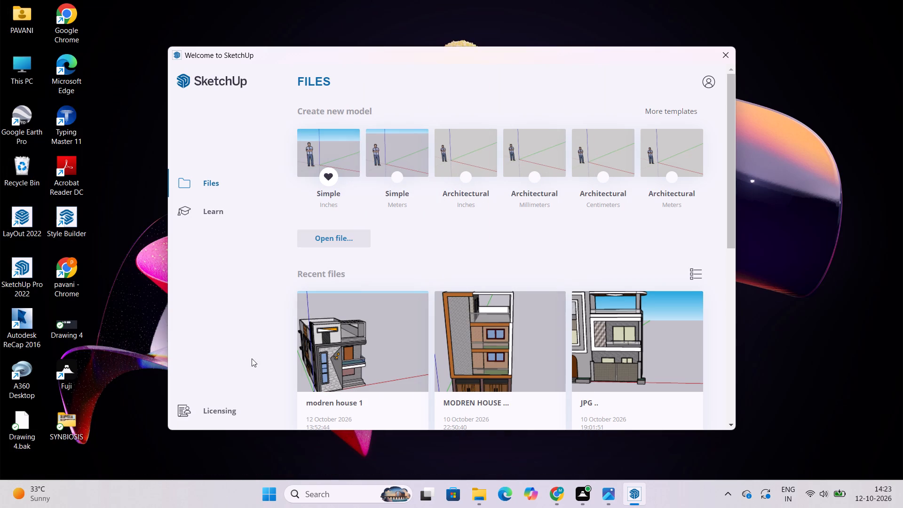
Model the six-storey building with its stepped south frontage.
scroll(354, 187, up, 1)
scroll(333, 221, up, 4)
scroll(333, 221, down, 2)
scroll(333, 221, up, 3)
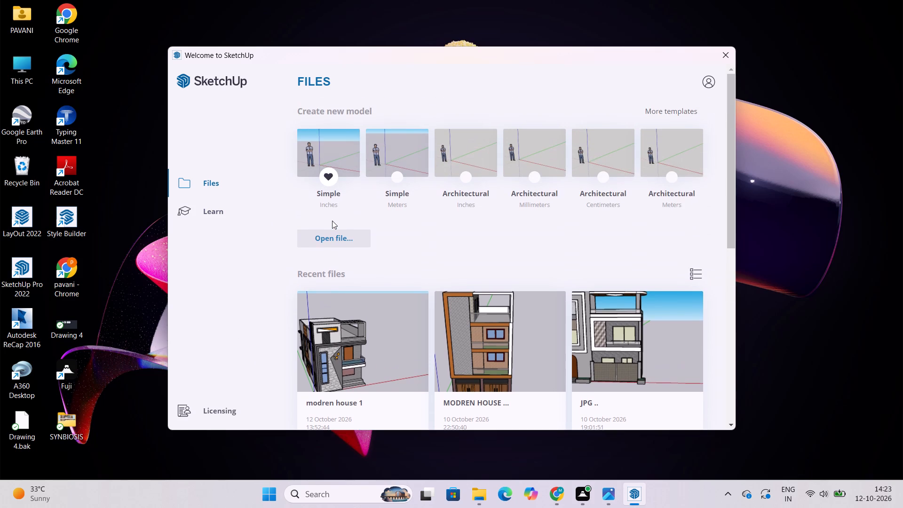
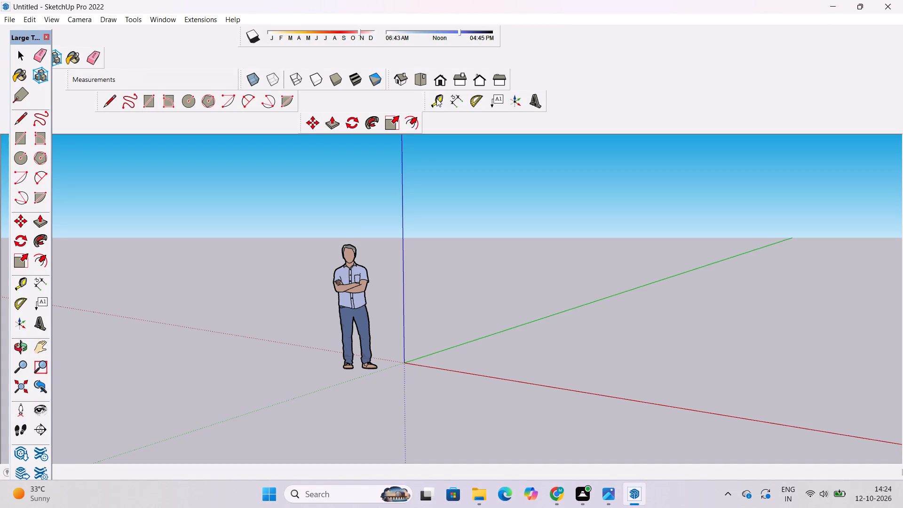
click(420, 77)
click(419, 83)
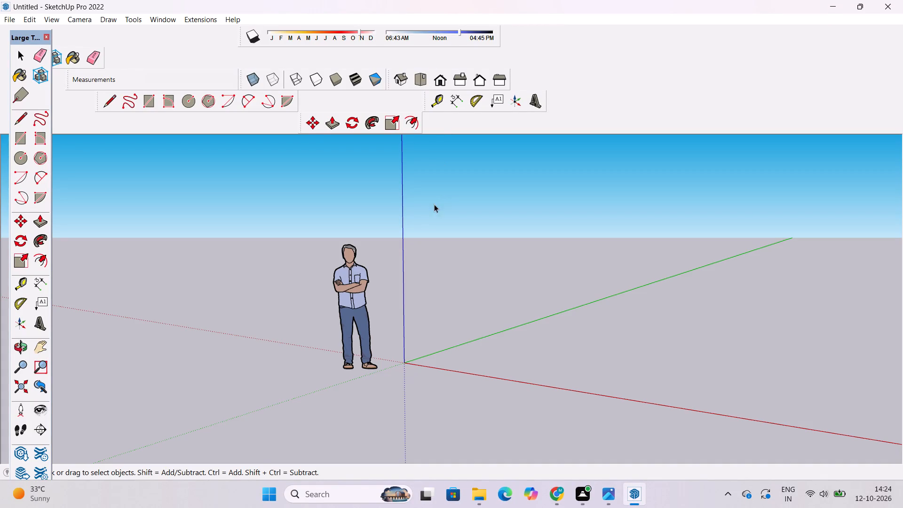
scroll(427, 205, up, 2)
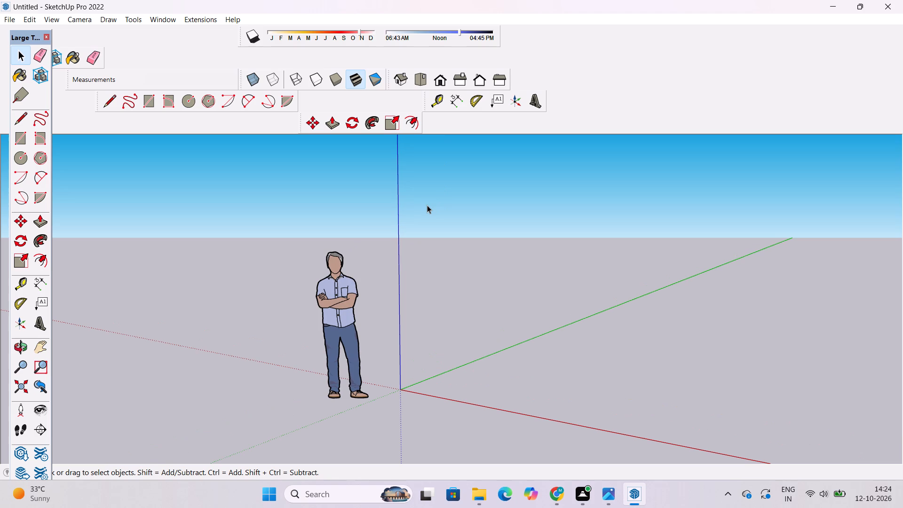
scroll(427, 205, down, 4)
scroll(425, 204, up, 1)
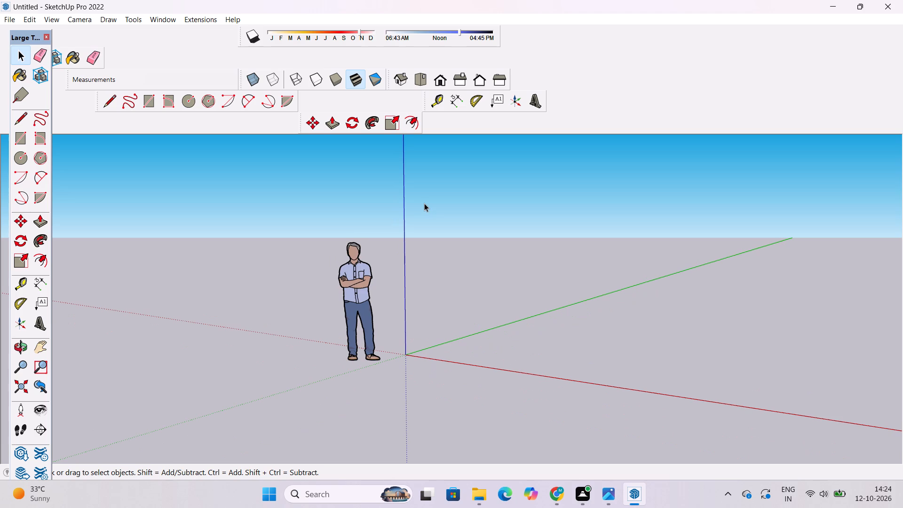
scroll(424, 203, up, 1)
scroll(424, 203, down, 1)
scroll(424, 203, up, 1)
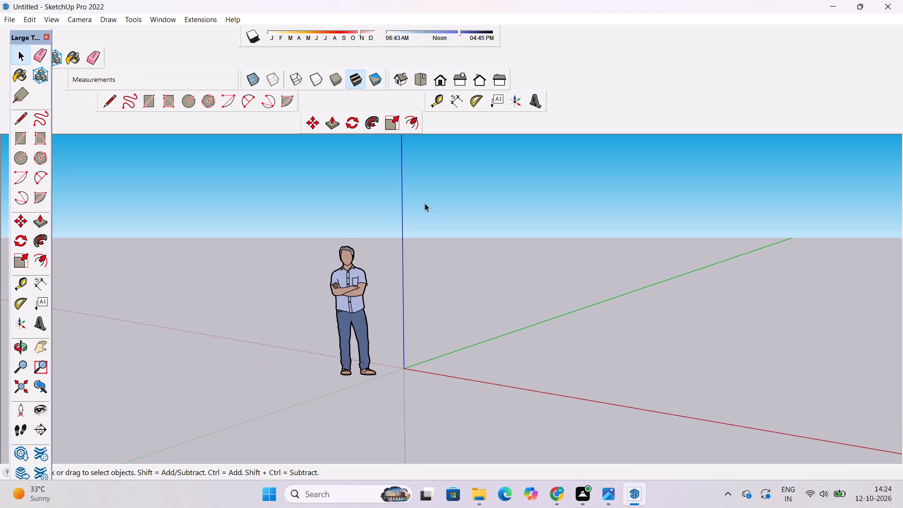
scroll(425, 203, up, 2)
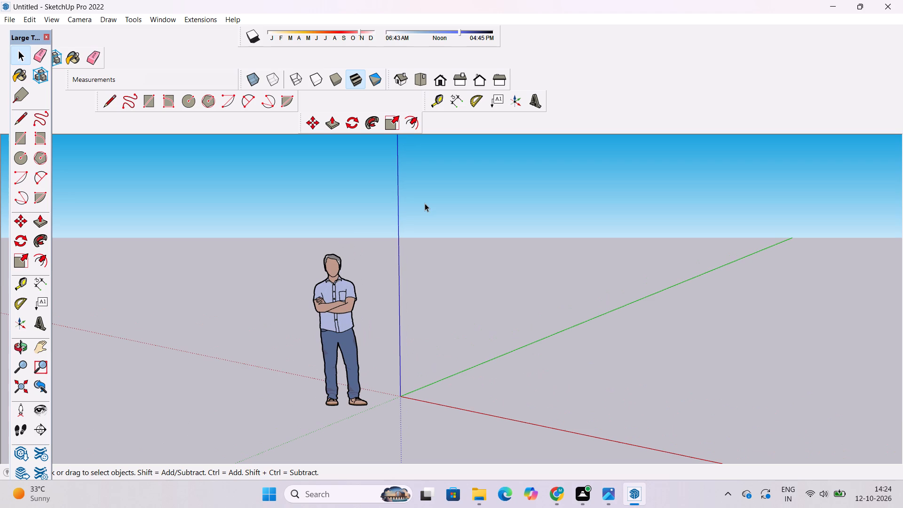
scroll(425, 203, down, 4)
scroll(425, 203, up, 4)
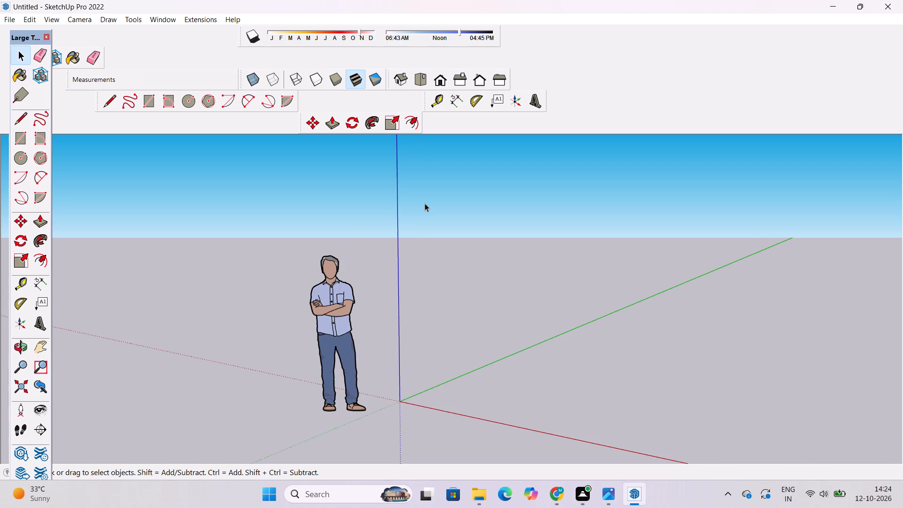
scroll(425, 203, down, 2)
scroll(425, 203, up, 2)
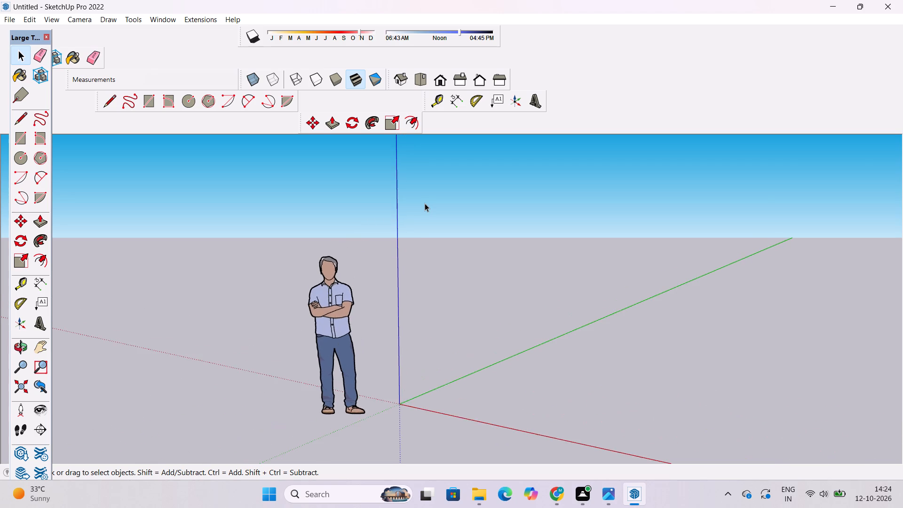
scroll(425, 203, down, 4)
Switch the camera to the standard top view of the model.
click(424, 79)
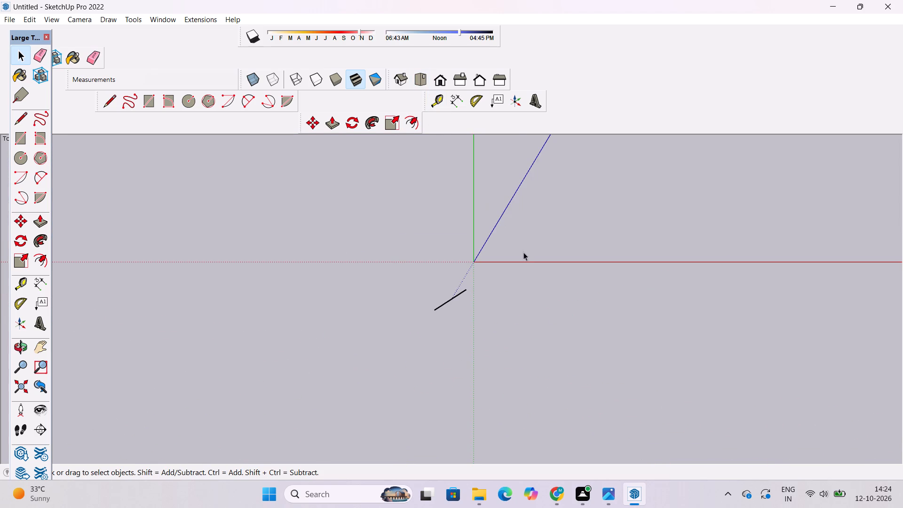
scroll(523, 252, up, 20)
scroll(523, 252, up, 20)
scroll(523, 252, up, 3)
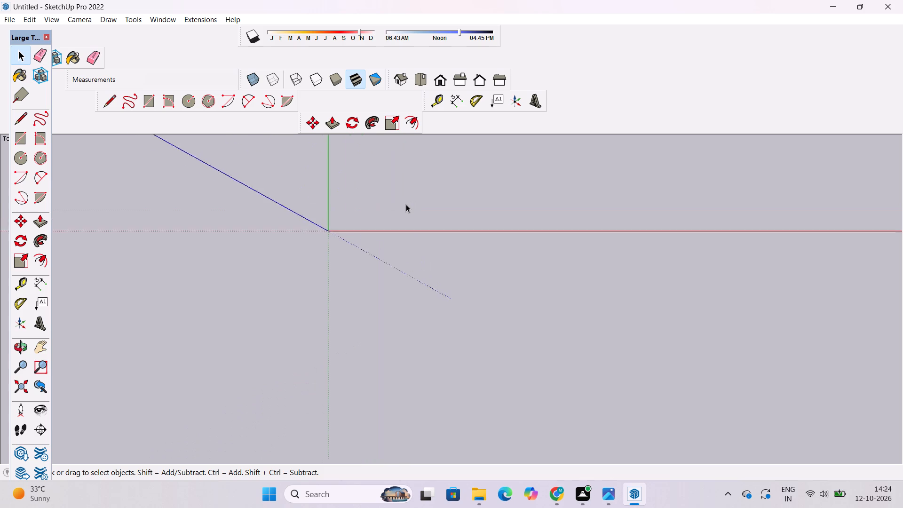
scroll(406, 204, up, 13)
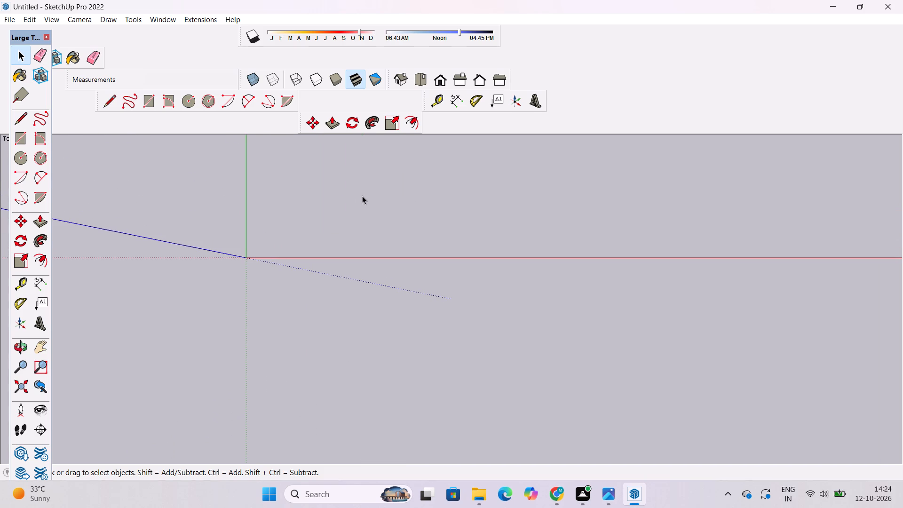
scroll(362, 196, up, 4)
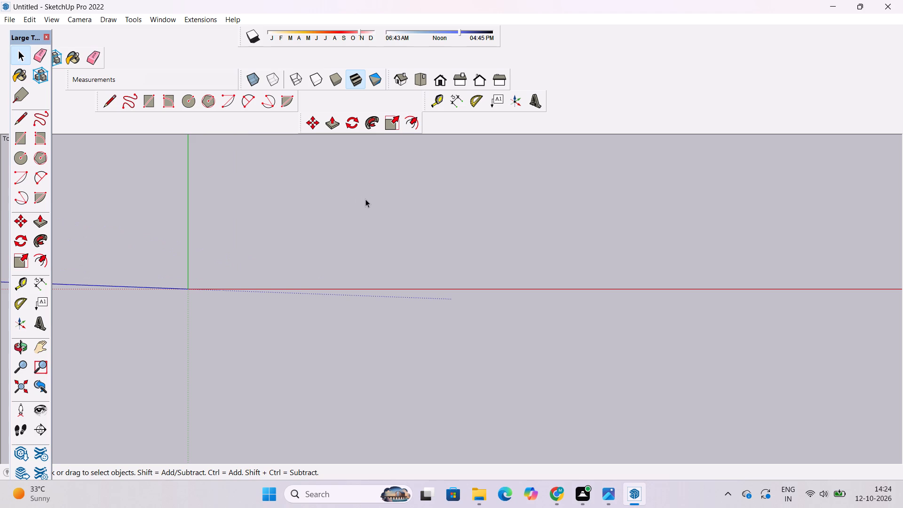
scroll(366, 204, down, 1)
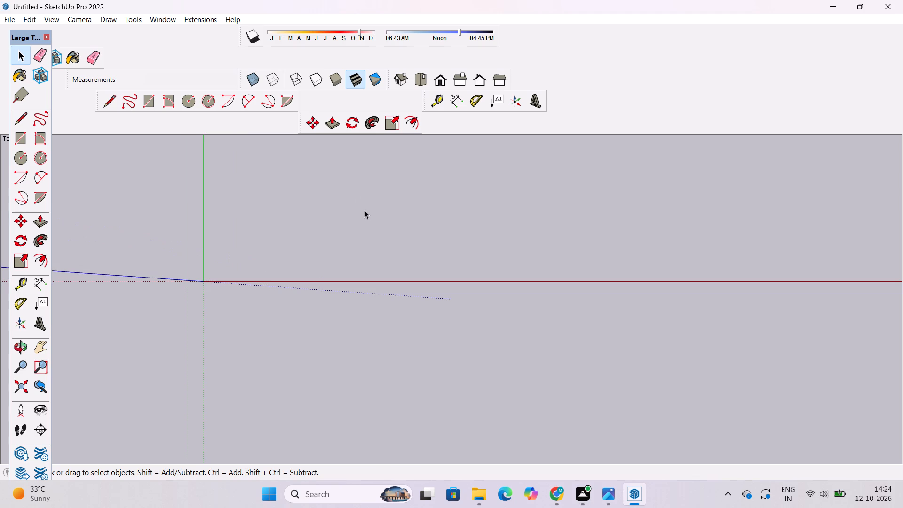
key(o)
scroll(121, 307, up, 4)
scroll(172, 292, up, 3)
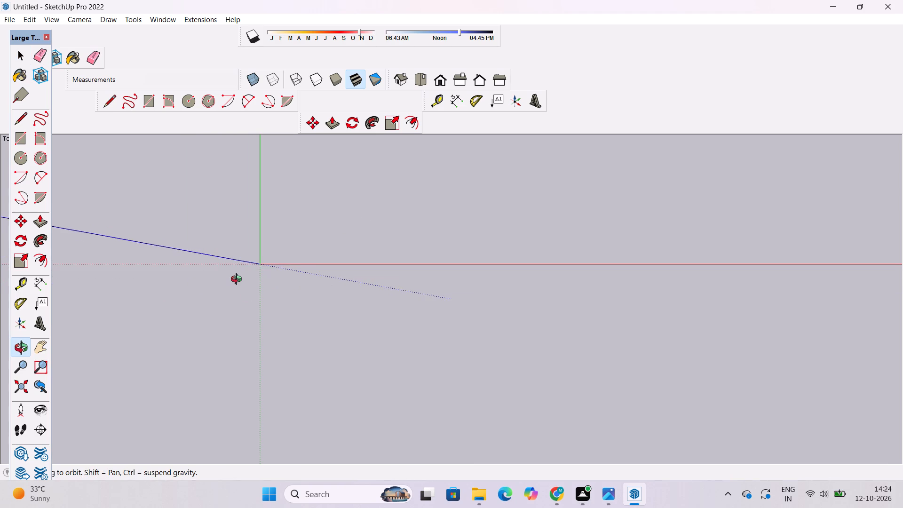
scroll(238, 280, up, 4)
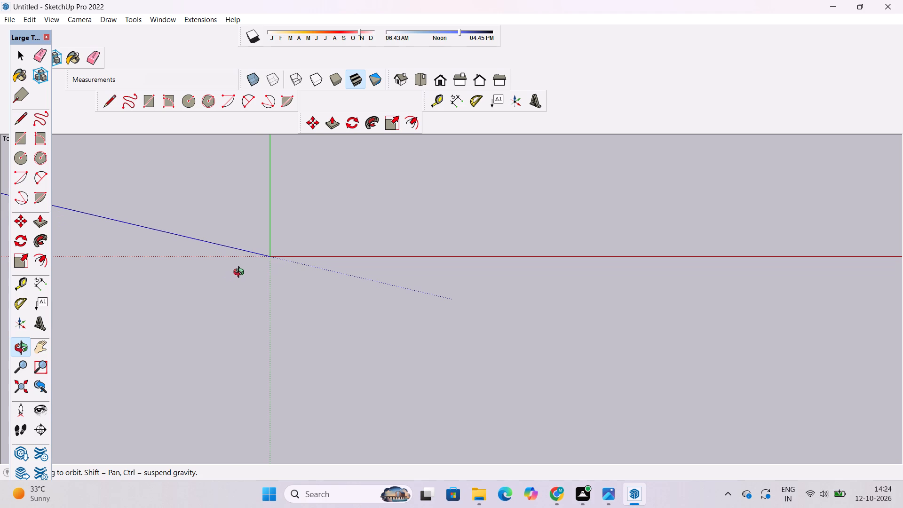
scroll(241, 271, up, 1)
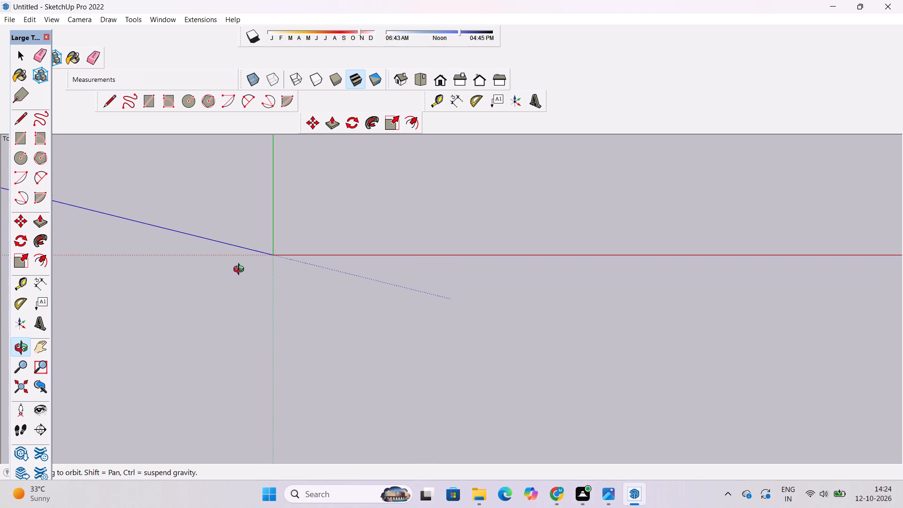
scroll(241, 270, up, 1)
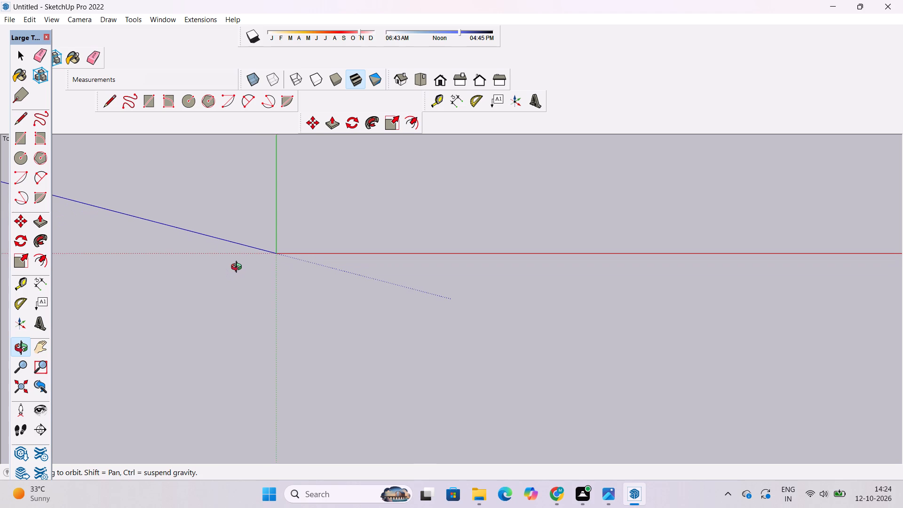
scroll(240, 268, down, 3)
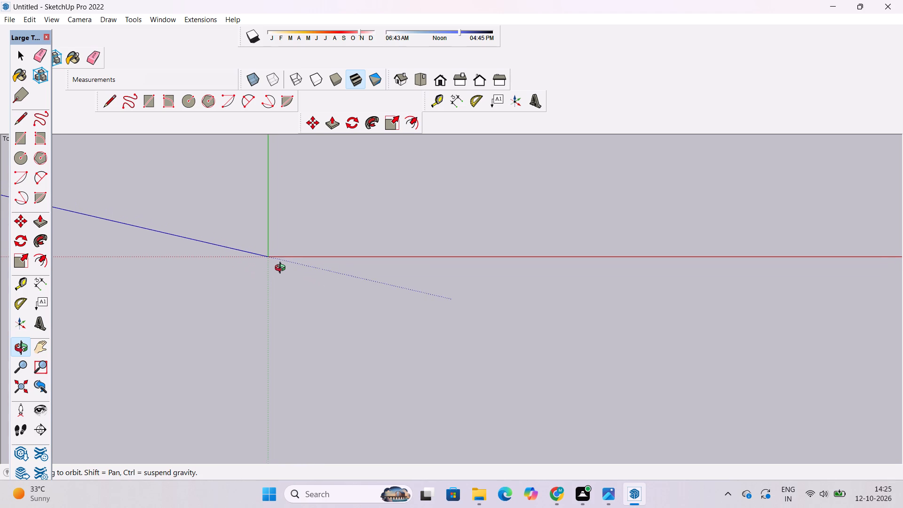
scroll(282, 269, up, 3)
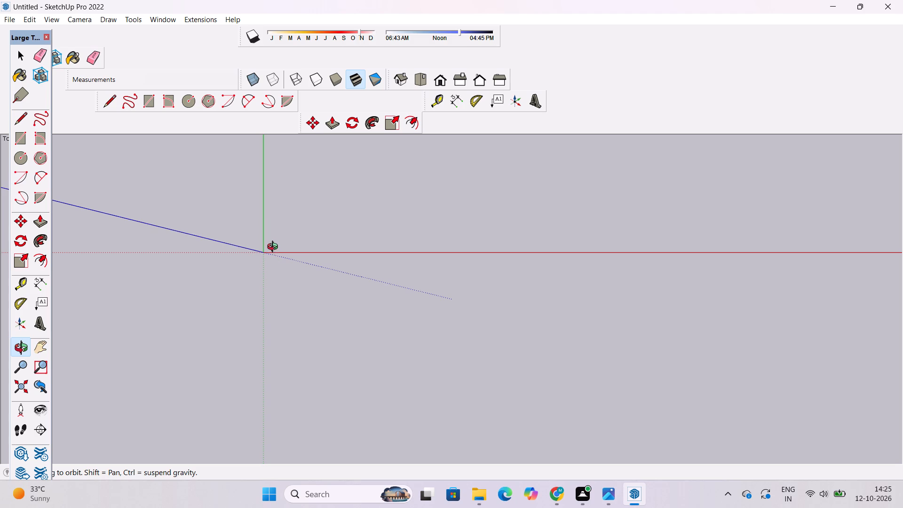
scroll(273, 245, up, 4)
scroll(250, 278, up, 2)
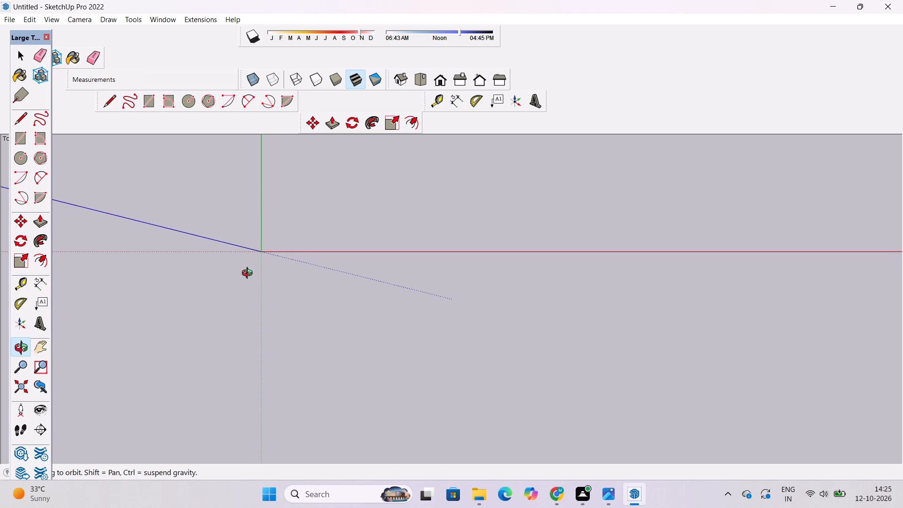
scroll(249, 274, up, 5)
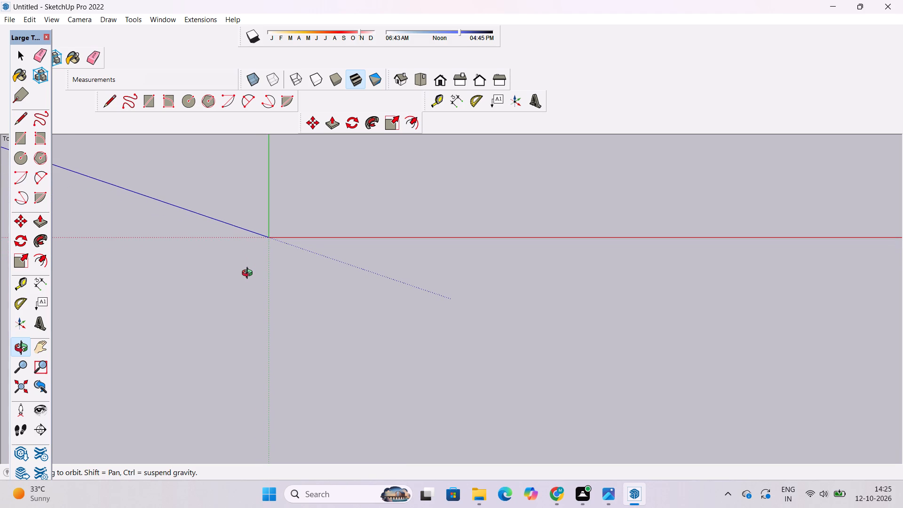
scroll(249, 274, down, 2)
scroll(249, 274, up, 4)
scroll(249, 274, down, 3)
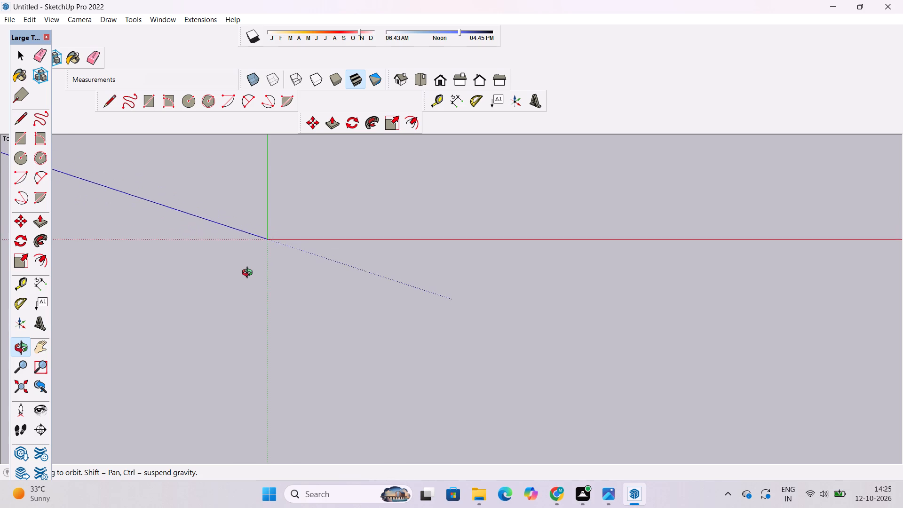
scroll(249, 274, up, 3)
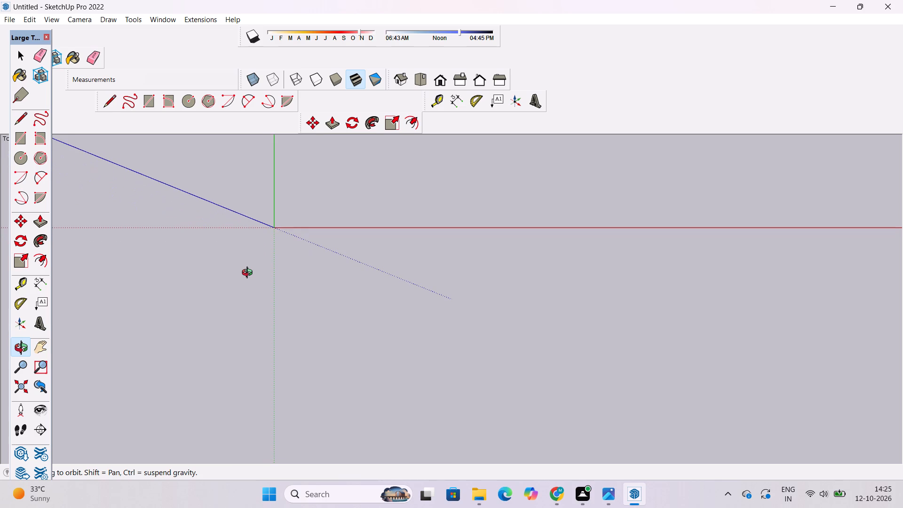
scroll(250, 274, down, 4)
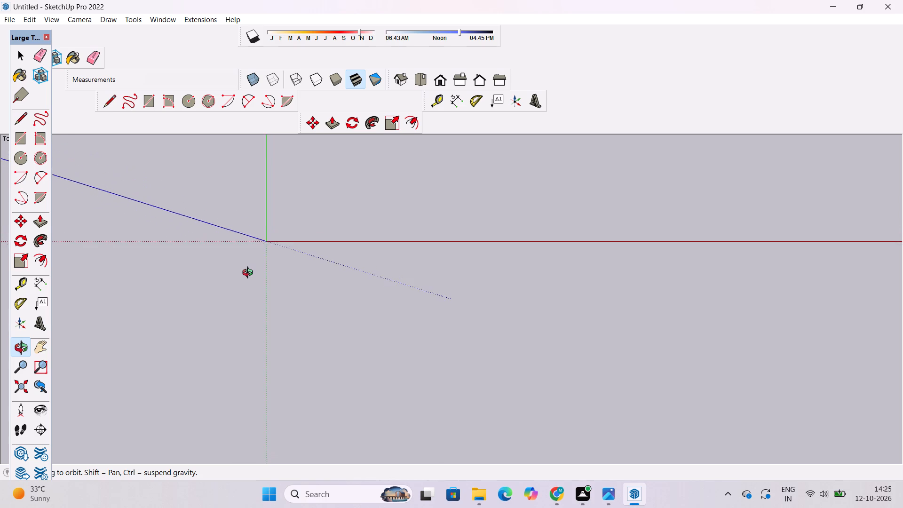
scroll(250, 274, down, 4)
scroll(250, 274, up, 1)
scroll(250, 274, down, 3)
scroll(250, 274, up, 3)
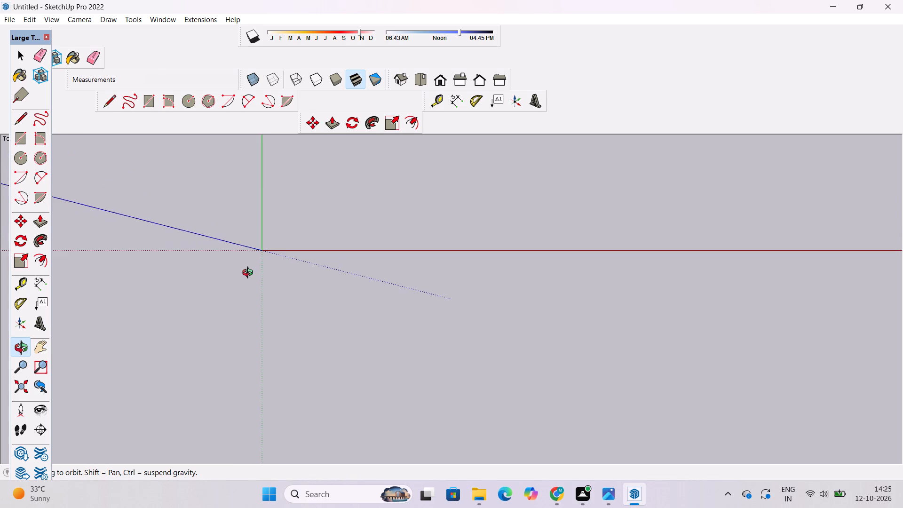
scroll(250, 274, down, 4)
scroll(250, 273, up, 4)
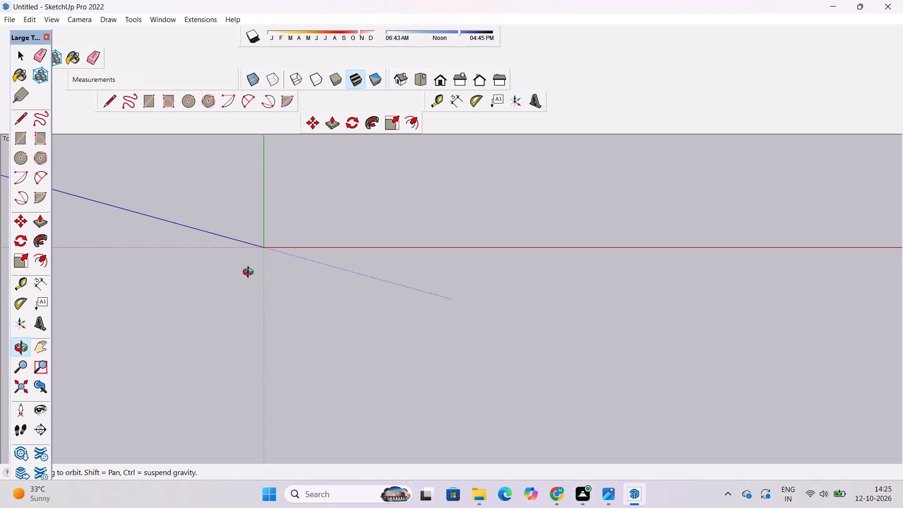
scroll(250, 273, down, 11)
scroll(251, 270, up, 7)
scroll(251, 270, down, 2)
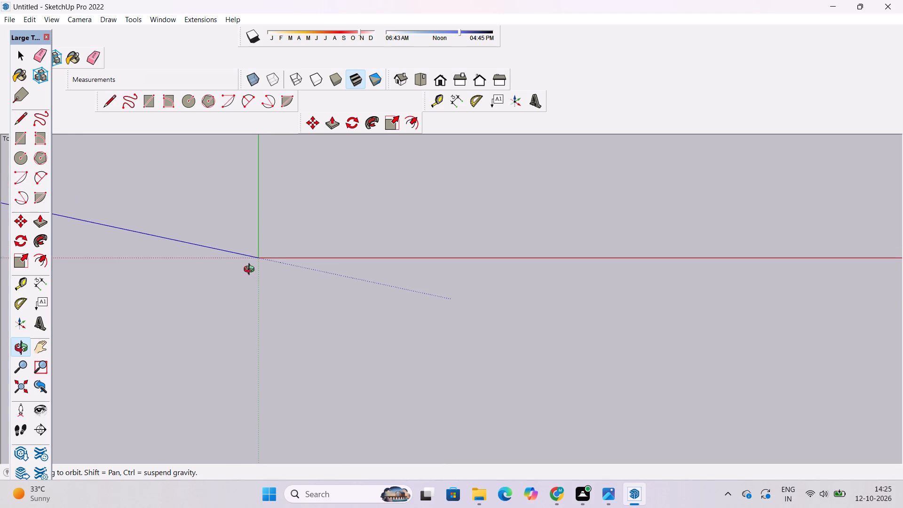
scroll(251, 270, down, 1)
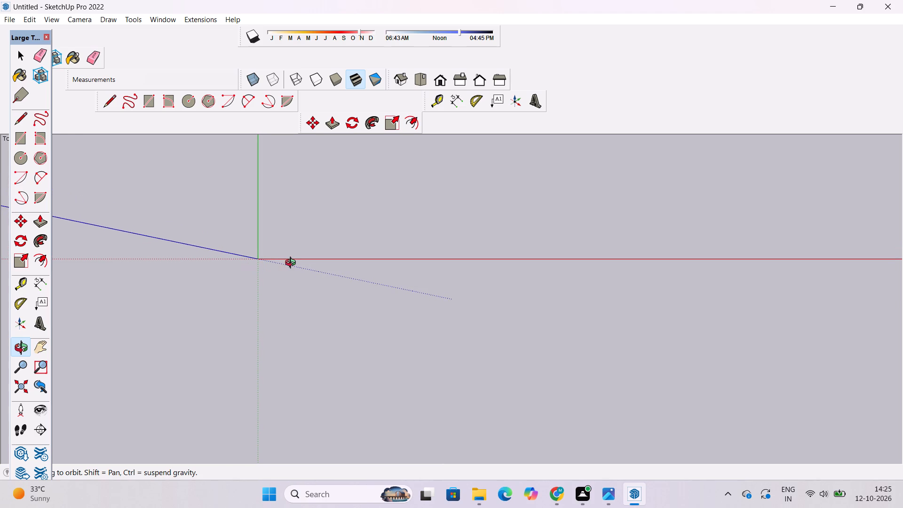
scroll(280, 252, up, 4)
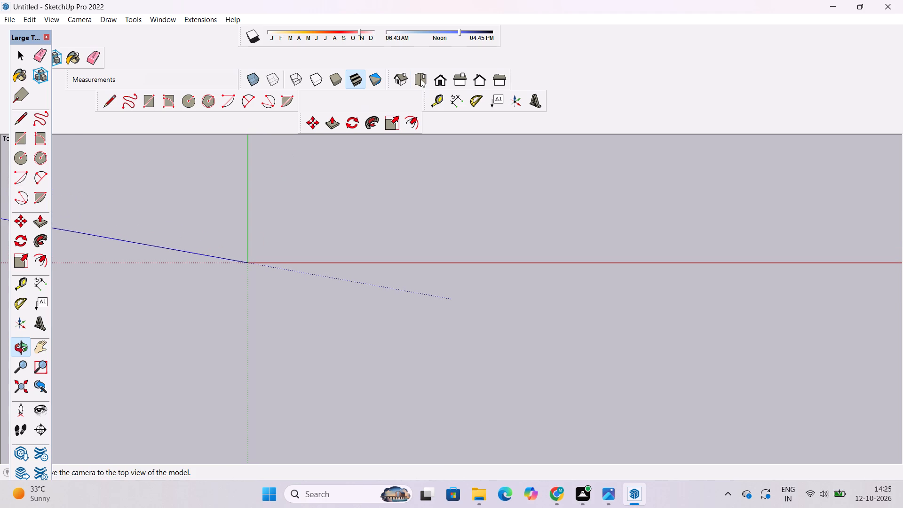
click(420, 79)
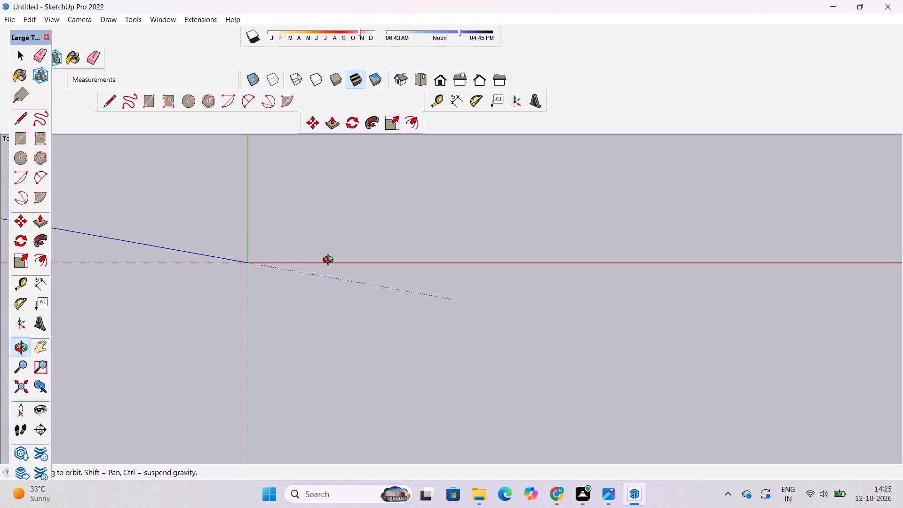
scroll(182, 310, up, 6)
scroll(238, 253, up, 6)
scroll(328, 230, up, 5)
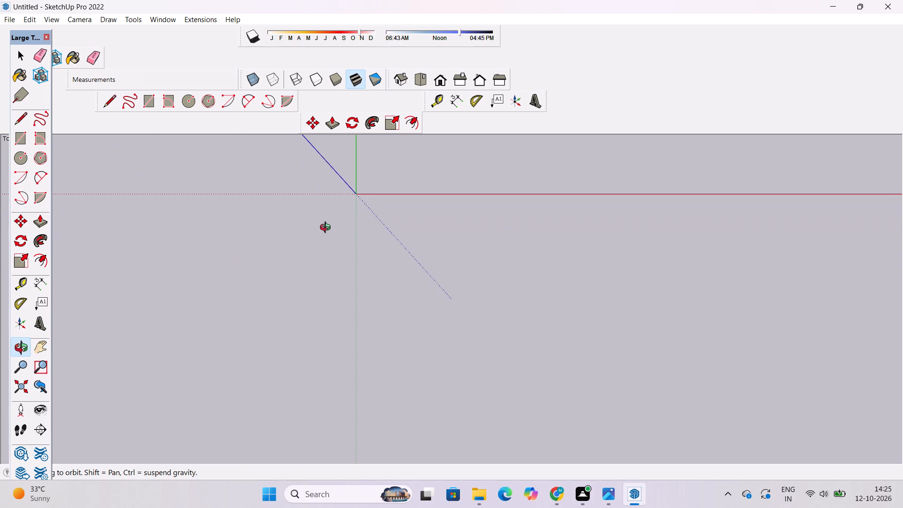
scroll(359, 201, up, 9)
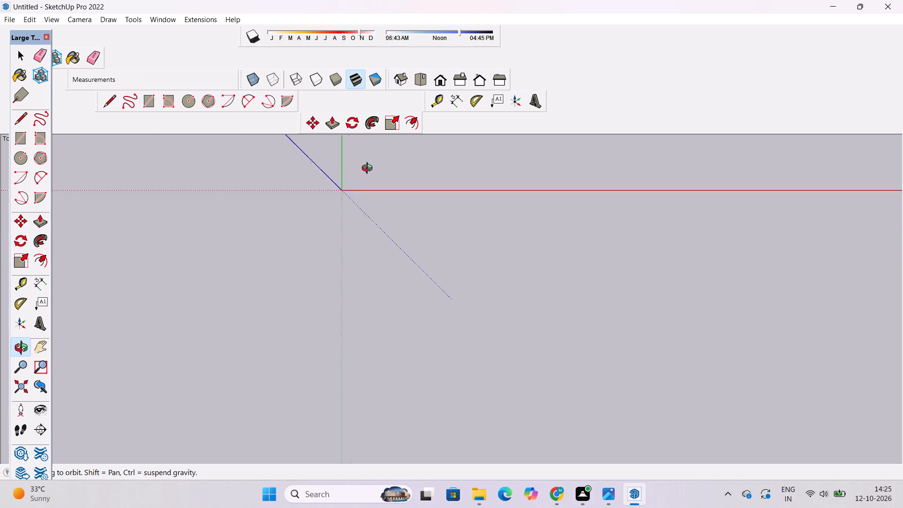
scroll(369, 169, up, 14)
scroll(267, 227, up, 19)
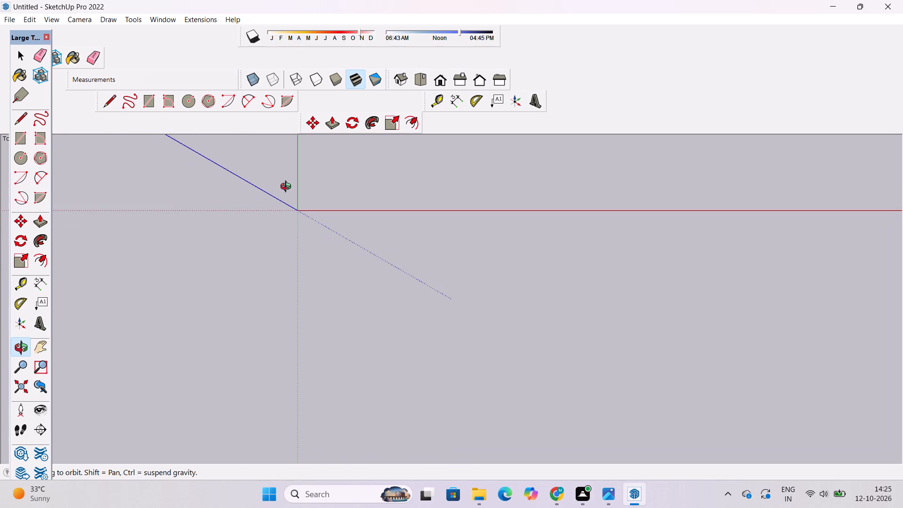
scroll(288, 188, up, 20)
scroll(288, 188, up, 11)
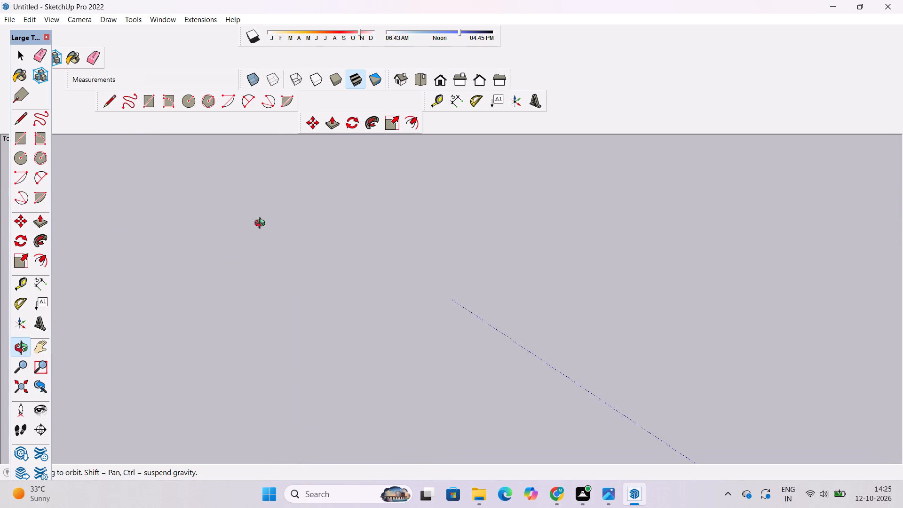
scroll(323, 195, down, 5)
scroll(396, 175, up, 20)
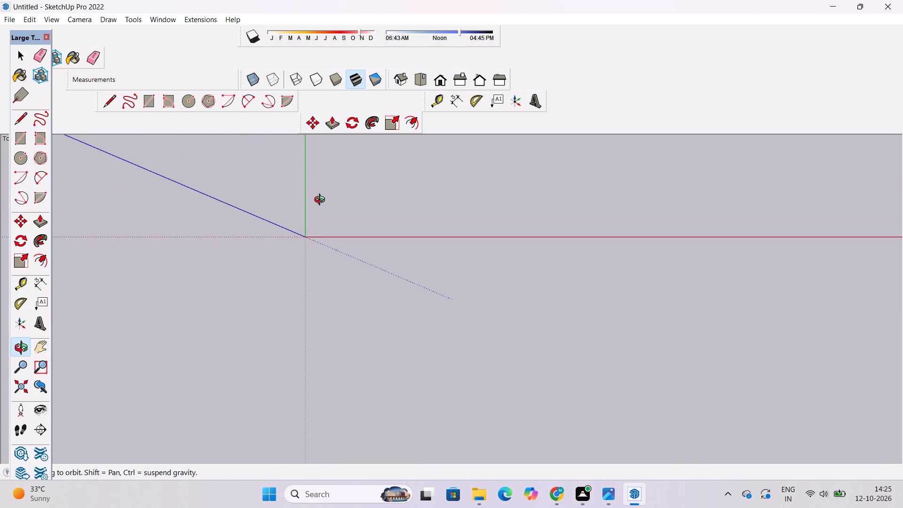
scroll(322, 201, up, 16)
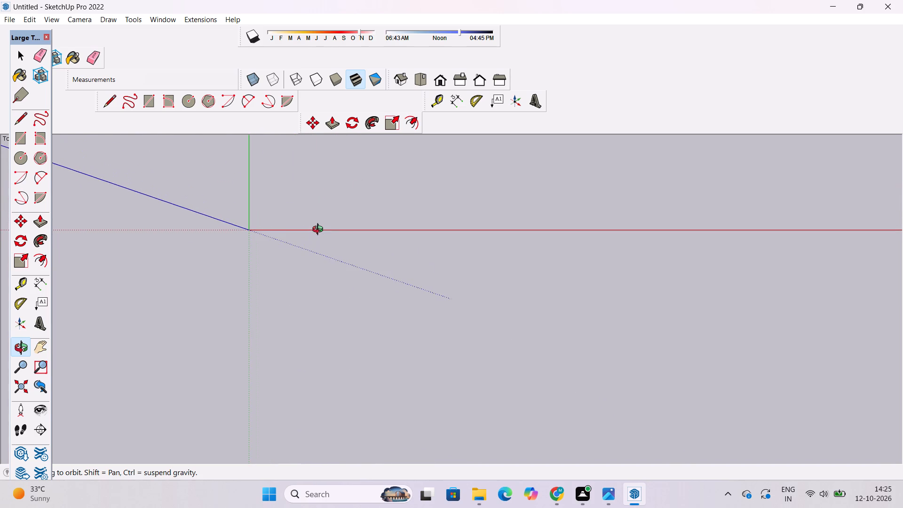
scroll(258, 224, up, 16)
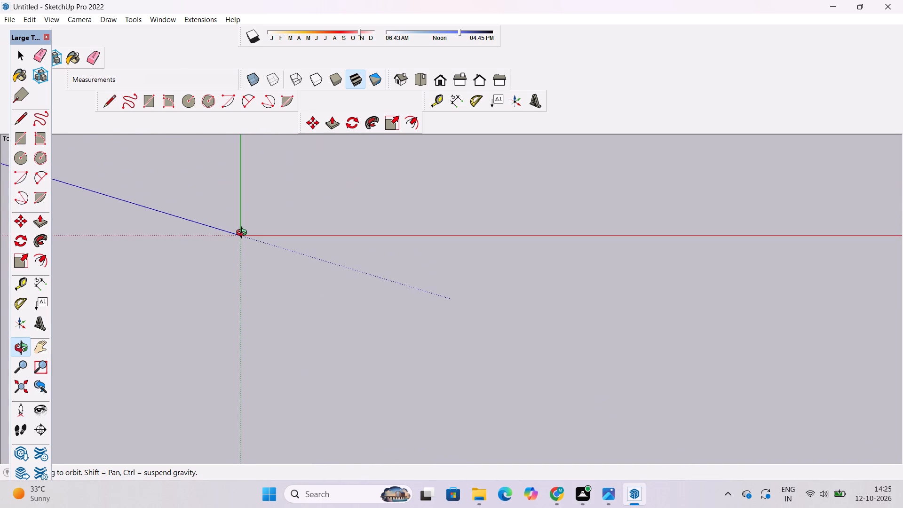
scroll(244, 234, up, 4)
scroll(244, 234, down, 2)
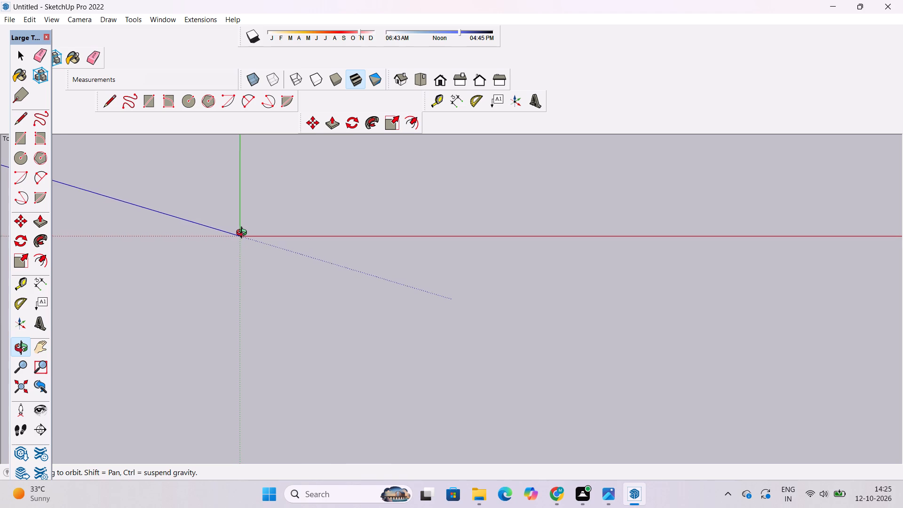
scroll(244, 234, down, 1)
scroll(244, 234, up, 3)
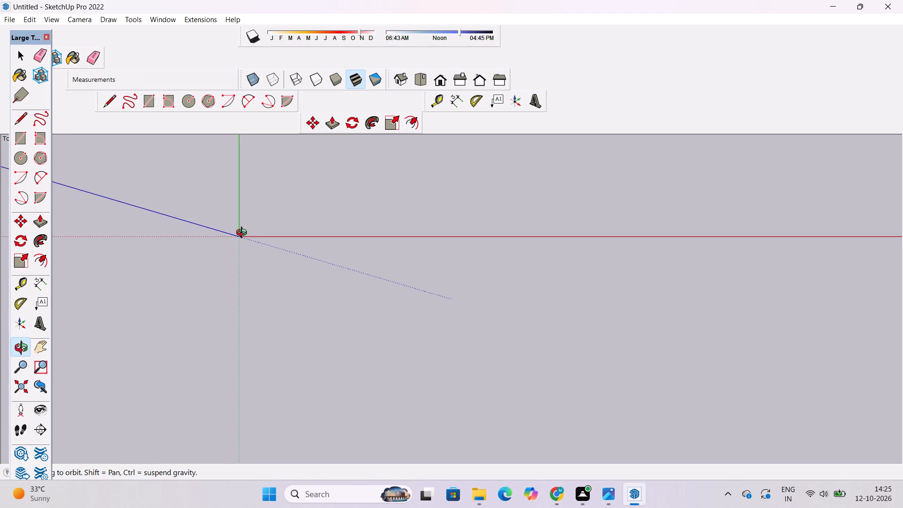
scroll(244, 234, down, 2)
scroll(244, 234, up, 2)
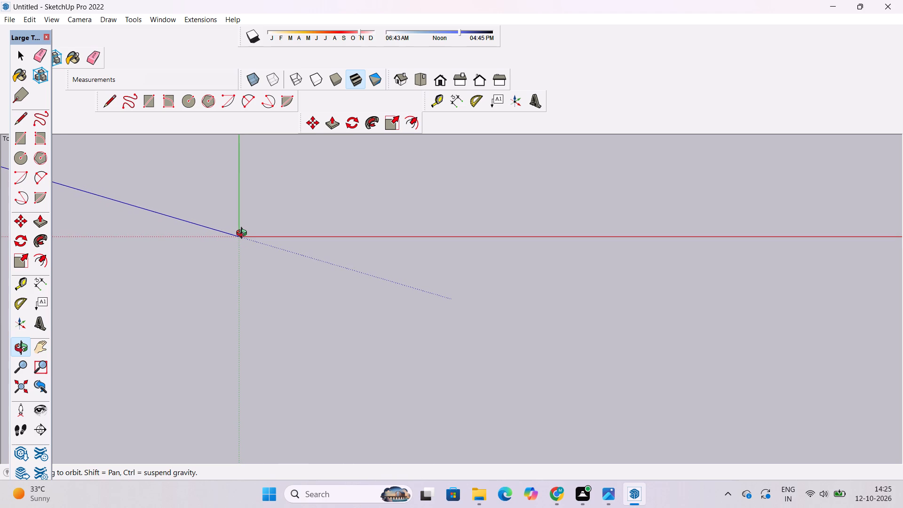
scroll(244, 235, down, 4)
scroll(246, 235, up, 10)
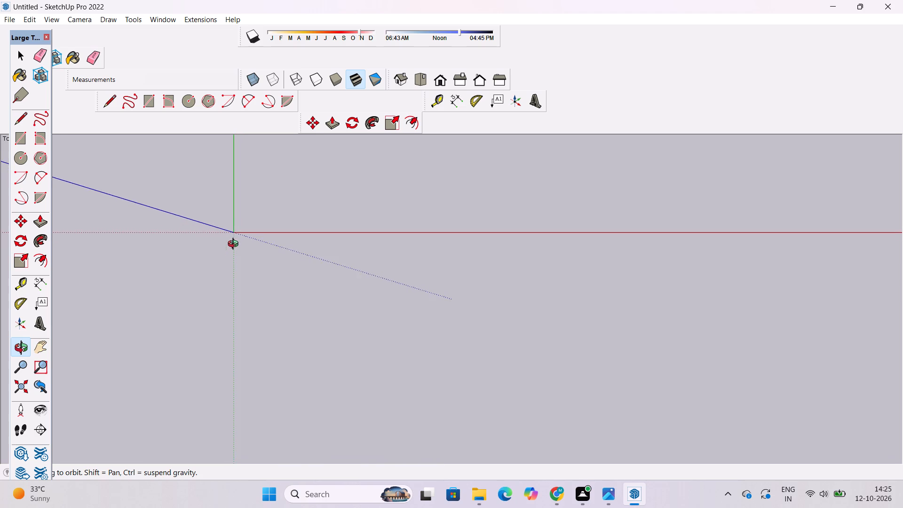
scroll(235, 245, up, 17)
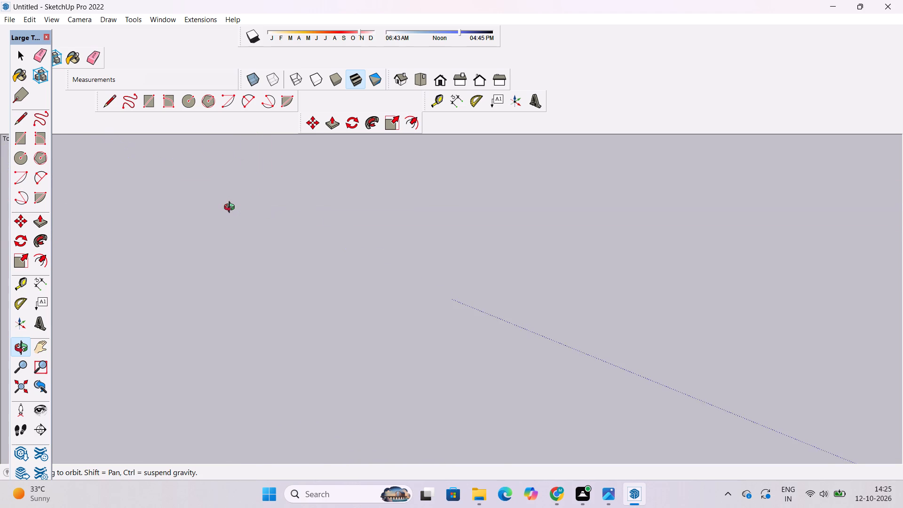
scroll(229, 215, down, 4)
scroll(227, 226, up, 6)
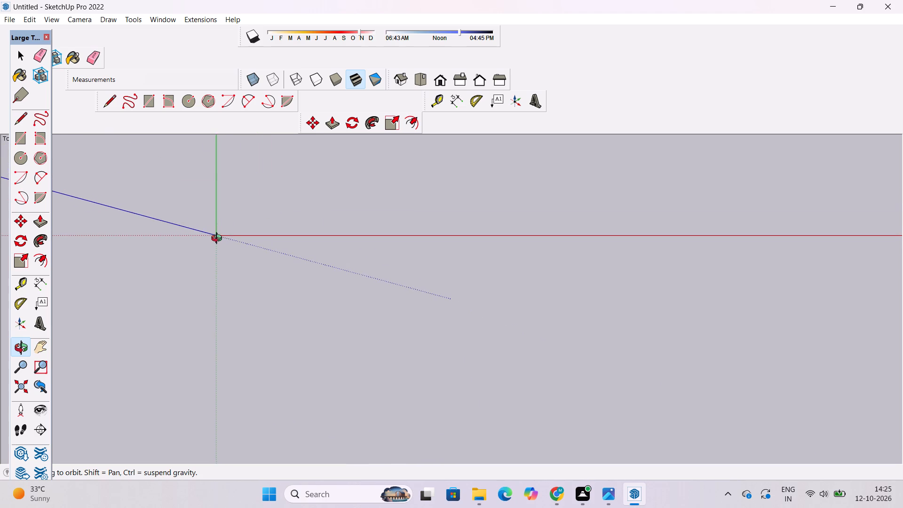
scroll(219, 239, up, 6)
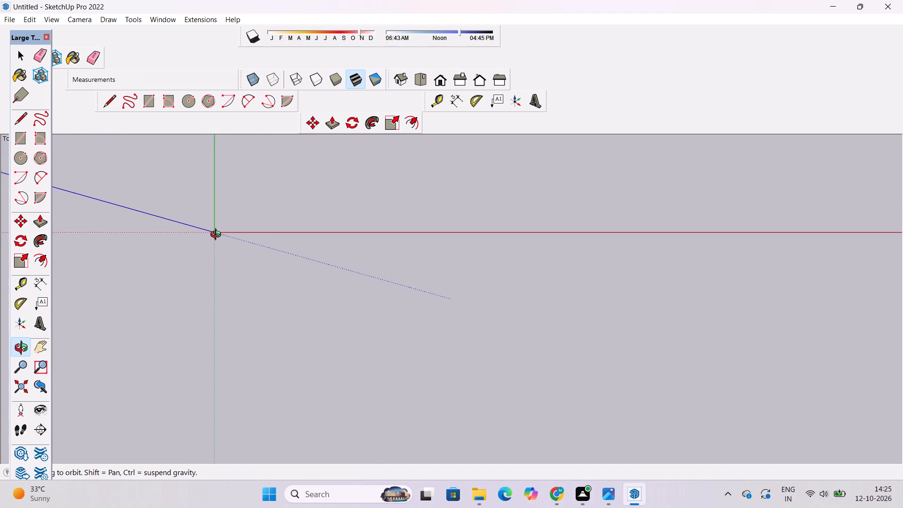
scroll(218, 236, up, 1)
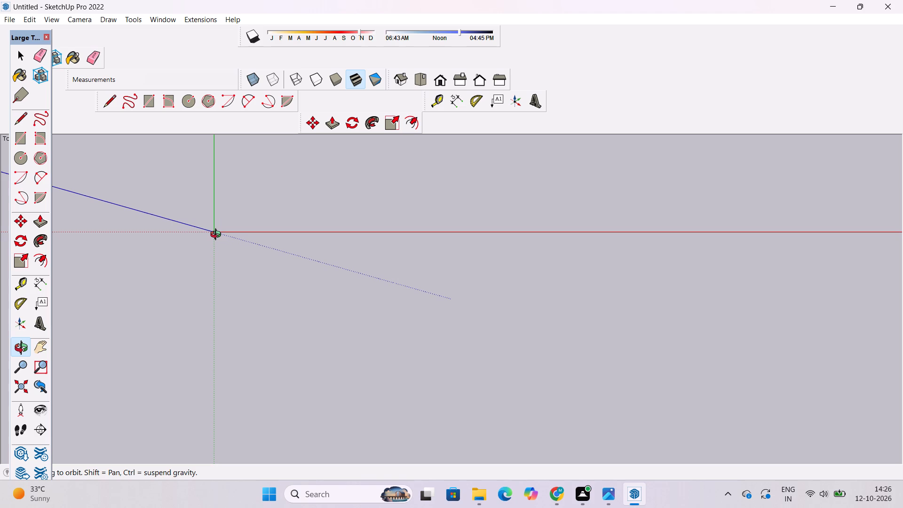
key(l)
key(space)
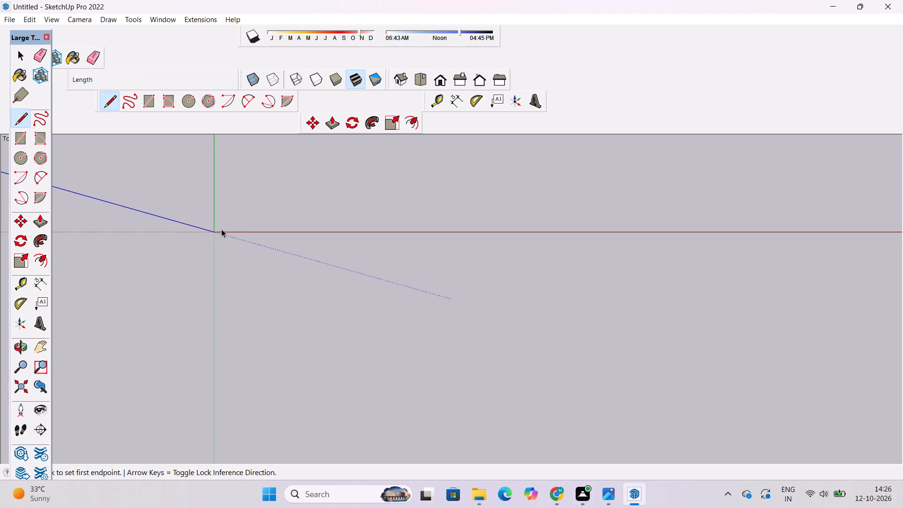
Set the camera to the standard top view of the model again.
scroll(222, 229, up, 2)
click(418, 83)
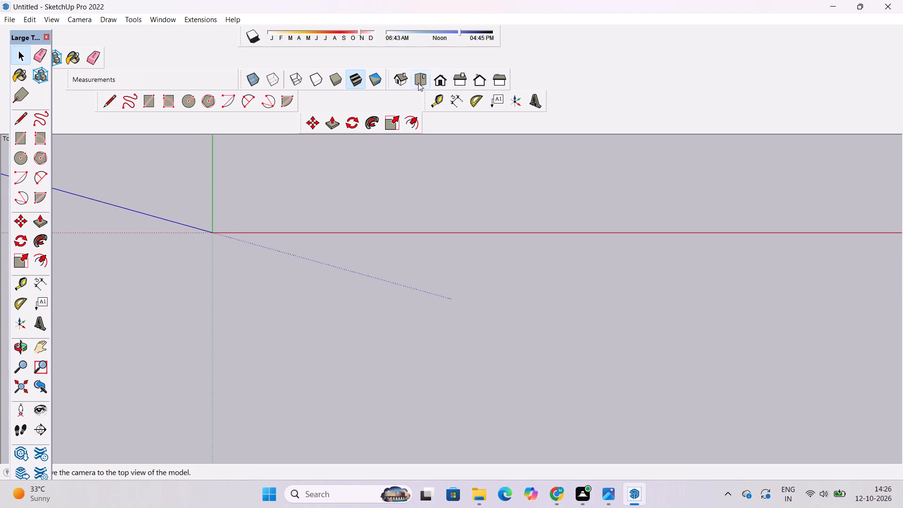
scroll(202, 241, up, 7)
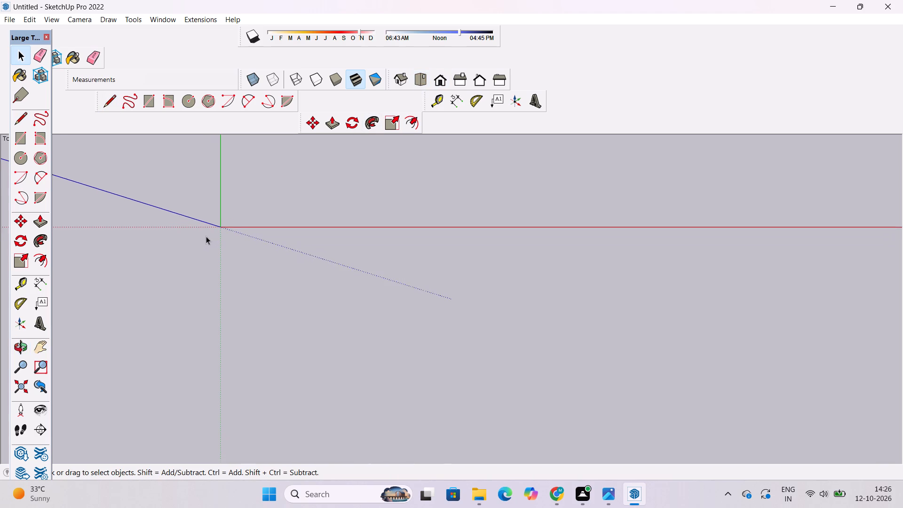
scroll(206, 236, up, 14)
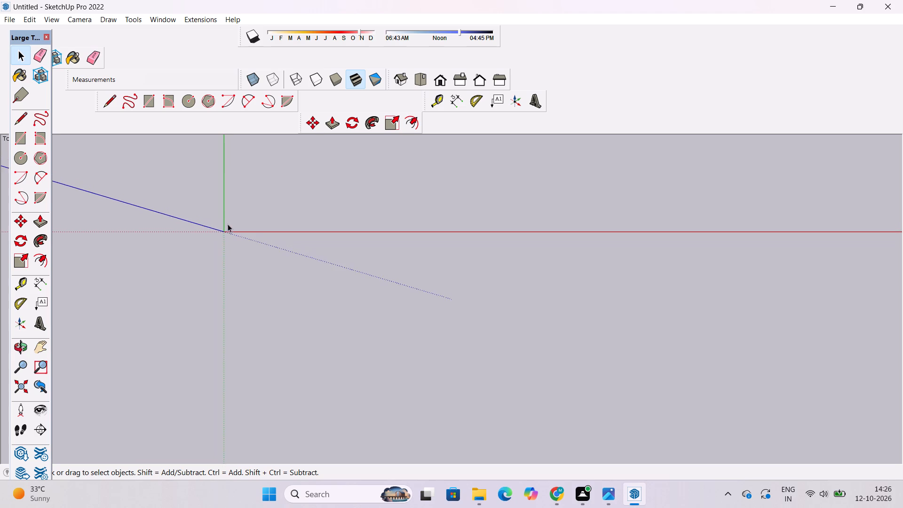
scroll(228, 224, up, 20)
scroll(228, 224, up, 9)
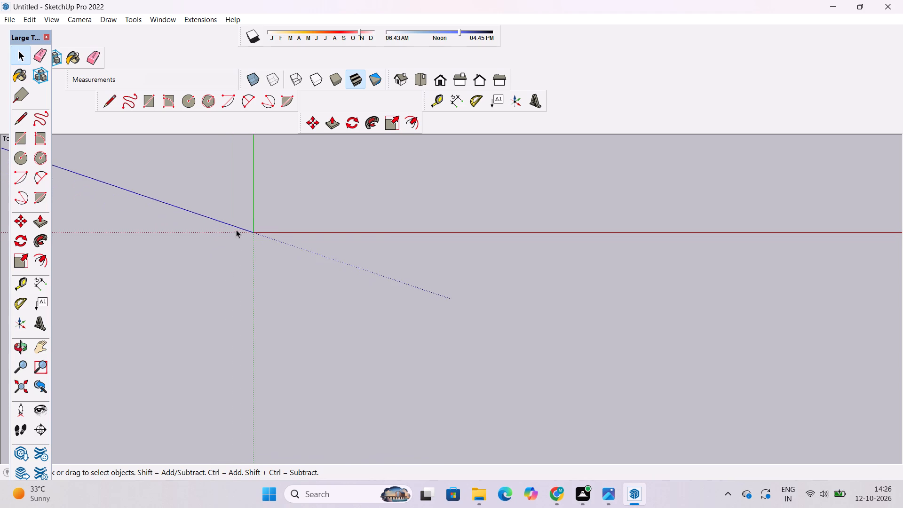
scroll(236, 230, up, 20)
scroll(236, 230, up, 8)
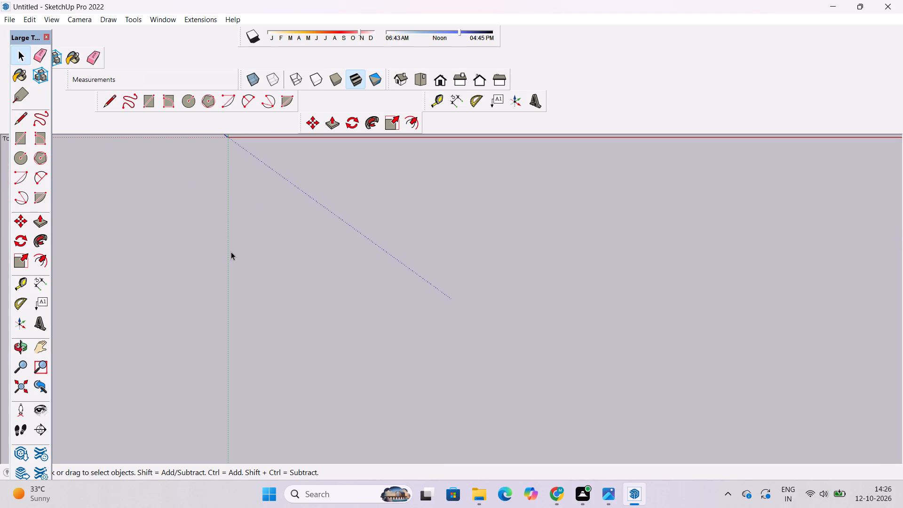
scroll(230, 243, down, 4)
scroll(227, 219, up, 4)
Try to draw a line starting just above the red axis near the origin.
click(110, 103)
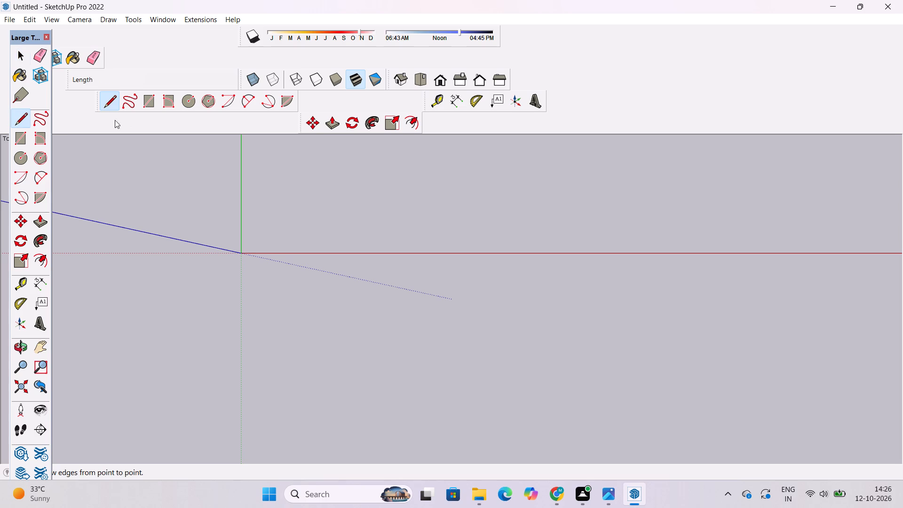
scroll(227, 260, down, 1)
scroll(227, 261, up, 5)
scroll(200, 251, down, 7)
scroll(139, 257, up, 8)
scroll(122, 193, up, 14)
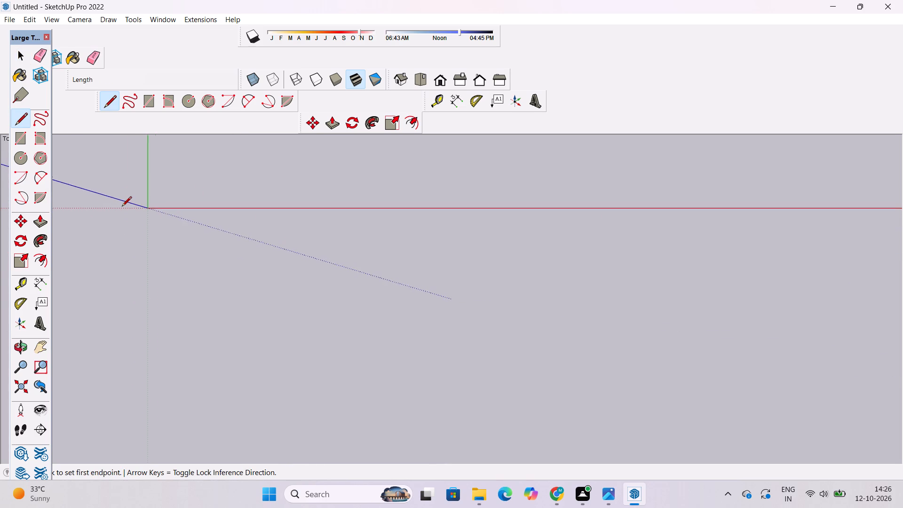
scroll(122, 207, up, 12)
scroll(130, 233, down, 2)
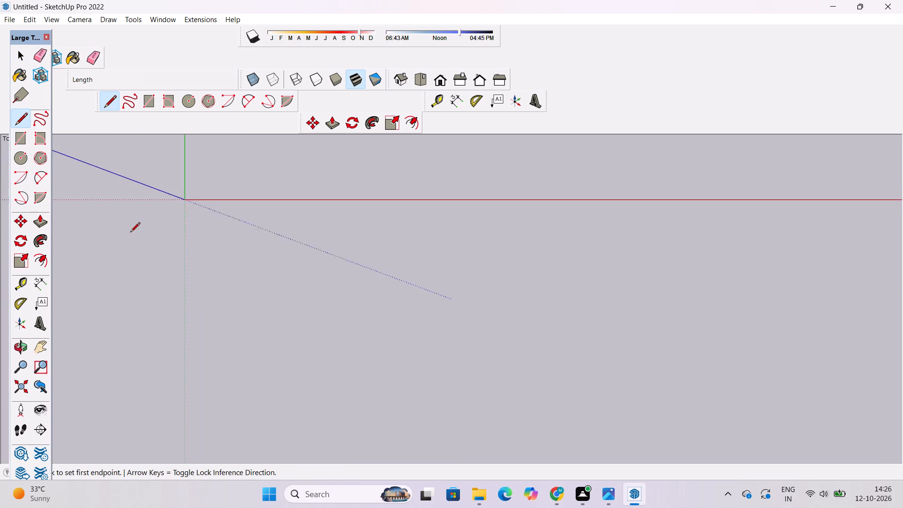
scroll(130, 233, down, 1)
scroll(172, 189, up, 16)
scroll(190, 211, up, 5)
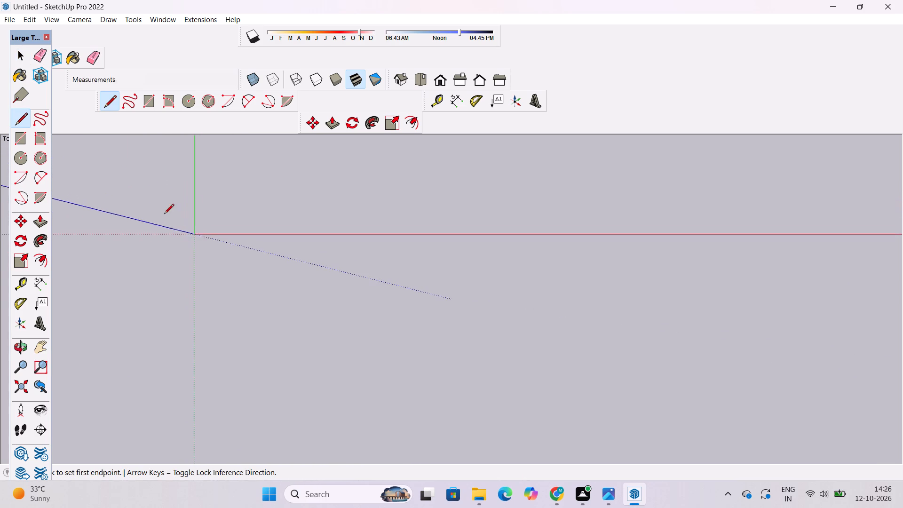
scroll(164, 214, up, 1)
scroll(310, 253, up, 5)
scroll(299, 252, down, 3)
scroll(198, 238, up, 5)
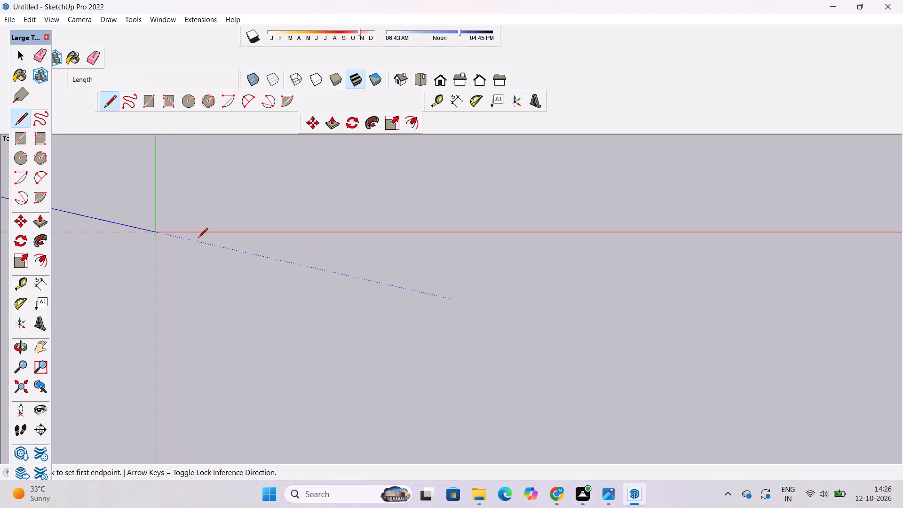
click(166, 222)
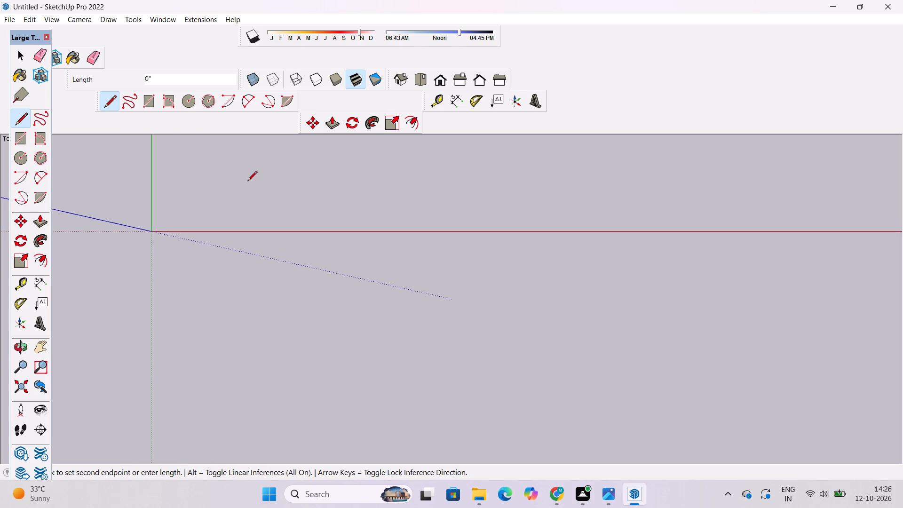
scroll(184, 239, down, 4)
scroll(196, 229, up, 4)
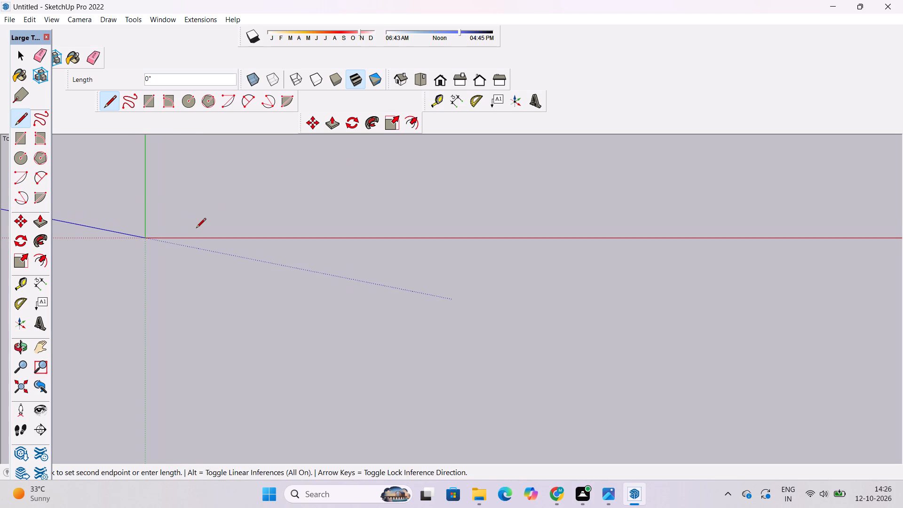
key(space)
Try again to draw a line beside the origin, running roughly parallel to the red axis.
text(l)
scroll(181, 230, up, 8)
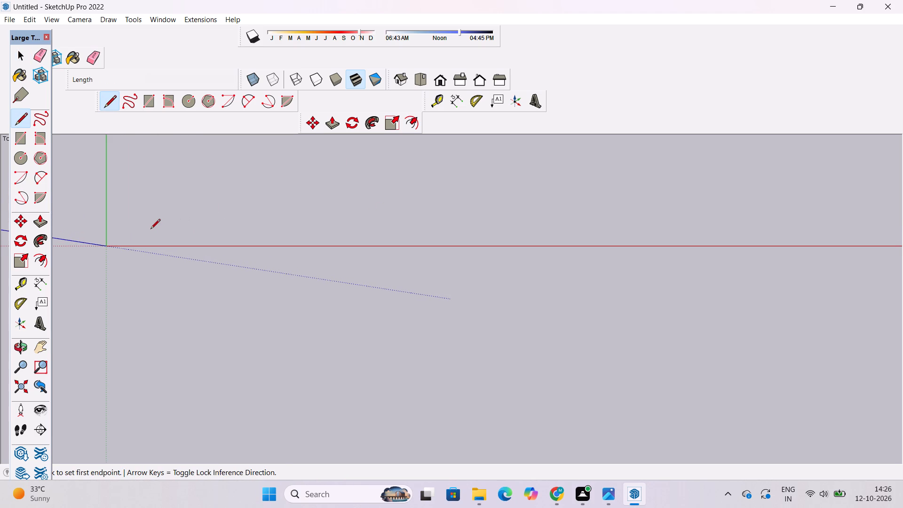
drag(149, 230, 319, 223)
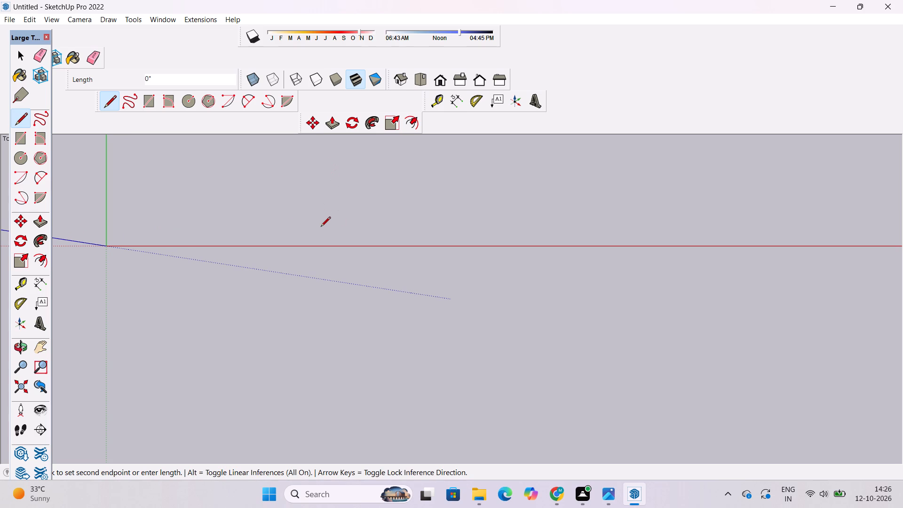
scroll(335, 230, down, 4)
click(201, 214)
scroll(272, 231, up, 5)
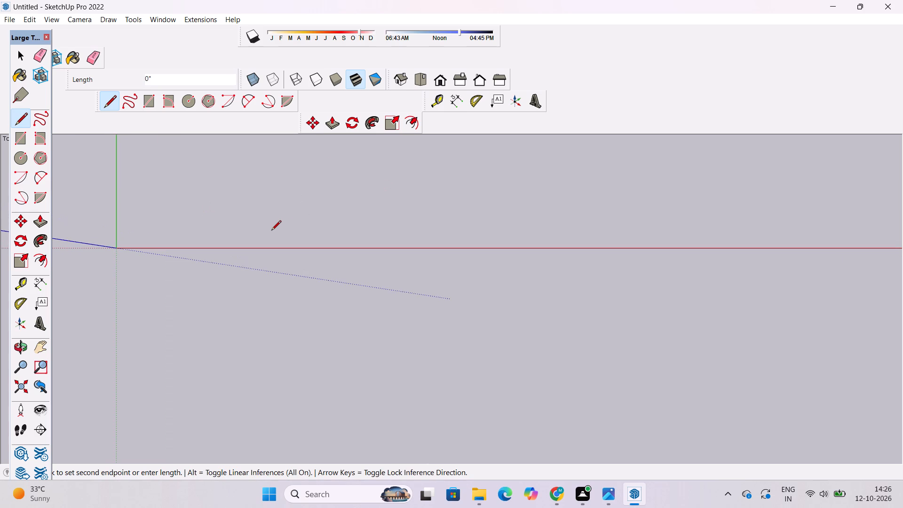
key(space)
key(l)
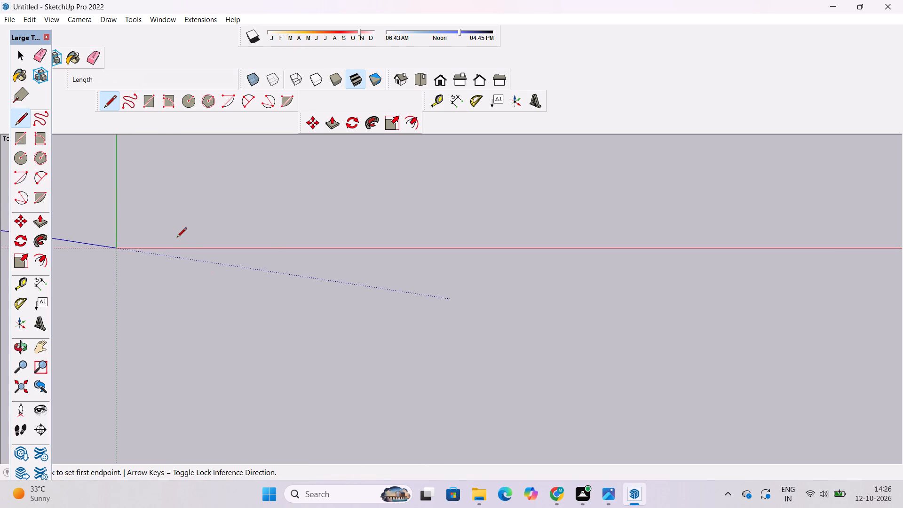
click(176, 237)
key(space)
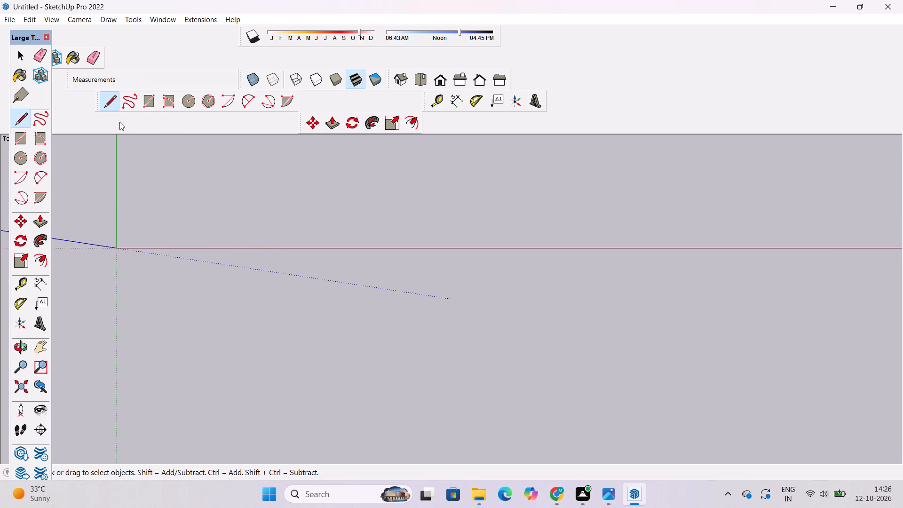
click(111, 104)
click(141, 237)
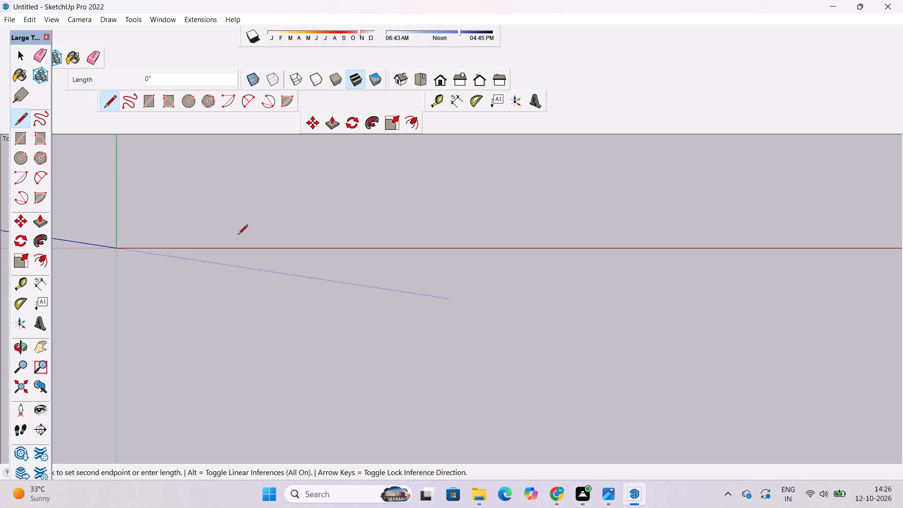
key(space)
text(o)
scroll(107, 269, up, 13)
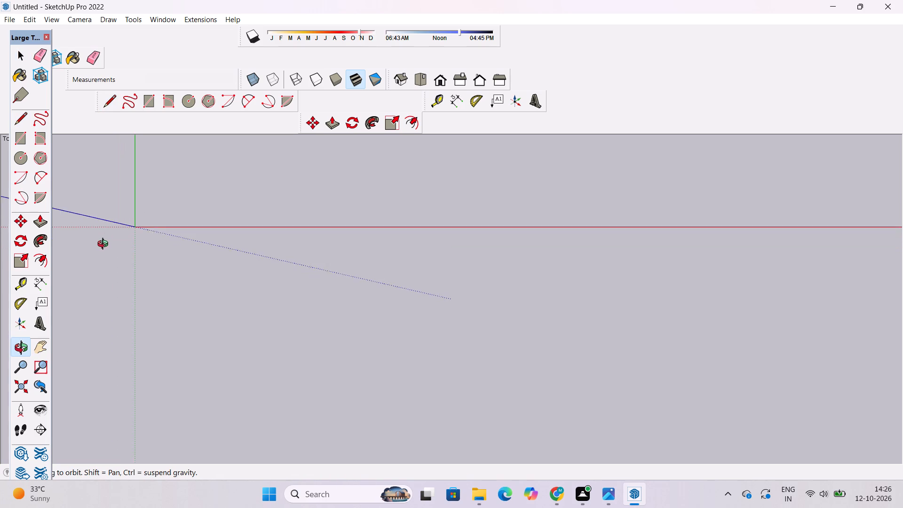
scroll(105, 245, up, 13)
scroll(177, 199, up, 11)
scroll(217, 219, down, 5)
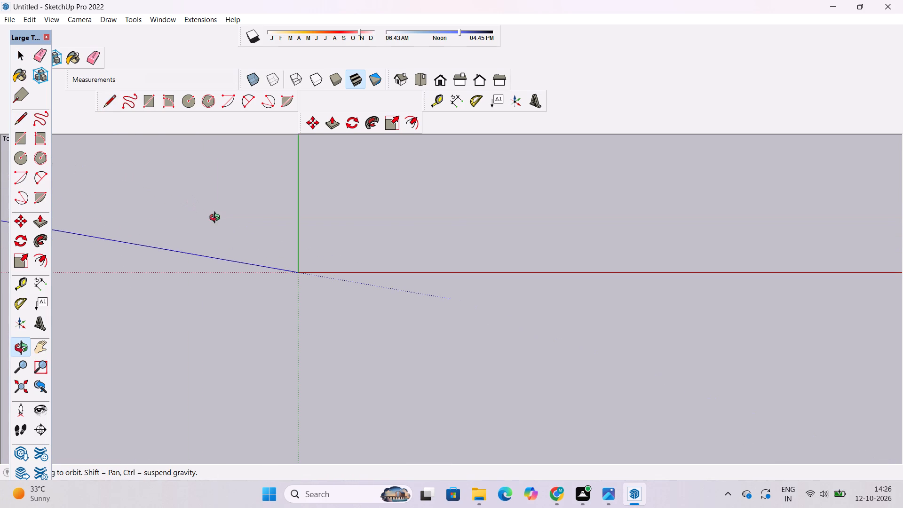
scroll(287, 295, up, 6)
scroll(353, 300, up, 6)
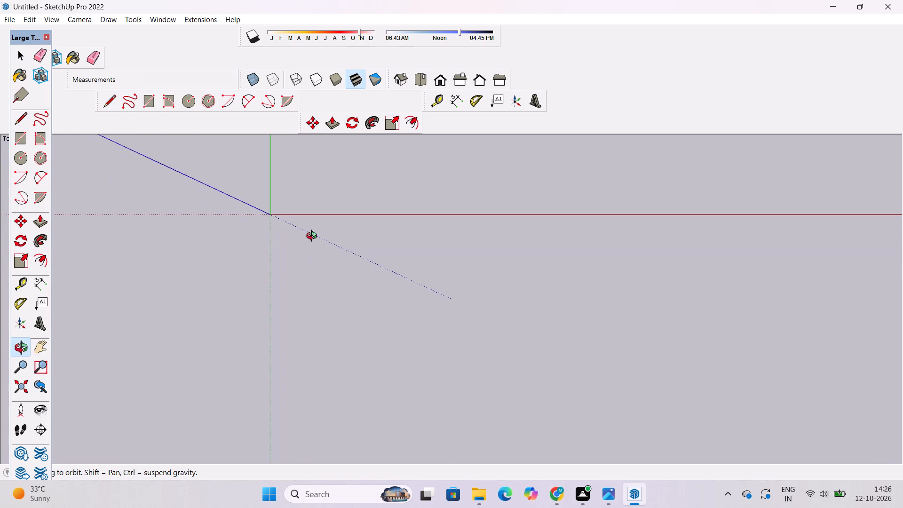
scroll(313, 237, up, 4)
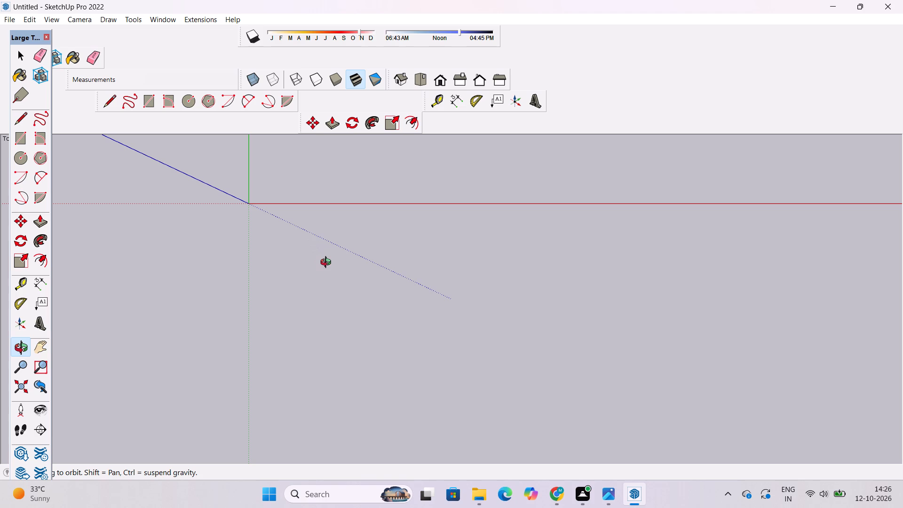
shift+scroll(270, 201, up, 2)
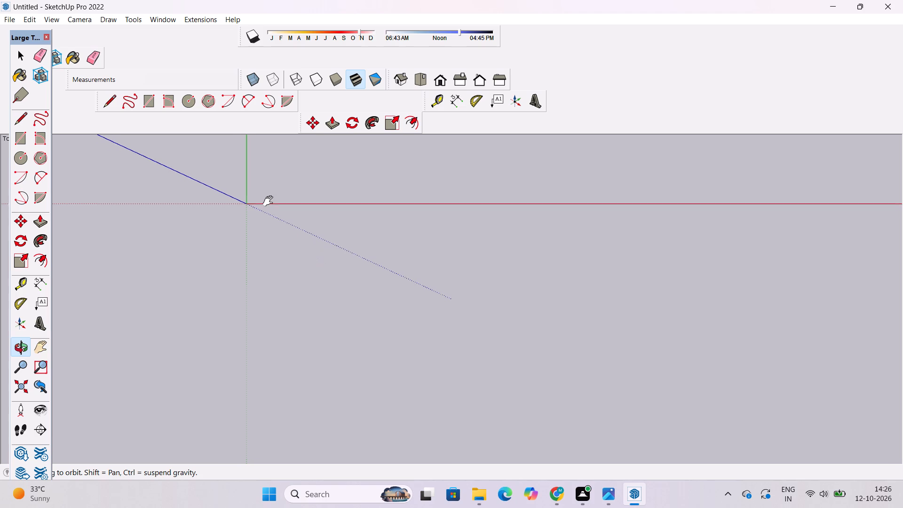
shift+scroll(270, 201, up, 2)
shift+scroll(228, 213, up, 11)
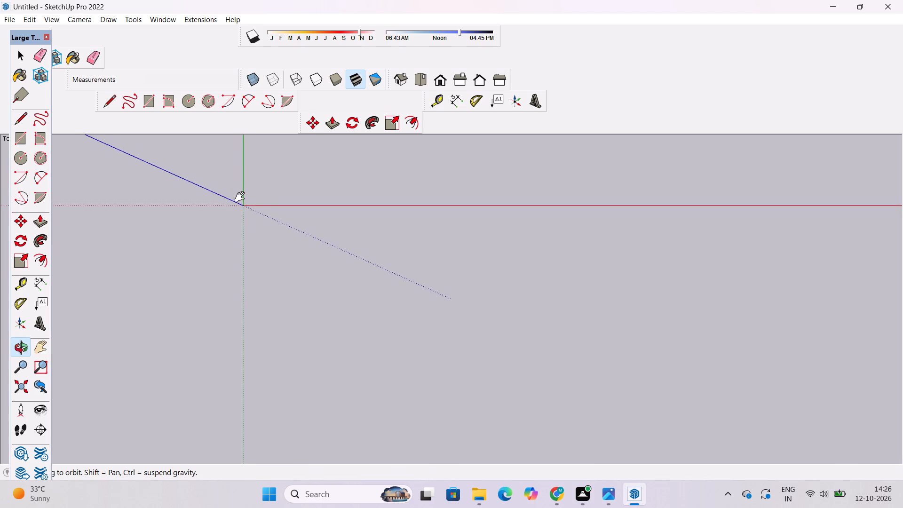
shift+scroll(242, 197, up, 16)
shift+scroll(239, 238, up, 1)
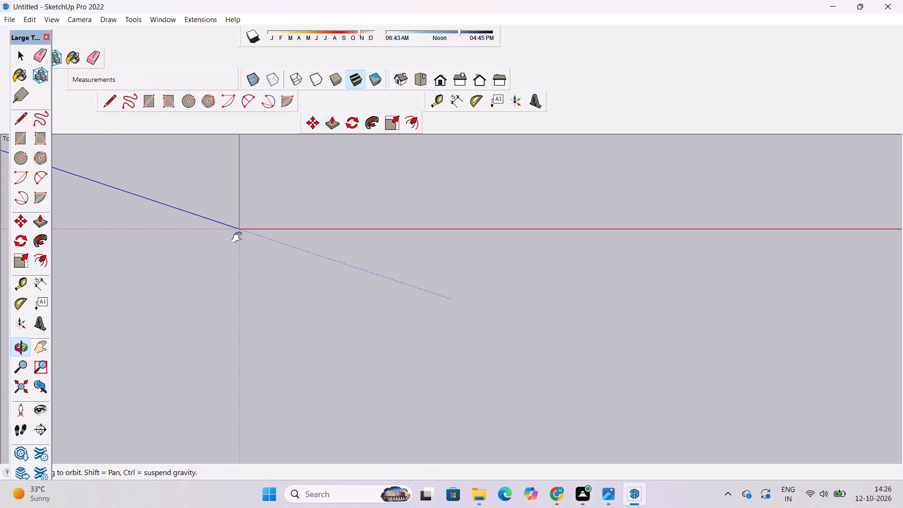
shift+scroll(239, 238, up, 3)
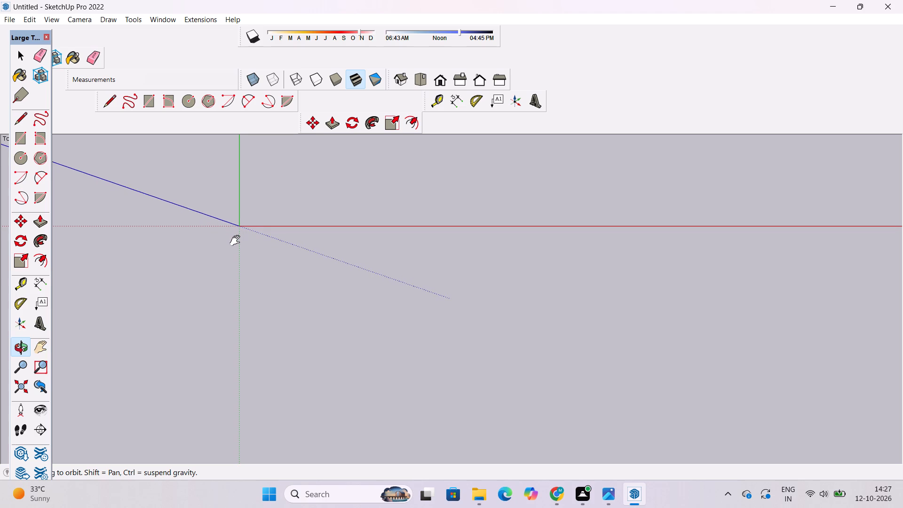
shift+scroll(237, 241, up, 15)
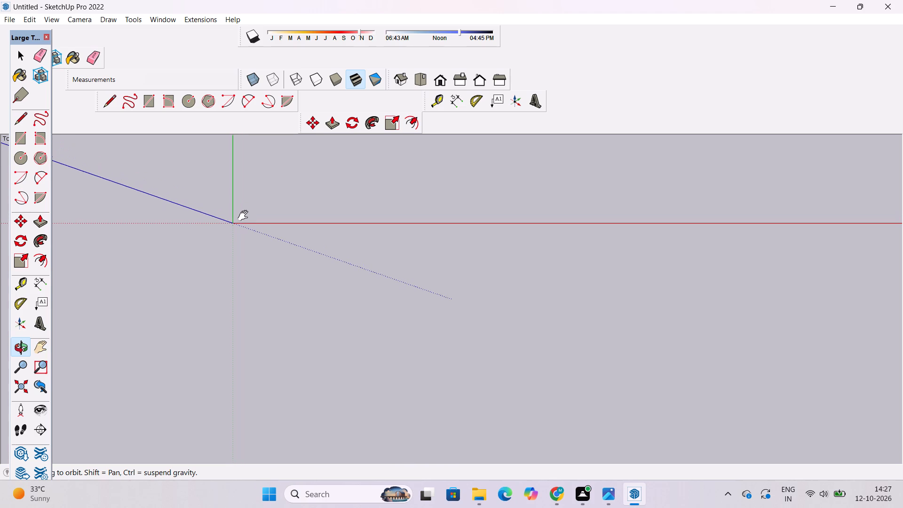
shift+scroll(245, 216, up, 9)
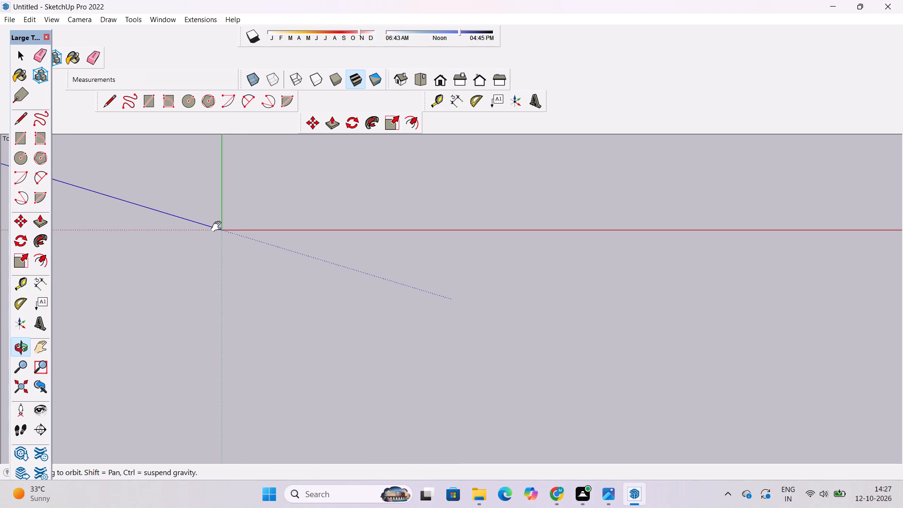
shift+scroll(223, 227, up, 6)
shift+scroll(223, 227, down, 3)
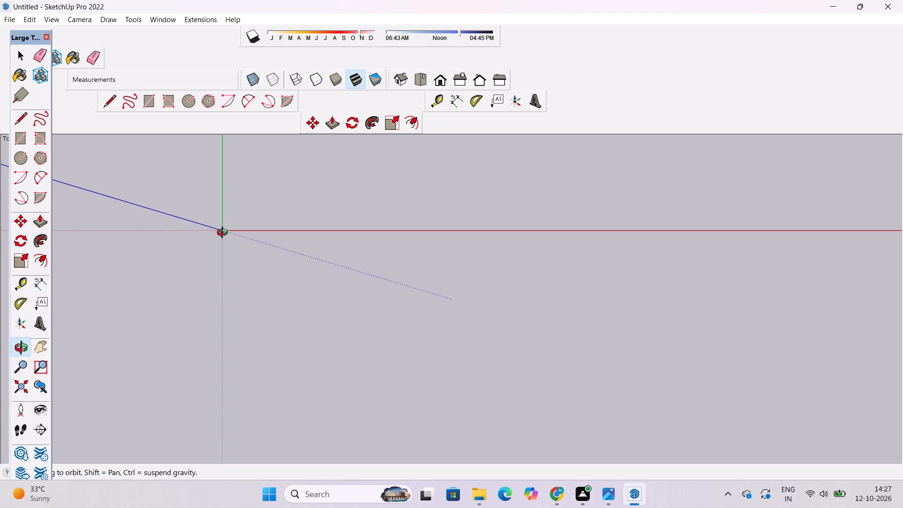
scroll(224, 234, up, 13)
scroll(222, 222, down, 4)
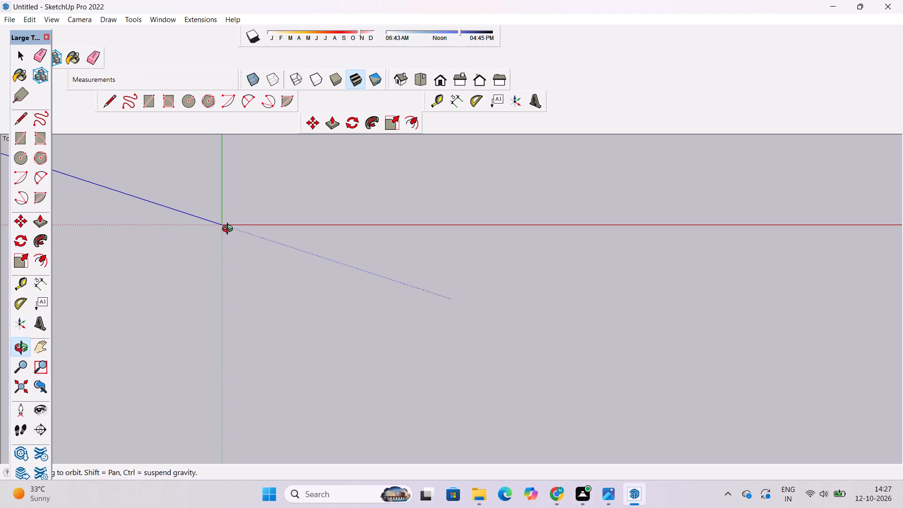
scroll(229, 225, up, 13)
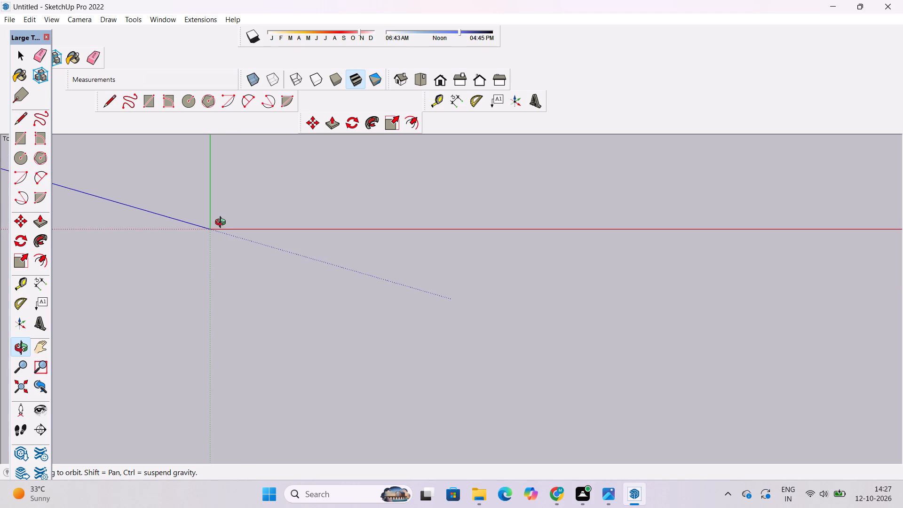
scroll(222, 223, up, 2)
Draw a line starting just above the red axis beside the origin and running parallel to the red axis.
click(106, 103)
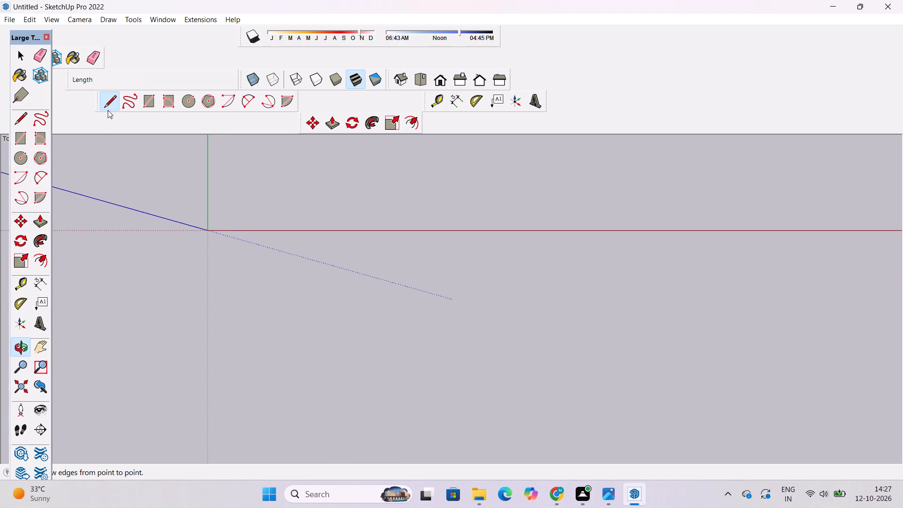
click(215, 221)
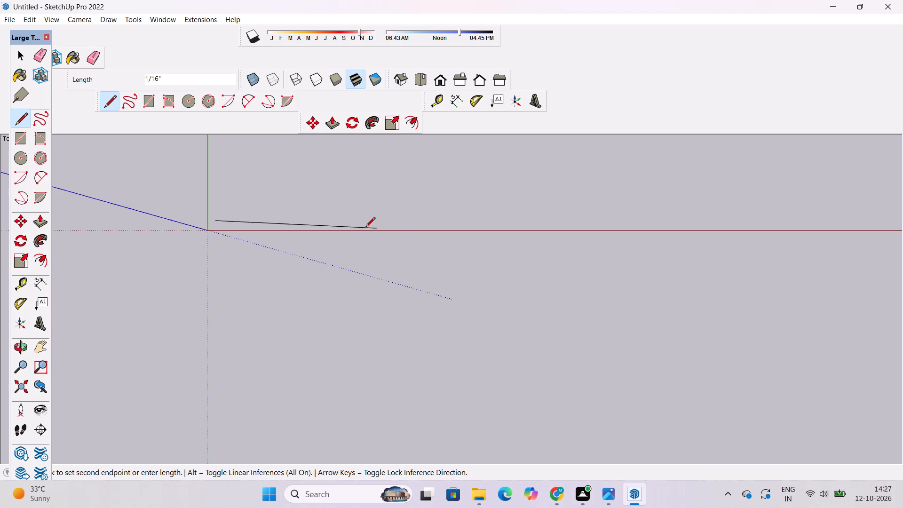
scroll(418, 227, up, 1)
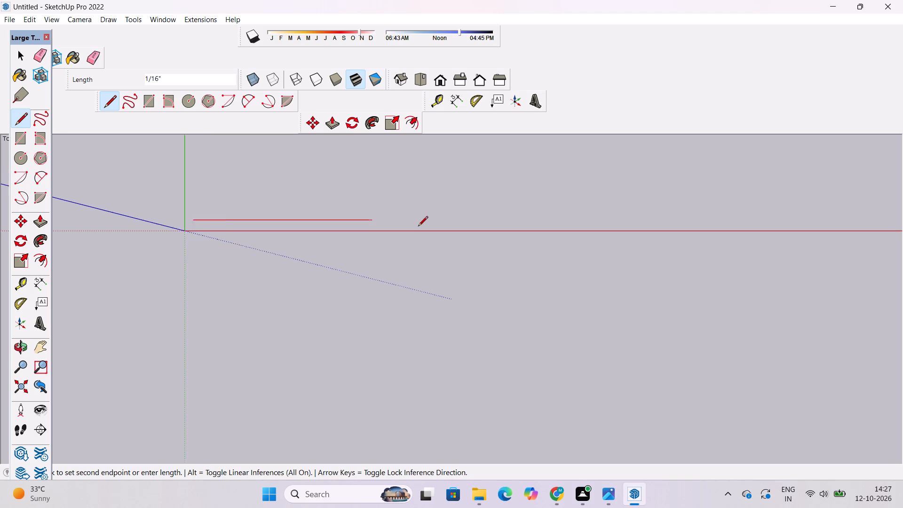
scroll(418, 227, up, 1)
scroll(418, 227, down, 4)
scroll(418, 227, up, 1)
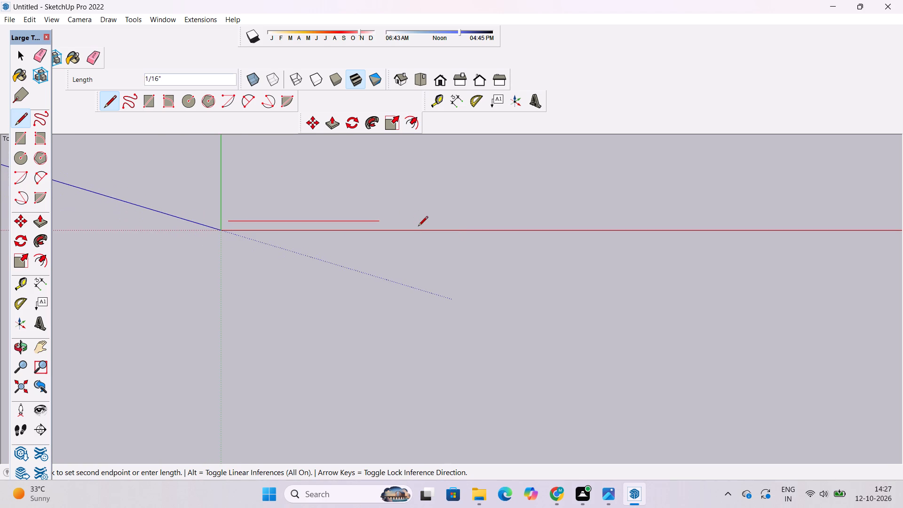
scroll(418, 227, up, 4)
scroll(418, 227, down, 5)
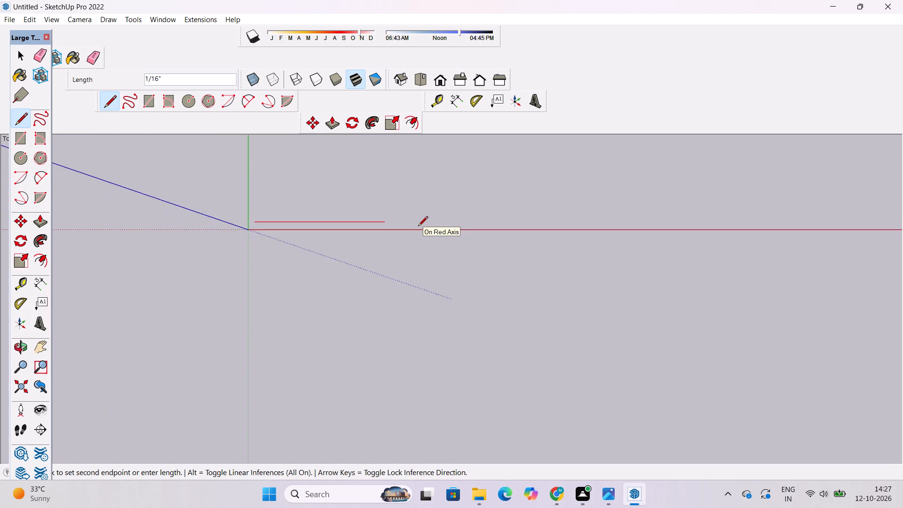
scroll(418, 227, down, 2)
scroll(418, 227, up, 9)
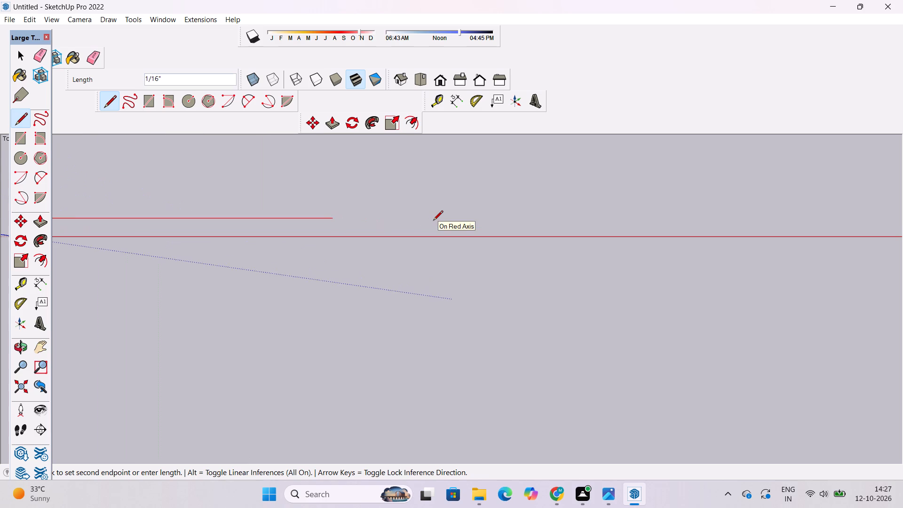
scroll(433, 221, down, 3)
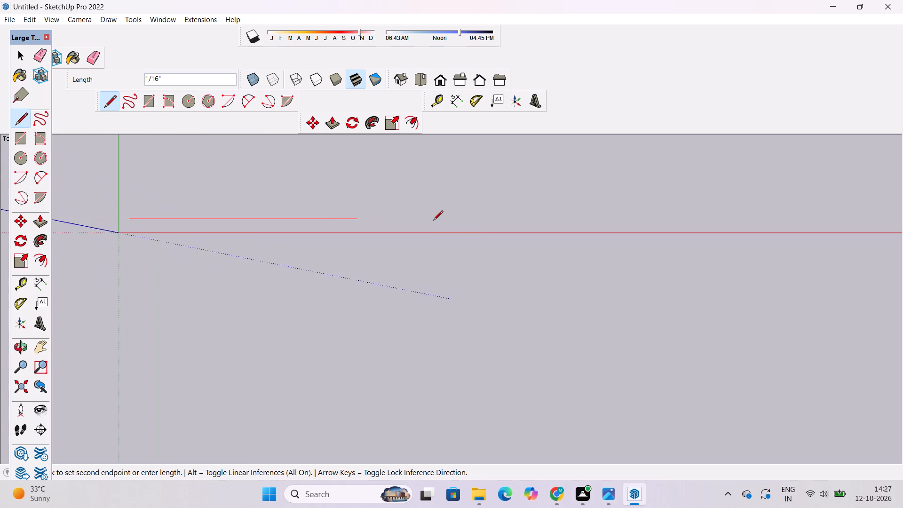
scroll(433, 221, up, 2)
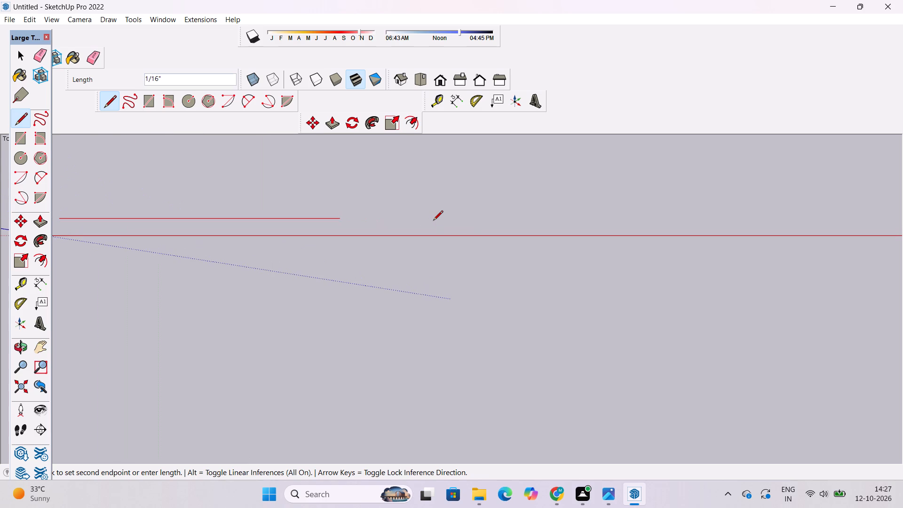
scroll(433, 221, down, 4)
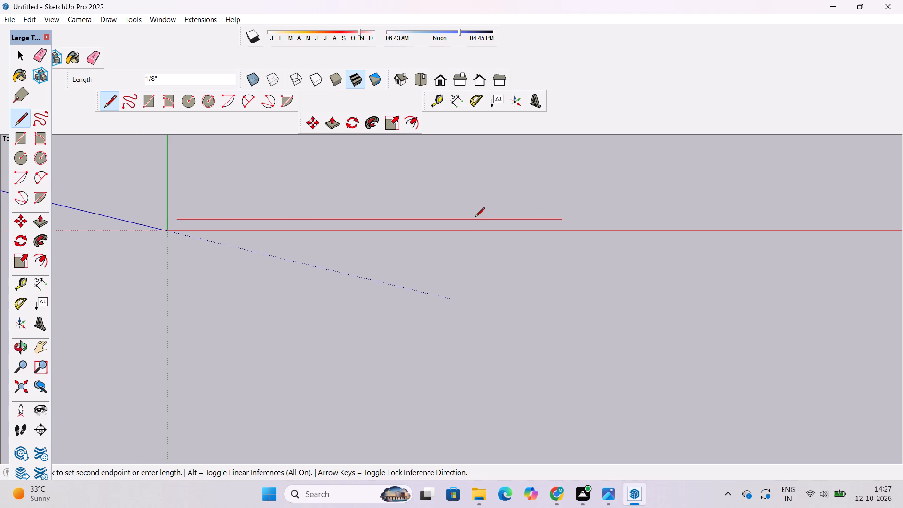
scroll(475, 218, down, 2)
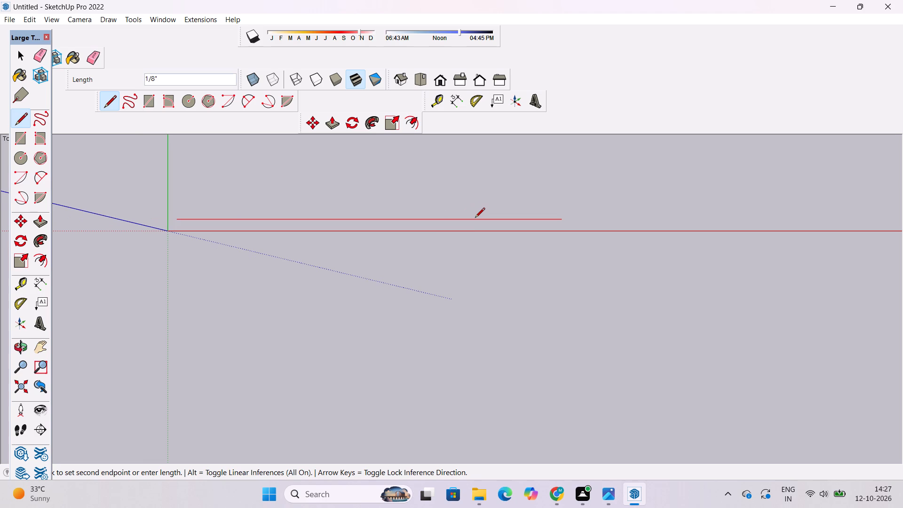
scroll(475, 218, up, 2)
scroll(475, 218, down, 1)
scroll(475, 218, up, 3)
scroll(475, 218, down, 5)
scroll(475, 218, up, 4)
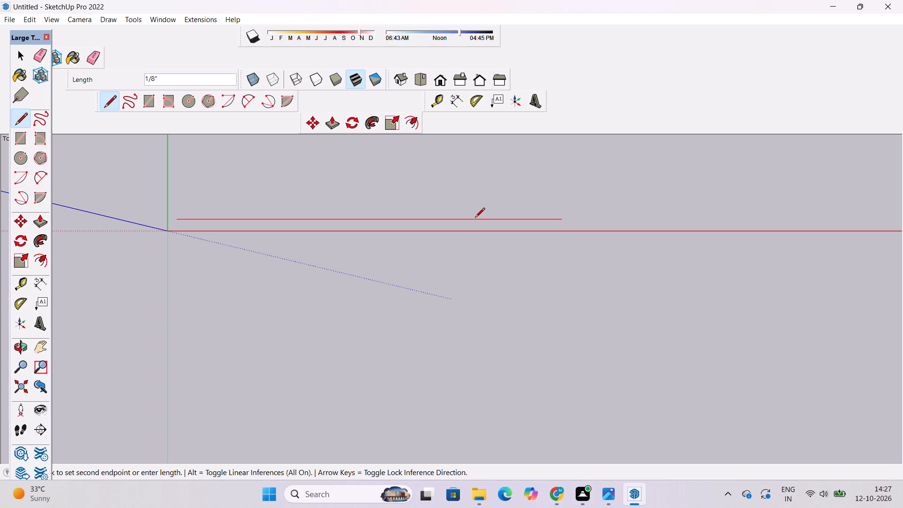
scroll(475, 218, down, 1)
scroll(475, 218, up, 2)
scroll(475, 218, down, 4)
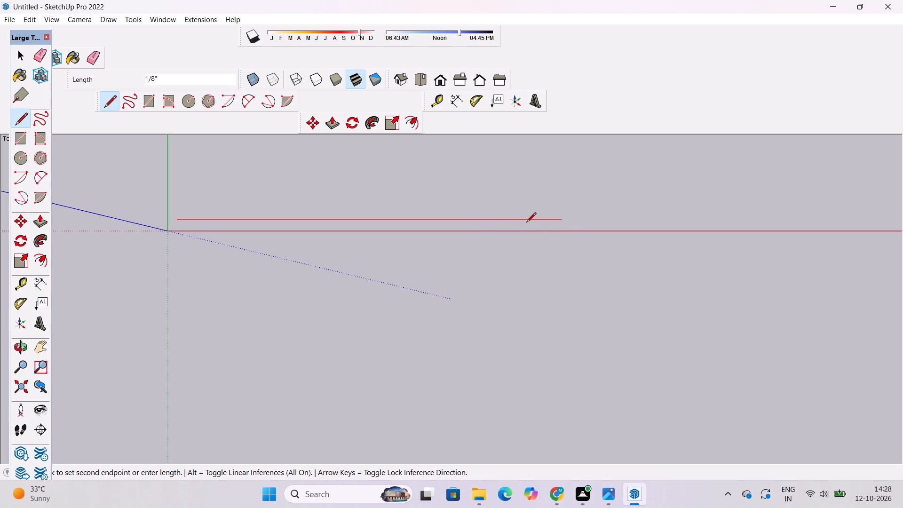
scroll(526, 223, up, 4)
scroll(526, 223, down, 3)
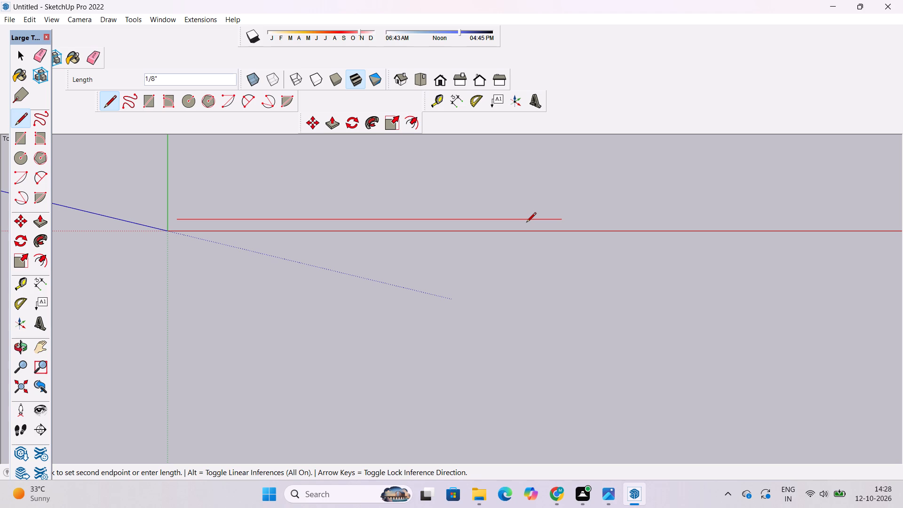
scroll(526, 223, up, 1)
scroll(526, 222, down, 2)
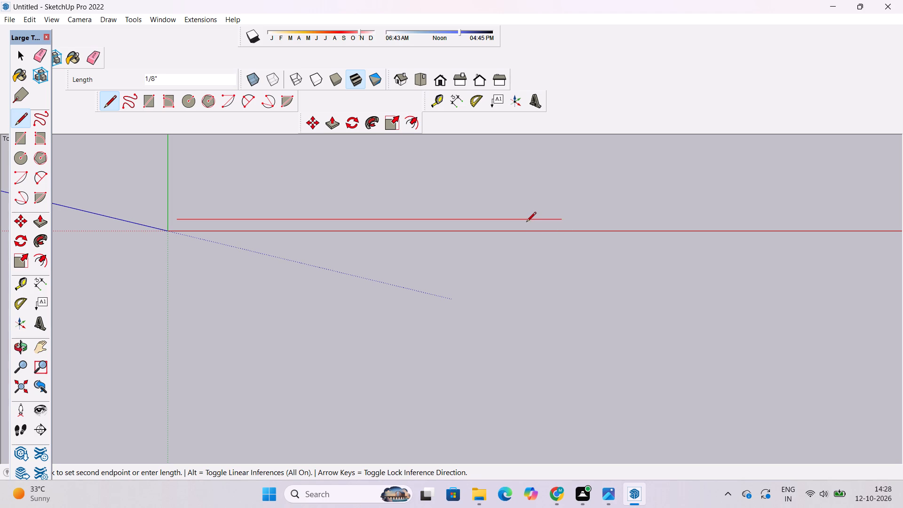
scroll(528, 224, down, 1)
scroll(542, 223, up, 3)
scroll(525, 228, down, 3)
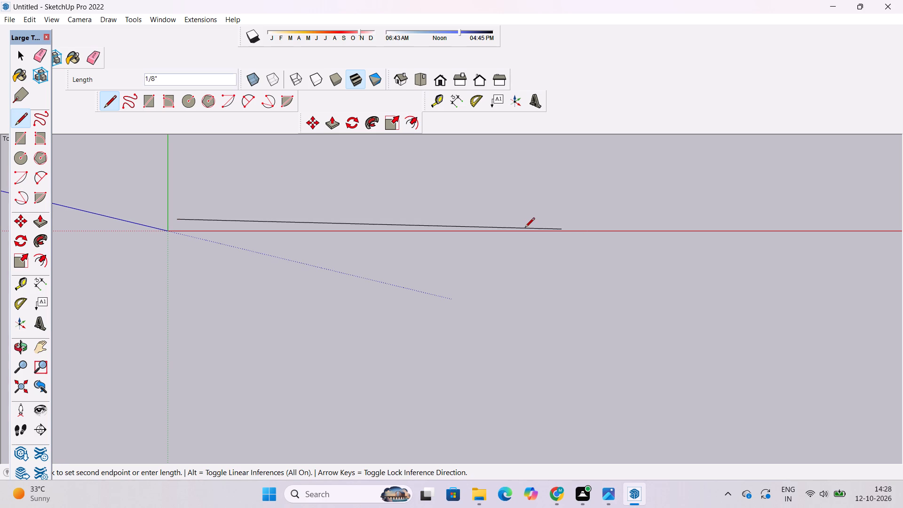
scroll(525, 228, down, 4)
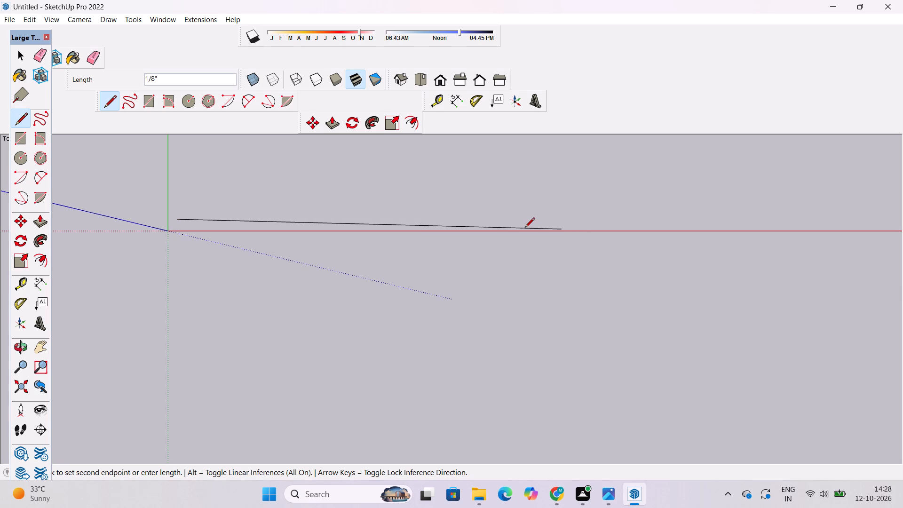
scroll(525, 228, down, 2)
scroll(527, 214, up, 1)
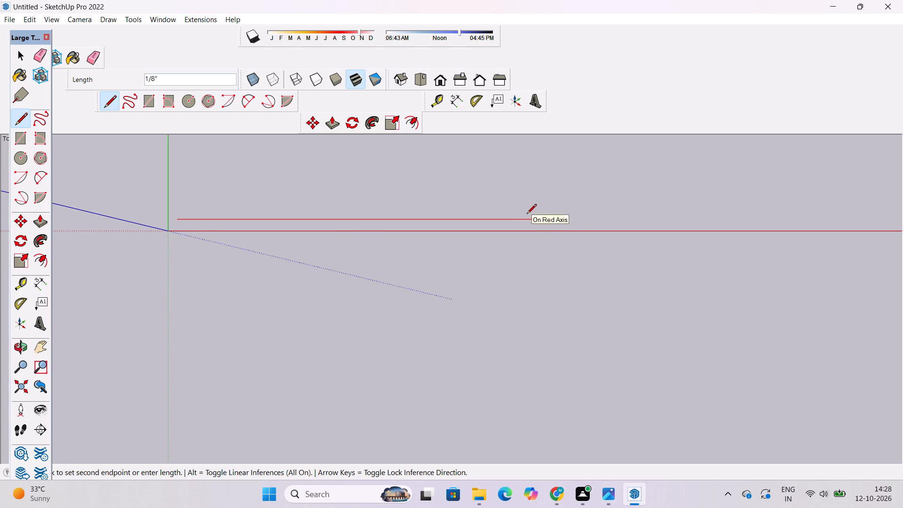
scroll(527, 214, up, 1)
scroll(527, 215, down, 2)
scroll(527, 215, up, 2)
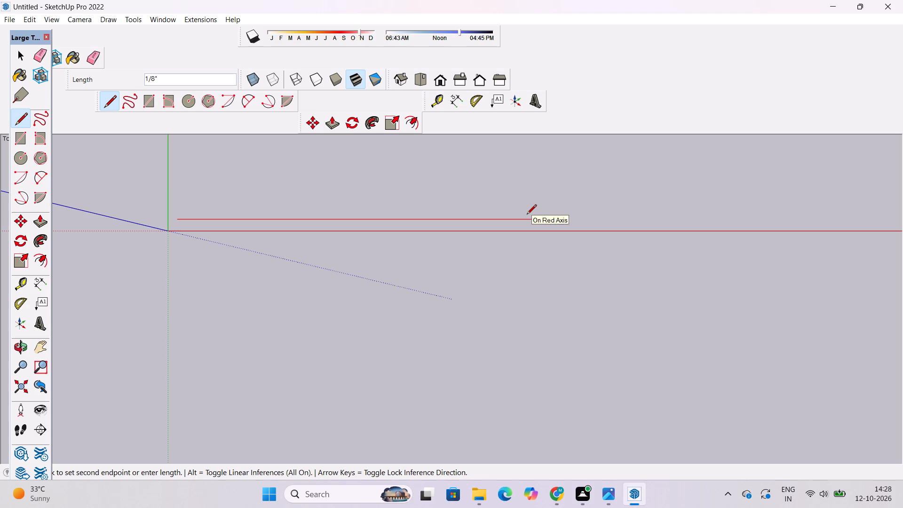
scroll(527, 215, up, 1)
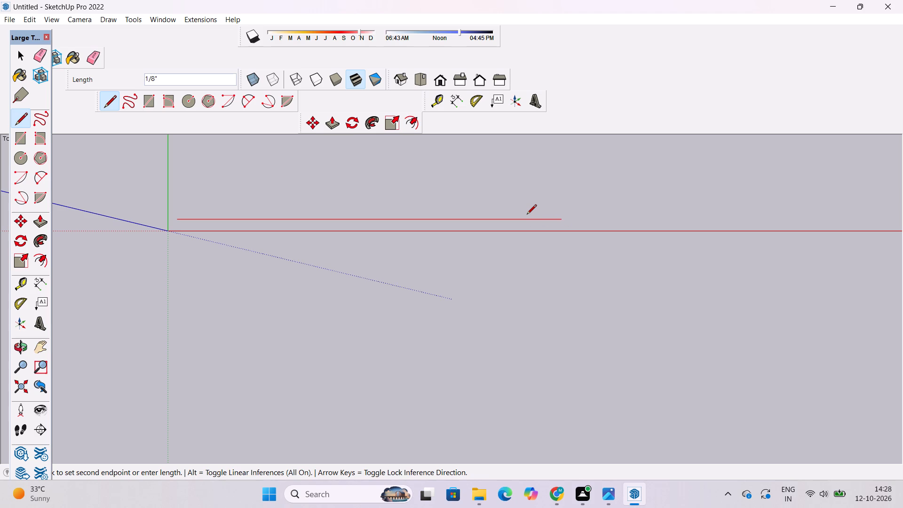
scroll(494, 226, down, 2)
scroll(629, 221, up, 1)
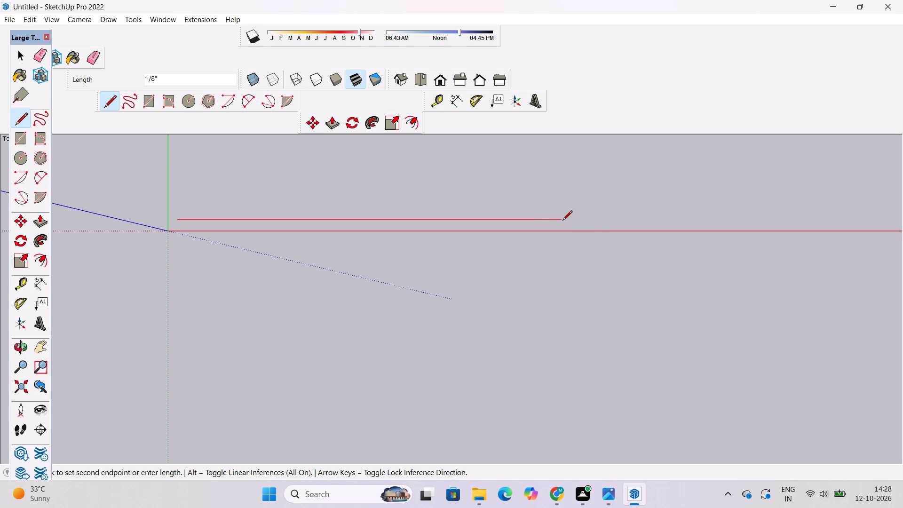
scroll(562, 221, up, 3)
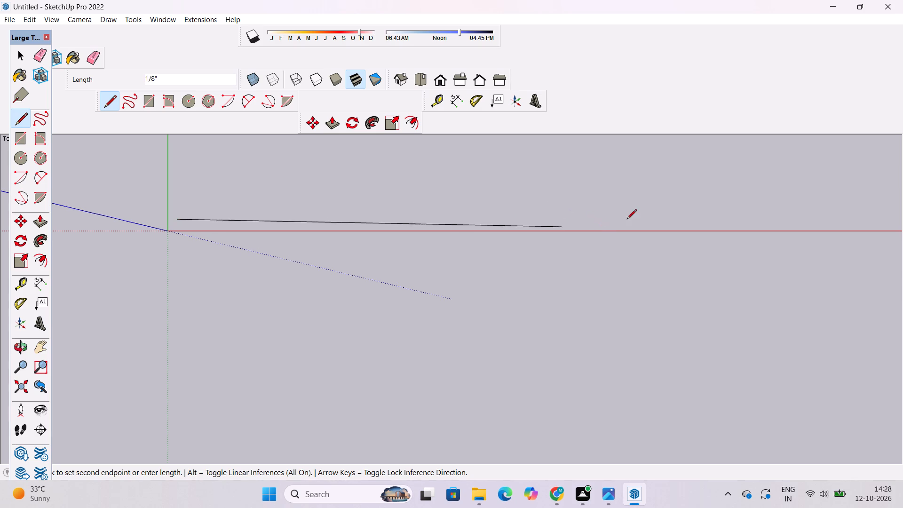
scroll(661, 212, up, 1)
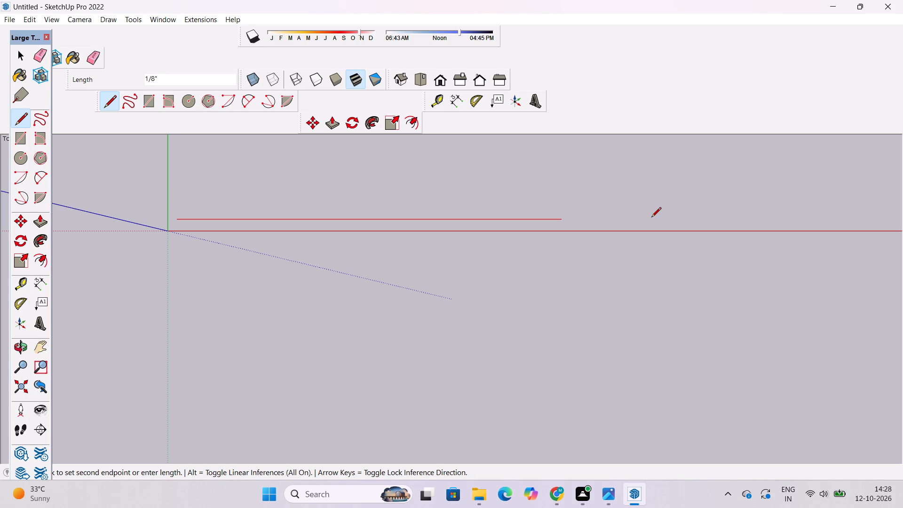
scroll(651, 218, up, 2)
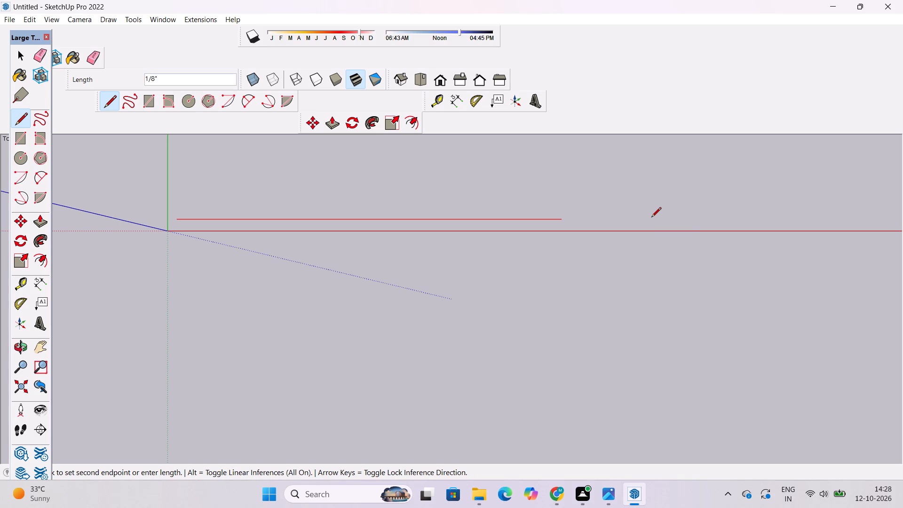
scroll(651, 218, up, 1)
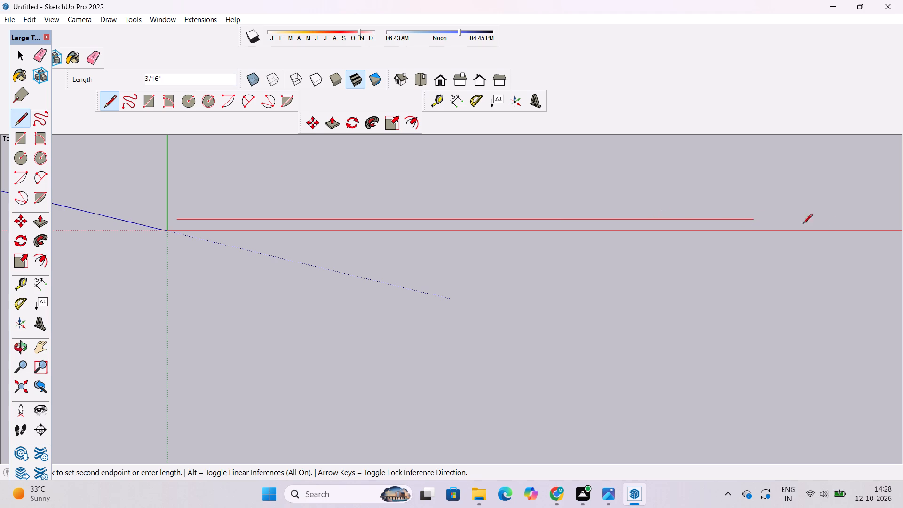
Set the length of the line parallel to the red axis to 50'.
key(5)
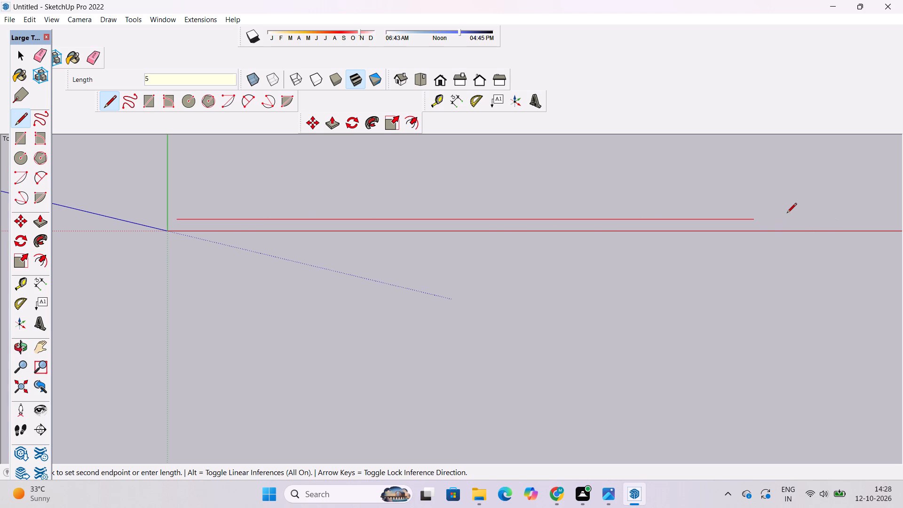
text(0')
key(Return)
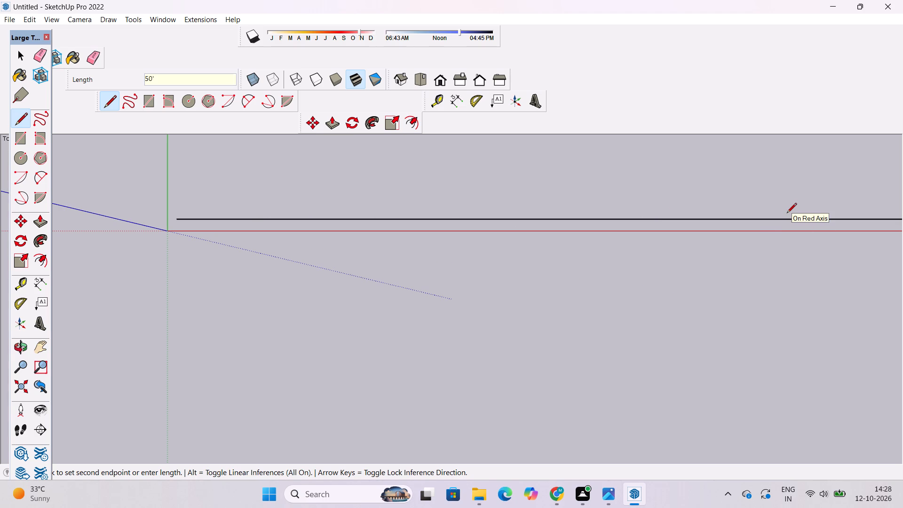
Draw a second line about 50' long from the first line's far end back to a point just above its start, beside the green axis.
scroll(379, 231, down, 5)
scroll(339, 244, down, 5)
scroll(247, 230, down, 7)
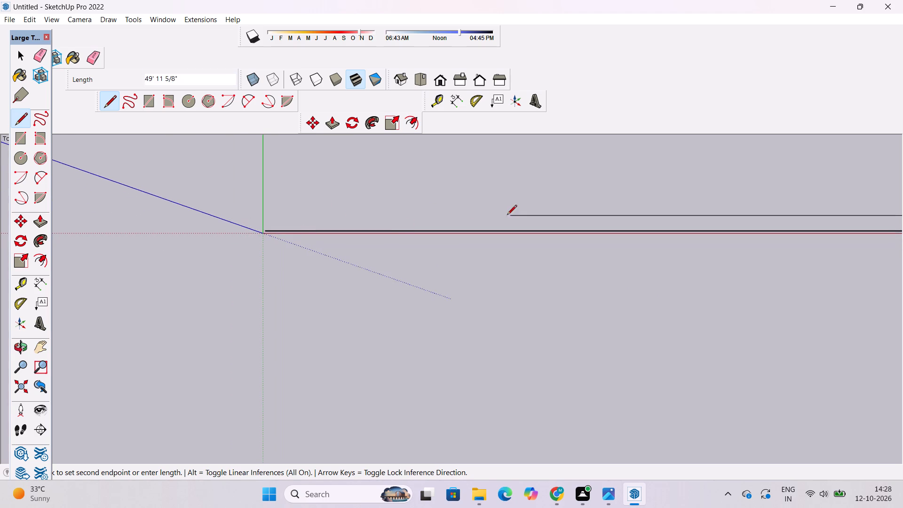
scroll(251, 205, down, 9)
scroll(247, 202, up, 5)
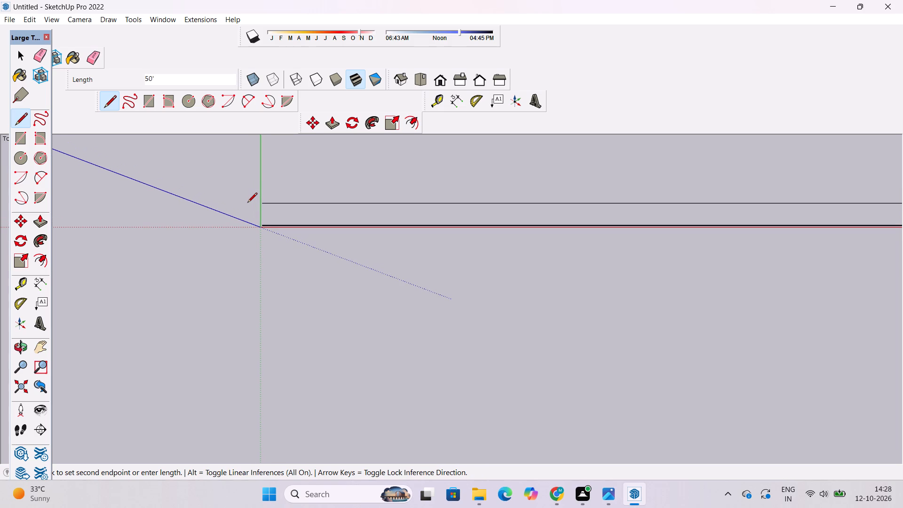
scroll(256, 194, down, 4)
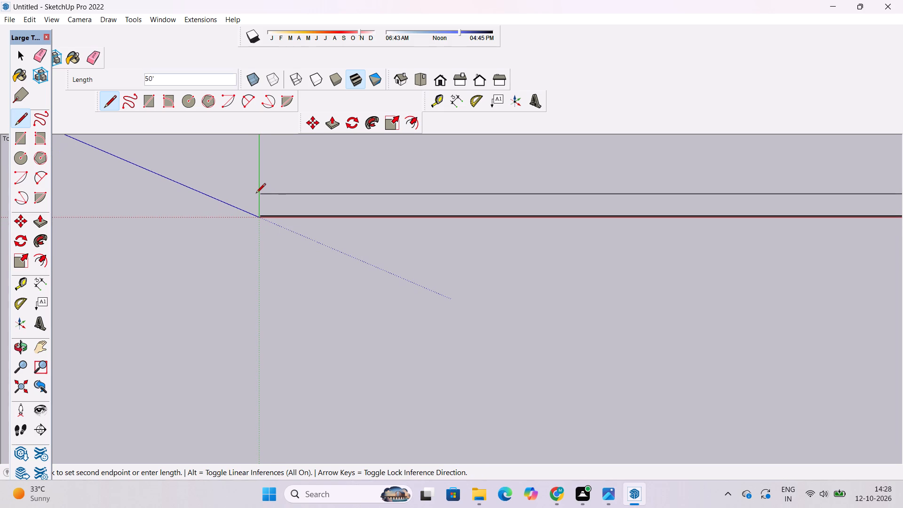
scroll(256, 194, up, 2)
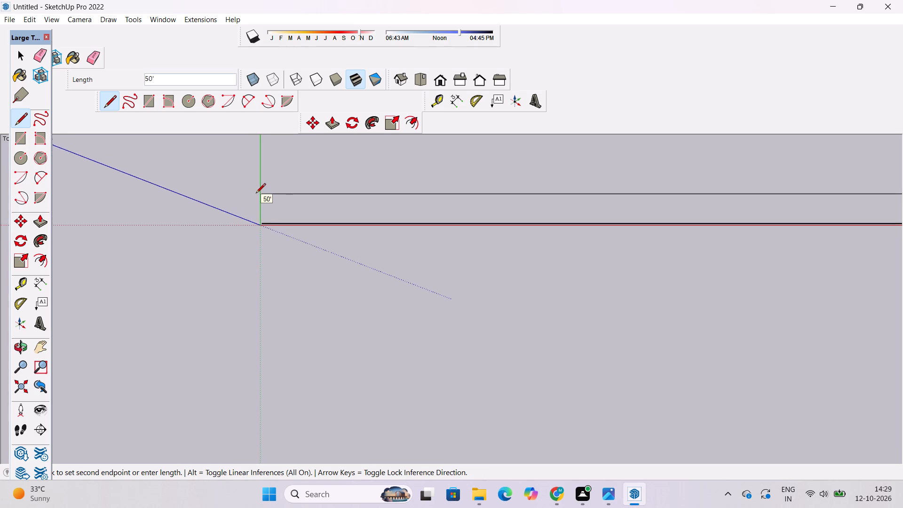
scroll(256, 194, up, 2)
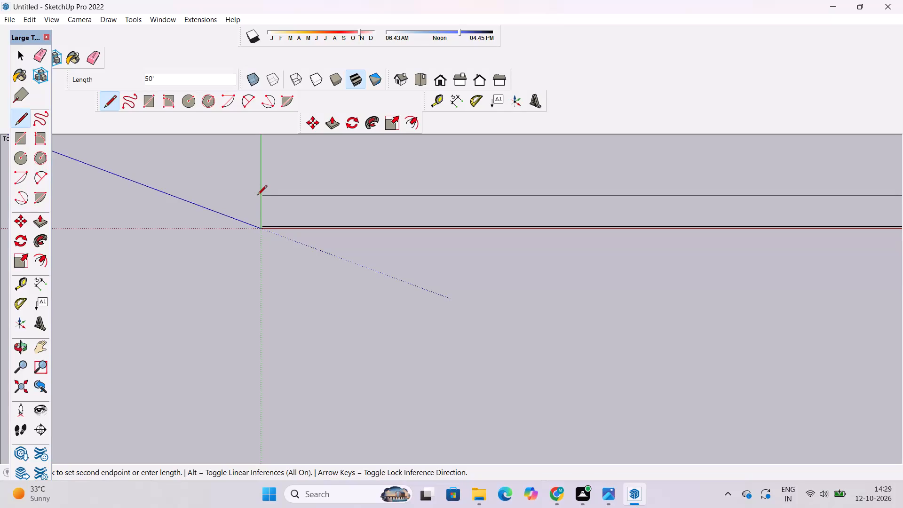
scroll(257, 196, down, 4)
scroll(257, 196, up, 3)
scroll(257, 196, down, 1)
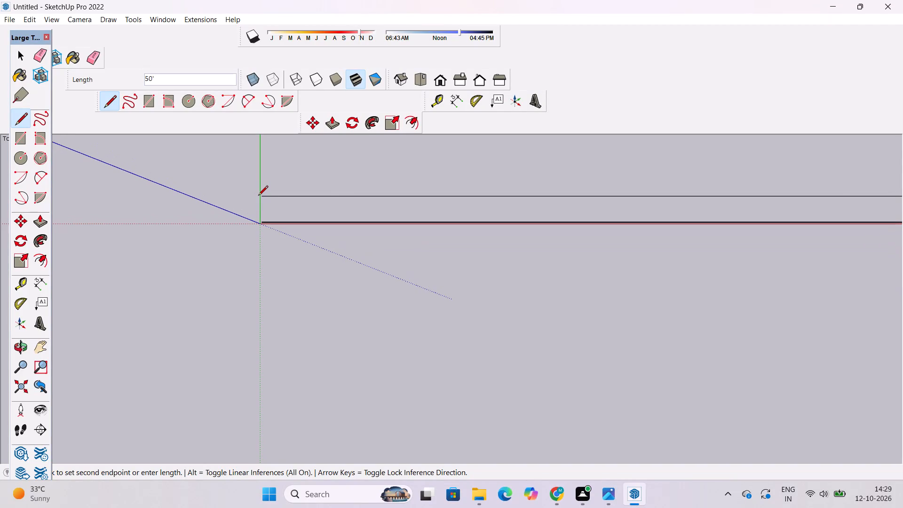
click(258, 196)
Draw a line sloping up from the second line's near end and a short line straight down to the second line, closing a triangle.
click(417, 162)
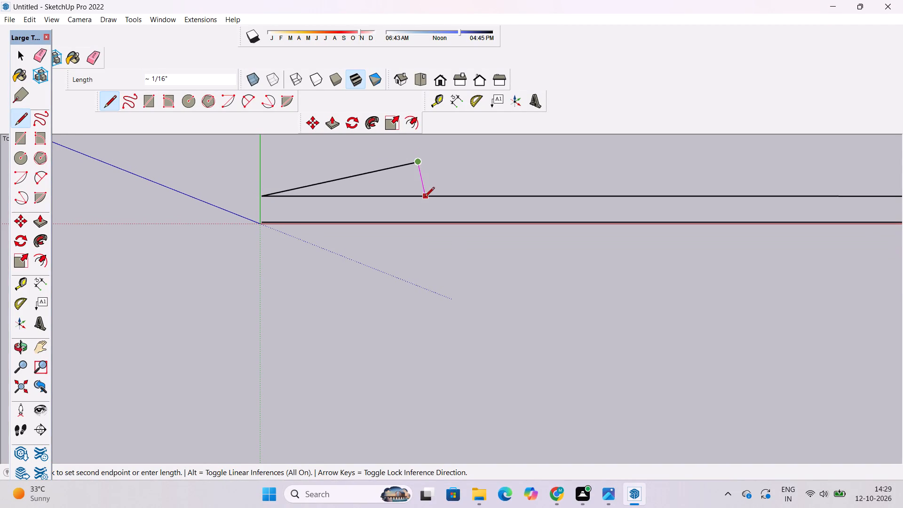
click(418, 195)
Draw an open outline from the triangle's lower corner: a rising slope, a short segment along the red axis, and a short segment sloping back down.
click(418, 195)
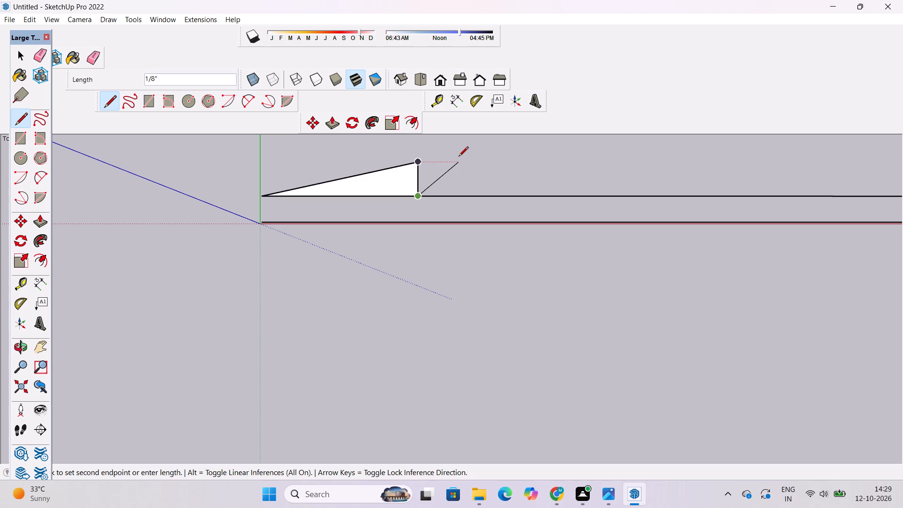
click(459, 157)
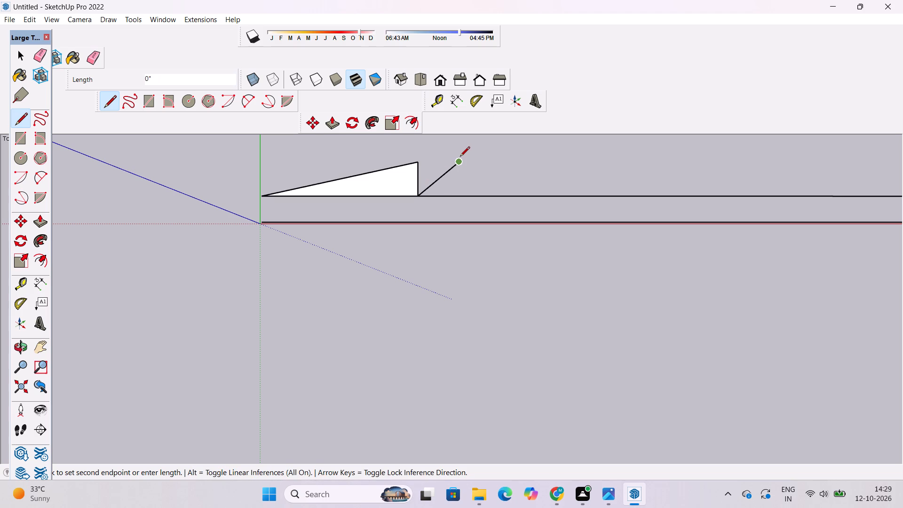
click(467, 153)
click(474, 163)
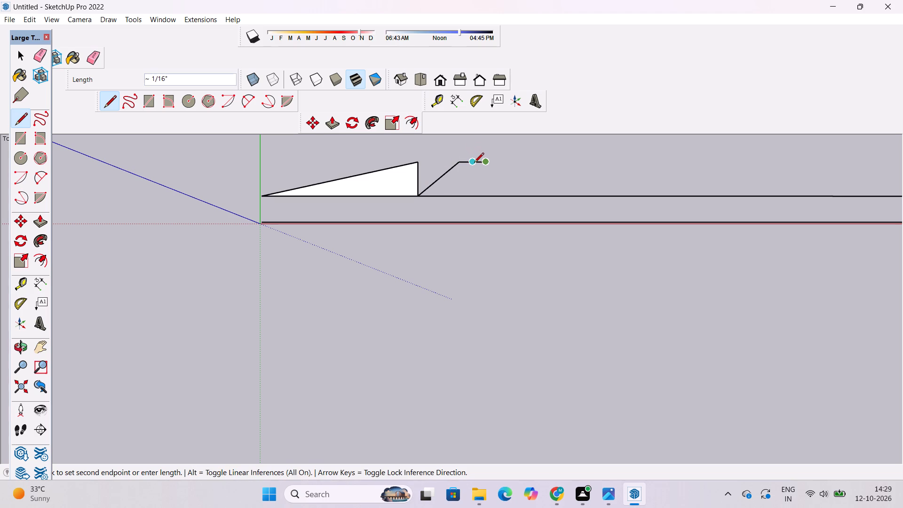
click(474, 163)
scroll(476, 160, down, 2)
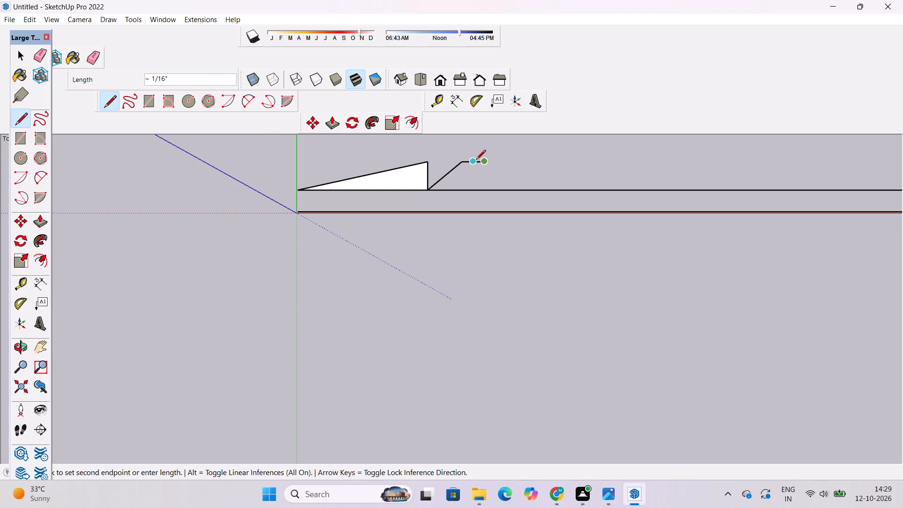
scroll(476, 160, up, 2)
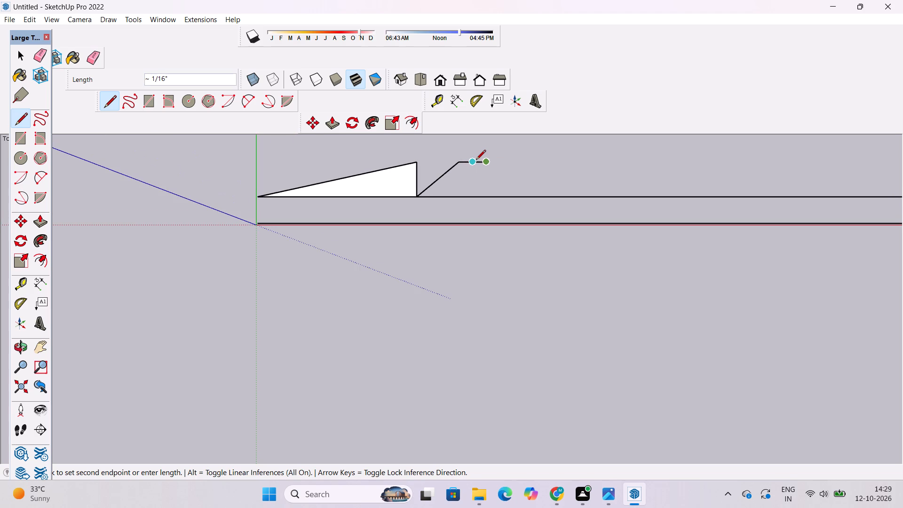
scroll(476, 160, down, 3)
scroll(475, 159, up, 1)
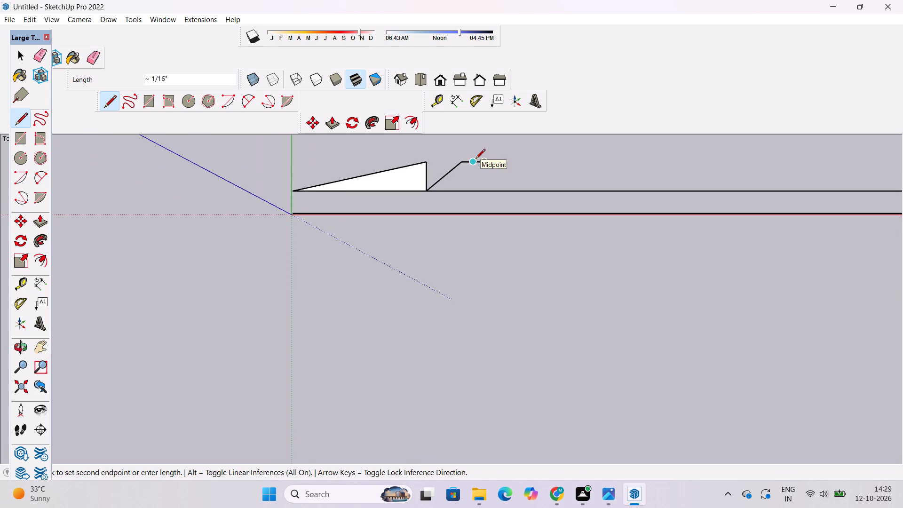
scroll(477, 159, up, 1)
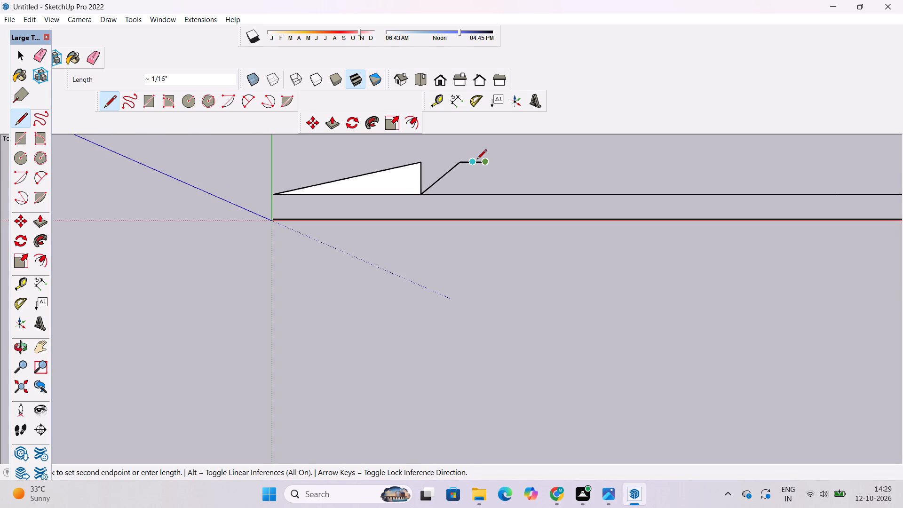
scroll(475, 165, down, 3)
scroll(474, 166, up, 3)
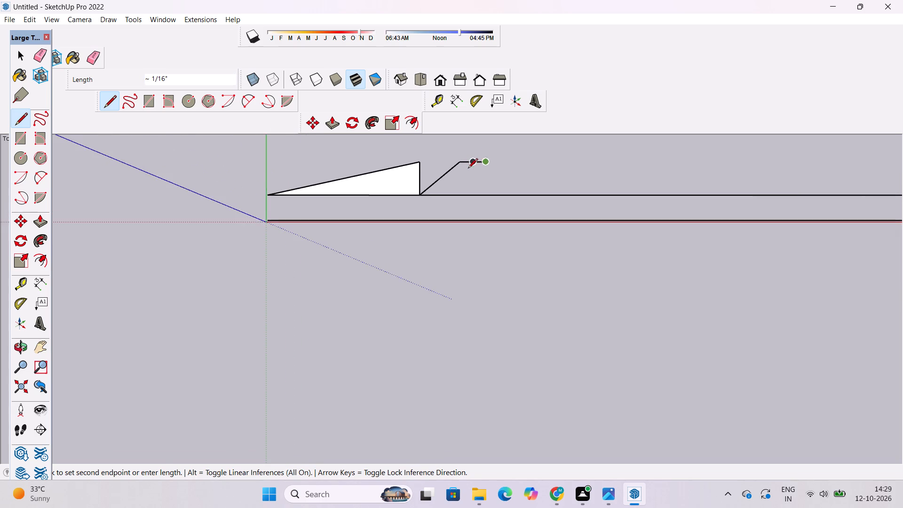
scroll(467, 169, up, 4)
click(467, 172)
click(470, 179)
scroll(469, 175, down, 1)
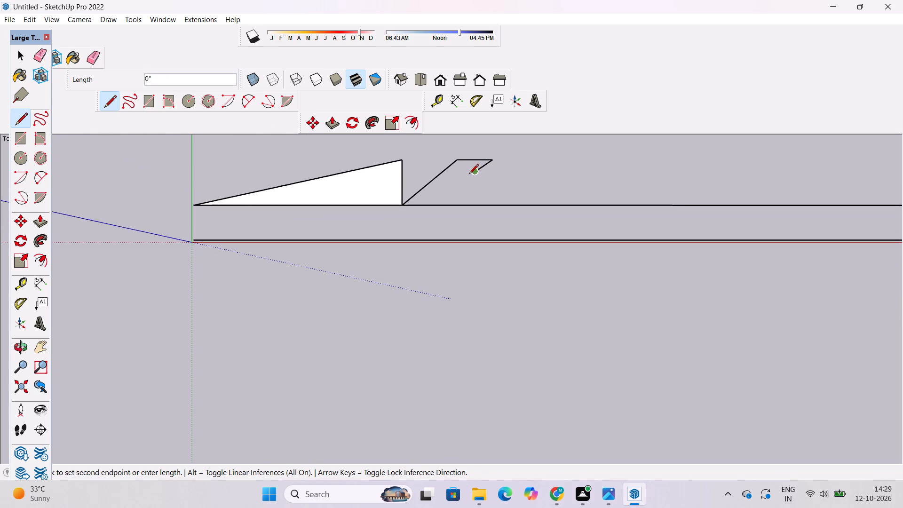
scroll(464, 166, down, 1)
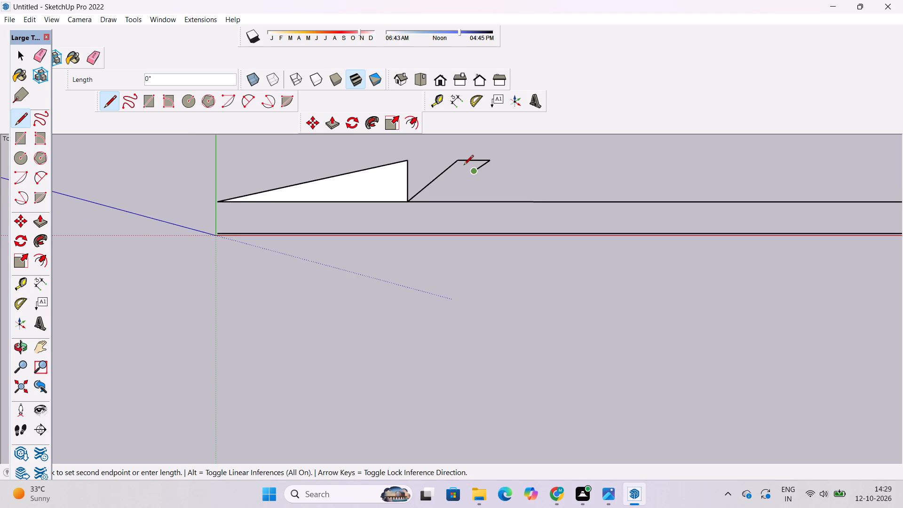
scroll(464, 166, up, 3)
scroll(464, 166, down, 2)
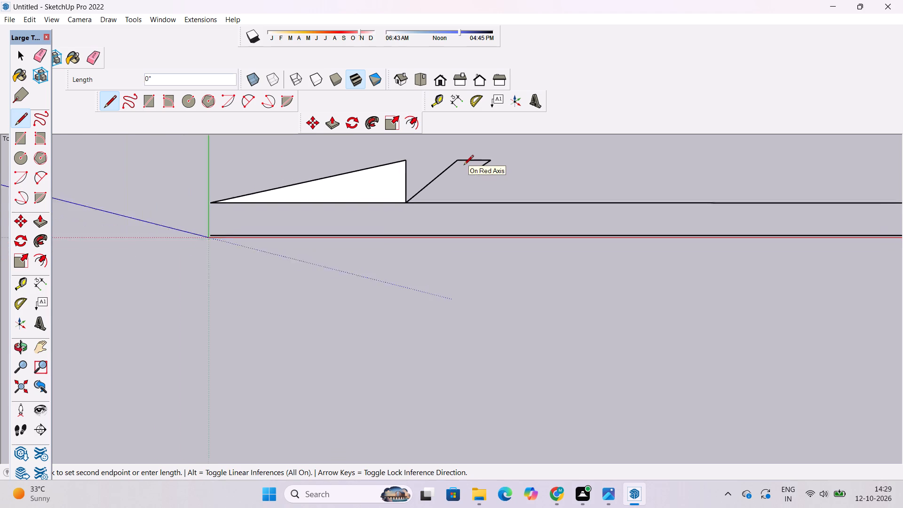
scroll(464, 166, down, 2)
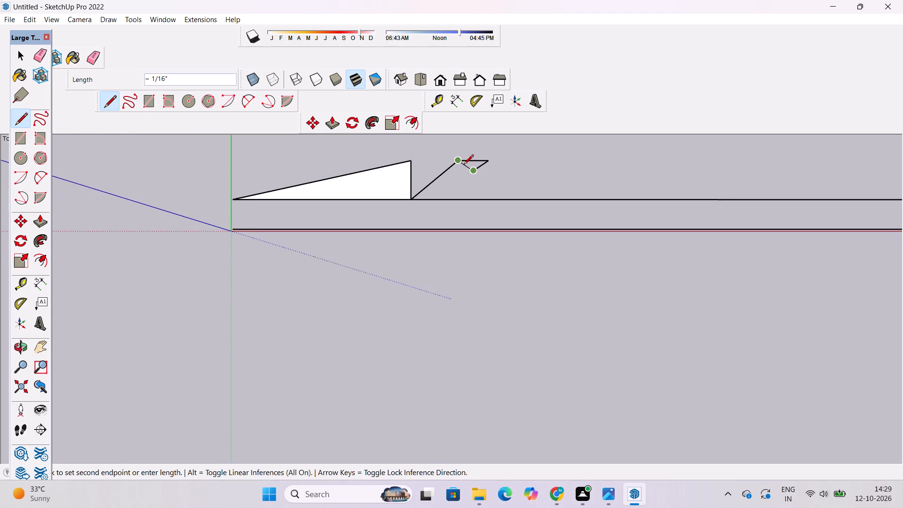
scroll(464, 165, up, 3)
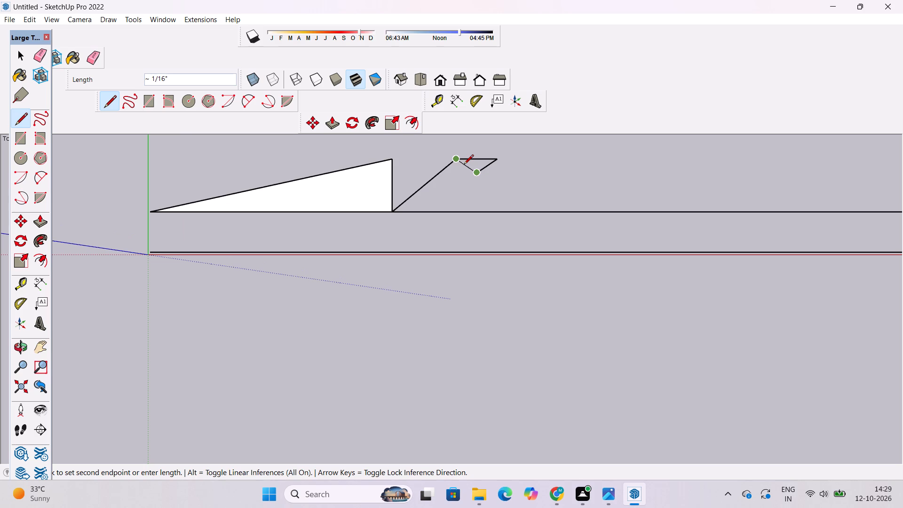
Switch to Photos to view the XYZ COMPLEX building reference image, and return to the SketchUp model.
click(602, 493)
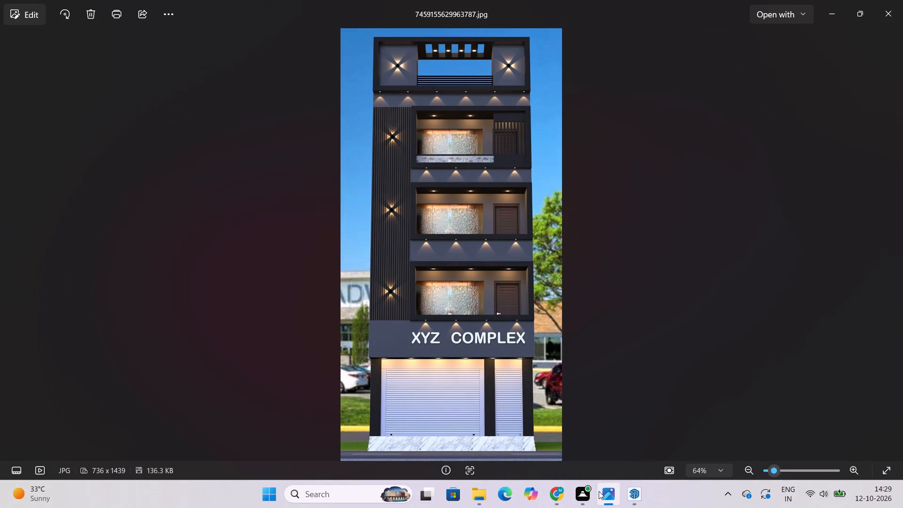
click(627, 491)
Extend the open outline down across the upper long line to just above the lower one, and back up to the upper line, closing a triangle.
scroll(520, 302, down, 2)
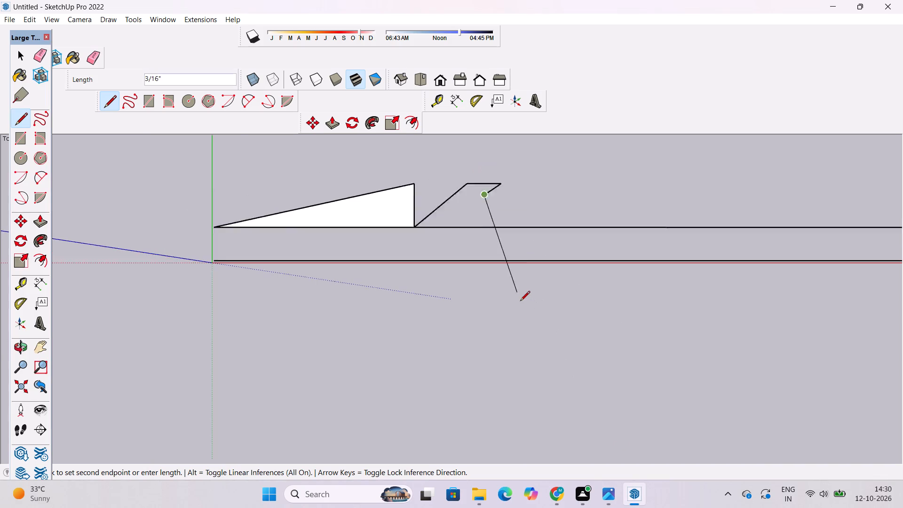
scroll(520, 302, down, 2)
scroll(512, 276, up, 9)
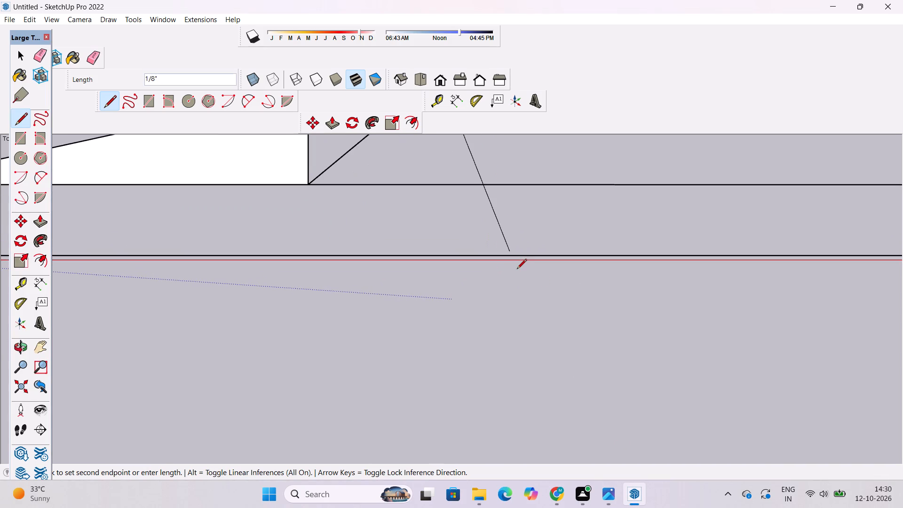
scroll(517, 270, down, 1)
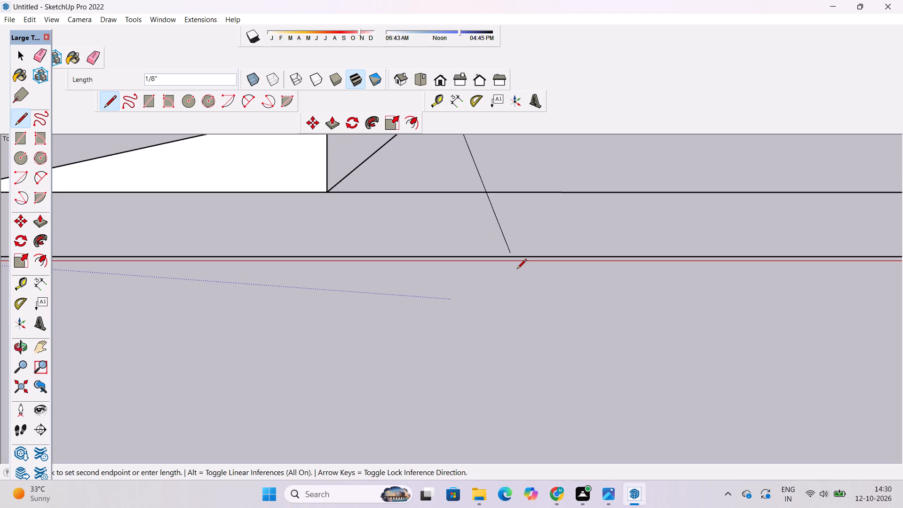
scroll(517, 270, down, 2)
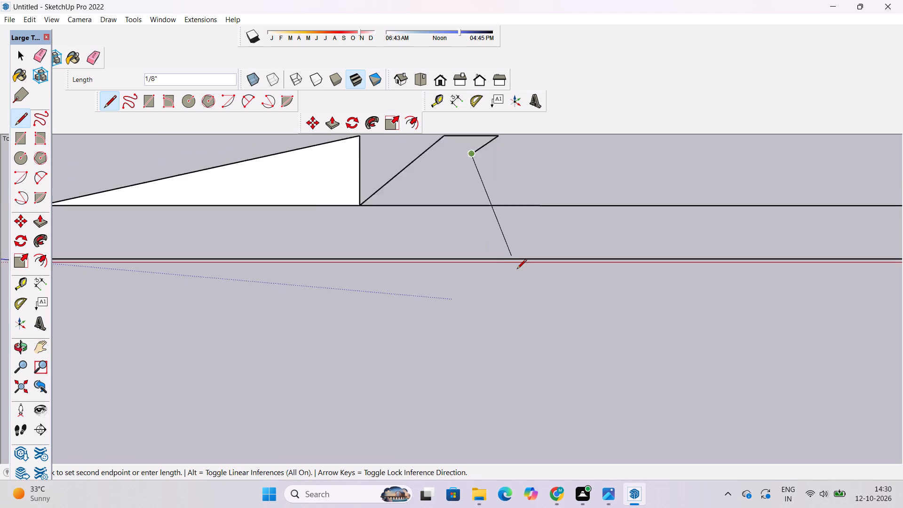
scroll(517, 270, down, 1)
scroll(517, 270, up, 6)
click(523, 272)
click(554, 244)
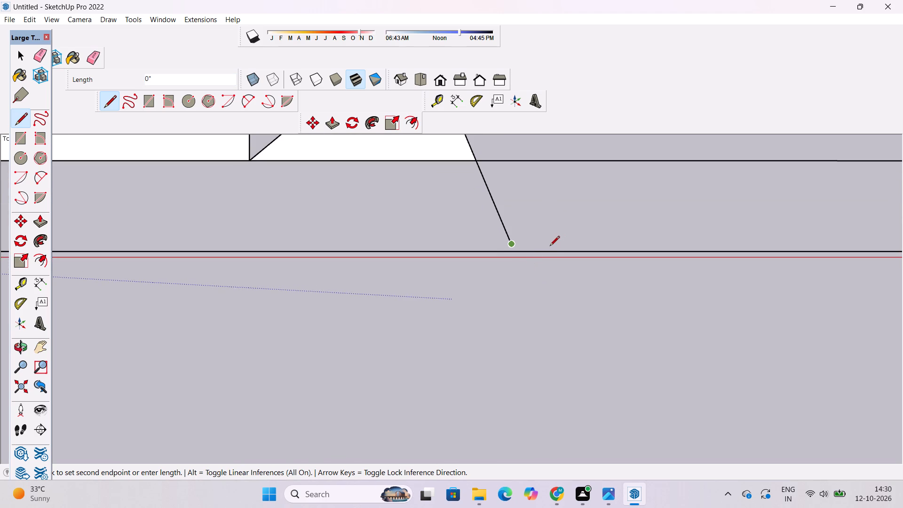
click(554, 161)
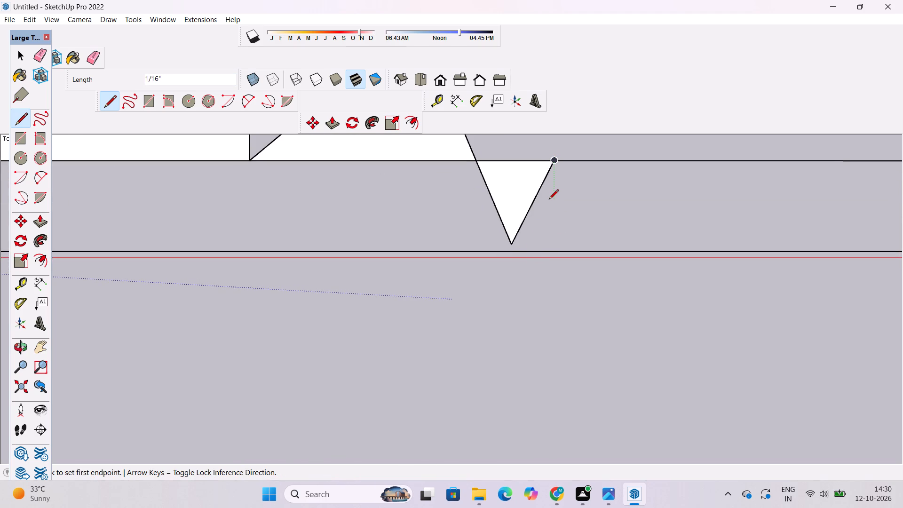
Draw a short line about 1/16" long parallel to the green axis, between the new triangle's corner on the upper line and a point below it.
scroll(549, 200, up, 2)
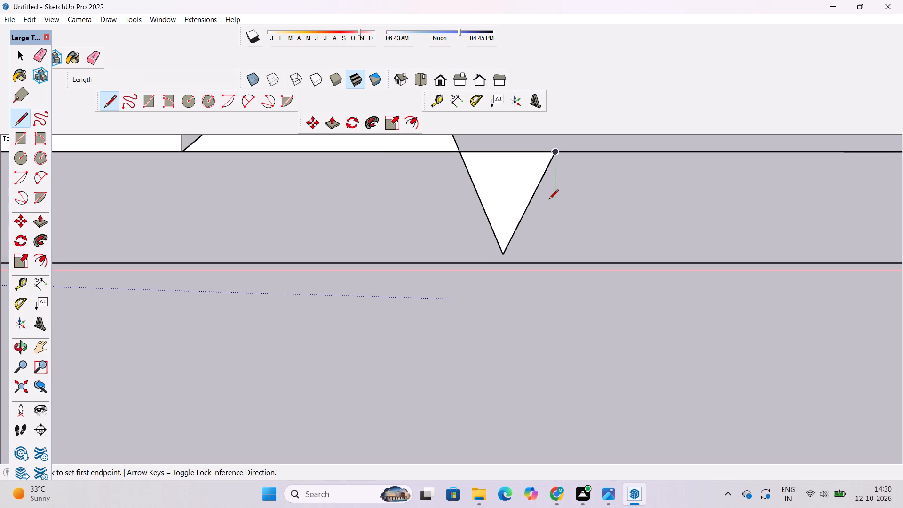
scroll(549, 200, up, 5)
scroll(549, 200, down, 4)
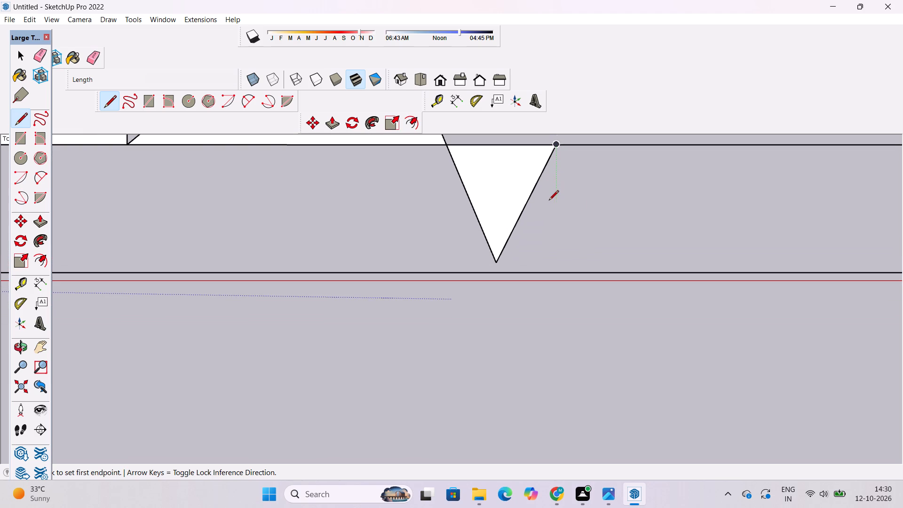
click(559, 213)
click(555, 147)
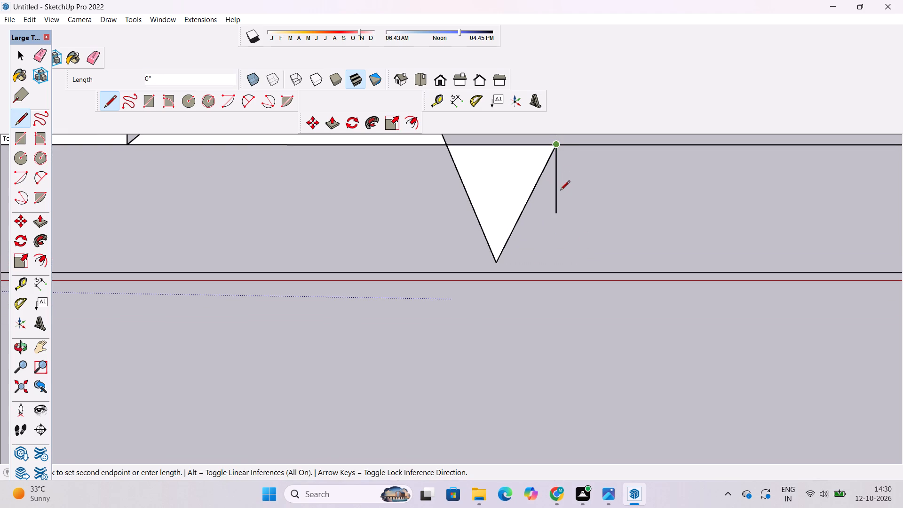
click(554, 214)
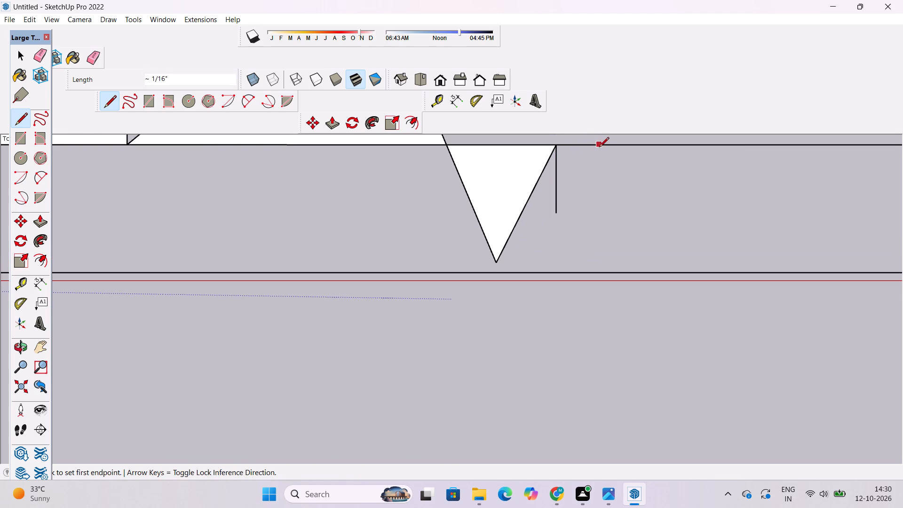
Draw a sloping line from the upper long line to the short line's lower end, and another from there to the triangle's bottom tip.
click(599, 148)
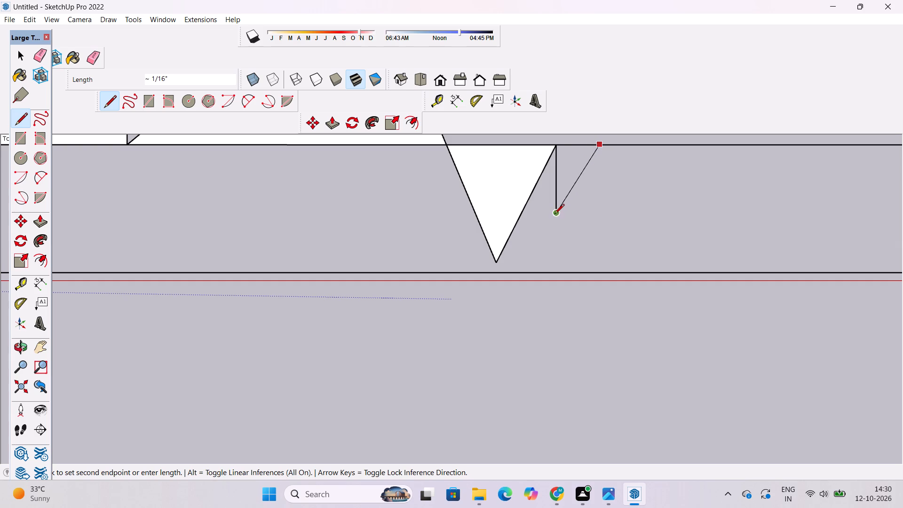
click(554, 214)
click(558, 214)
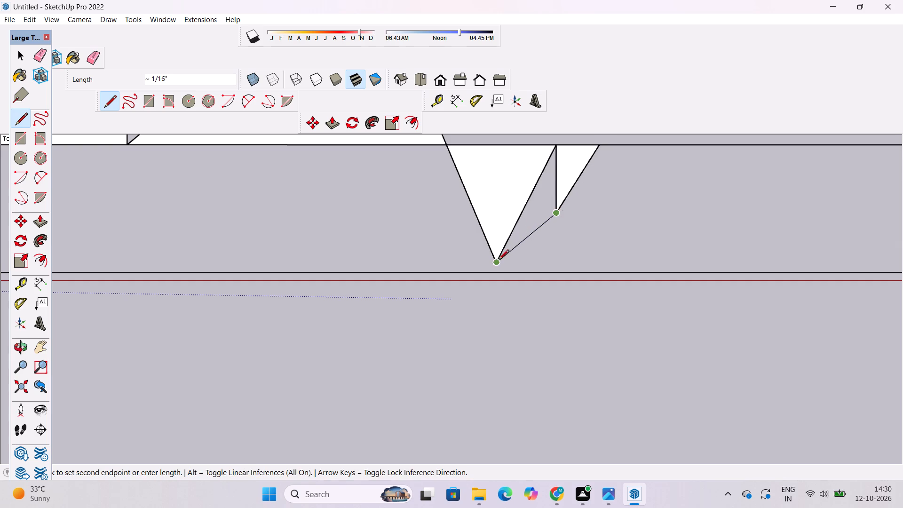
click(496, 262)
Draw two small right triangles sharing the vertical edge below the short line, with bases along the red axis level with the bottom tip.
click(495, 262)
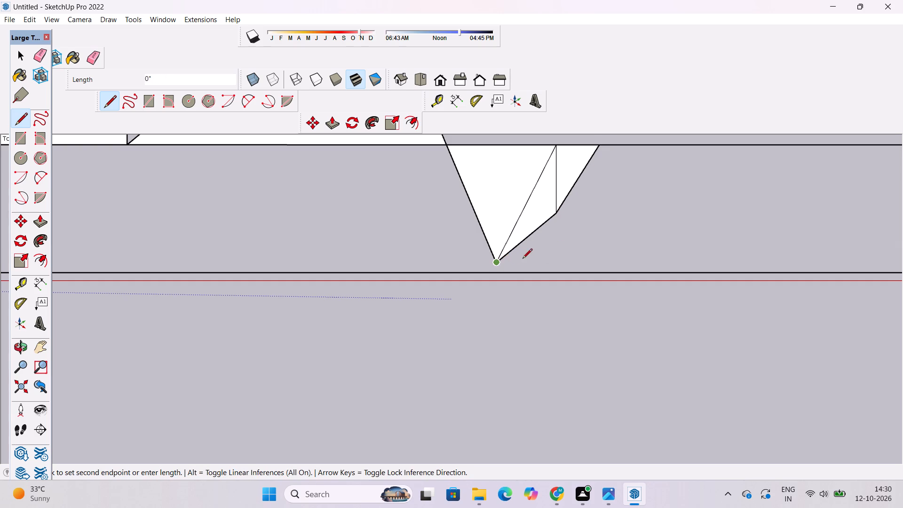
click(558, 261)
click(555, 214)
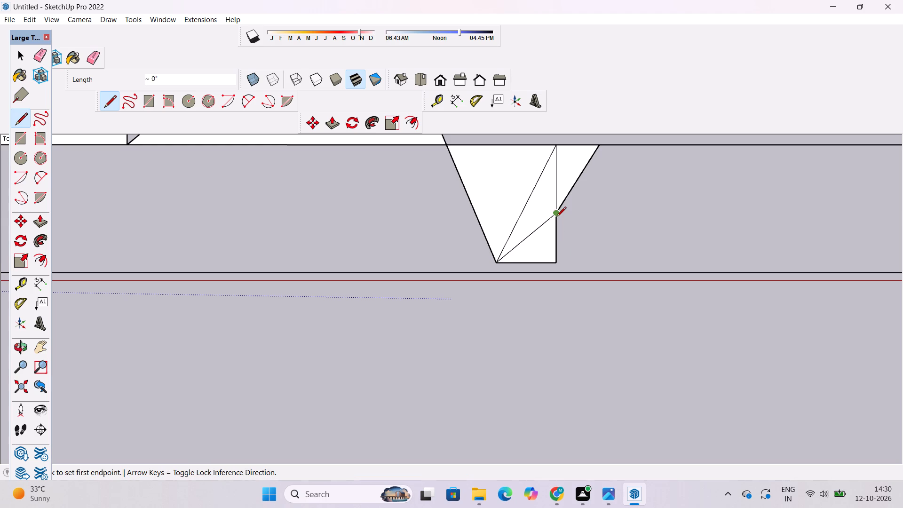
click(555, 215)
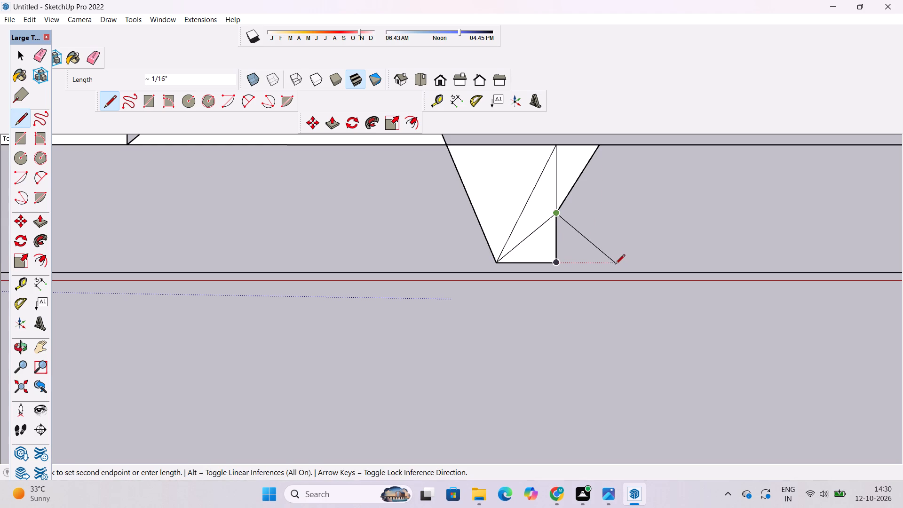
click(618, 261)
click(557, 263)
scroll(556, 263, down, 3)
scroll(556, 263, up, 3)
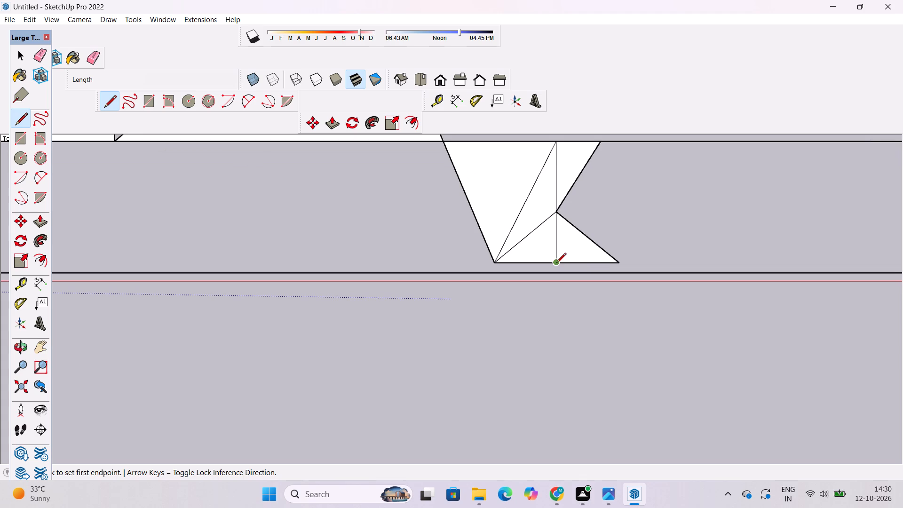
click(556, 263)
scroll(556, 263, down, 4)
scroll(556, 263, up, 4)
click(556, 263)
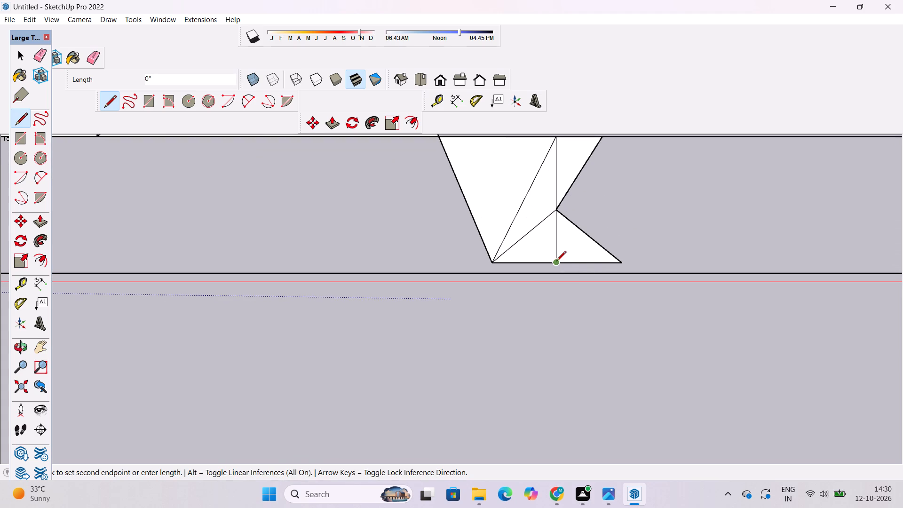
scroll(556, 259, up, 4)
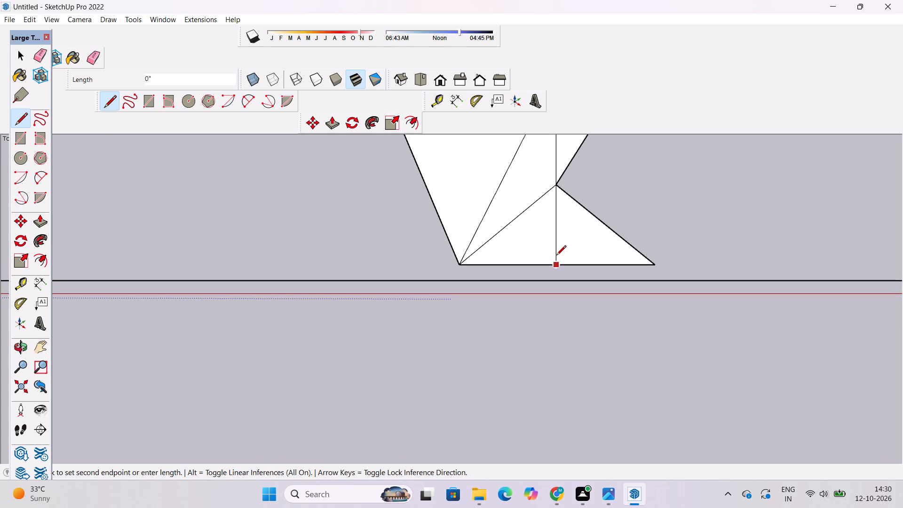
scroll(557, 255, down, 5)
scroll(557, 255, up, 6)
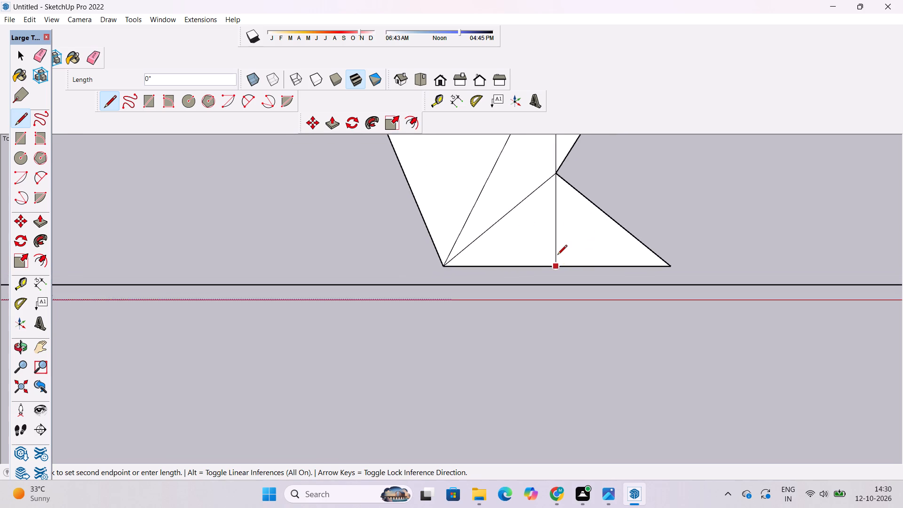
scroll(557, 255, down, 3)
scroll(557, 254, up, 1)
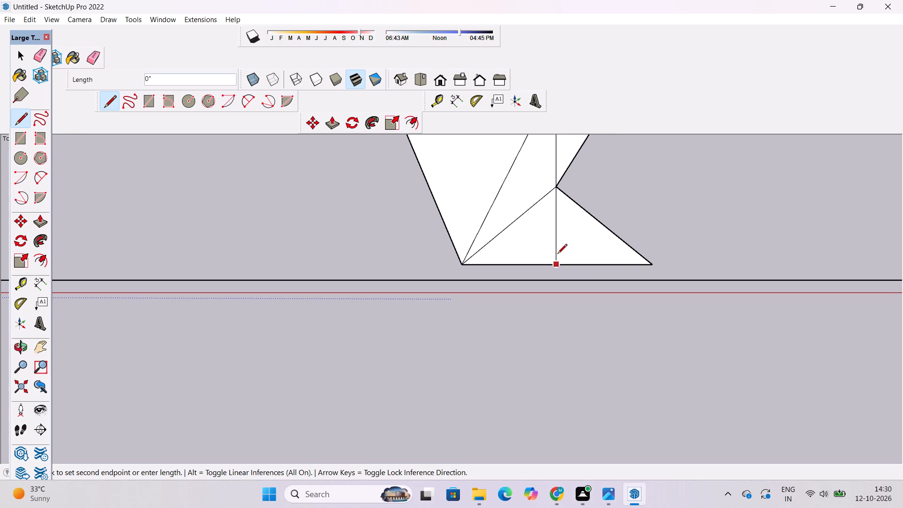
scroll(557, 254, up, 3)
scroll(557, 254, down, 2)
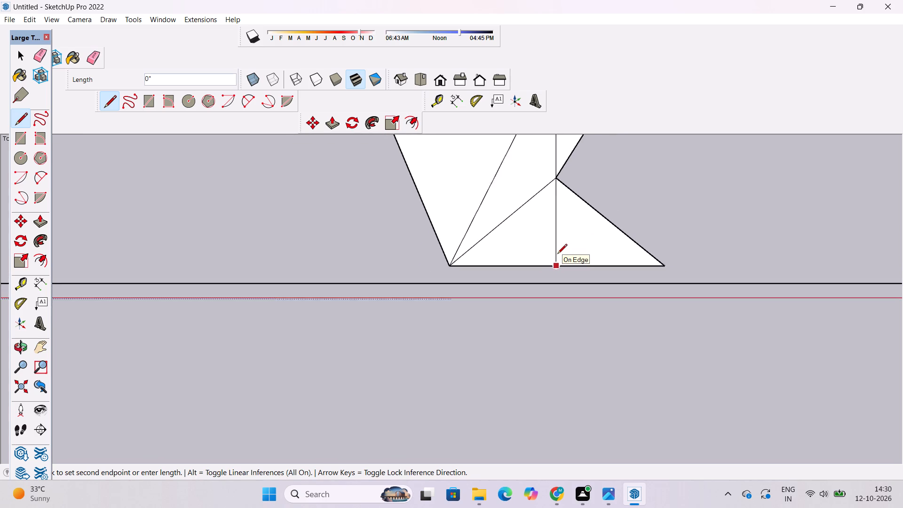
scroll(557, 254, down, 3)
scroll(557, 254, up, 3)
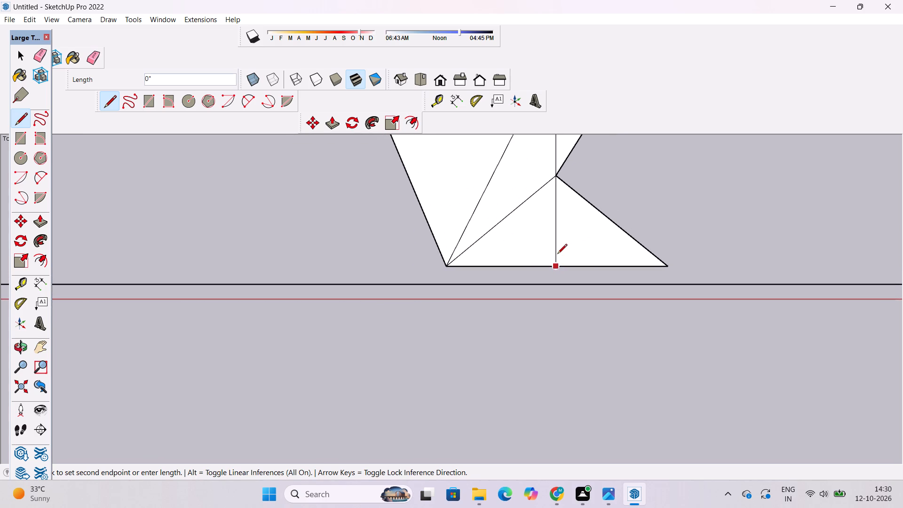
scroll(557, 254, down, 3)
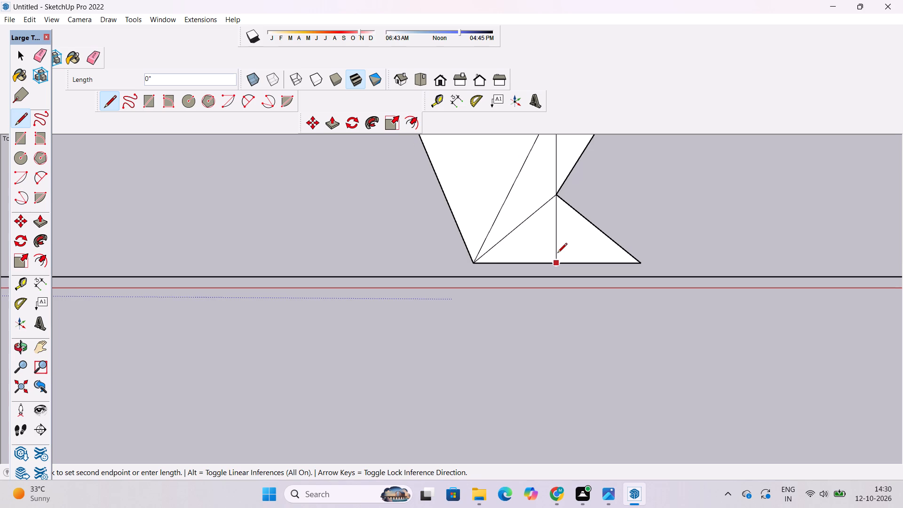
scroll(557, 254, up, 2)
Draw a line rising from the middle of the base across the sloping edge, and drop it parallel to the green axis to the base's far corner.
click(557, 254)
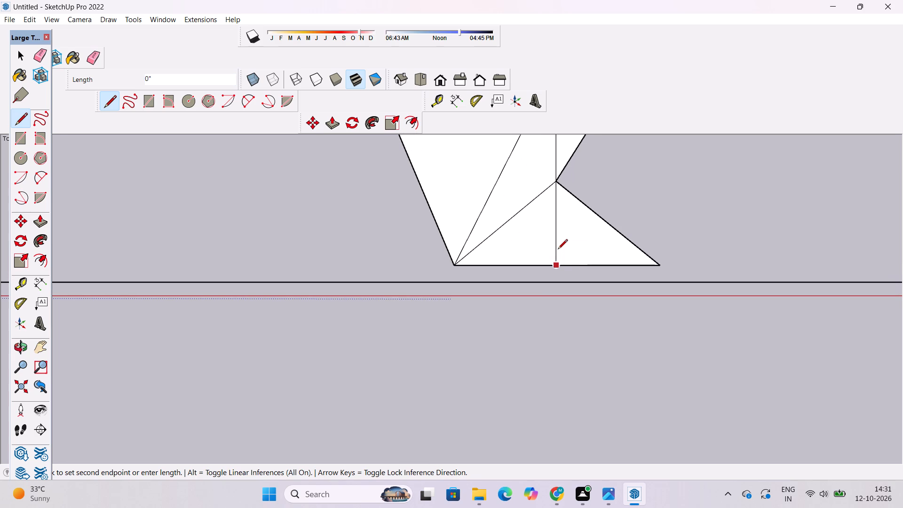
scroll(558, 250, up, 2)
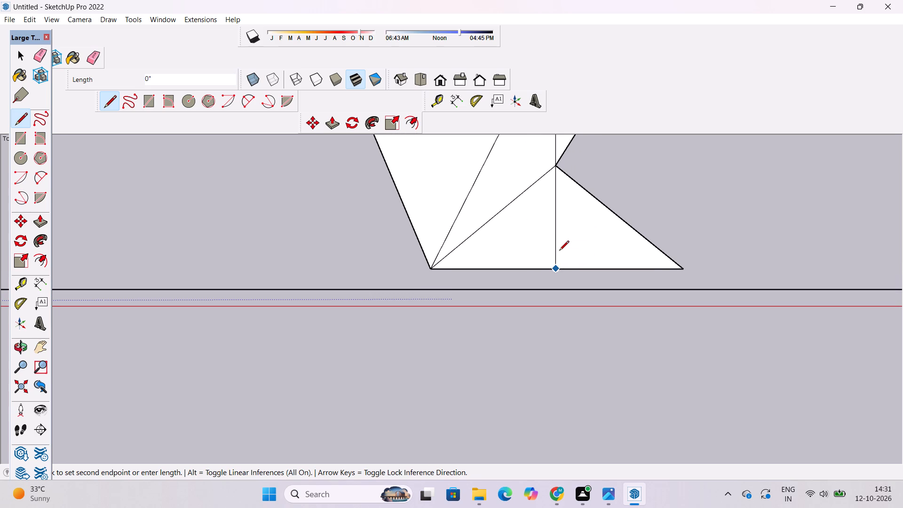
scroll(559, 251, down, 1)
scroll(559, 251, up, 1)
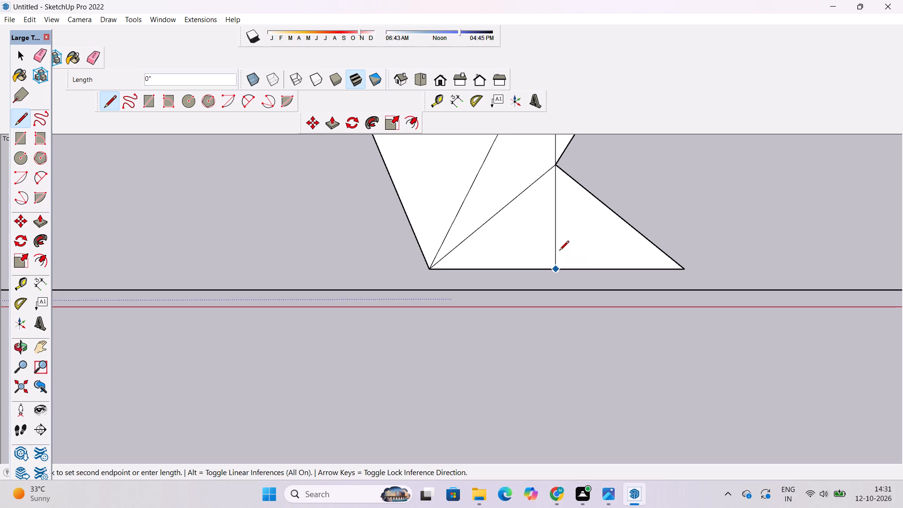
scroll(559, 251, down, 5)
scroll(559, 251, up, 4)
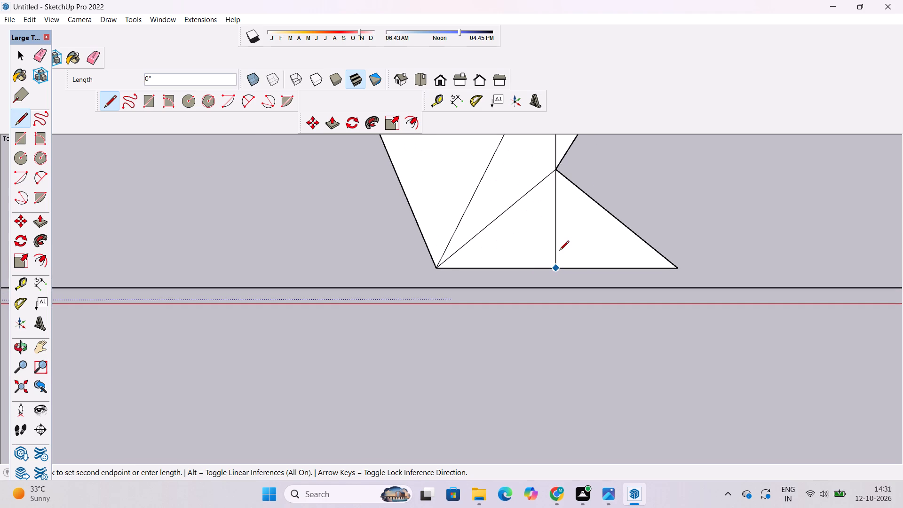
scroll(559, 251, down, 4)
scroll(560, 253, up, 4)
click(610, 220)
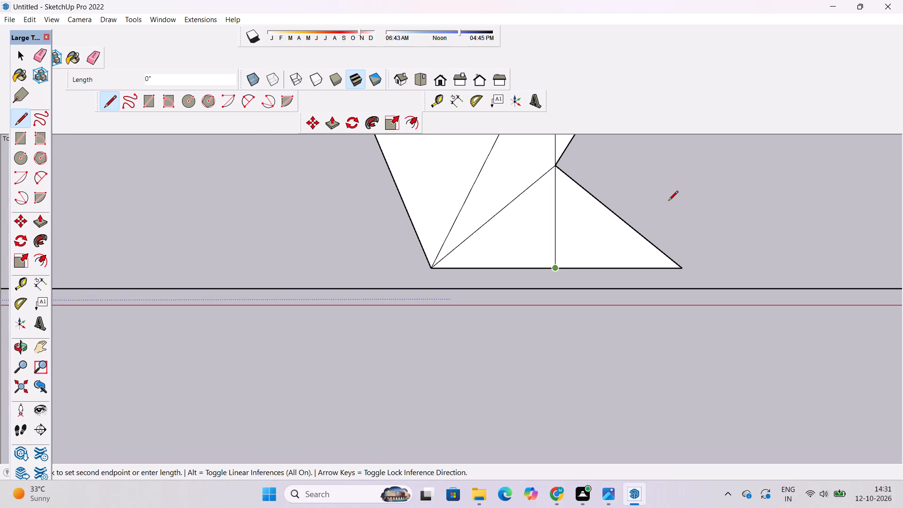
click(670, 217)
click(680, 271)
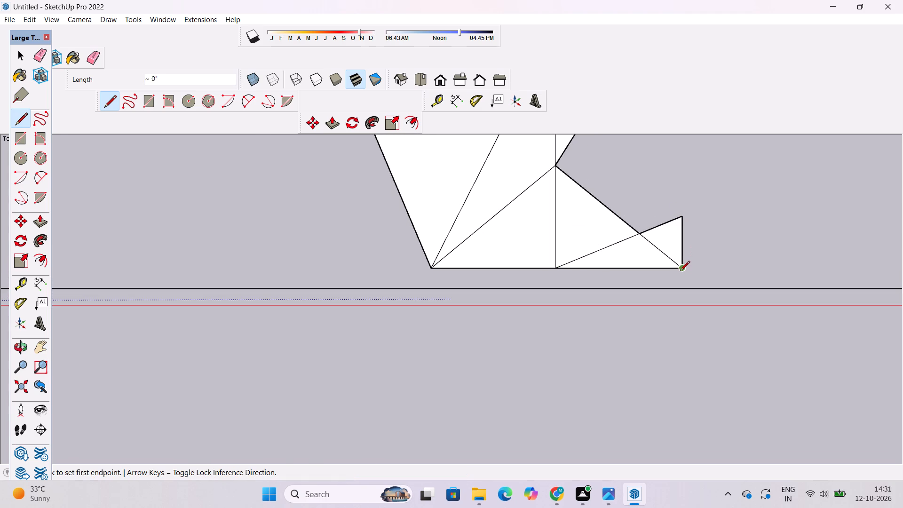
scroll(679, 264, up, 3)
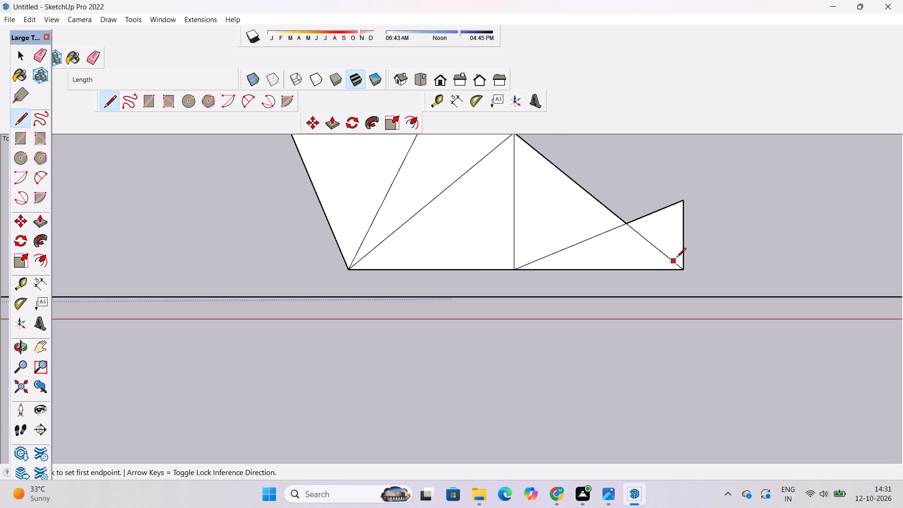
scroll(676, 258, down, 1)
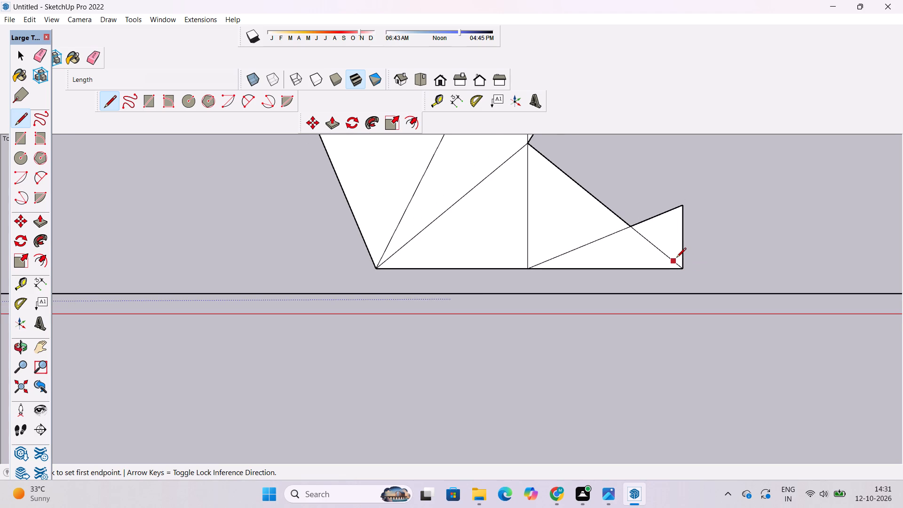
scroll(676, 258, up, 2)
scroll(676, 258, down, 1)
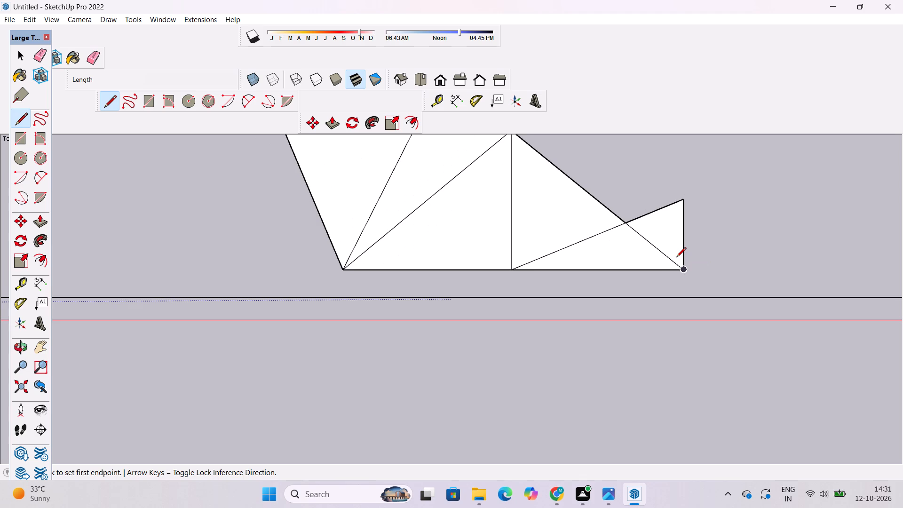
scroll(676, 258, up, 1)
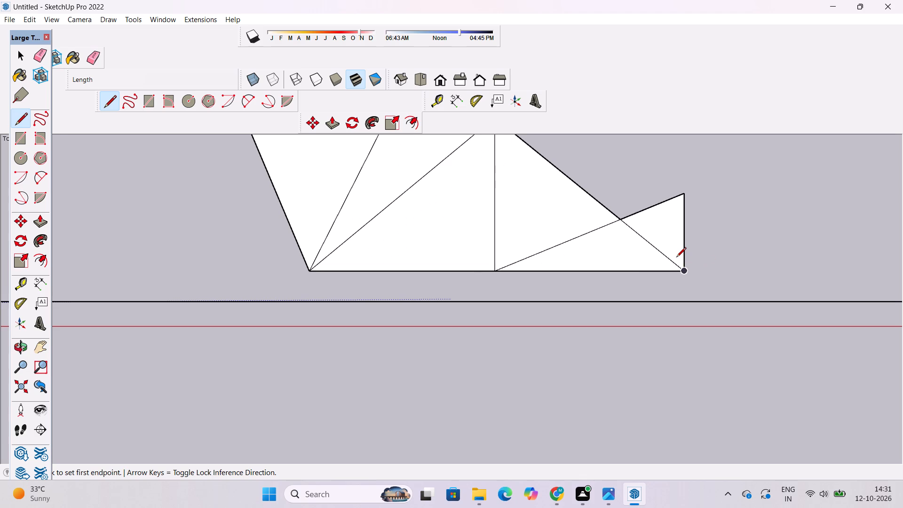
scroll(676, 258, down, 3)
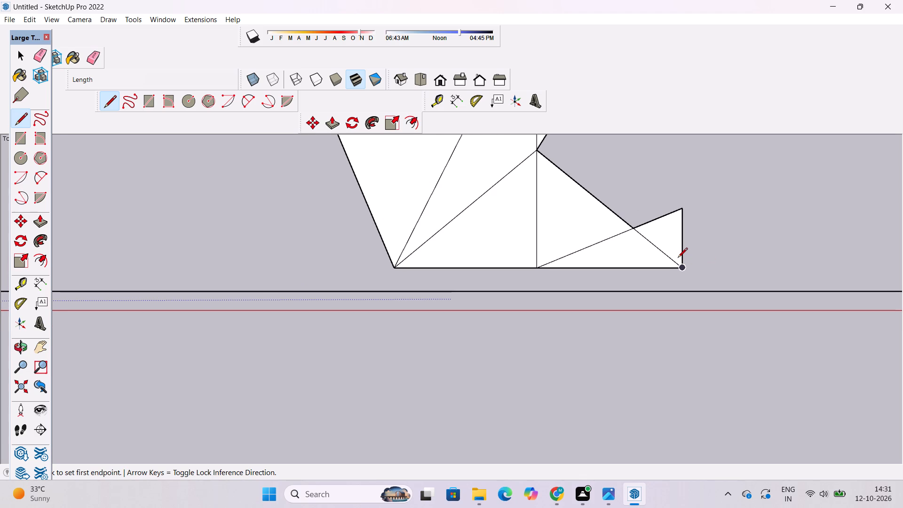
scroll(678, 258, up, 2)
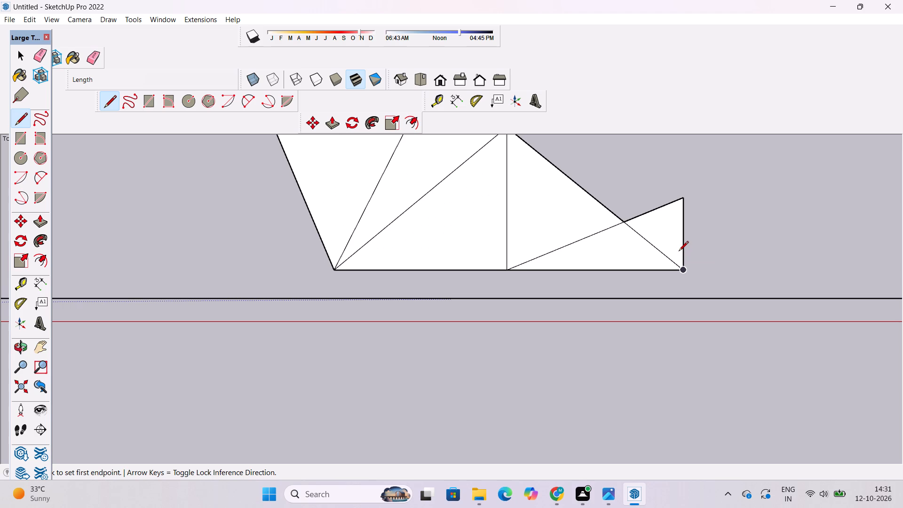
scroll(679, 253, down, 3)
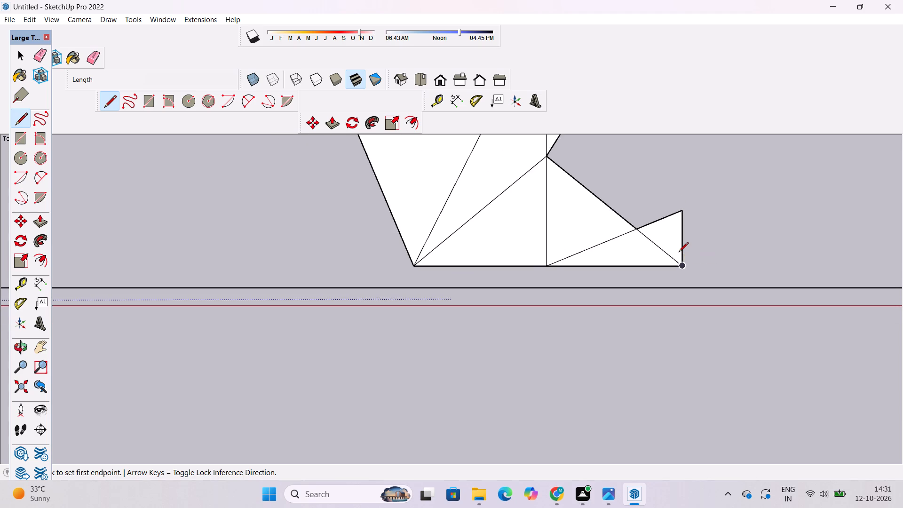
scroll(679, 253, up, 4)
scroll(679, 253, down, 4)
Draw a short line sloping upward and outward from near the bottom of the new vertical edge, and end the Line command there.
click(685, 257)
click(773, 236)
click(769, 220)
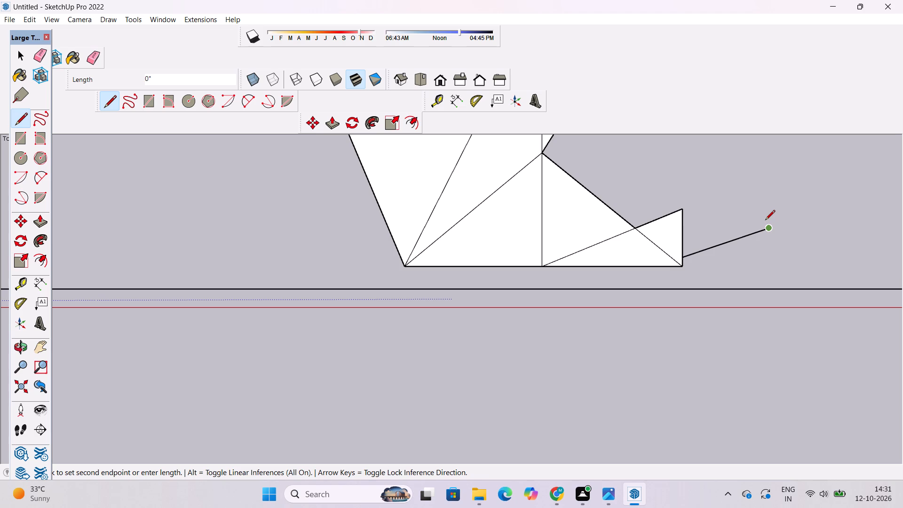
scroll(764, 221, up, 4)
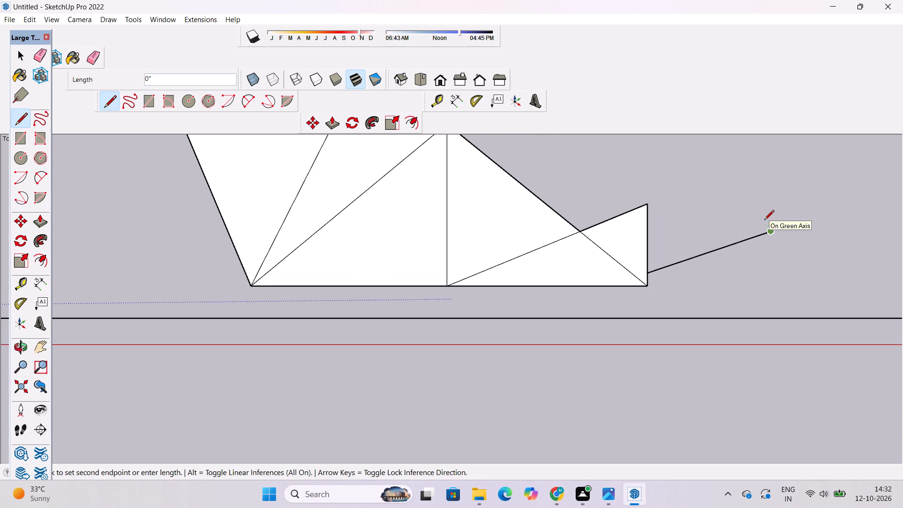
scroll(764, 221, down, 3)
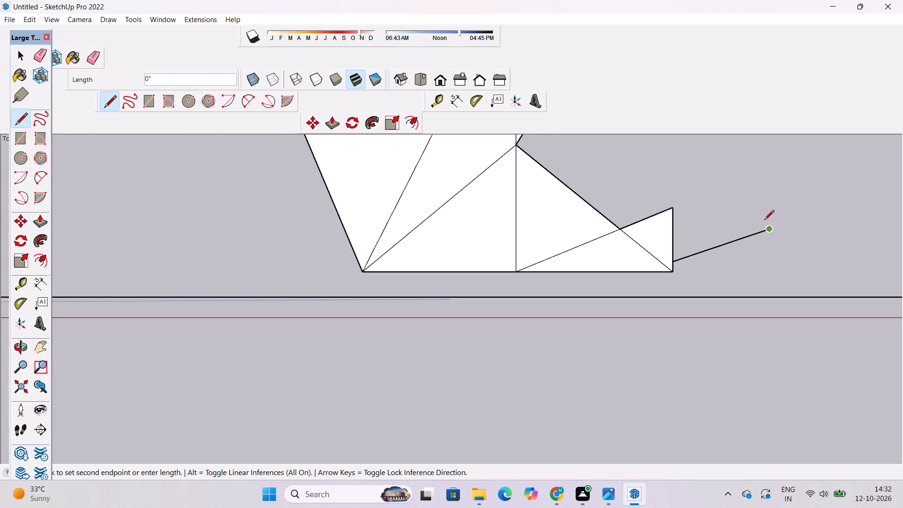
key(space)
Erase the large triangle near the origin and the adjoining outline above the upper long line, including the stretch of that line beneath them.
text(o)
scroll(608, 237, down, 12)
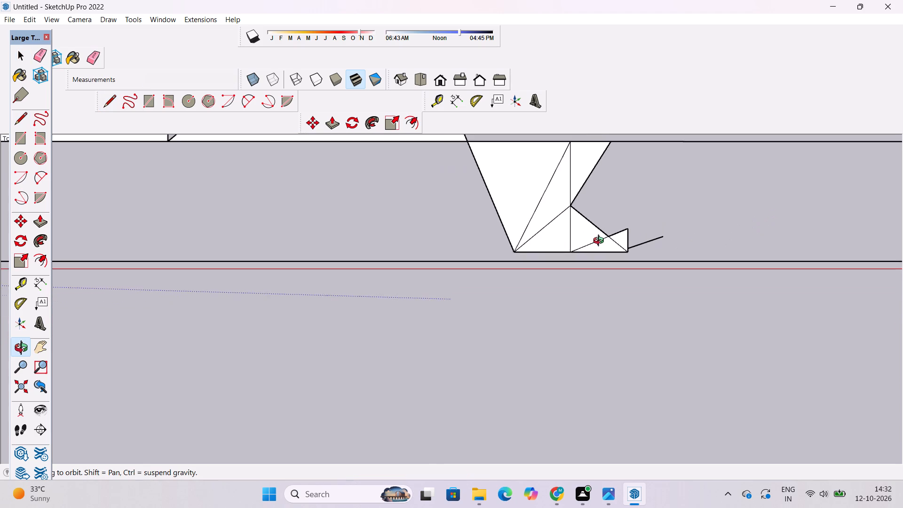
shift+drag(601, 242, 595, 265)
shift+scroll(591, 256, down, 4)
shift+drag(606, 247, 574, 263)
shift+scroll(573, 262, down, 8)
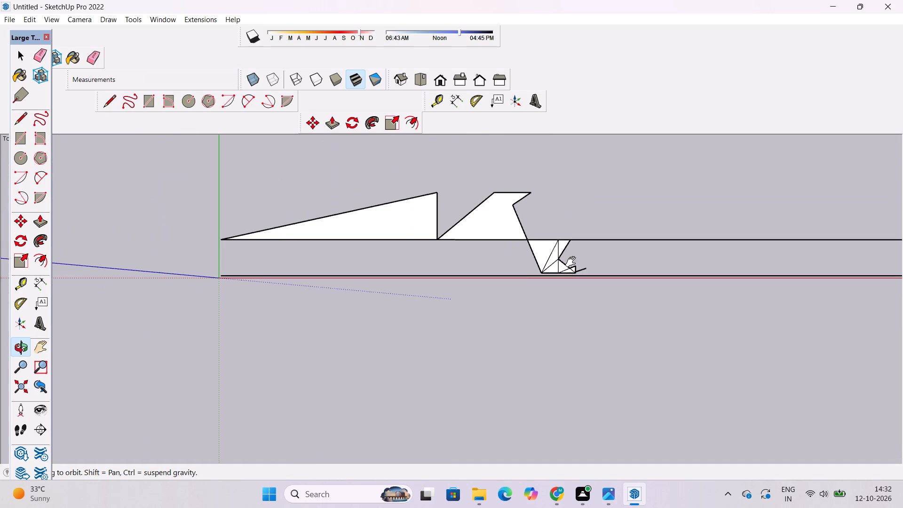
scroll(540, 256, up, 4)
shift+click(539, 256)
shift+scroll(539, 257, down, 5)
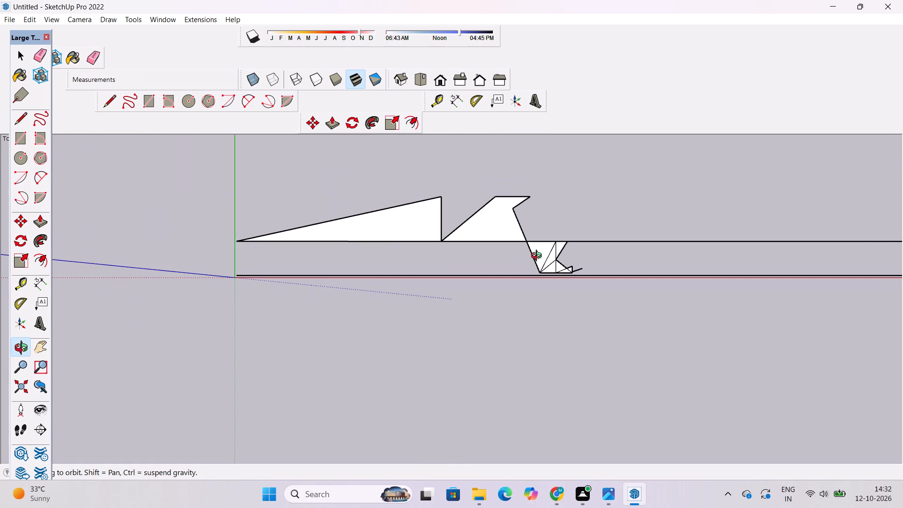
key(e)
drag(516, 167, 523, 242)
drag(477, 189, 485, 227)
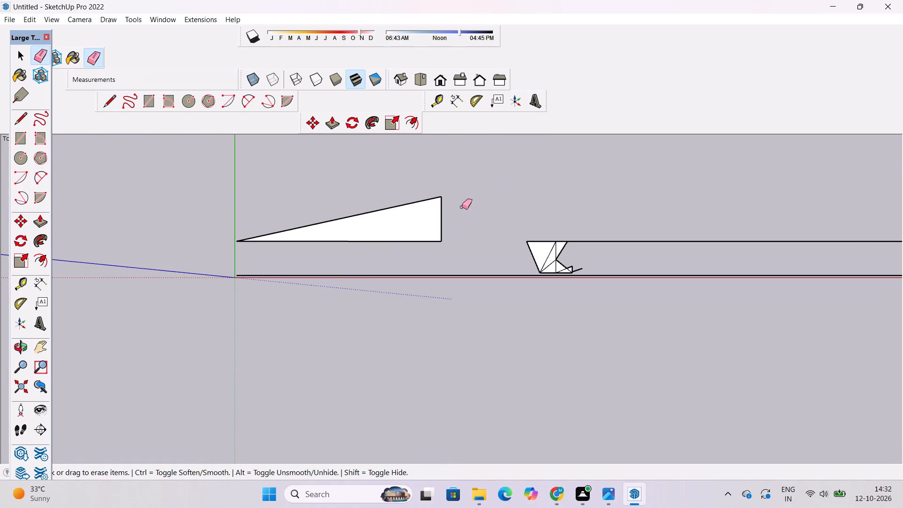
drag(444, 192, 439, 226)
drag(428, 179, 429, 227)
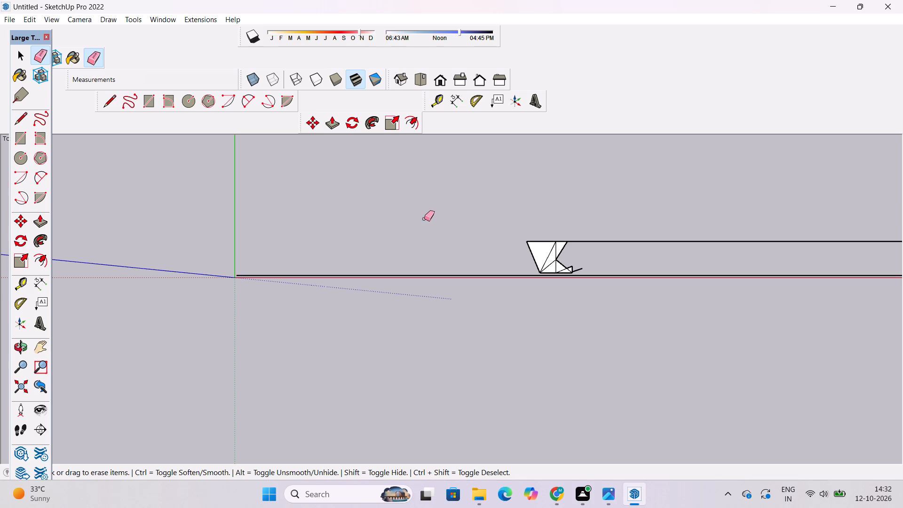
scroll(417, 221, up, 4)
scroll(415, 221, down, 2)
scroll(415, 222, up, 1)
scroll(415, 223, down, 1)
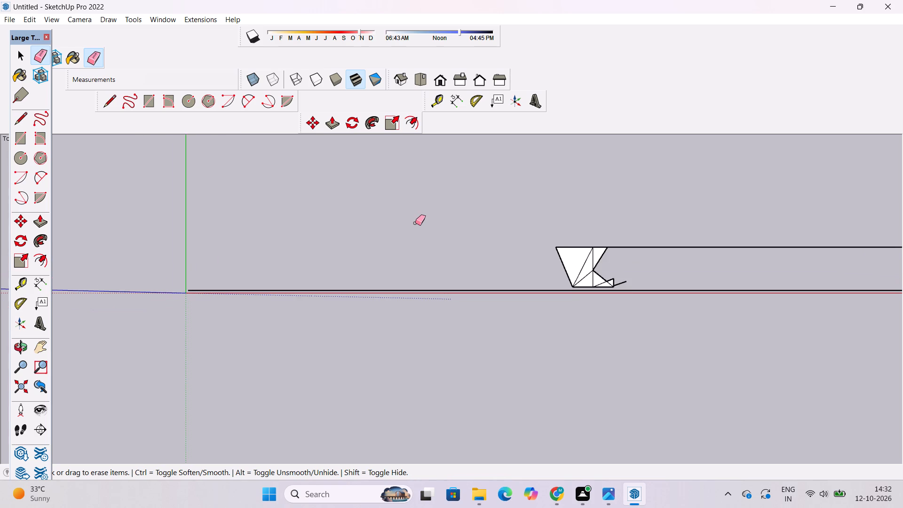
Erase the upper triangles of the remaining cluster, including their outer sloping edge and the stretch of the upper long line above them.
scroll(415, 223, up, 1)
scroll(415, 223, down, 3)
drag(586, 202, 554, 252)
drag(551, 232, 539, 254)
scroll(501, 253, up, 2)
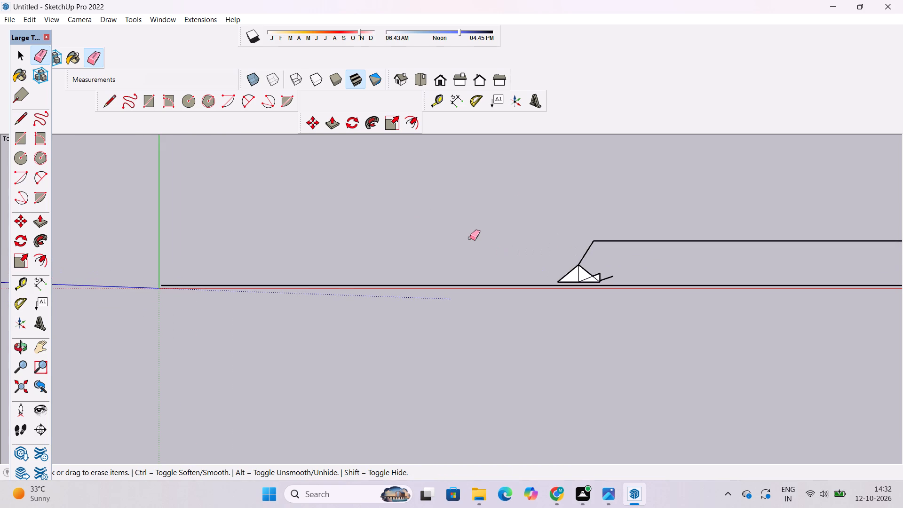
Erase the small triangles and the short outward-sloping line beneath the upper sloping line, including their shared base.
scroll(469, 236, down, 2)
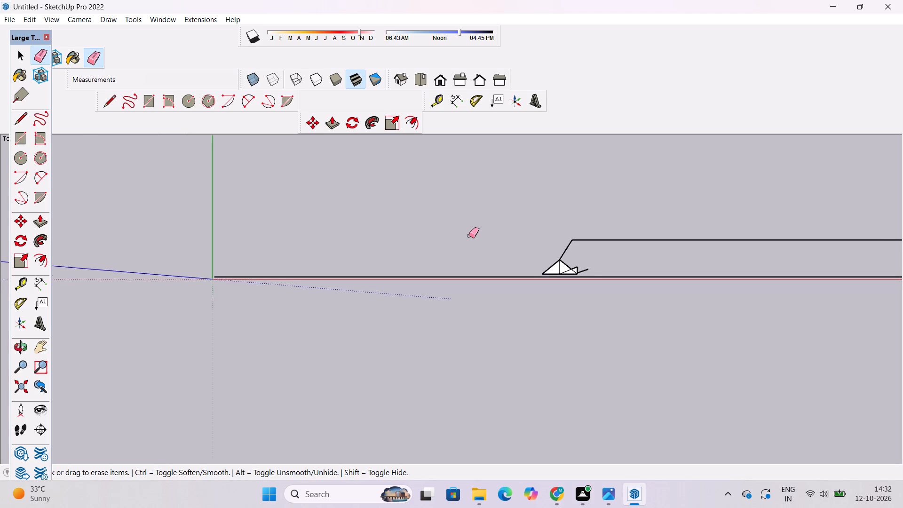
scroll(469, 236, down, 8)
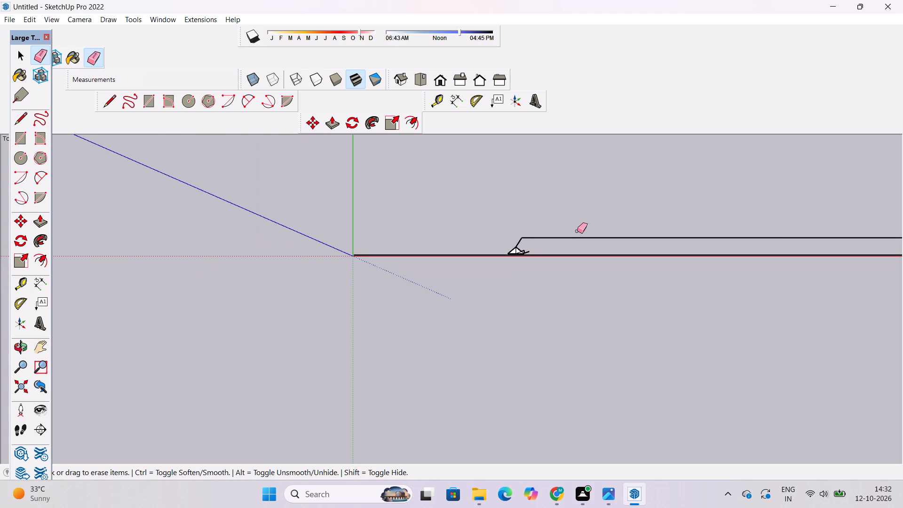
scroll(511, 262, up, 14)
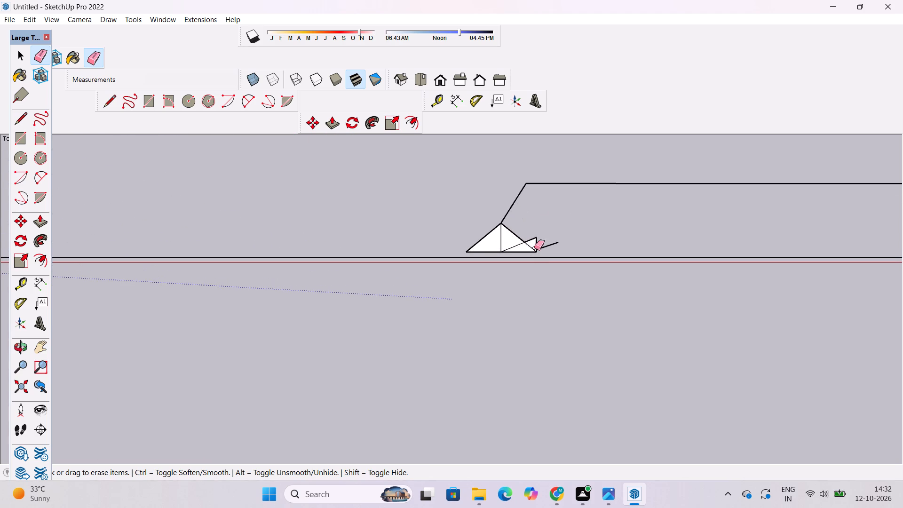
drag(533, 222, 530, 246)
scroll(545, 246, up, 8)
drag(557, 234, 524, 254)
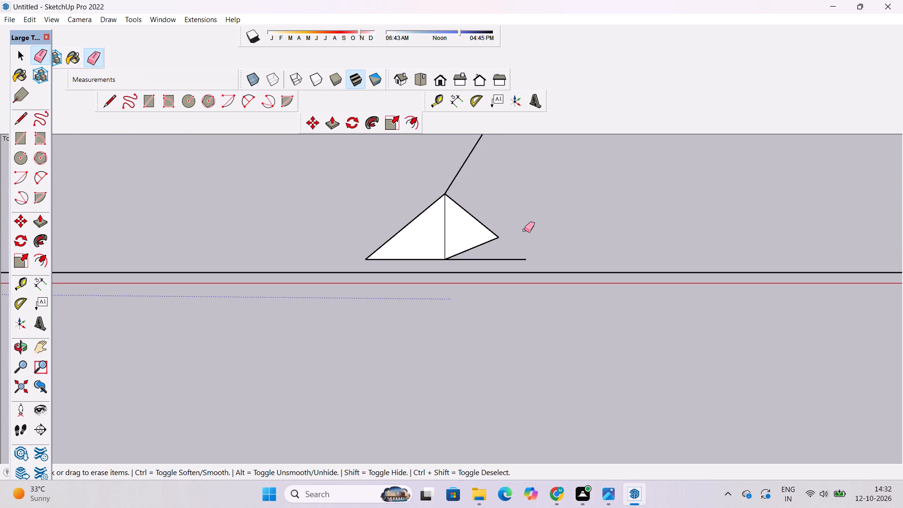
drag(525, 230, 518, 259)
drag(428, 184, 448, 230)
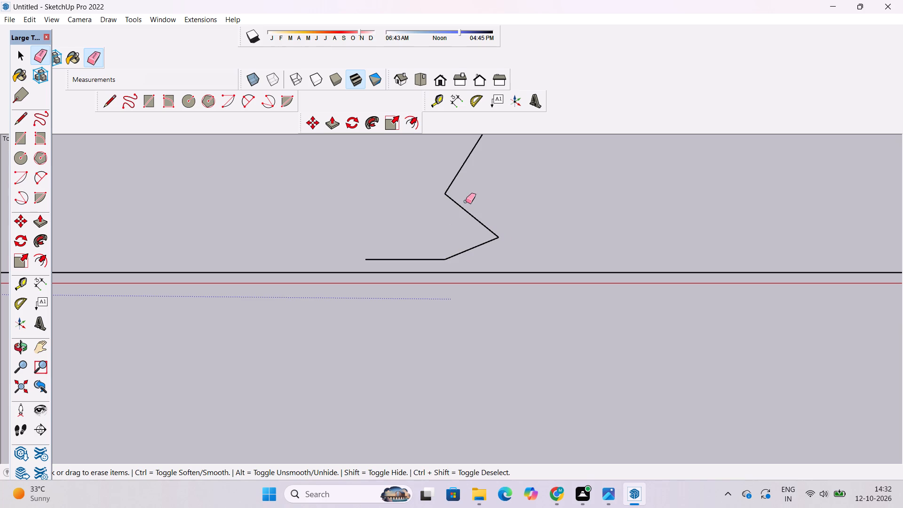
drag(466, 201, 438, 260)
Erase the leftover sloping line together with the upper long line it joins, keeping the long line beside the red axis.
scroll(445, 298, down, 8)
scroll(445, 209, up, 3)
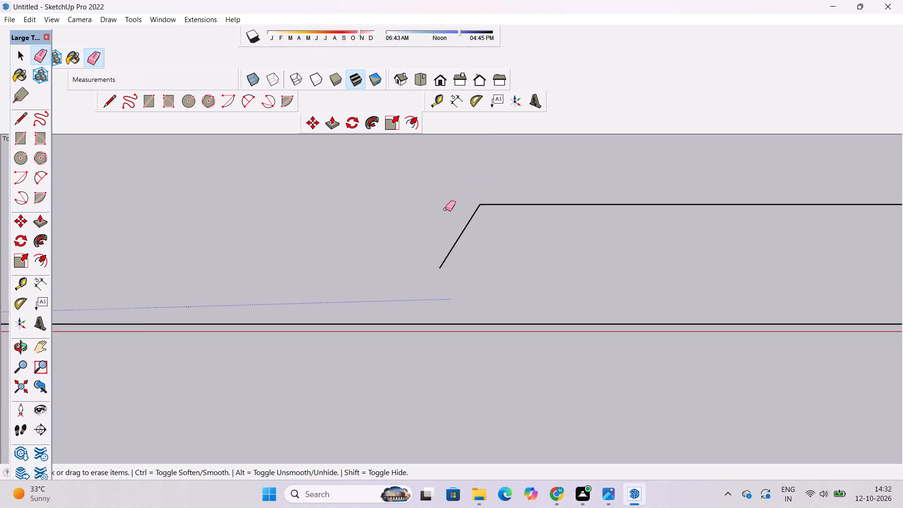
scroll(445, 209, up, 3)
drag(520, 182, 462, 224)
scroll(455, 219, up, 5)
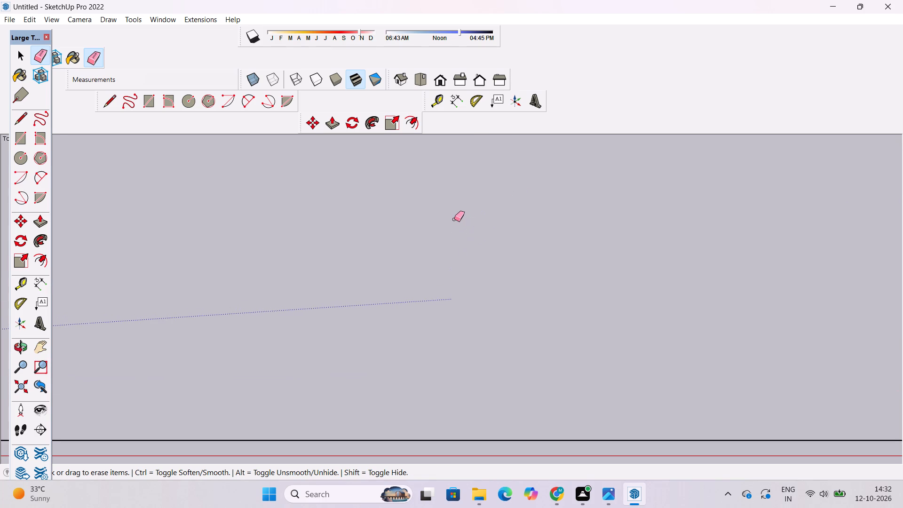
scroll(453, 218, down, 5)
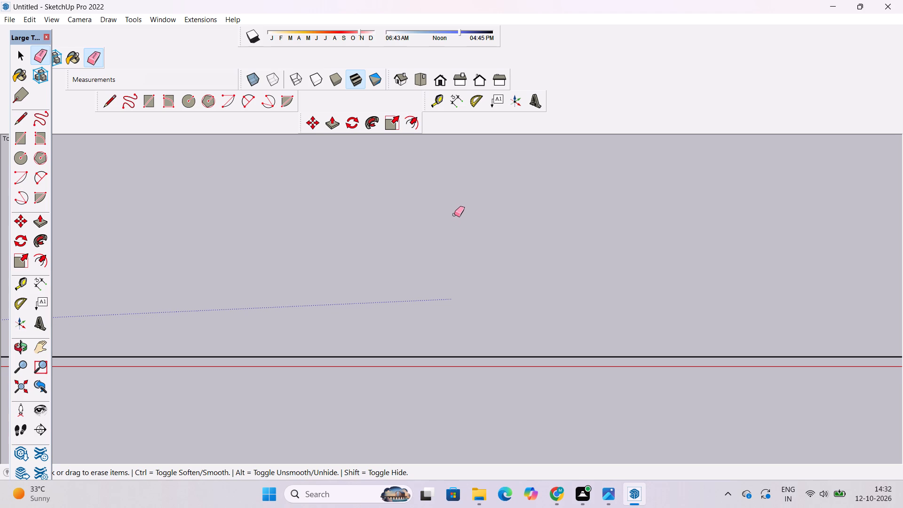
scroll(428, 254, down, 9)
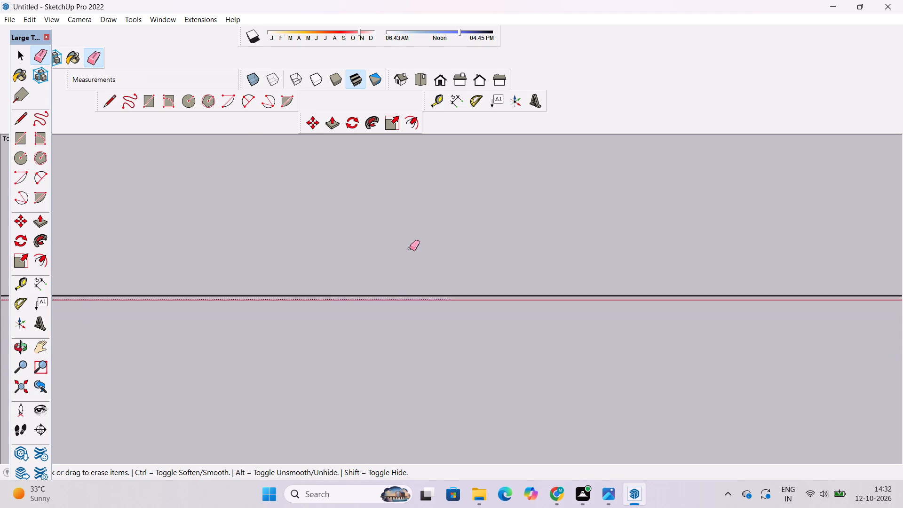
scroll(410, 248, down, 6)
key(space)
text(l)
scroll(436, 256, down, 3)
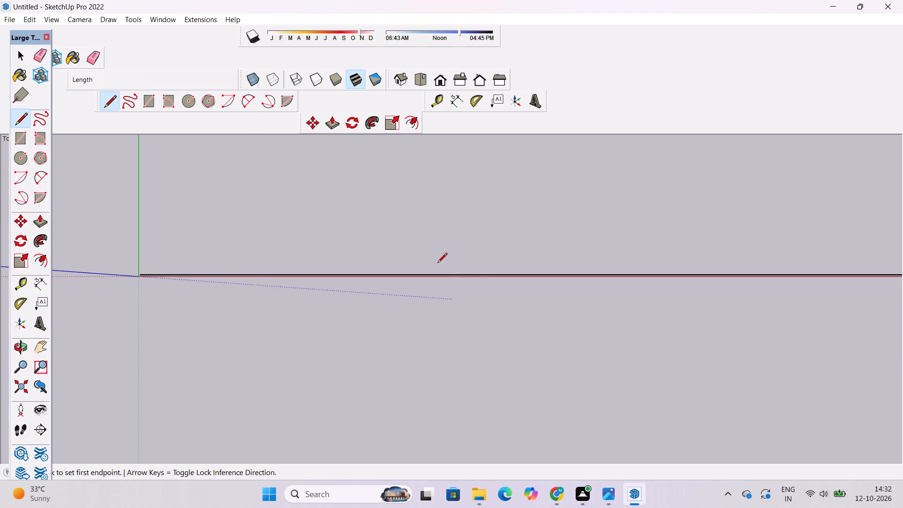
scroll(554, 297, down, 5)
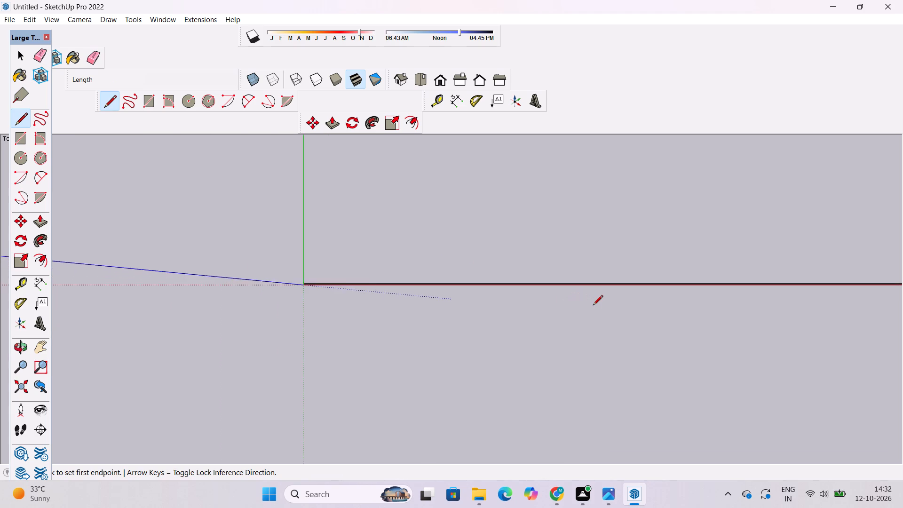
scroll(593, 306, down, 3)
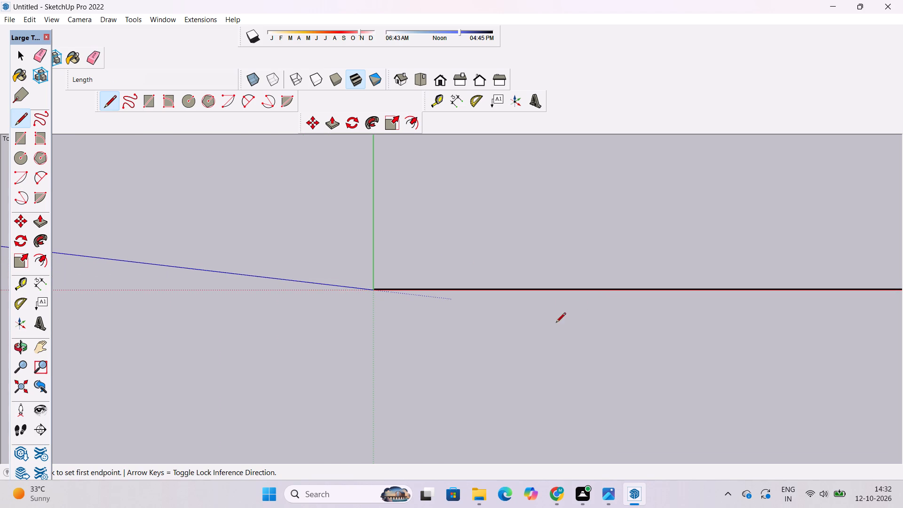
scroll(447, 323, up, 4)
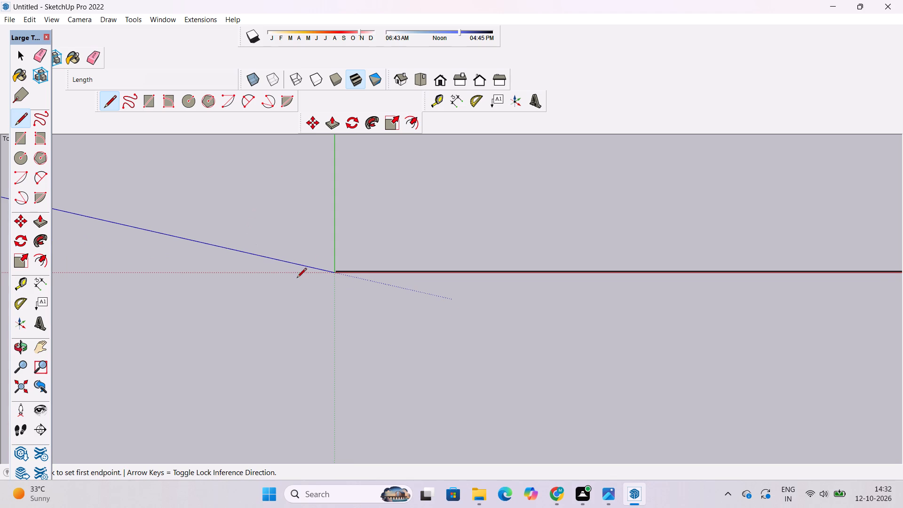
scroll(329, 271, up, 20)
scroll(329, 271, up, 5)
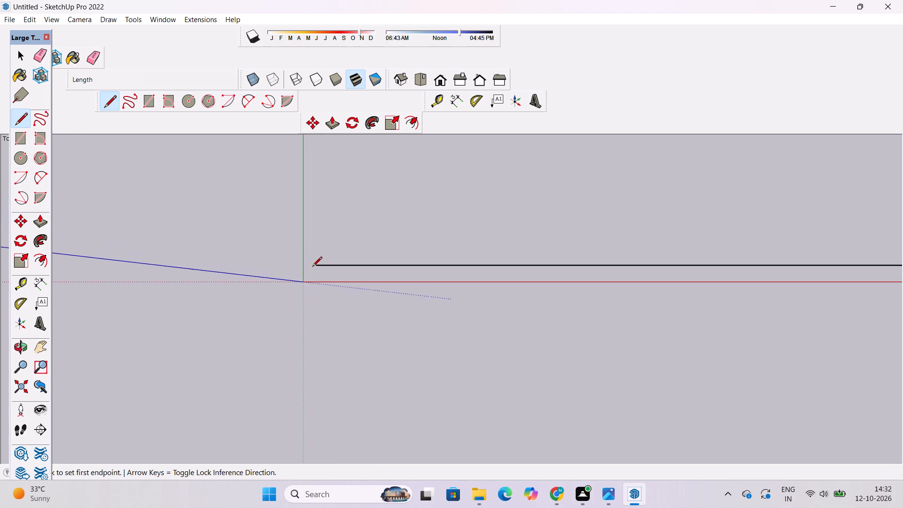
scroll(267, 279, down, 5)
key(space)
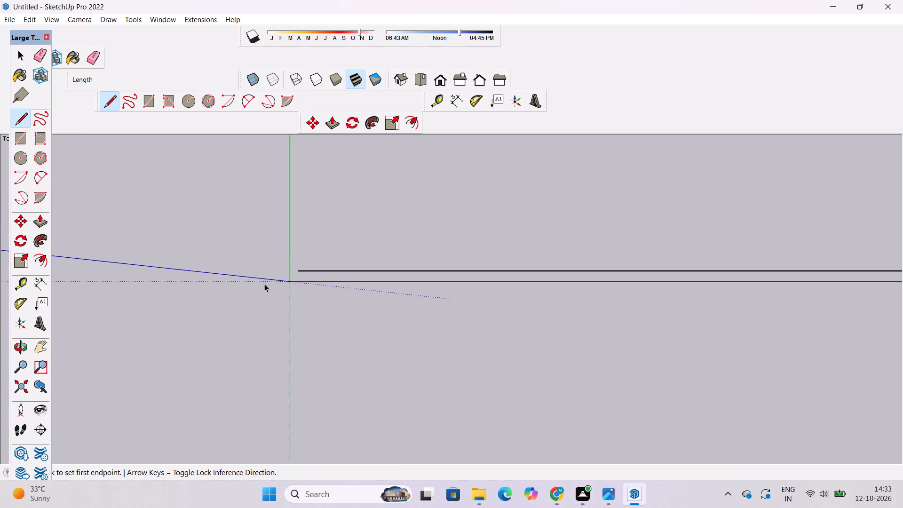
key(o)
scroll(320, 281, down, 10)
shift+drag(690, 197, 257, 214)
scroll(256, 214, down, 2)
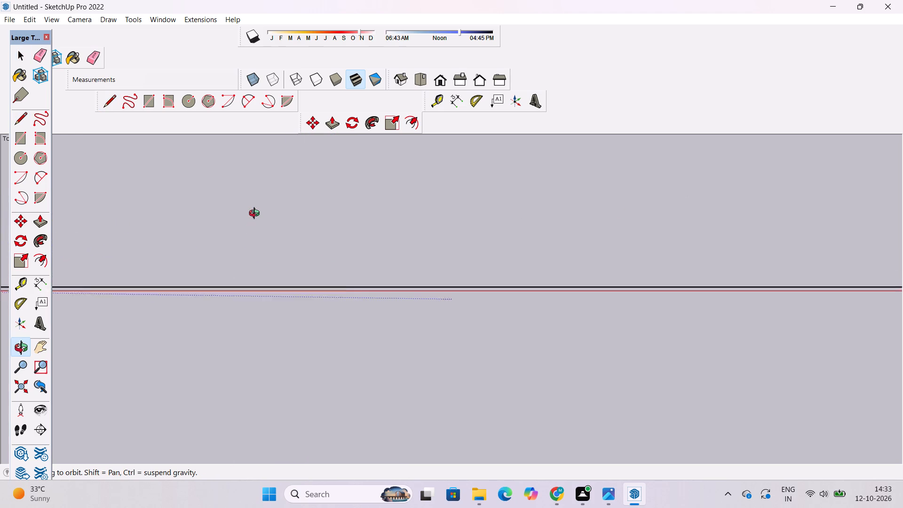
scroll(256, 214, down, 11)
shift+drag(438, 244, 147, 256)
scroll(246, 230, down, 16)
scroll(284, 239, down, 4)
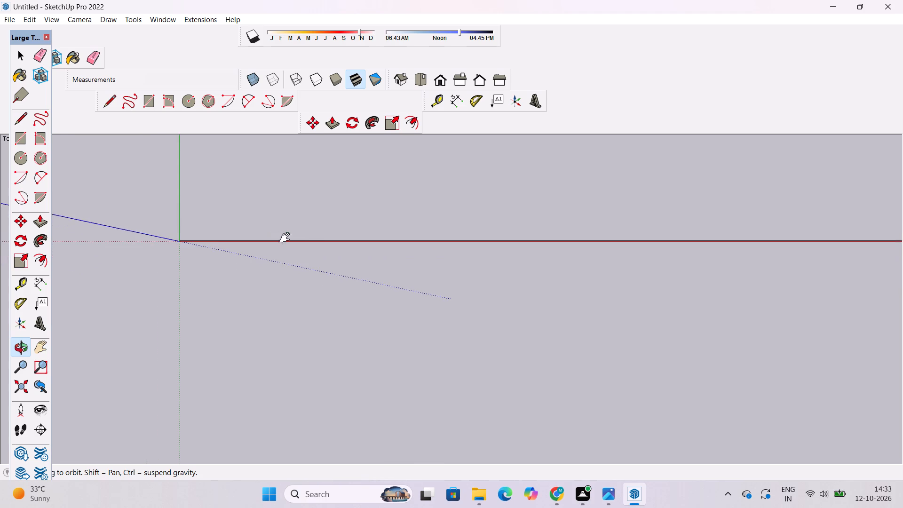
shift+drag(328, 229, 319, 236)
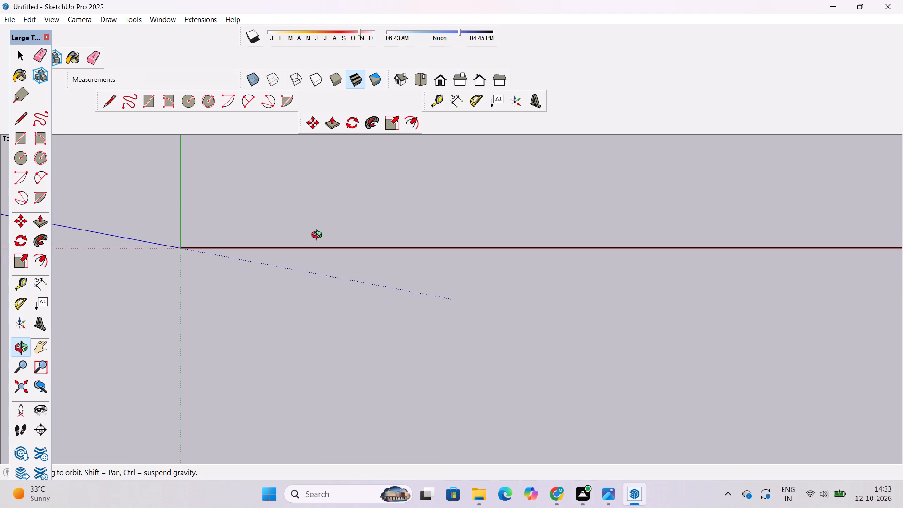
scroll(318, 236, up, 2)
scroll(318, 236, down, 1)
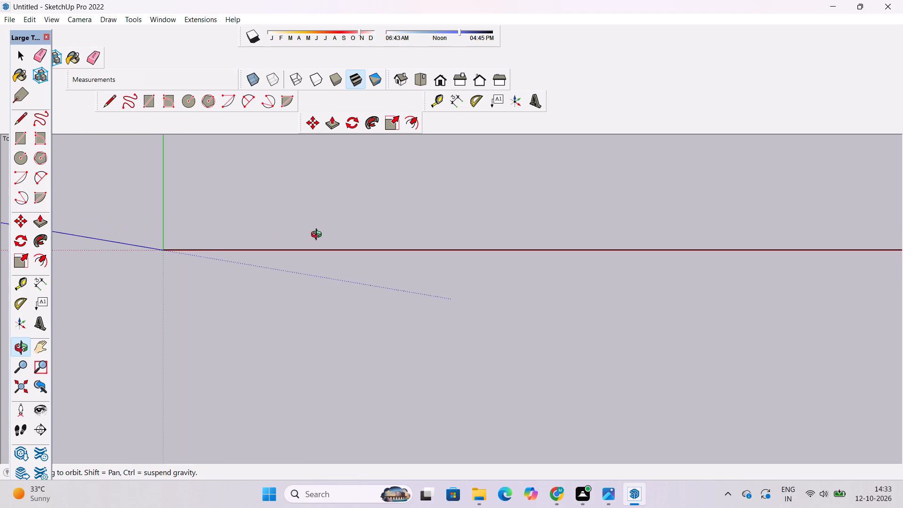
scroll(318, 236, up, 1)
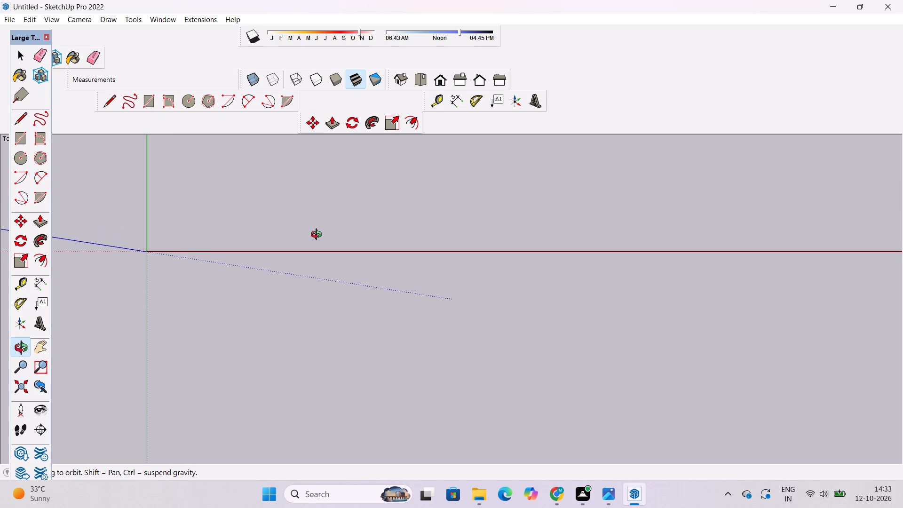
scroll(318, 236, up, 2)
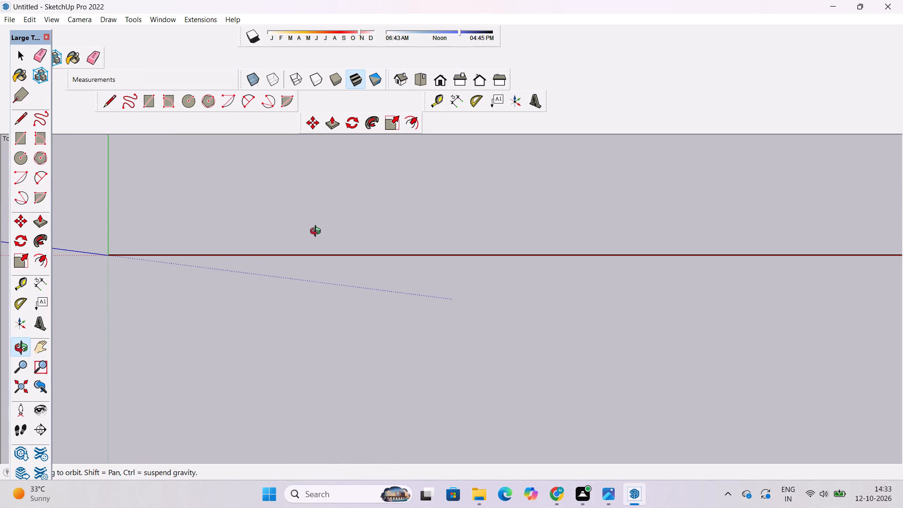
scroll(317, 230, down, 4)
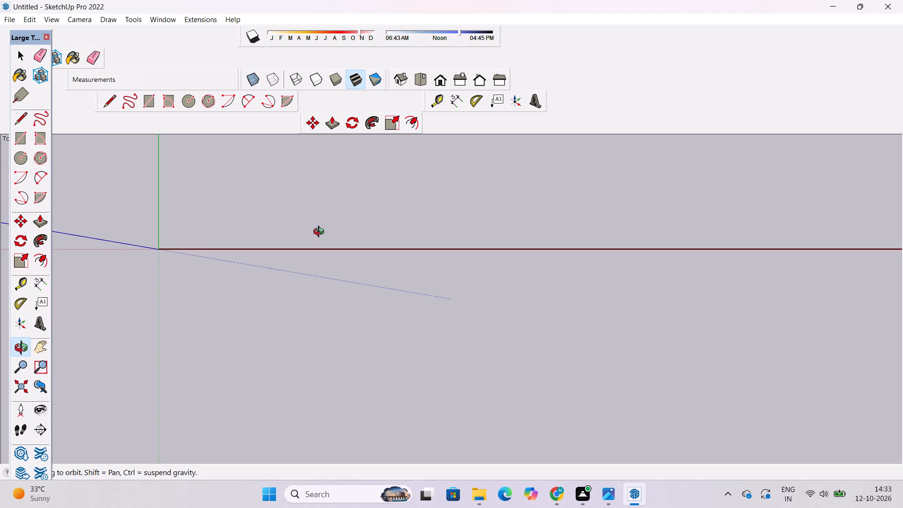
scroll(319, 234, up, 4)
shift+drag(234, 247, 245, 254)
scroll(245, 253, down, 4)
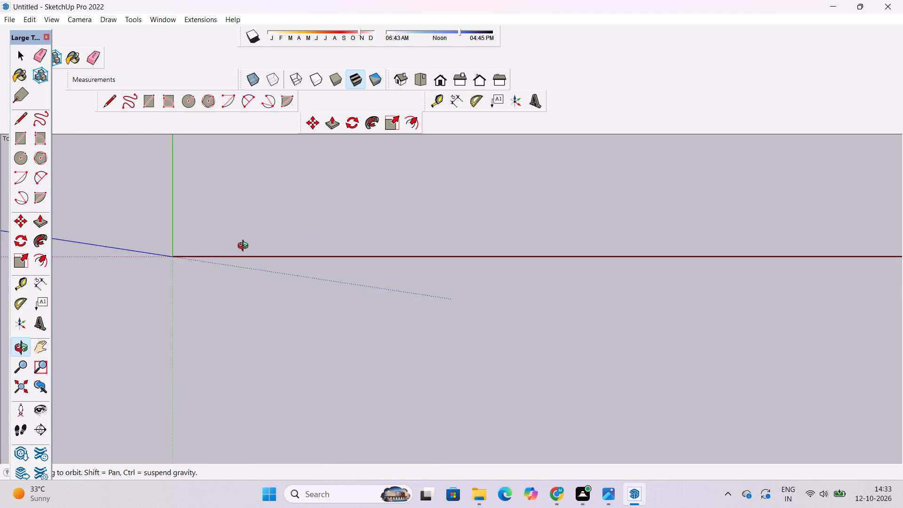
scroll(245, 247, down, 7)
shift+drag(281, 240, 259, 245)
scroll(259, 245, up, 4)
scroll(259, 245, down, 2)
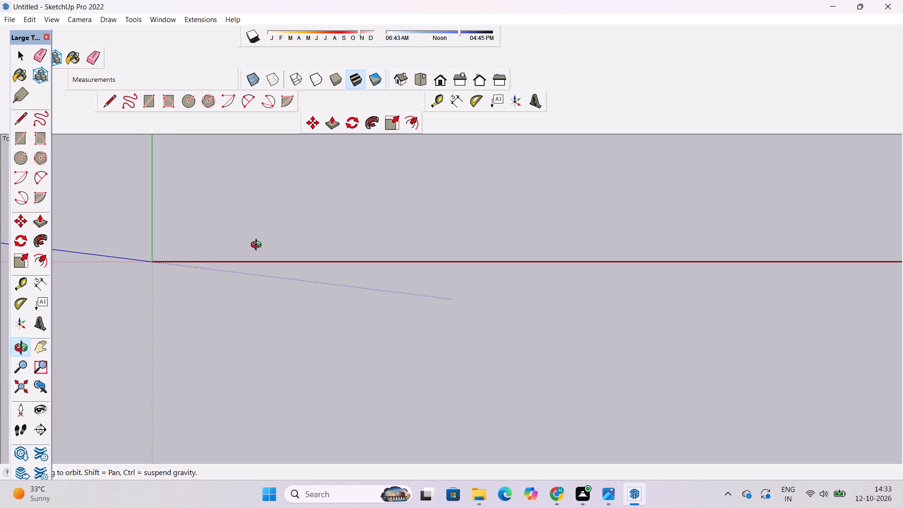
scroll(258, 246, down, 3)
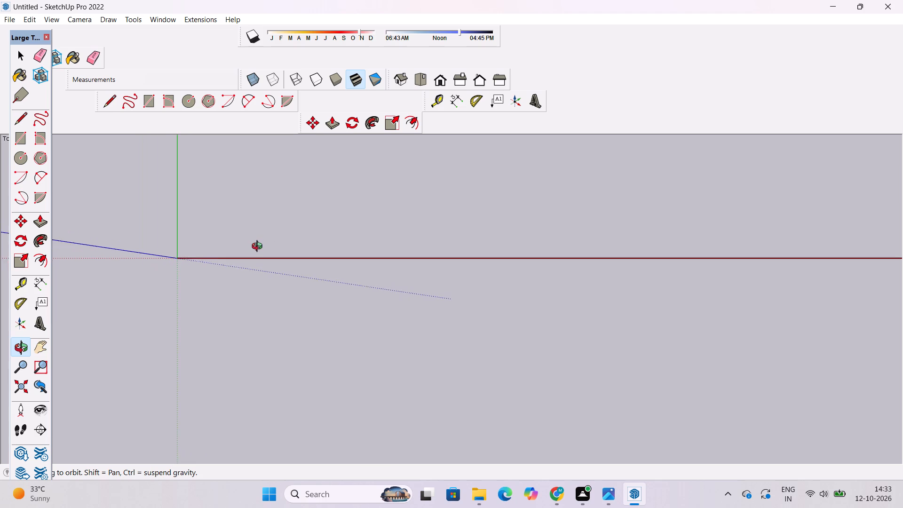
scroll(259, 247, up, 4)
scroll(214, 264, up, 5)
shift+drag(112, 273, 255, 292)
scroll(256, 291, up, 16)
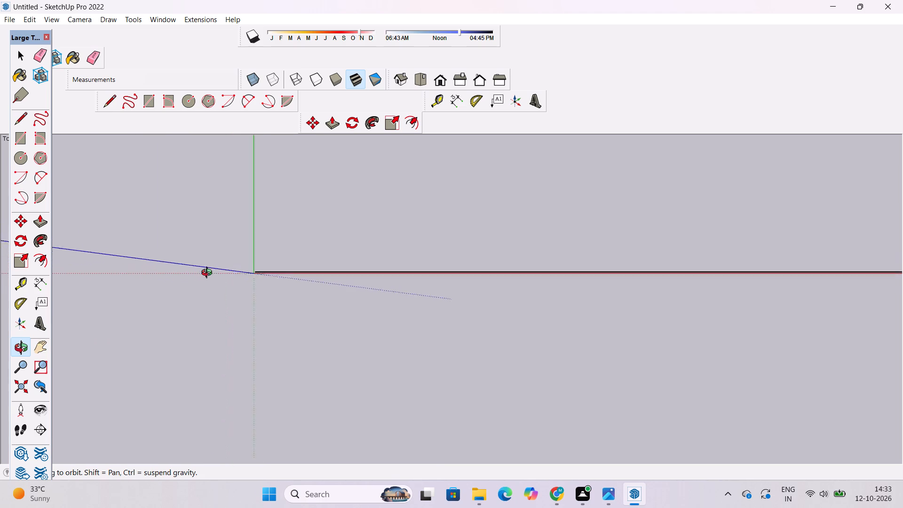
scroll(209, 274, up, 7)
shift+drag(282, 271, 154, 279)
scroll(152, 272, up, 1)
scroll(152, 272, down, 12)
Draw a 45' line parallel to the green axis from the far end of the long line beside the red axis.
shift+drag(433, 294, 218, 278)
scroll(215, 272, down, 5)
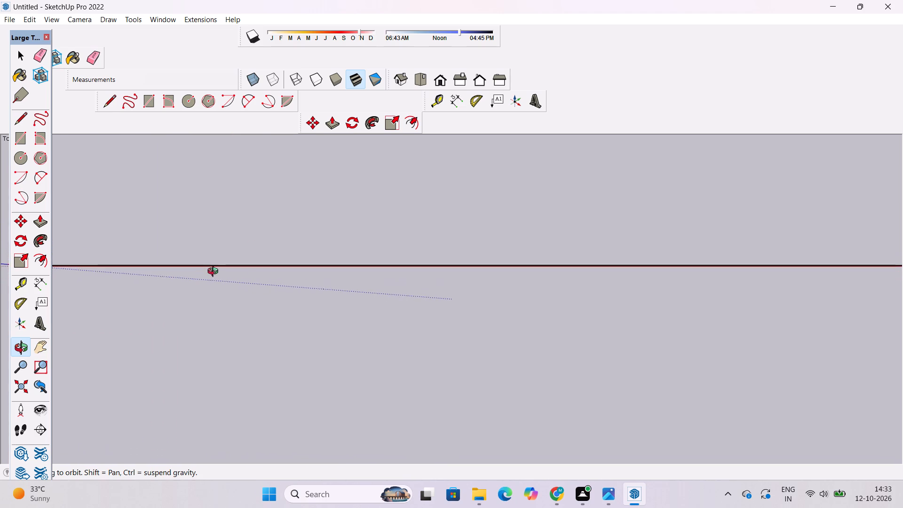
scroll(215, 272, down, 2)
shift+drag(612, 333, 336, 300)
scroll(334, 280, down, 13)
shift+drag(791, 276, 386, 290)
scroll(385, 290, down, 9)
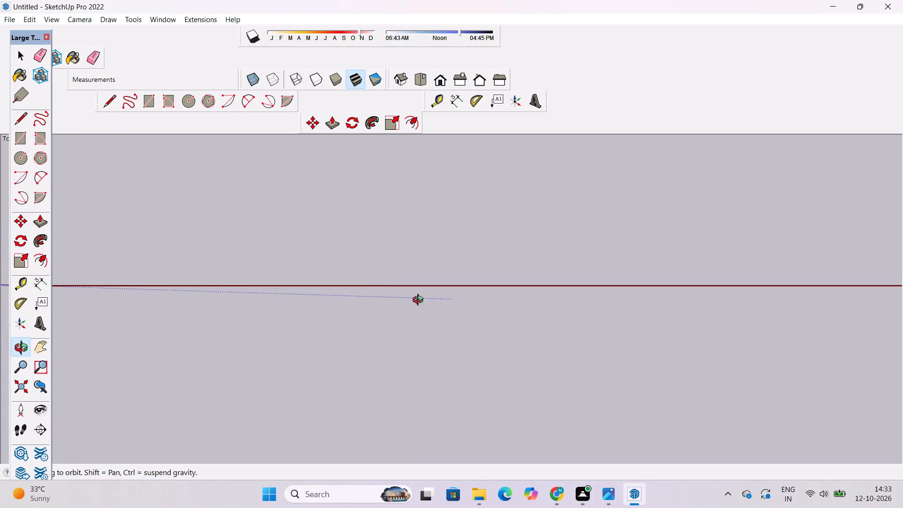
scroll(420, 301, down, 20)
scroll(420, 301, down, 5)
shift+drag(489, 317, 167, 263)
shift+drag(447, 263, 277, 266)
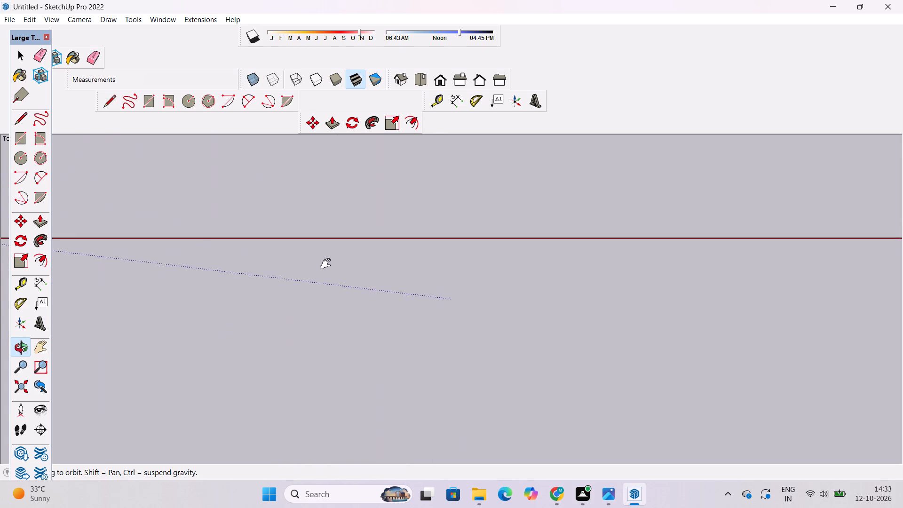
scroll(328, 264, down, 13)
shift+drag(676, 281, 451, 289)
shift+drag(370, 253, 412, 267)
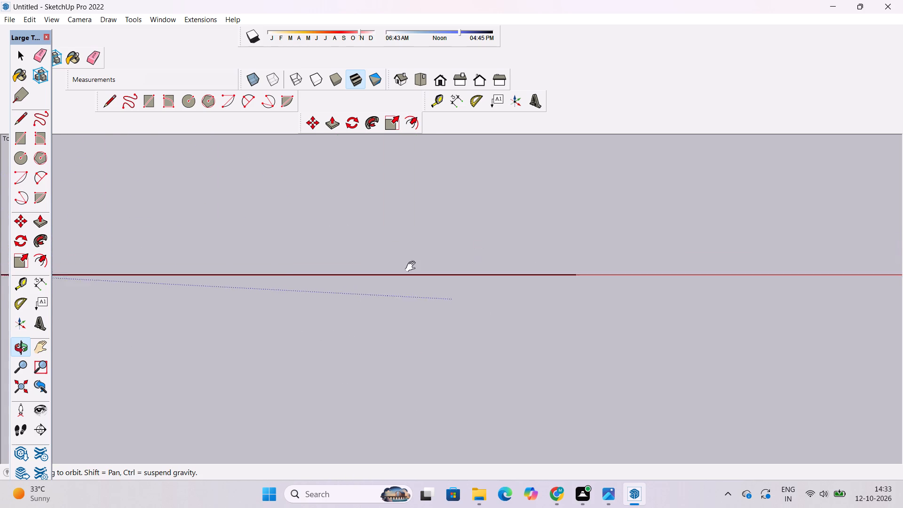
shift+drag(412, 267, 441, 276)
scroll(408, 289, up, 3)
shift+drag(376, 286, 391, 296)
key(l)
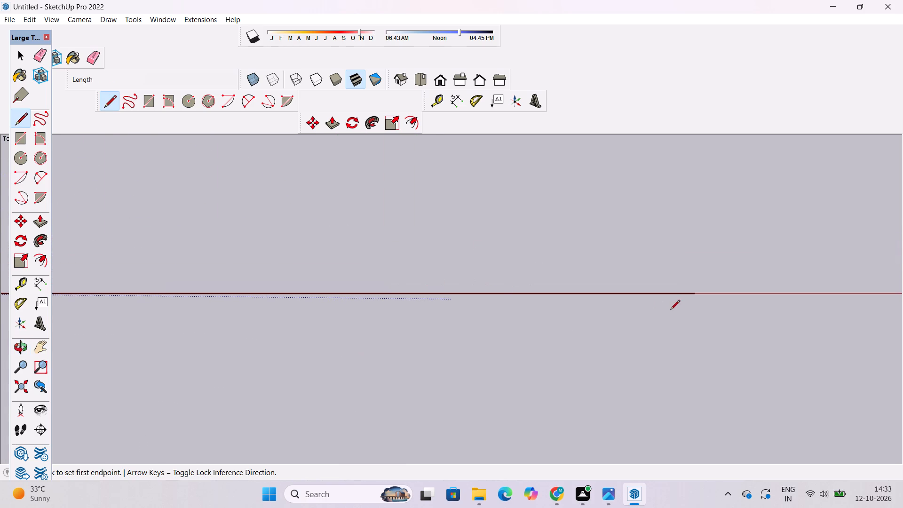
scroll(707, 285, up, 9)
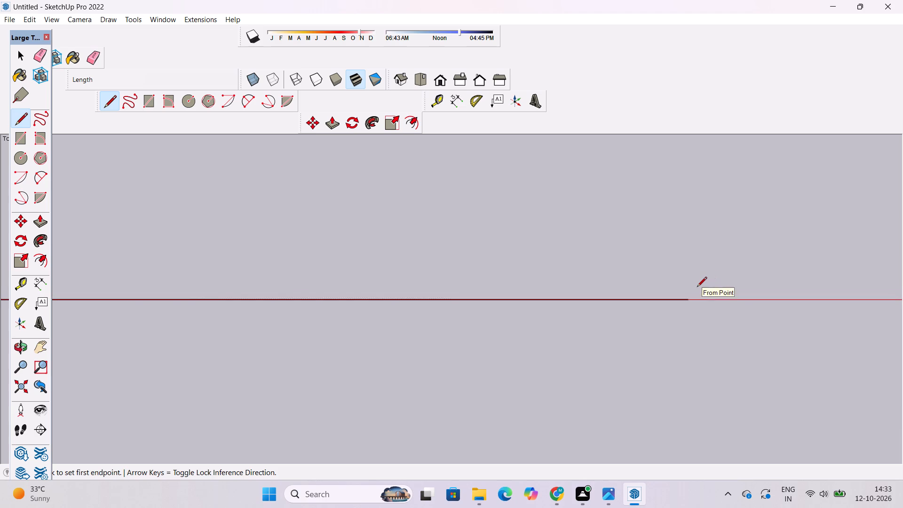
scroll(690, 299, up, 15)
scroll(689, 294, up, 13)
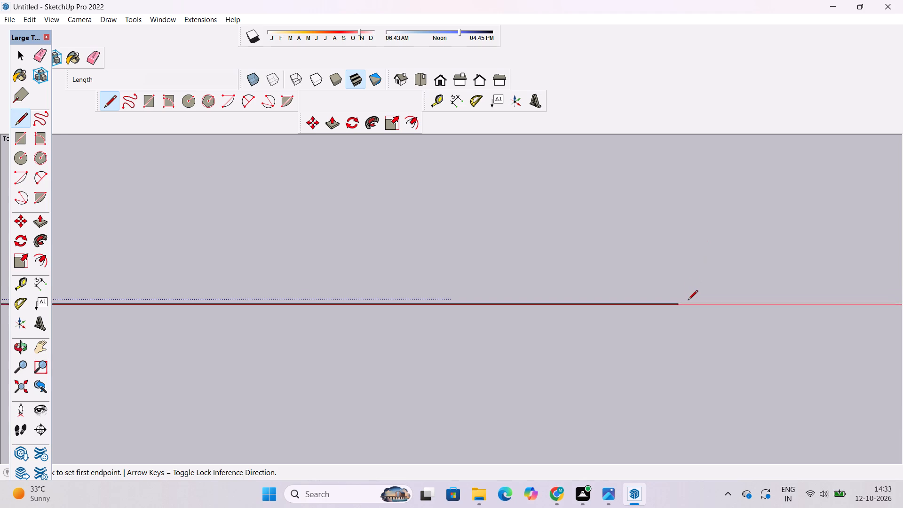
scroll(688, 301, up, 20)
scroll(688, 301, up, 5)
scroll(523, 303, up, 1)
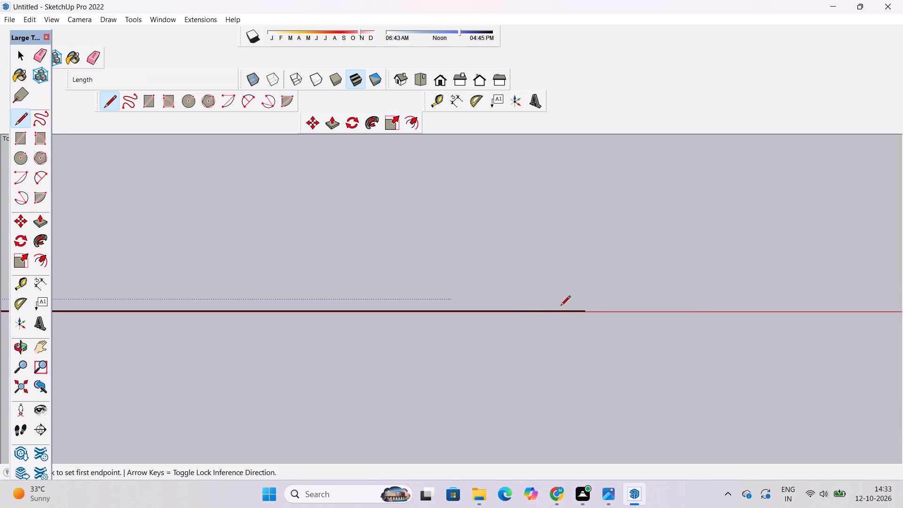
scroll(561, 306, up, 20)
scroll(561, 306, up, 3)
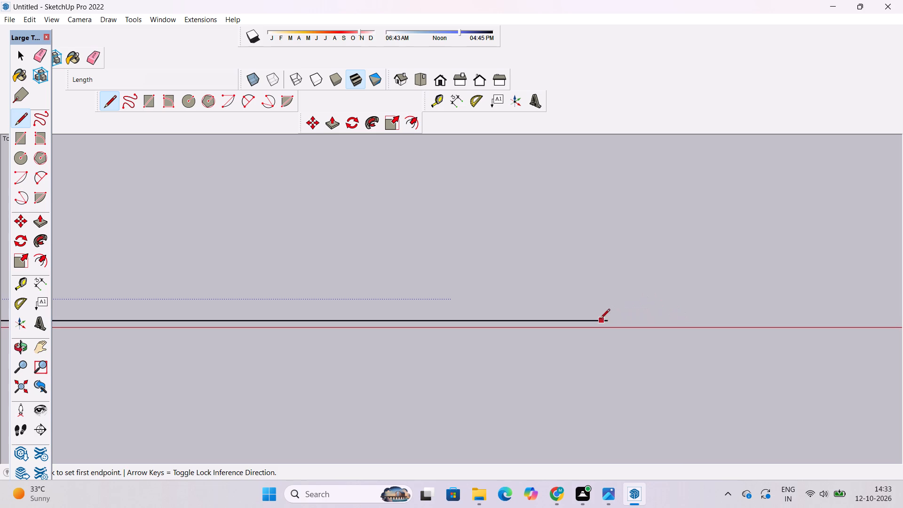
click(606, 320)
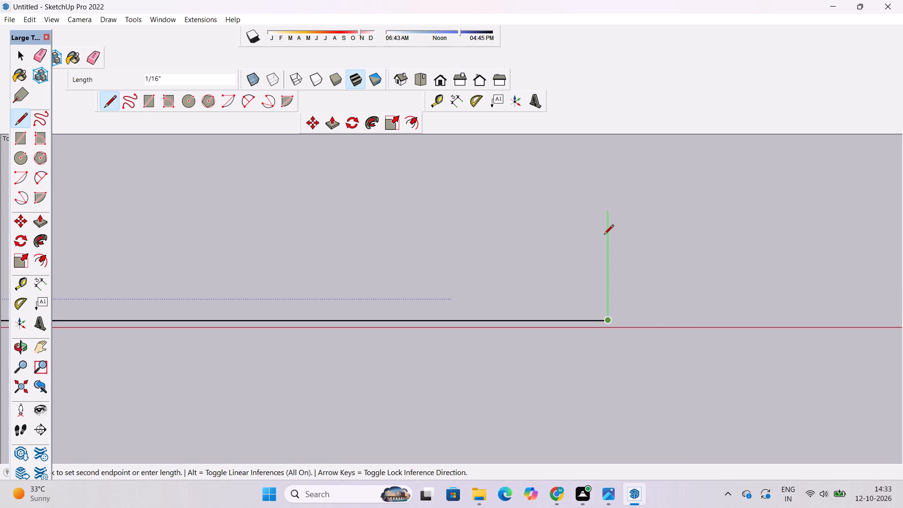
text(45')
key(Return)
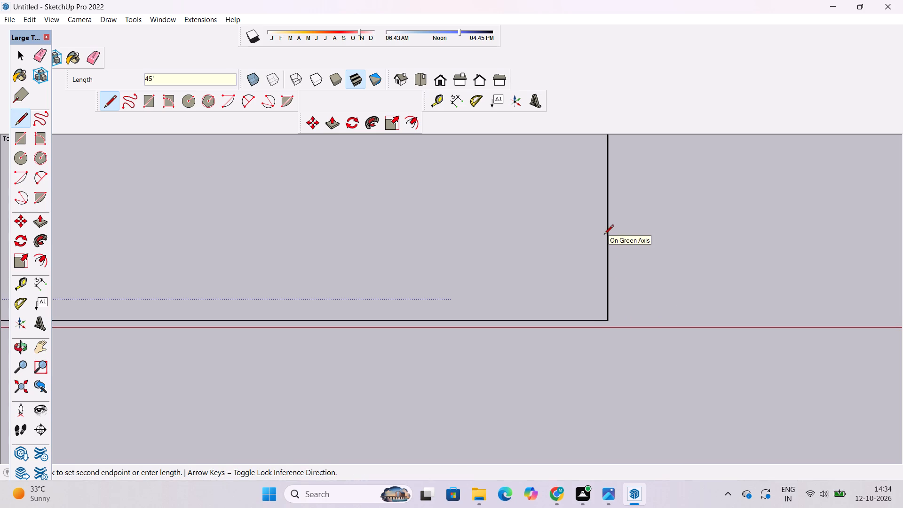
key(o)
scroll(655, 304, down, 9)
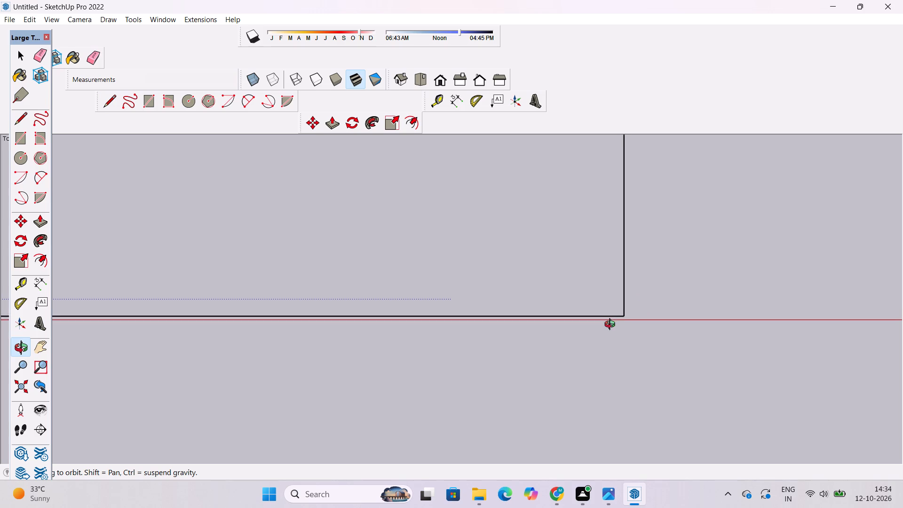
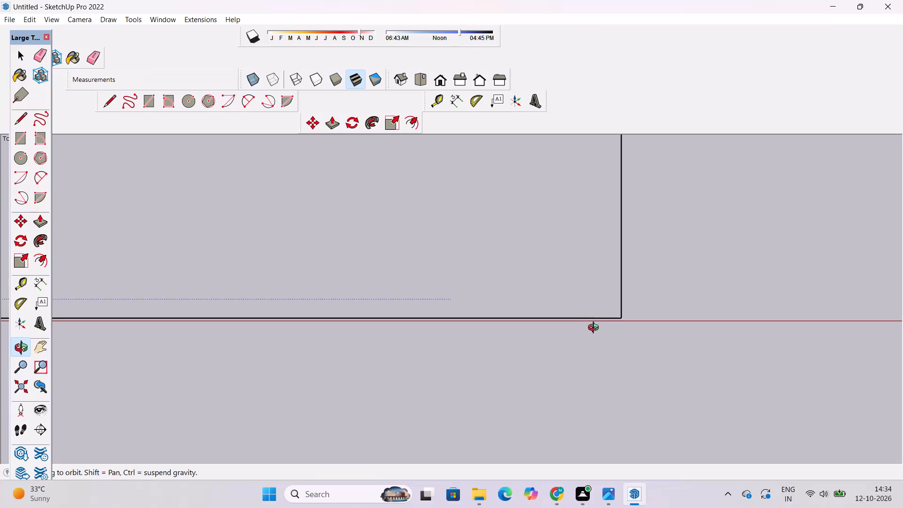
Close the rectangle from the free end of the 45' line, running parallel to the red axis to the green axis, then back to the origin.
scroll(579, 312, down, 11)
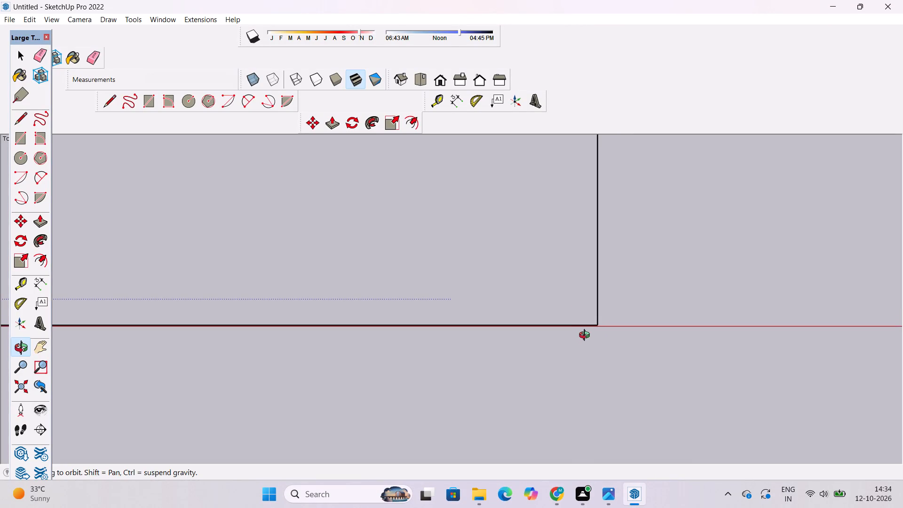
key(o)
scroll(585, 353, down, 5)
drag(569, 292, 587, 379)
scroll(586, 351, down, 12)
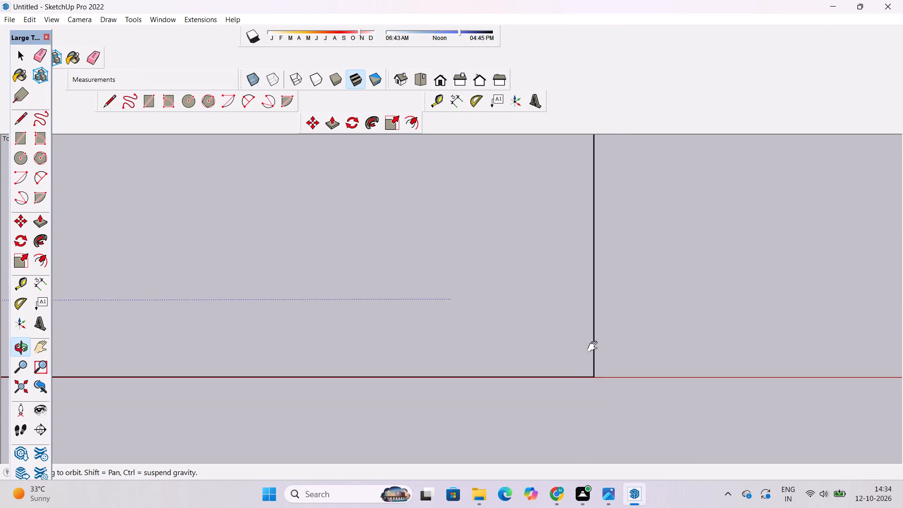
shift+drag(596, 347, 673, 457)
scroll(625, 339, down, 12)
drag(620, 414, 619, 383)
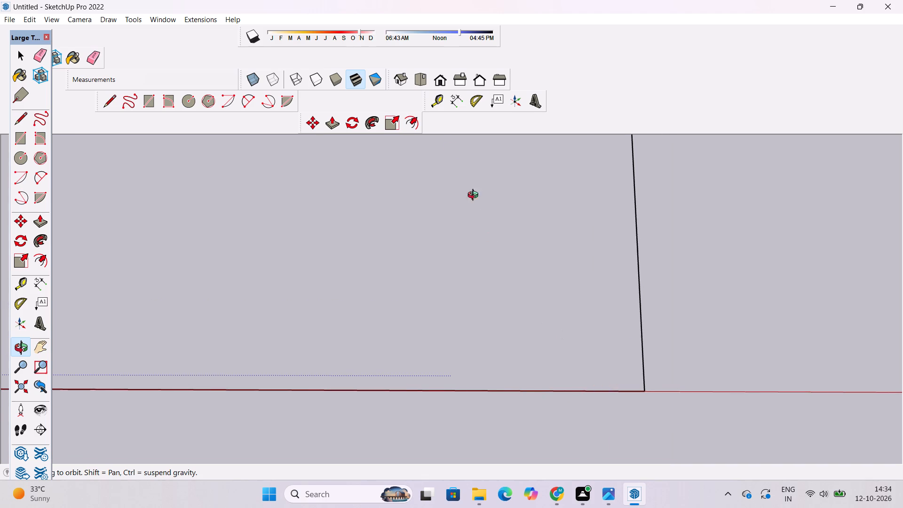
click(416, 83)
scroll(513, 282, down, 12)
shift+drag(418, 239, 468, 300)
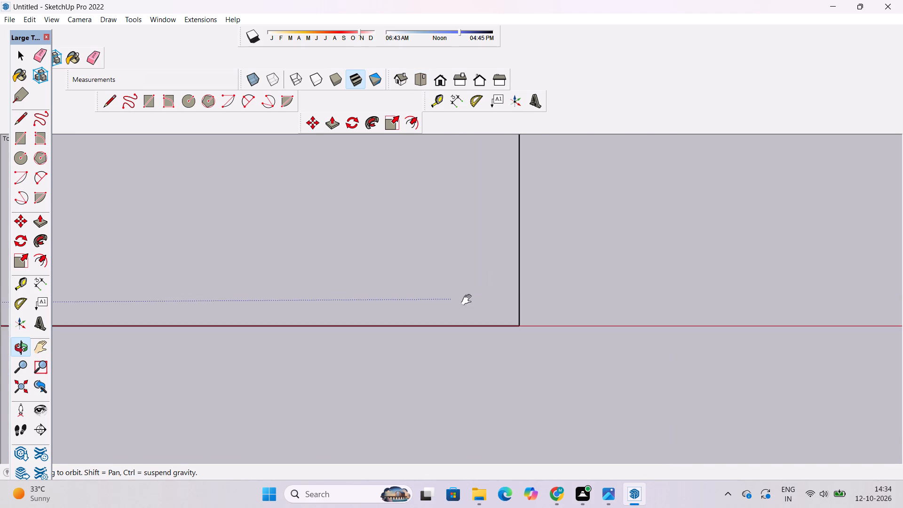
shift+drag(468, 300, 526, 389)
scroll(536, 343, down, 11)
drag(533, 340, 547, 386)
scroll(547, 356, down, 3)
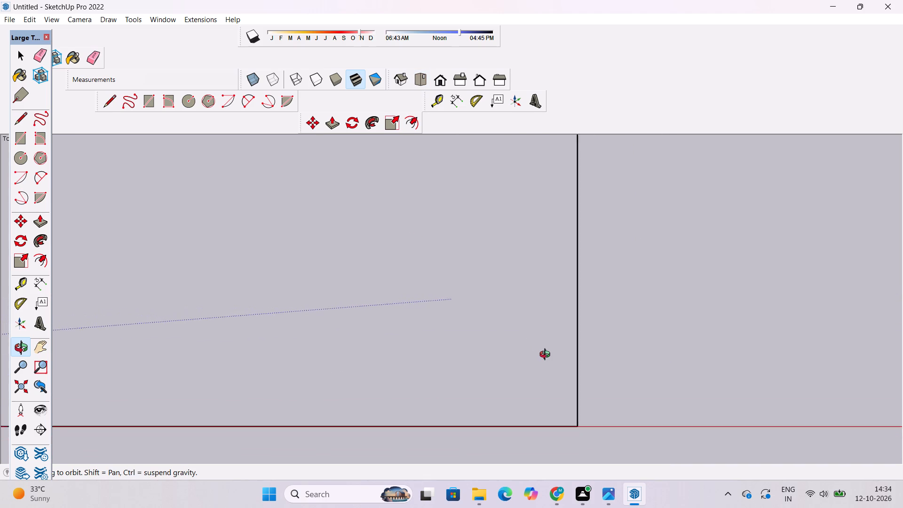
scroll(547, 356, down, 11)
scroll(552, 233, down, 2)
shift+drag(550, 235, 592, 337)
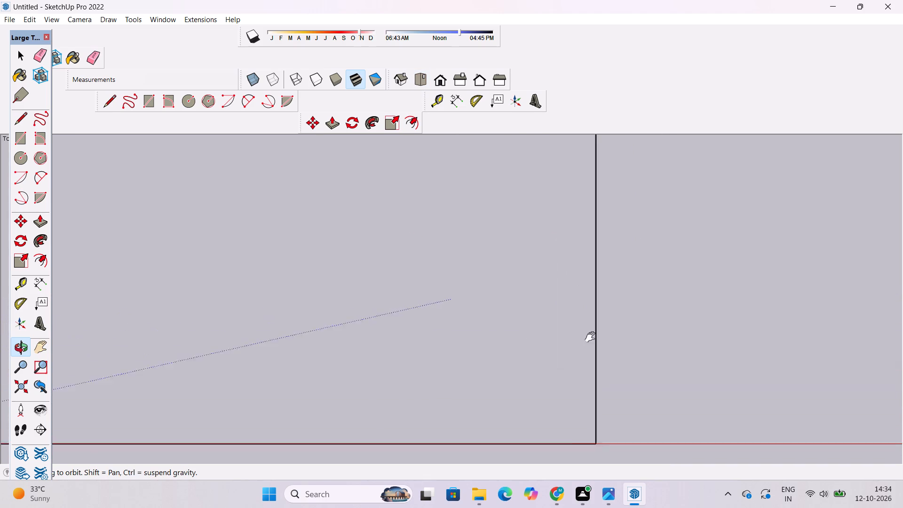
shift+drag(592, 337, 608, 422)
scroll(572, 328, down, 6)
scroll(571, 327, up, 1)
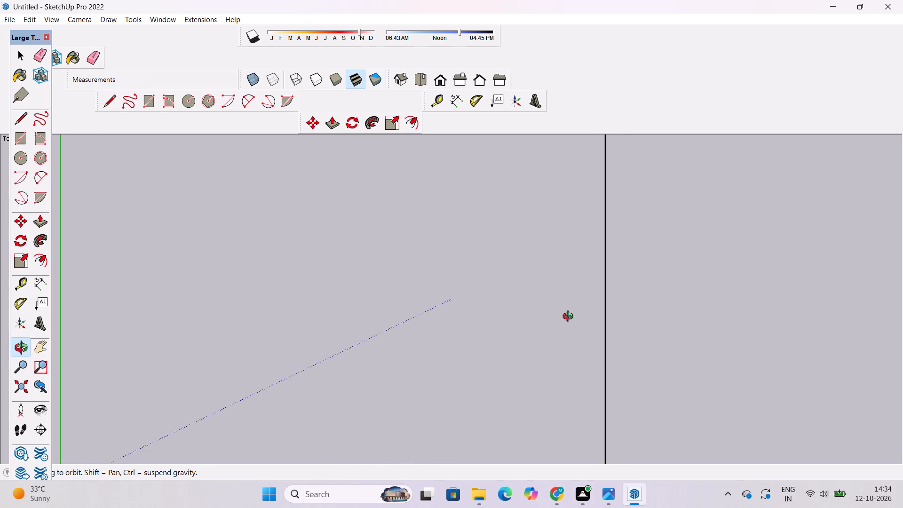
scroll(586, 334, down, 20)
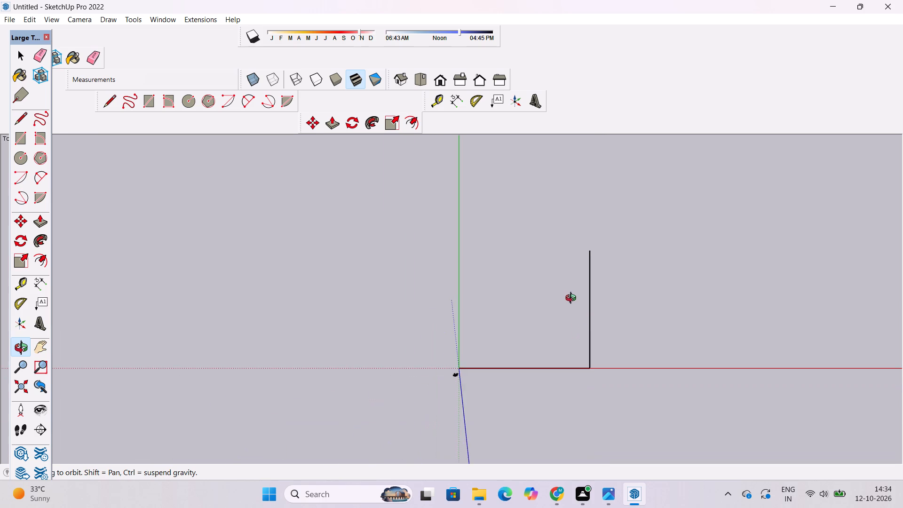
scroll(572, 298, up, 8)
drag(575, 305, 559, 308)
scroll(557, 314, up, 2)
shift+drag(566, 328, 544, 313)
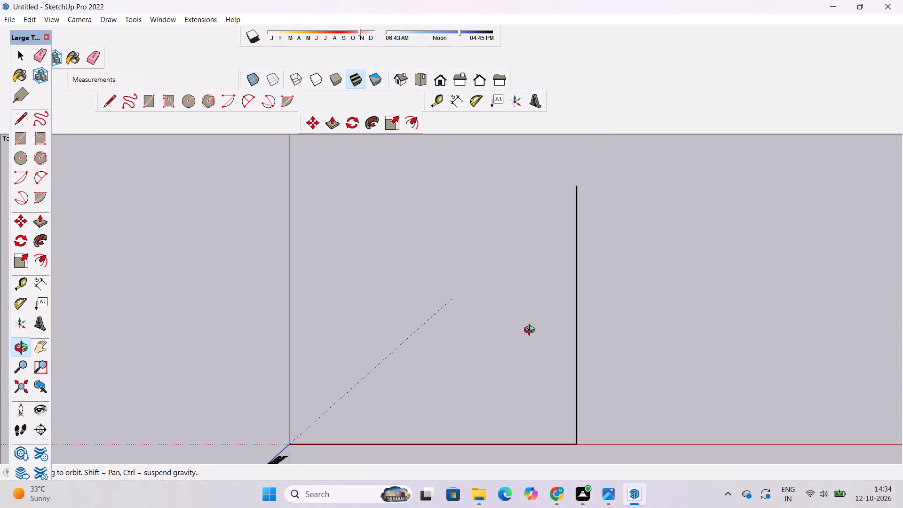
shift+drag(525, 337, 507, 324)
key(l)
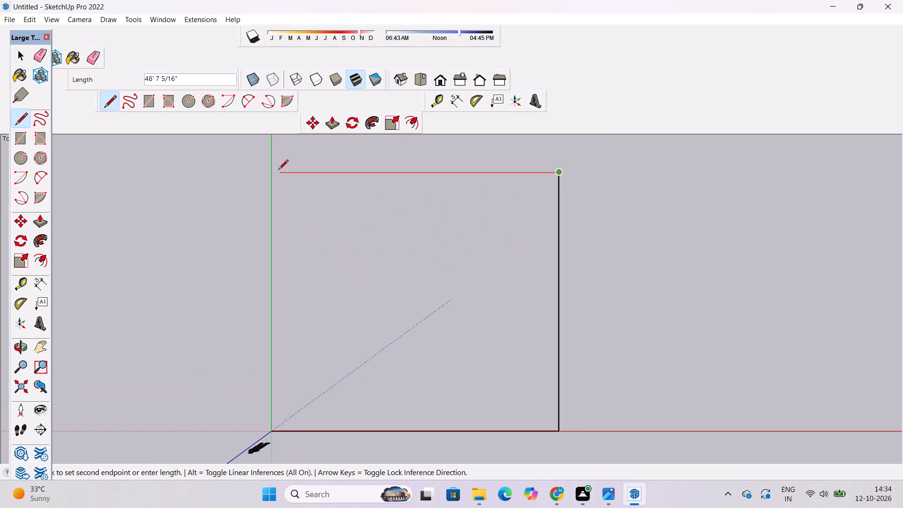
click(273, 175)
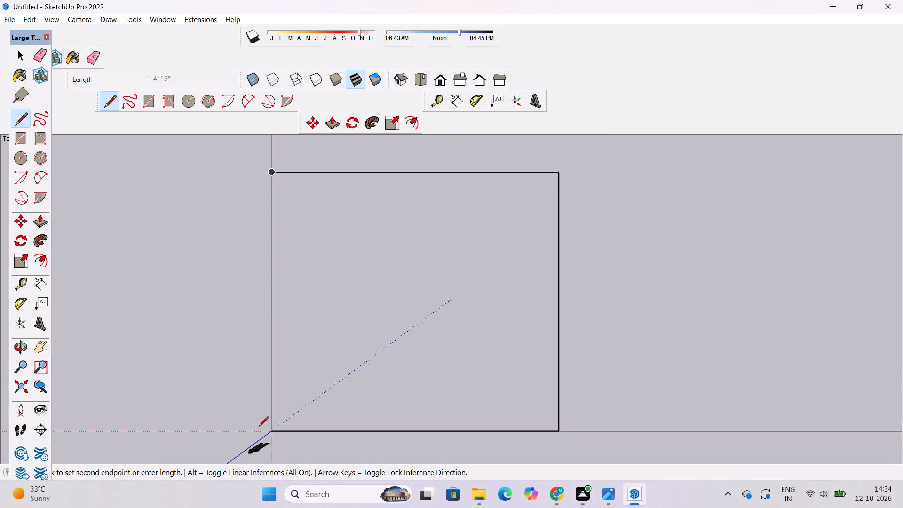
click(276, 429)
key(space)
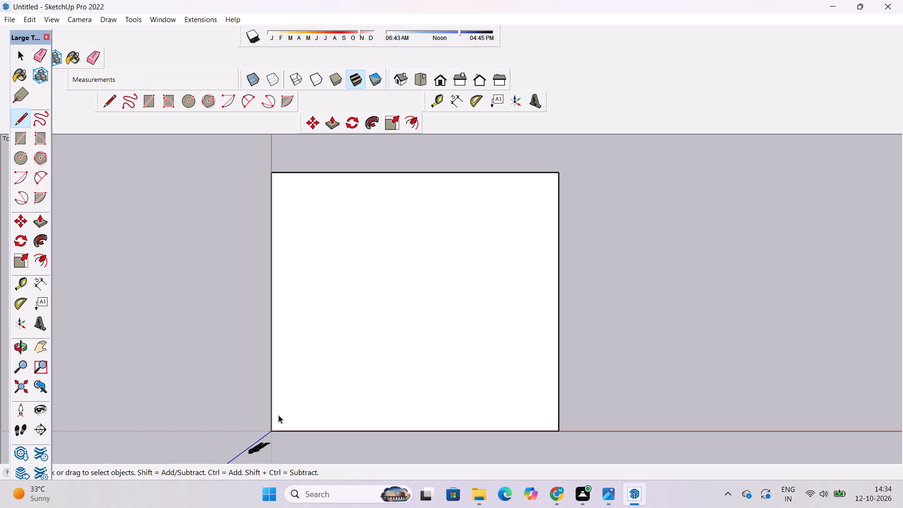
Move the rectangle's edge opposite the green axis outward 30' along the red axis.
key(l)
key(o)
drag(361, 458, 363, 422)
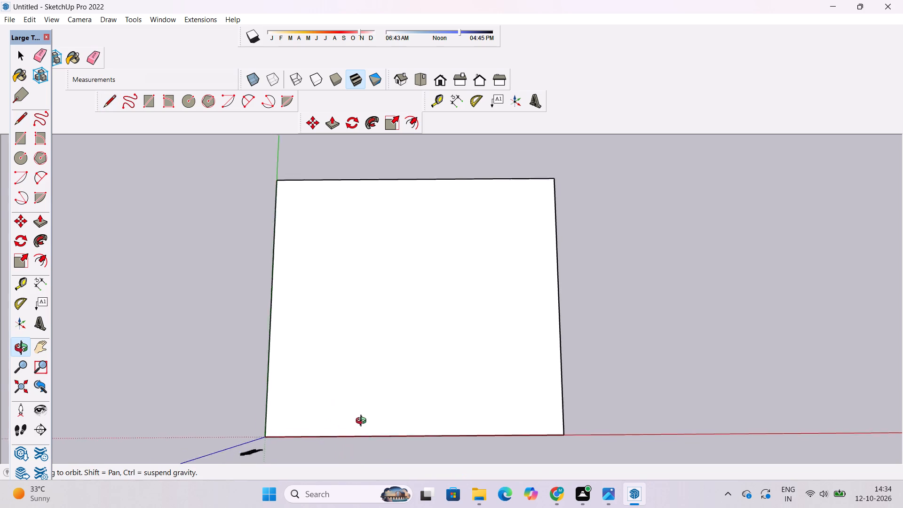
drag(363, 422, 356, 336)
scroll(368, 354, down, 2)
shift+drag(374, 391, 361, 357)
drag(359, 351, 369, 384)
drag(447, 359, 382, 359)
shift+scroll(379, 340, down, 7)
shift+scroll(423, 322, up, 10)
shift+drag(419, 321, 438, 337)
shift+scroll(421, 341, up, 3)
shift+drag(414, 340, 418, 316)
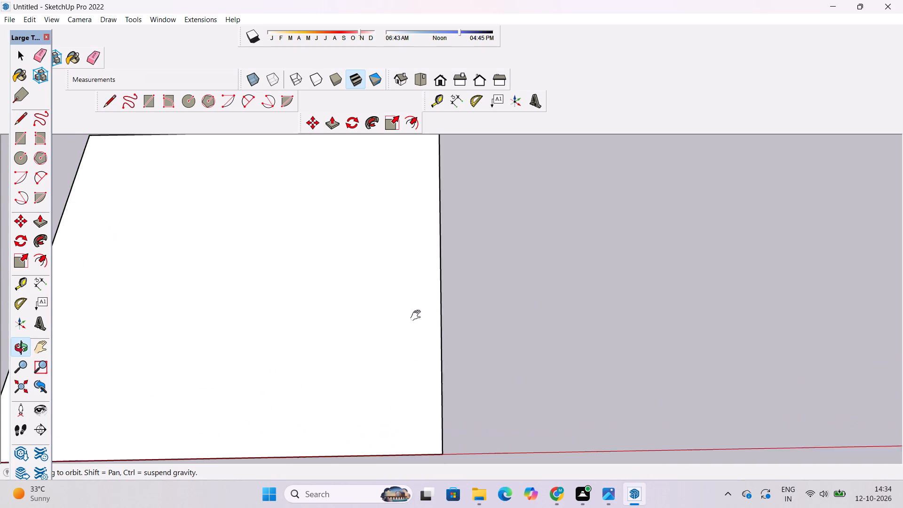
shift+drag(418, 316, 418, 315)
key(space)
click(444, 289)
key(m)
scroll(444, 302, down, 2)
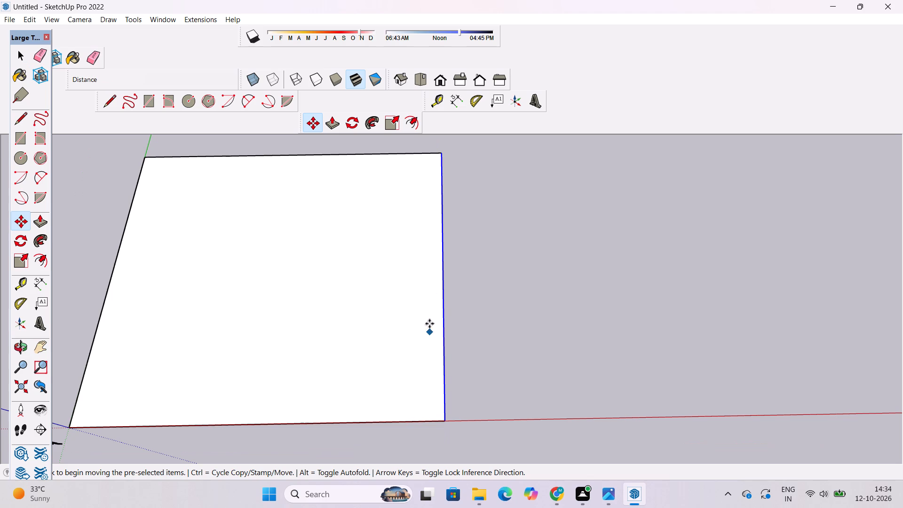
click(444, 273)
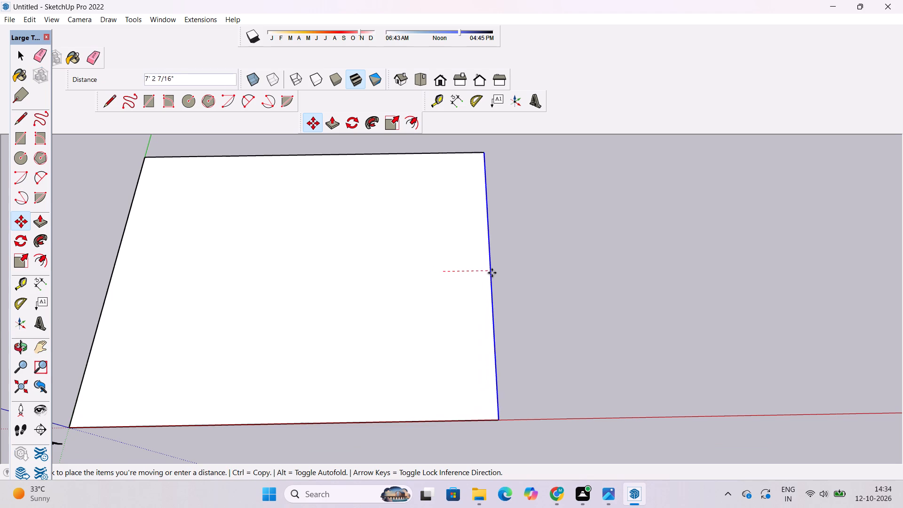
scroll(492, 273, down, 2)
text(30')
key(Return)
key(space)
click(673, 278)
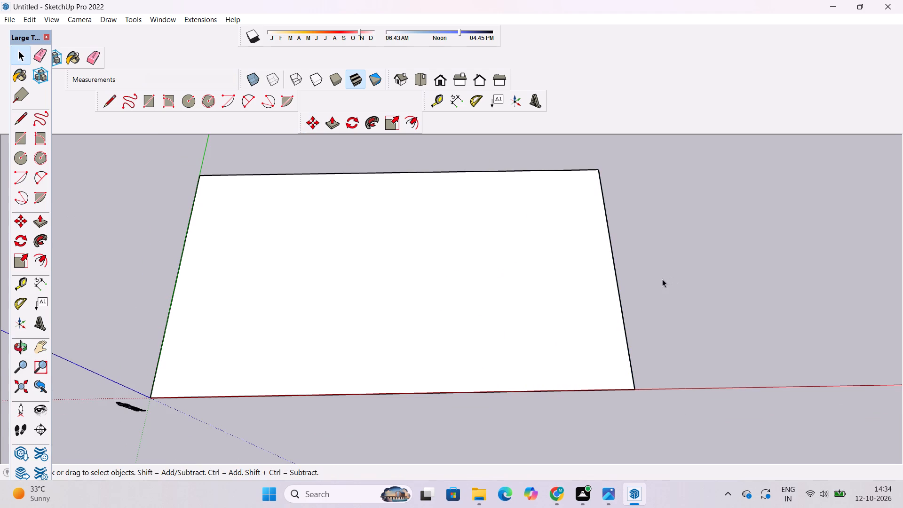
Inspect the widened rectangle from the top, from the front and at an angle.
key(o)
scroll(515, 296, down, 4)
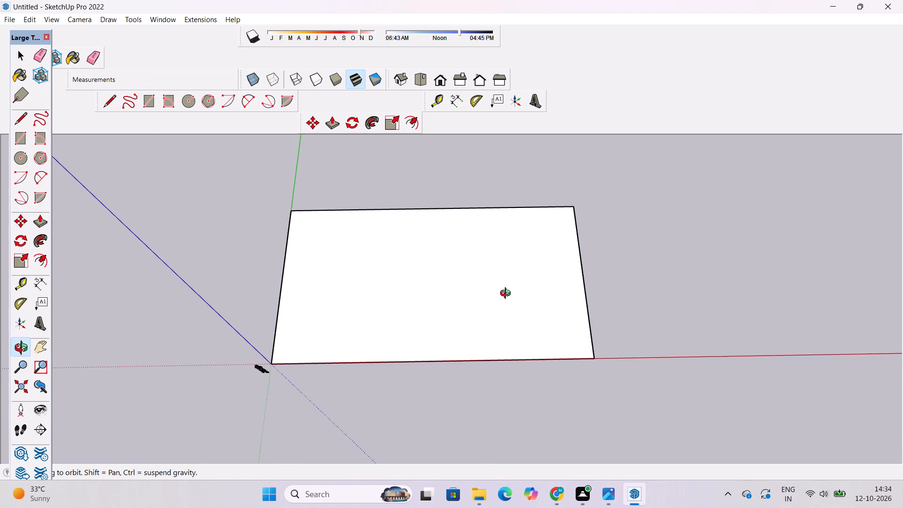
scroll(508, 296, up, 3)
shift+drag(533, 298, 515, 292)
shift+drag(515, 291, 496, 287)
key(space)
click(662, 301)
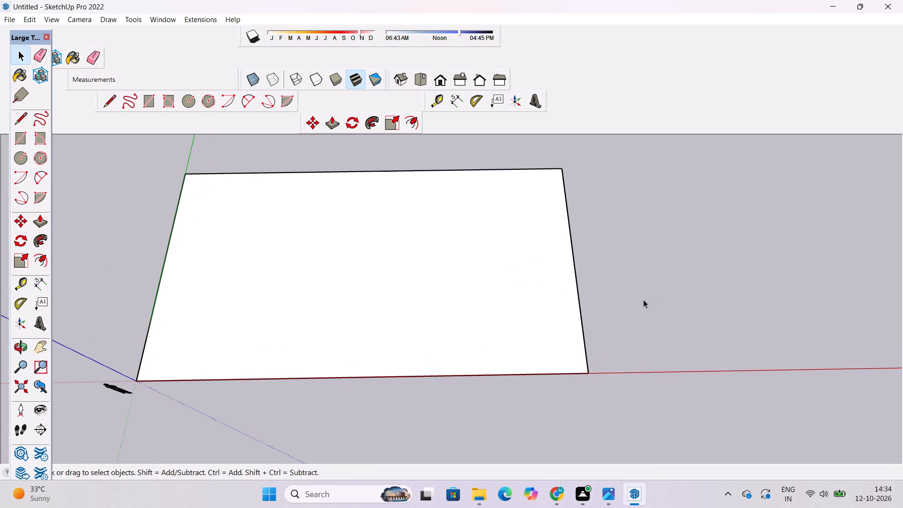
key(o)
scroll(575, 304, down, 3)
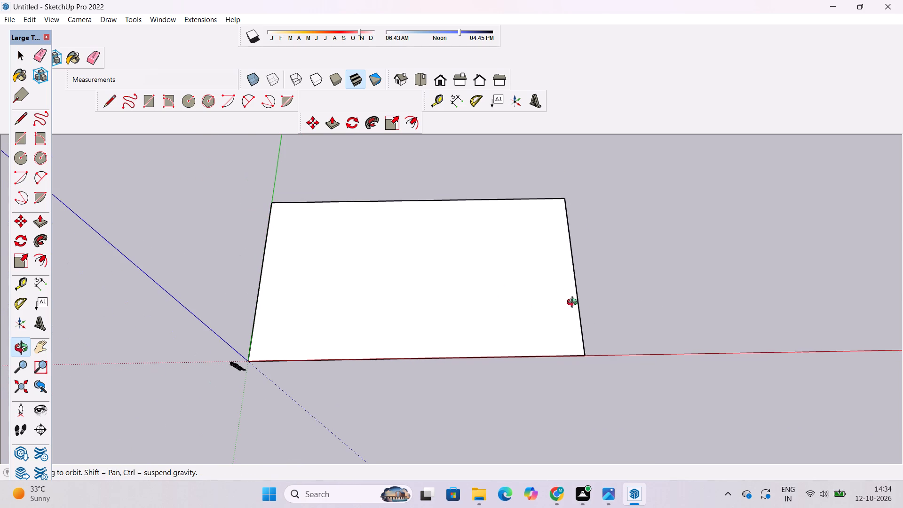
scroll(548, 290, up, 6)
scroll(548, 290, down, 5)
shift+drag(497, 312, 525, 314)
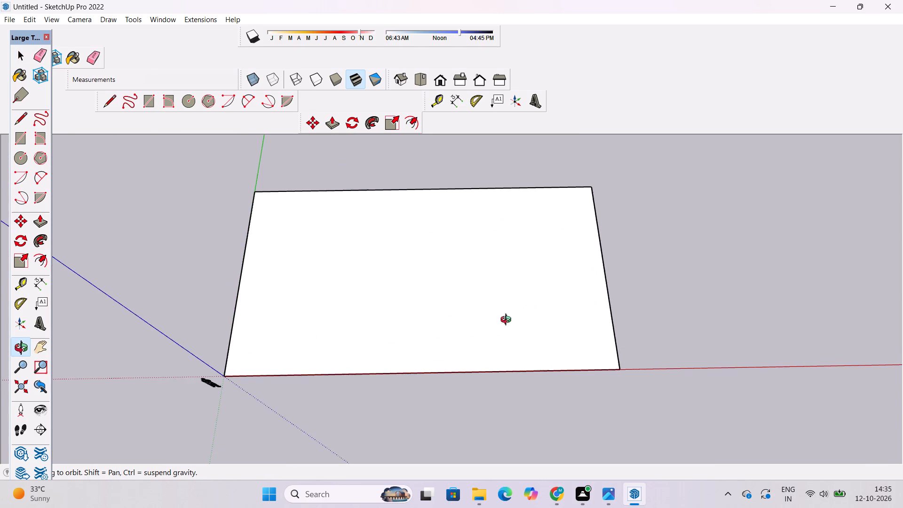
scroll(335, 381, up, 7)
click(424, 83)
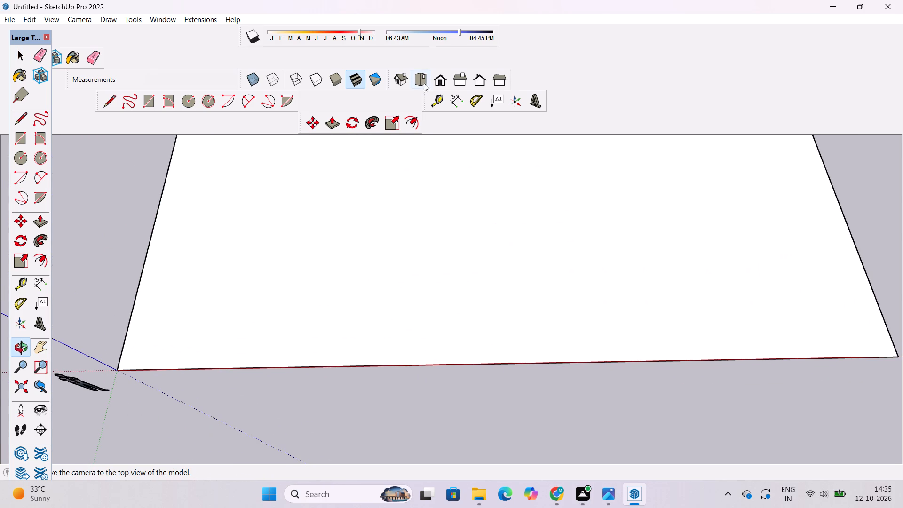
shift+drag(389, 280, 458, 331)
drag(367, 363, 370, 263)
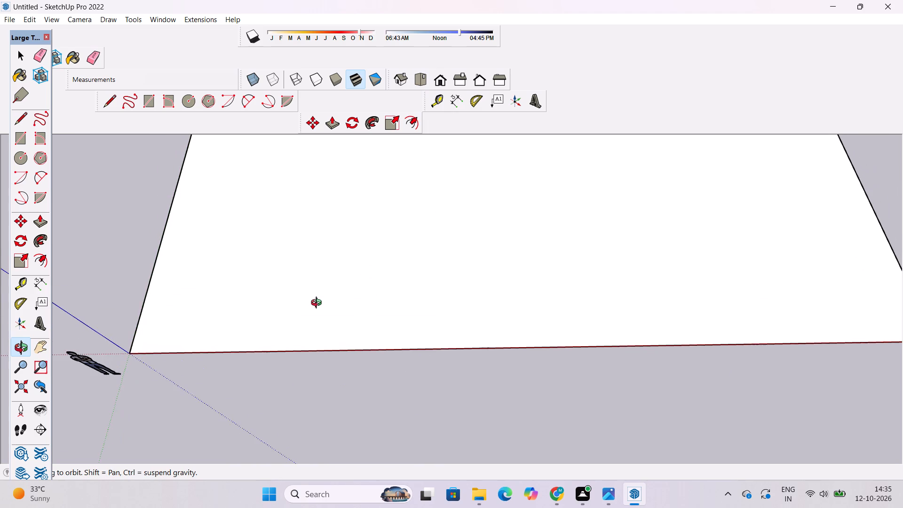
scroll(318, 304, down, 5)
click(422, 80)
scroll(438, 271, up, 4)
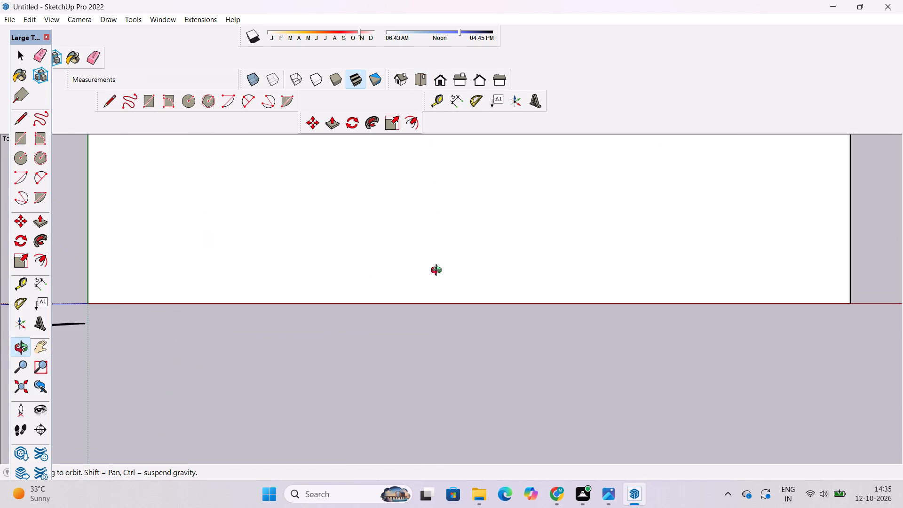
scroll(438, 271, down, 11)
shift+drag(441, 269, 442, 293)
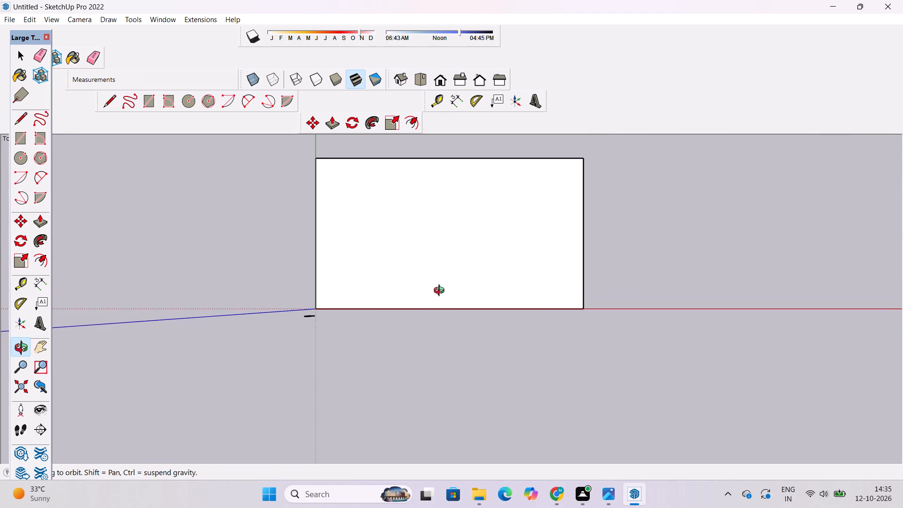
scroll(447, 292, down, 4)
shift+drag(447, 289, 449, 300)
drag(431, 370, 429, 276)
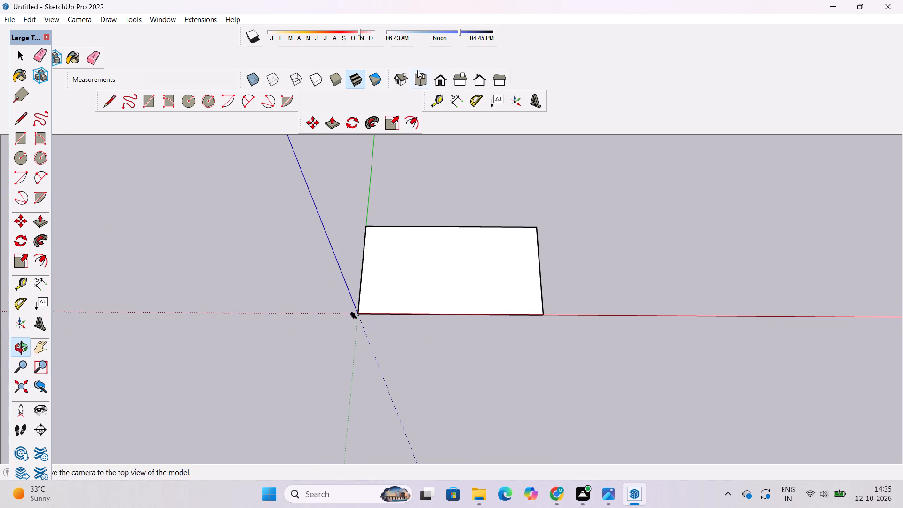
click(420, 72)
scroll(422, 385, up, 1)
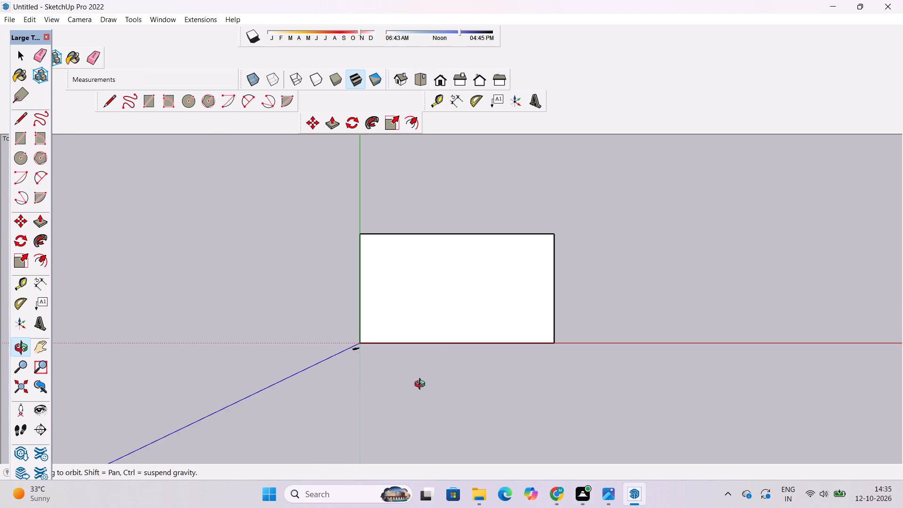
scroll(422, 385, up, 6)
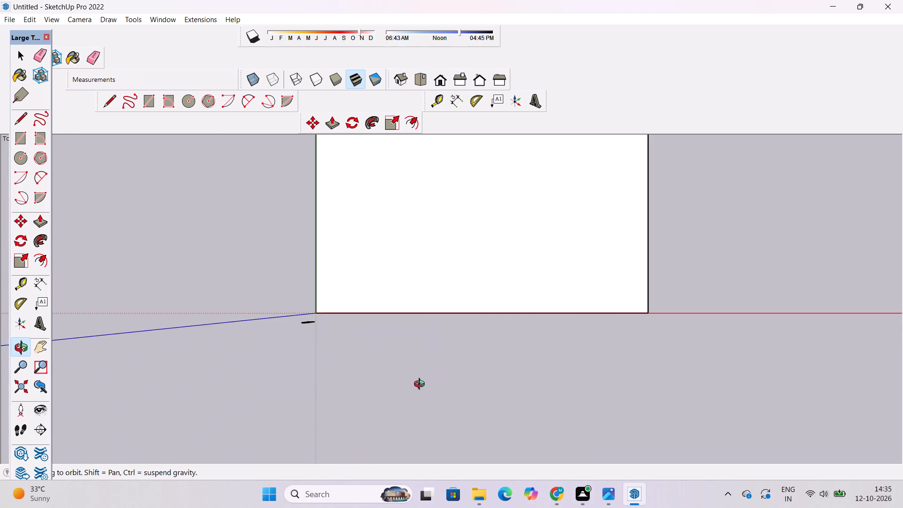
scroll(421, 385, up, 4)
scroll(421, 383, down, 4)
drag(421, 385, 417, 309)
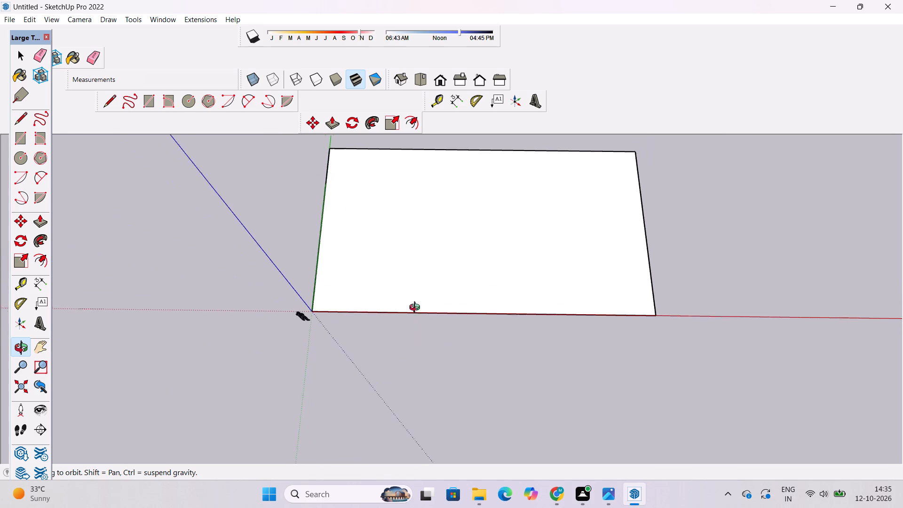
drag(417, 309, 417, 305)
click(439, 82)
drag(436, 286, 435, 469)
scroll(391, 353, up, 1)
shift+drag(389, 348, 408, 414)
scroll(390, 335, up, 3)
shift+drag(390, 334, 326, 360)
shift+drag(327, 358, 318, 359)
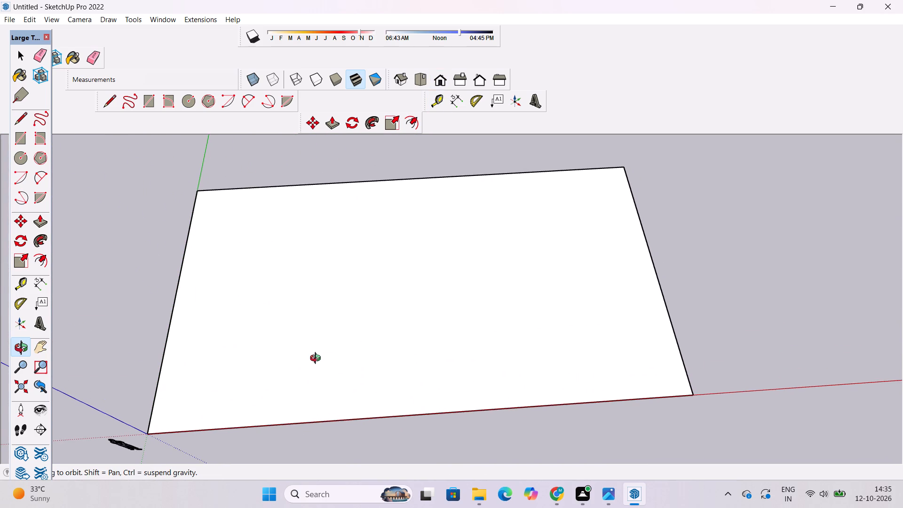
Copy the rectangle face with its edges from the origin along the red axis, leaving a gap beside the original.
key(space)
scroll(297, 324, down, 4)
double_click(361, 325)
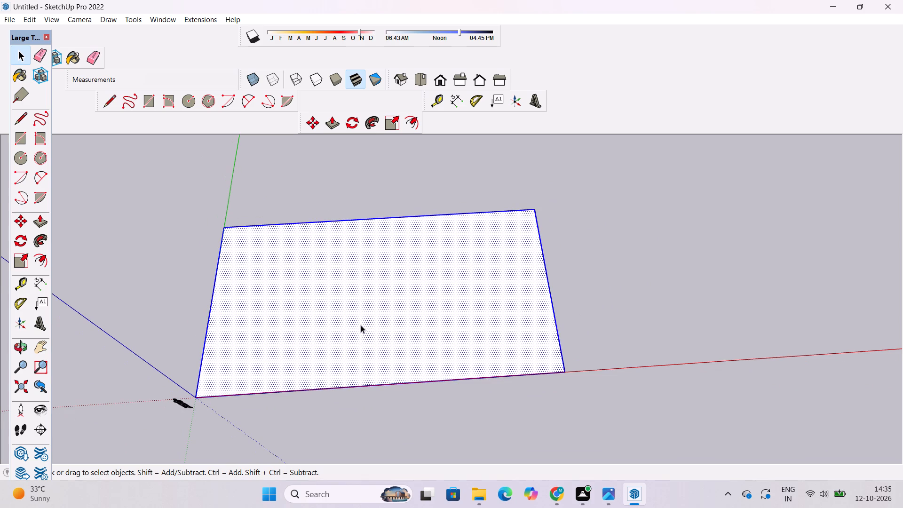
key(m)
scroll(193, 403, up, 4)
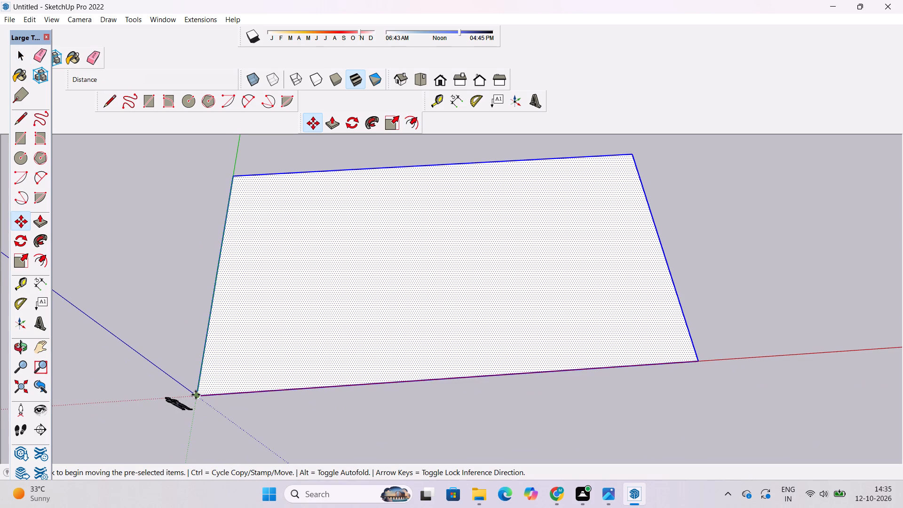
click(196, 395)
scroll(174, 385, down, 10)
scroll(287, 373, down, 4)
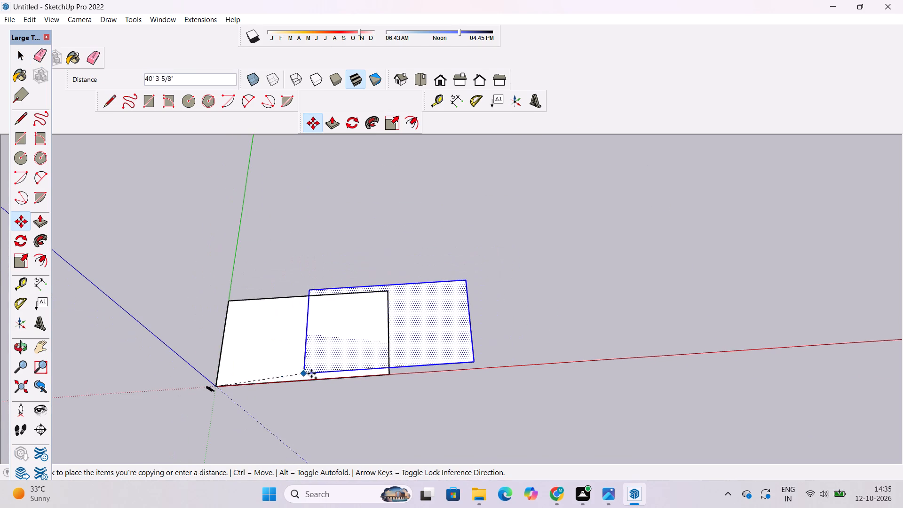
click(529, 364)
key(space)
click(492, 339)
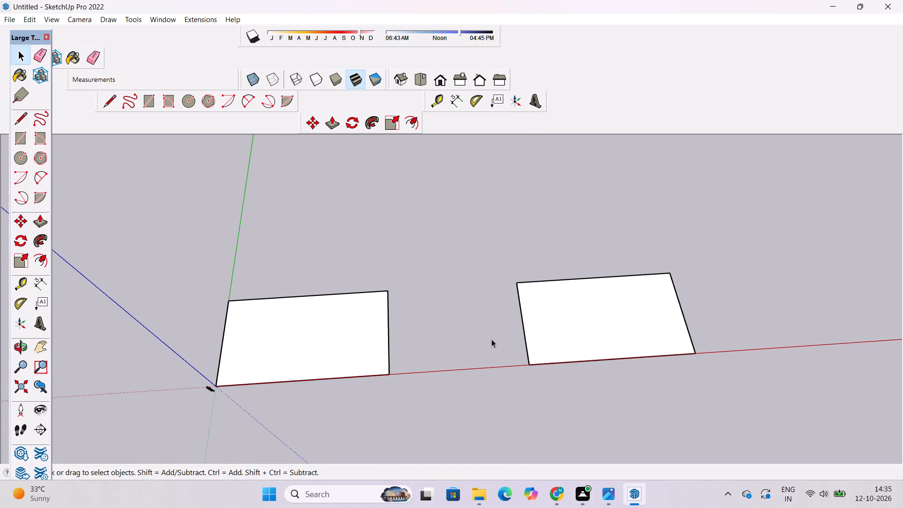
key(o)
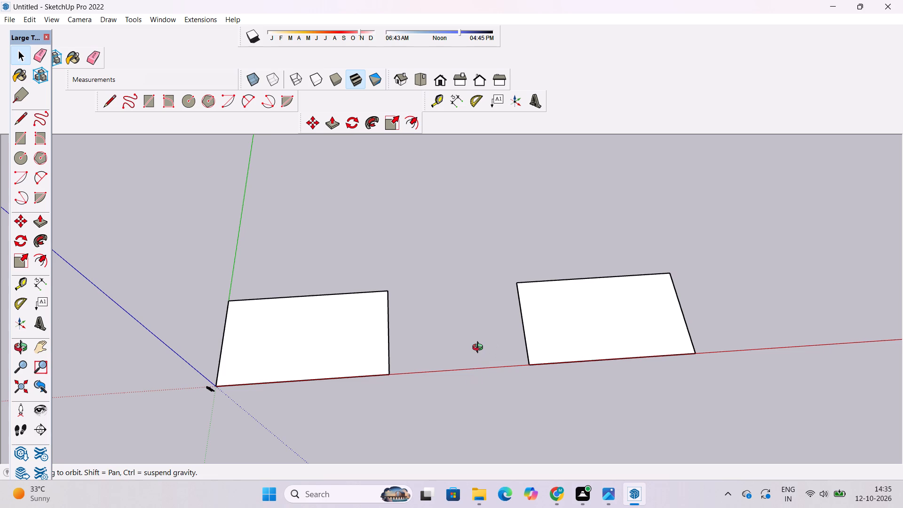
Inspect the original rectangle, its copy and the gap between them from several angles.
scroll(478, 348, down, 1)
shift+drag(443, 353, 445, 381)
scroll(416, 426, up, 6)
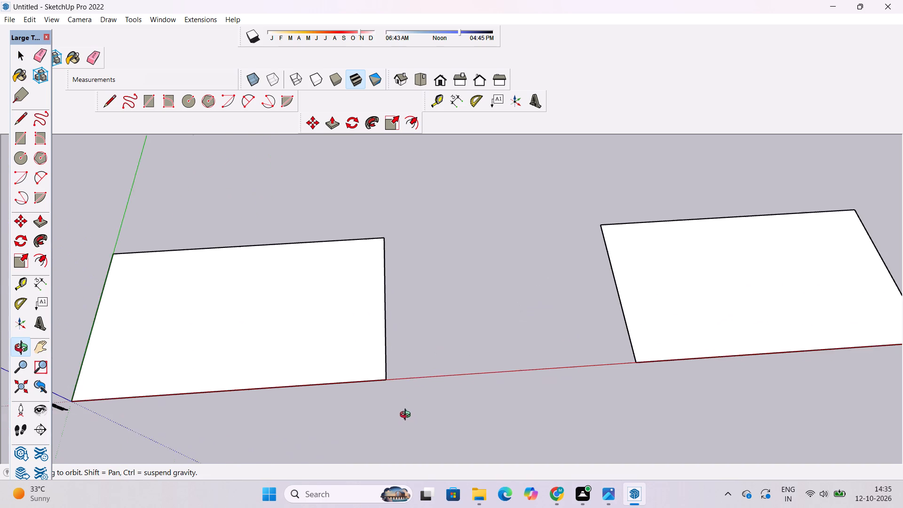
scroll(407, 416, up, 1)
drag(411, 413, 400, 377)
scroll(389, 348, down, 6)
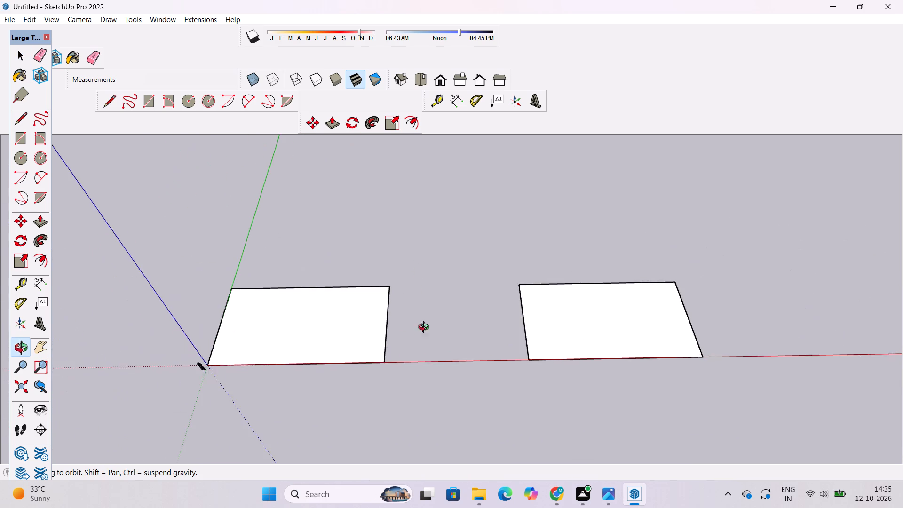
shift+drag(428, 326, 403, 352)
scroll(352, 365, up, 5)
scroll(351, 366, down, 4)
shift+drag(295, 383, 323, 342)
drag(333, 335, 428, 402)
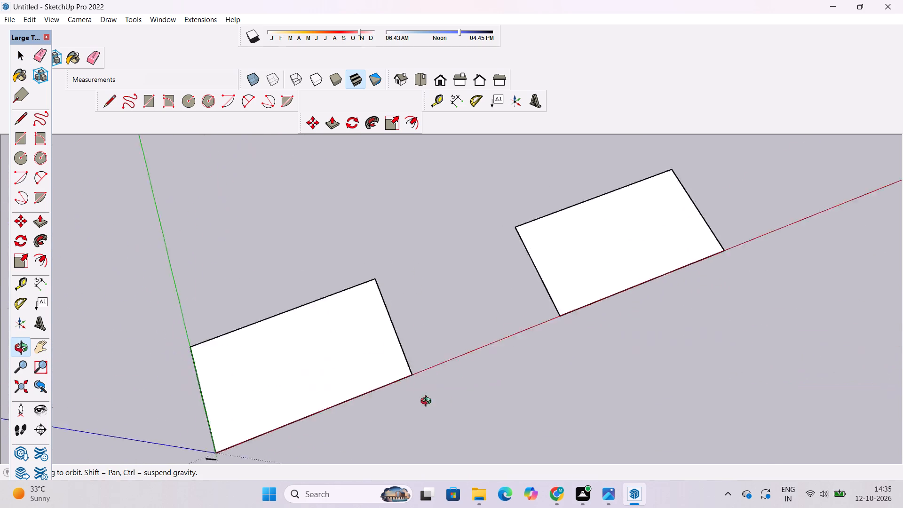
drag(428, 402, 310, 373)
scroll(311, 347, down, 4)
shift+drag(441, 349, 390, 339)
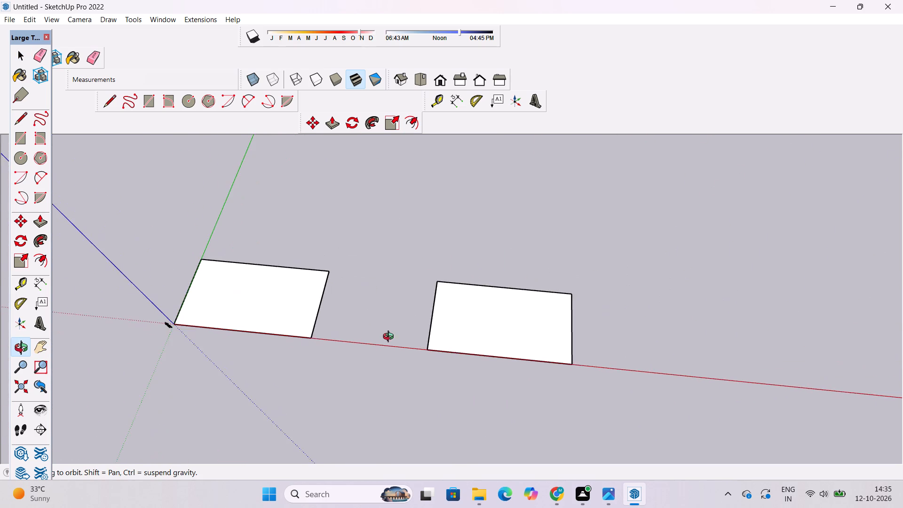
drag(390, 338, 394, 365)
scroll(395, 361, down, 2)
scroll(377, 375, up, 6)
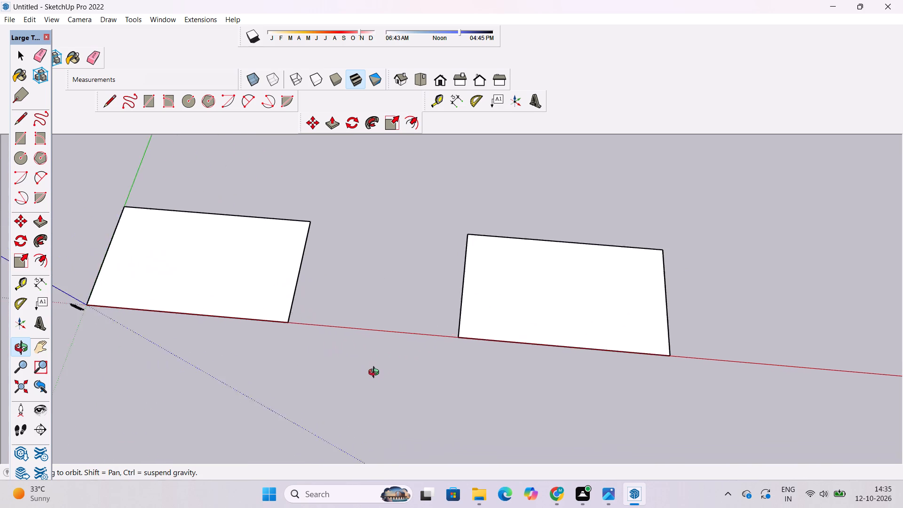
scroll(375, 373, down, 6)
shift+drag(371, 365, 372, 374)
scroll(377, 354, up, 4)
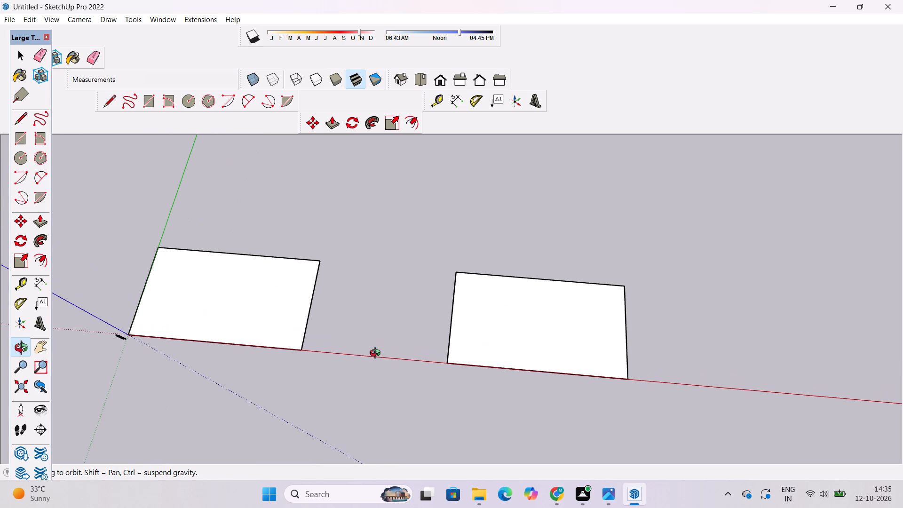
scroll(377, 354, down, 5)
scroll(380, 351, up, 3)
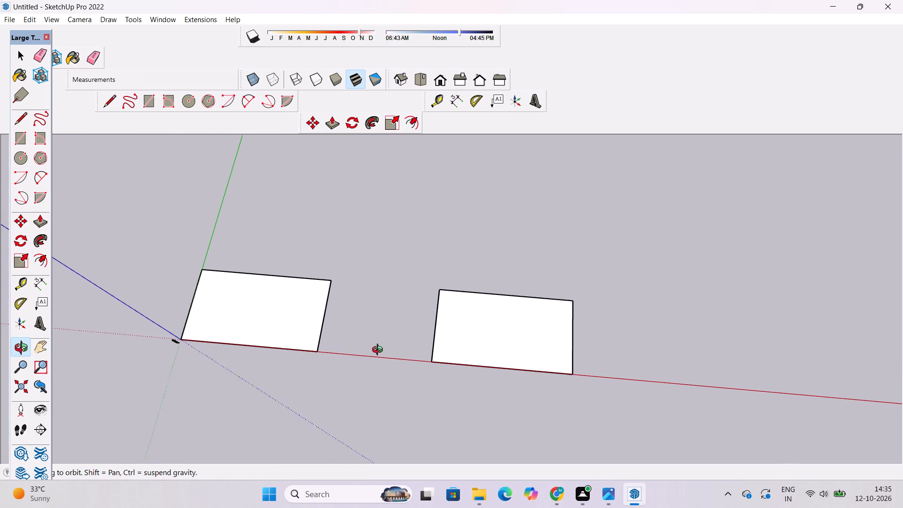
scroll(380, 351, up, 3)
scroll(380, 351, down, 2)
drag(398, 364, 410, 387)
scroll(402, 382, up, 3)
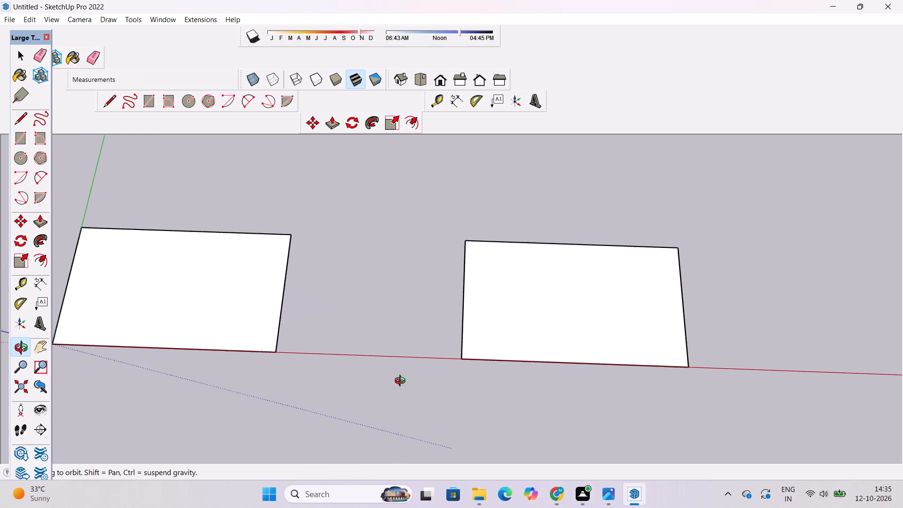
scroll(371, 352, down, 4)
shift+drag(361, 321, 361, 330)
drag(361, 338, 360, 327)
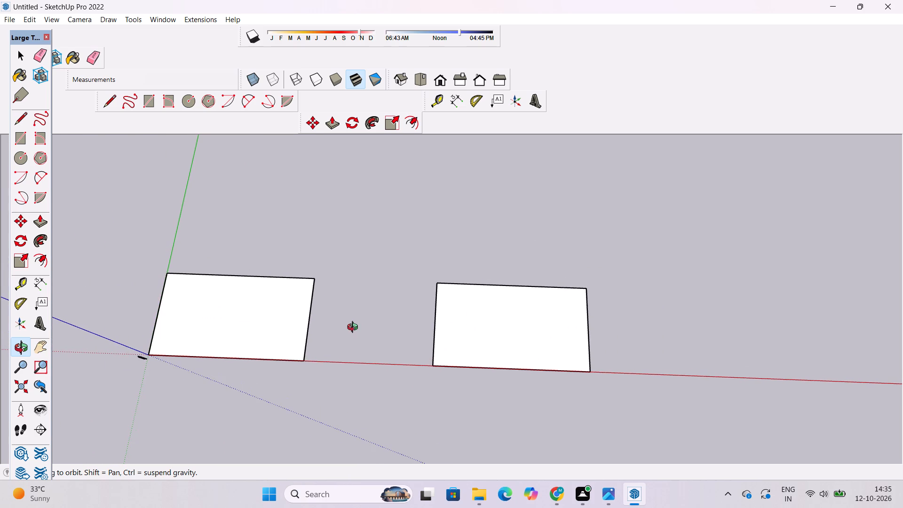
scroll(357, 359, up, 3)
shift+drag(356, 352, 361, 362)
drag(354, 389, 380, 314)
scroll(382, 311, down, 4)
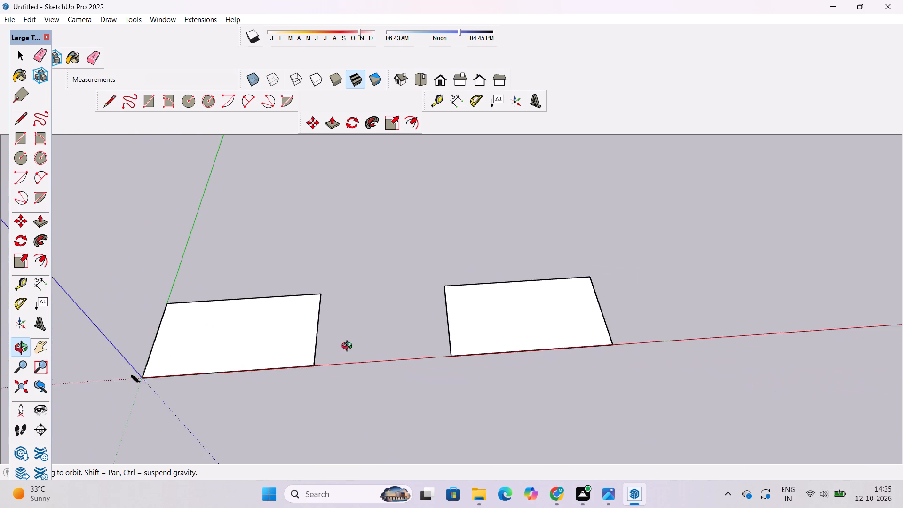
drag(340, 351, 316, 370)
shift+drag(291, 341, 387, 338)
scroll(387, 337, up, 1)
shift+drag(386, 336, 376, 336)
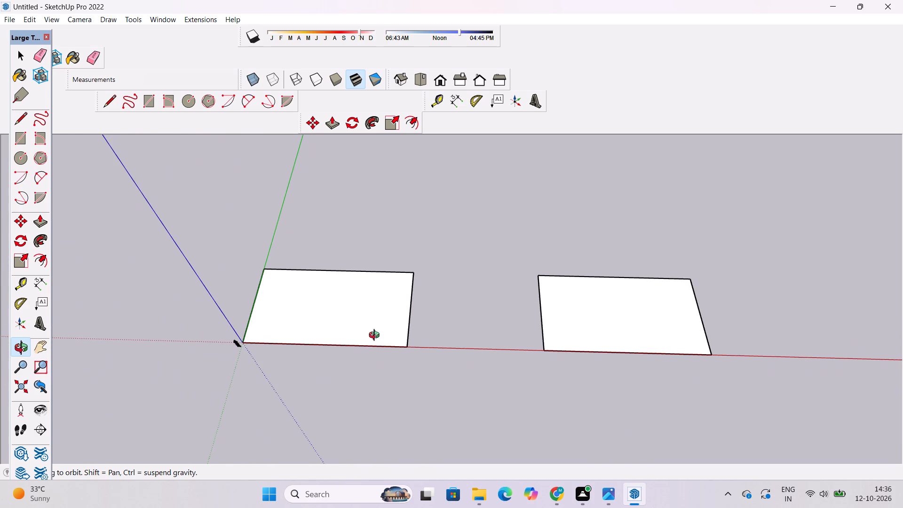
scroll(375, 336, down, 1)
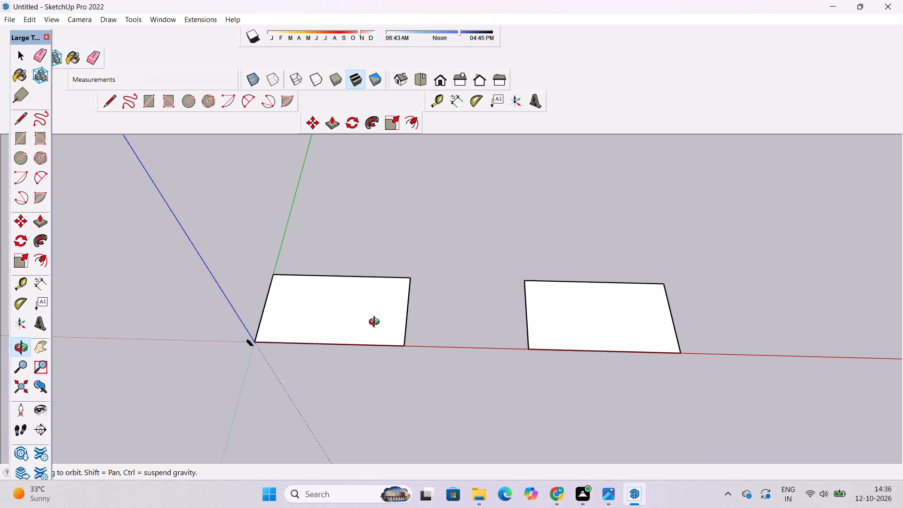
scroll(380, 336, up, 2)
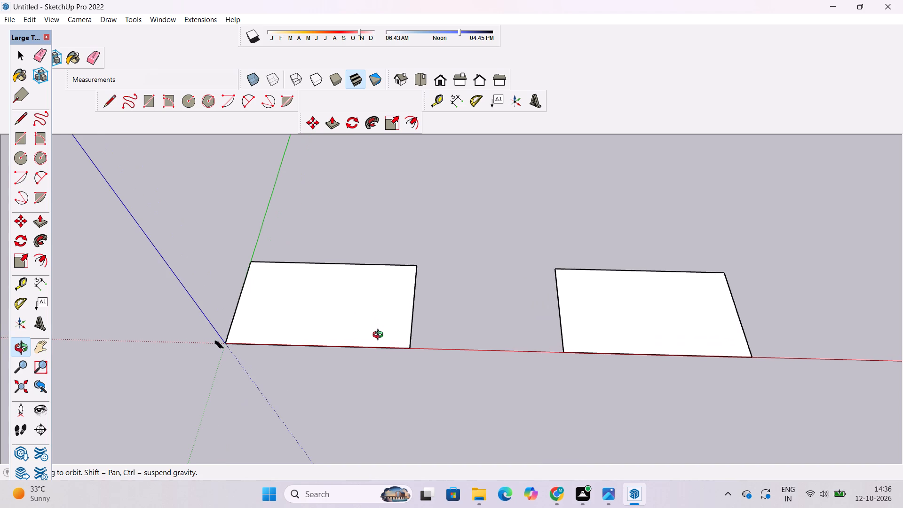
shift+click(366, 341)
scroll(368, 340, down, 1)
shift+drag(377, 337, 378, 349)
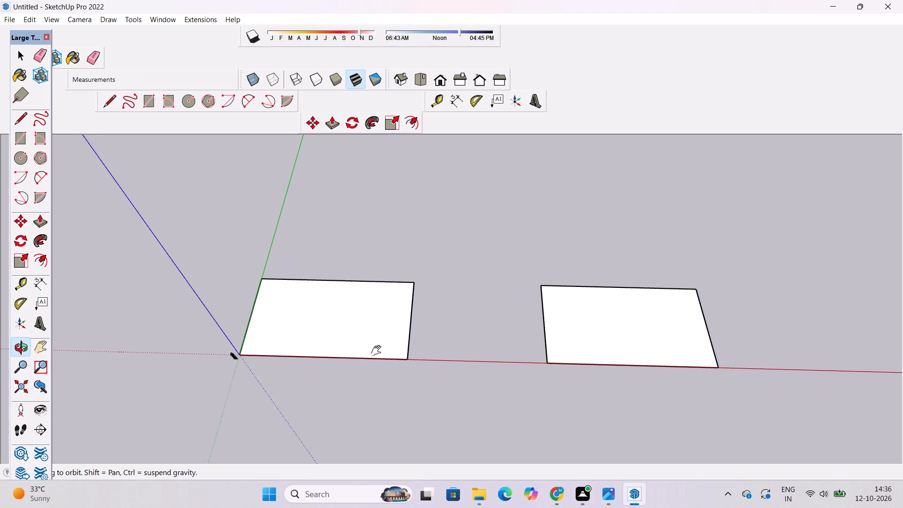
scroll(378, 357, up, 7)
shift+drag(377, 366, 371, 354)
scroll(371, 353, down, 1)
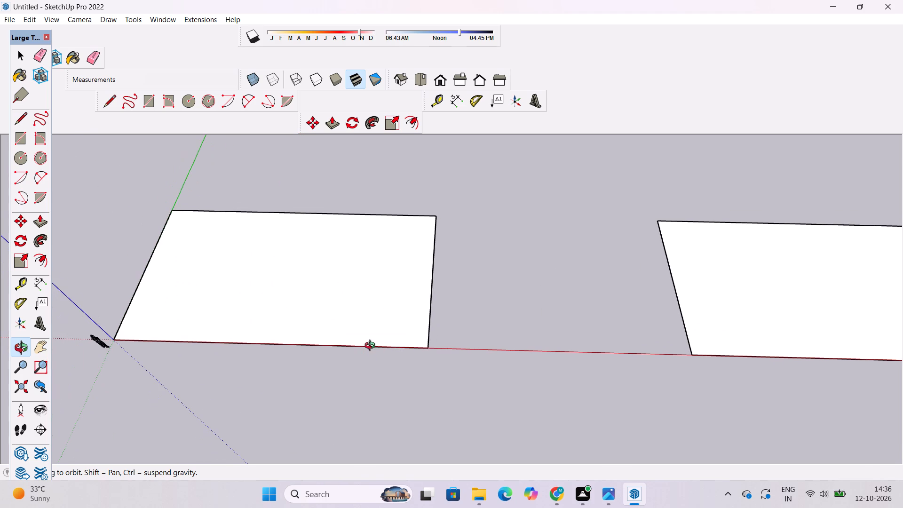
scroll(370, 338, up, 1)
shift+drag(371, 344, 351, 333)
scroll(346, 333, up, 3)
shift+drag(339, 341, 372, 330)
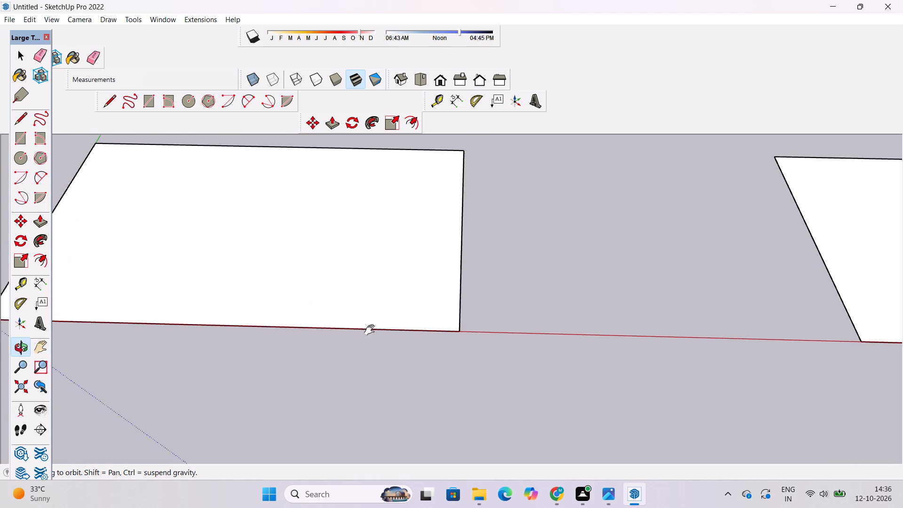
shift+drag(372, 330, 395, 321)
scroll(405, 317, down, 5)
shift+drag(414, 318, 425, 421)
scroll(423, 307, up, 4)
shift+drag(423, 306, 410, 335)
Move the original rectangle's edge opposite the red axis outward 15' along the green axis.
drag(467, 337, 266, 346)
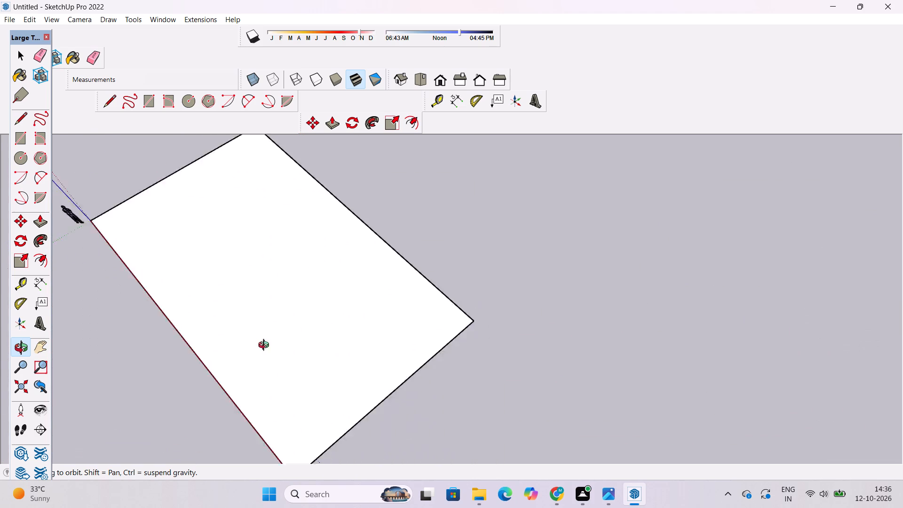
drag(266, 346, 205, 341)
shift+drag(405, 274, 422, 352)
drag(420, 349, 383, 330)
scroll(379, 324, down, 1)
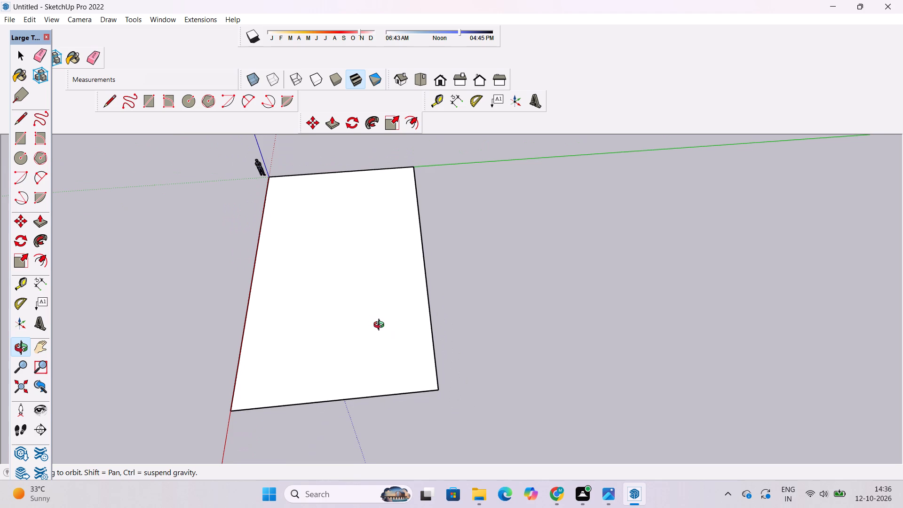
drag(444, 315, 442, 323)
shift+drag(404, 327, 447, 302)
drag(452, 310, 417, 323)
shift+drag(415, 320, 415, 331)
key(space)
click(468, 268)
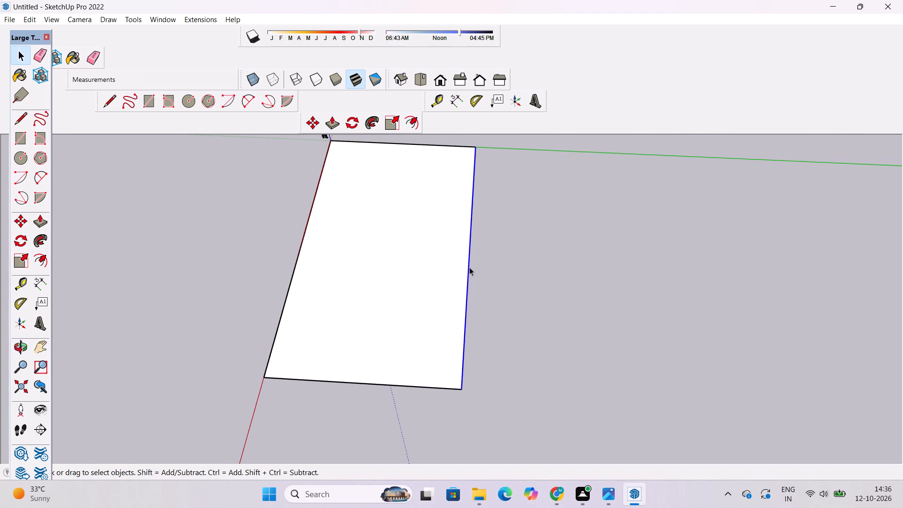
key(m)
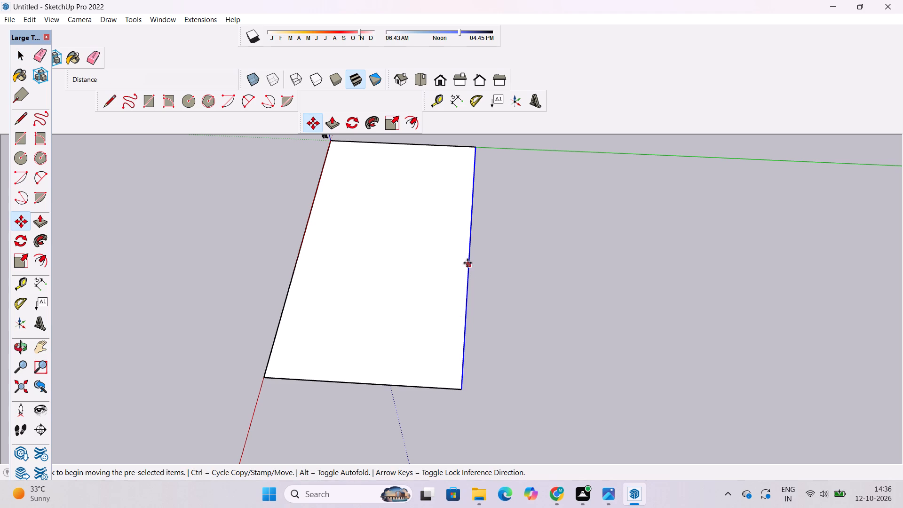
click(469, 250)
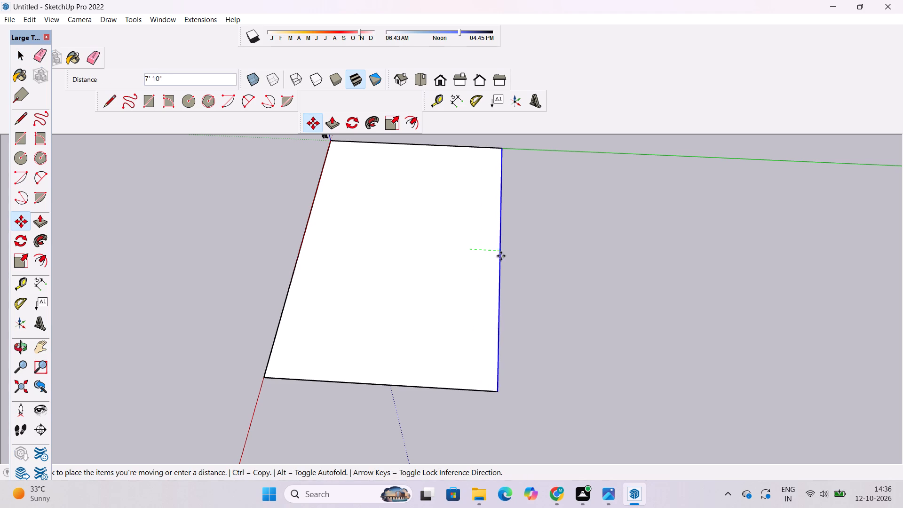
text(15')
key(Return)
key(space)
click(548, 270)
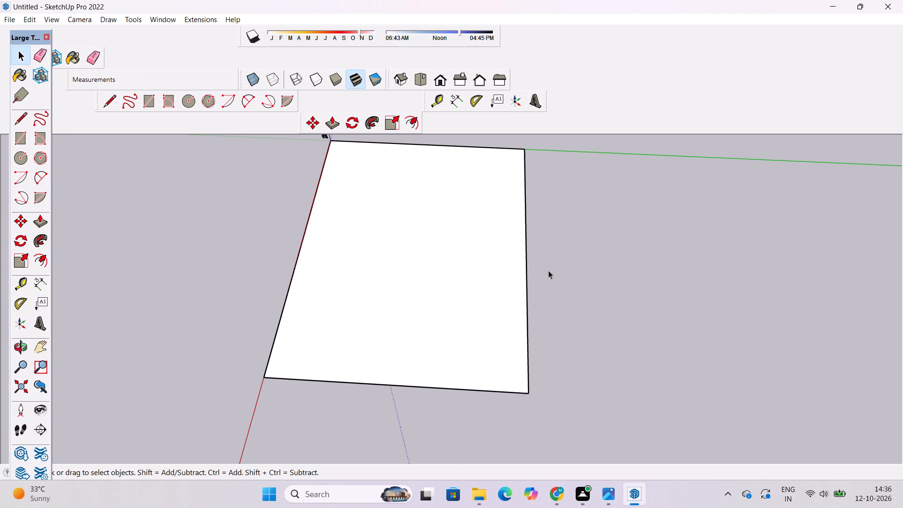
Inspect the deepened original rectangle beside its copy from the top and at an angle.
key(o)
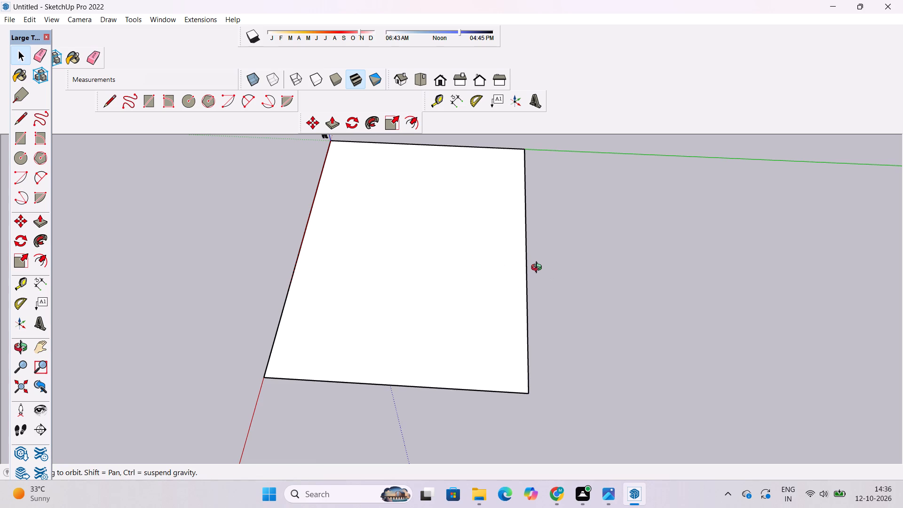
drag(265, 343, 610, 344)
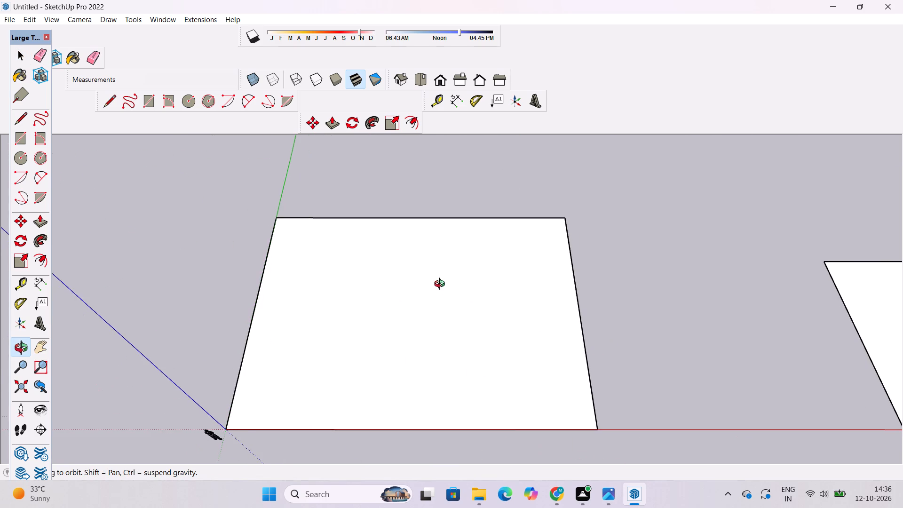
scroll(441, 284, down, 4)
click(416, 72)
scroll(426, 332, down, 2)
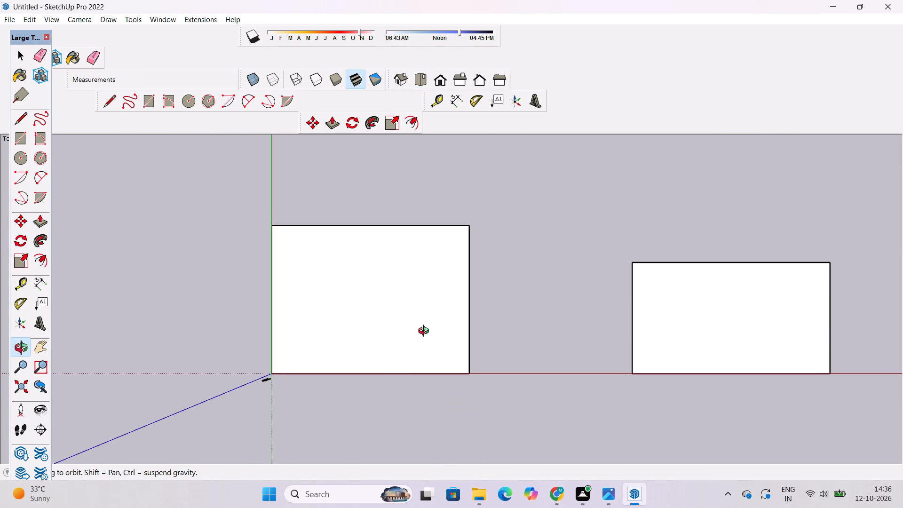
drag(393, 389, 391, 322)
scroll(378, 417, up, 5)
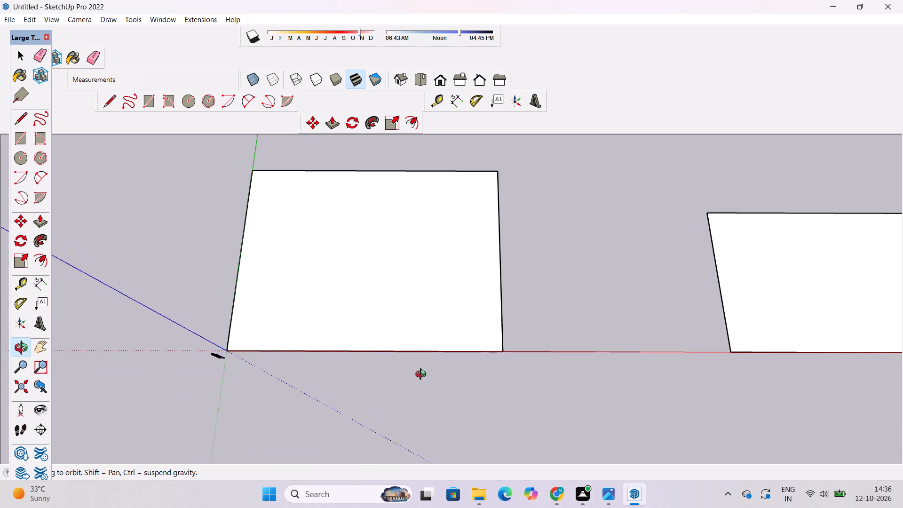
scroll(423, 375, up, 2)
scroll(321, 373, down, 7)
drag(349, 365, 350, 372)
shift+drag(377, 347, 376, 357)
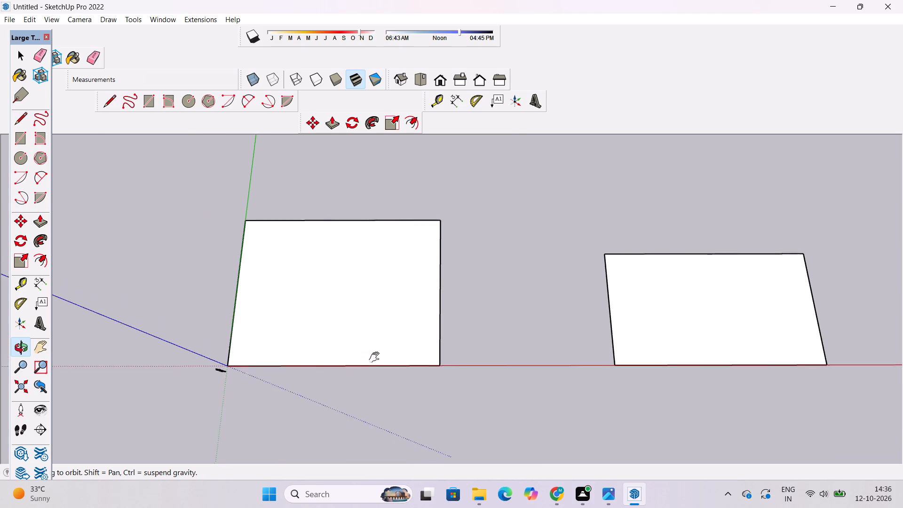
shift+drag(376, 357, 375, 361)
shift+drag(384, 365, 354, 364)
scroll(377, 341, up, 3)
shift+click(377, 341)
Move the original rectangle's edge facing the copy outward 10' along the red axis.
key(space)
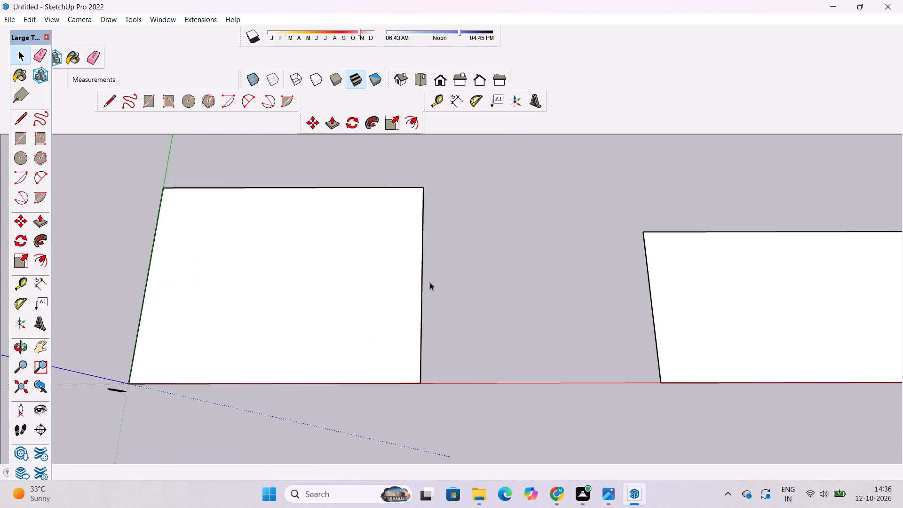
click(421, 242)
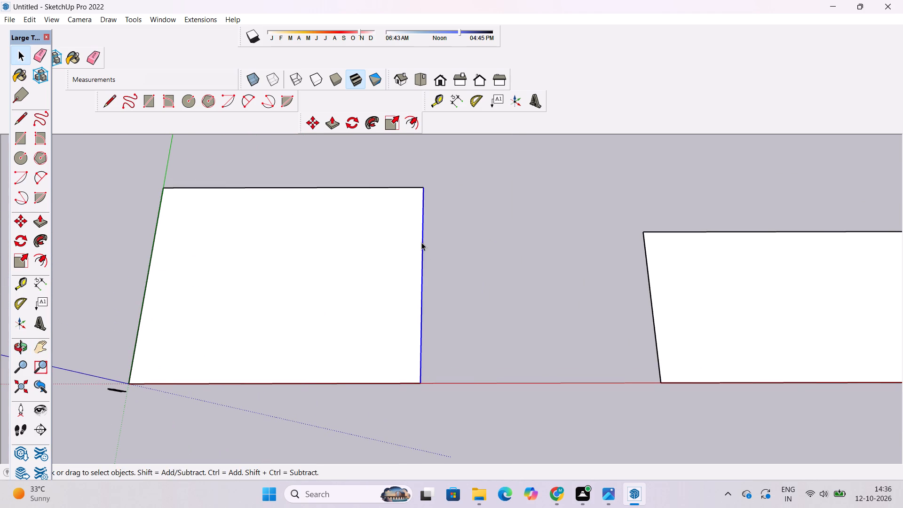
key(m)
click(424, 280)
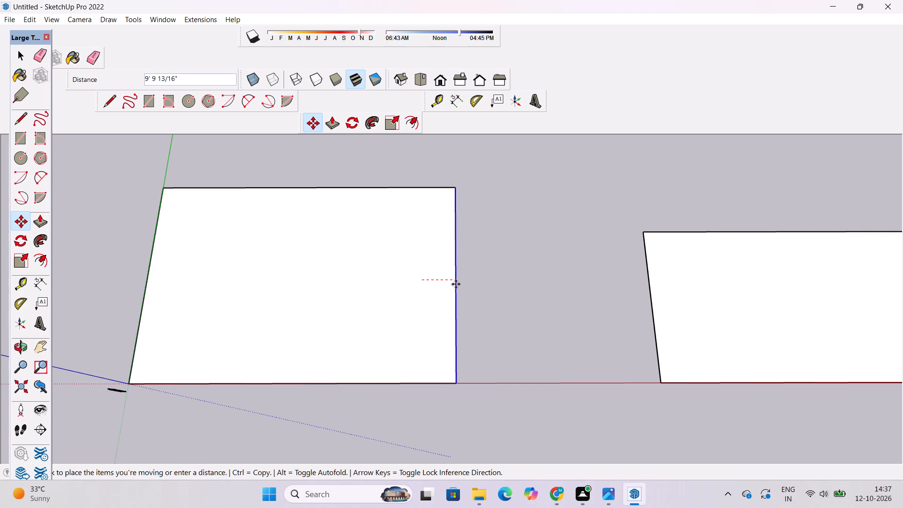
key(1)
text(0')
key(Return)
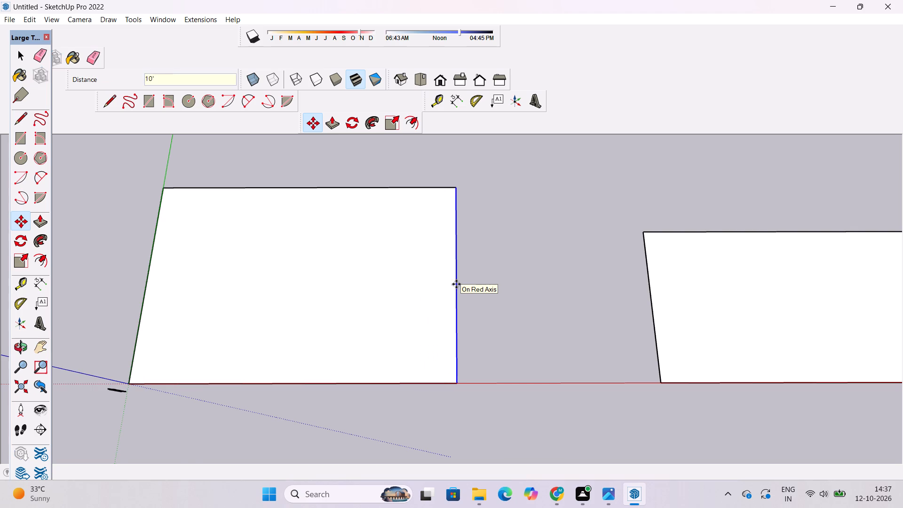
key(space)
click(533, 271)
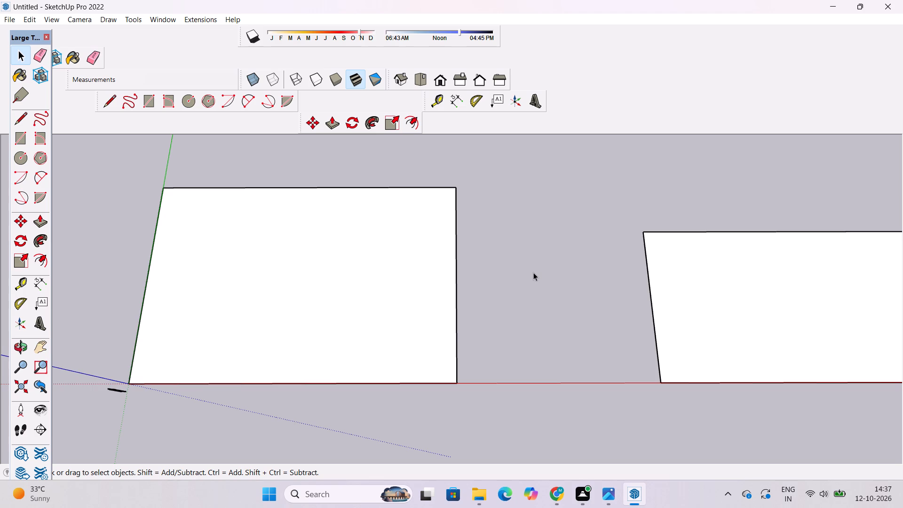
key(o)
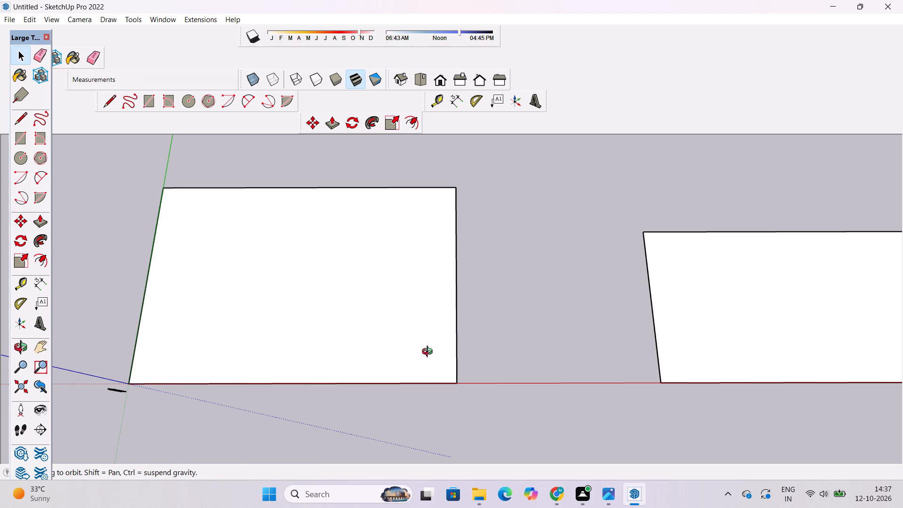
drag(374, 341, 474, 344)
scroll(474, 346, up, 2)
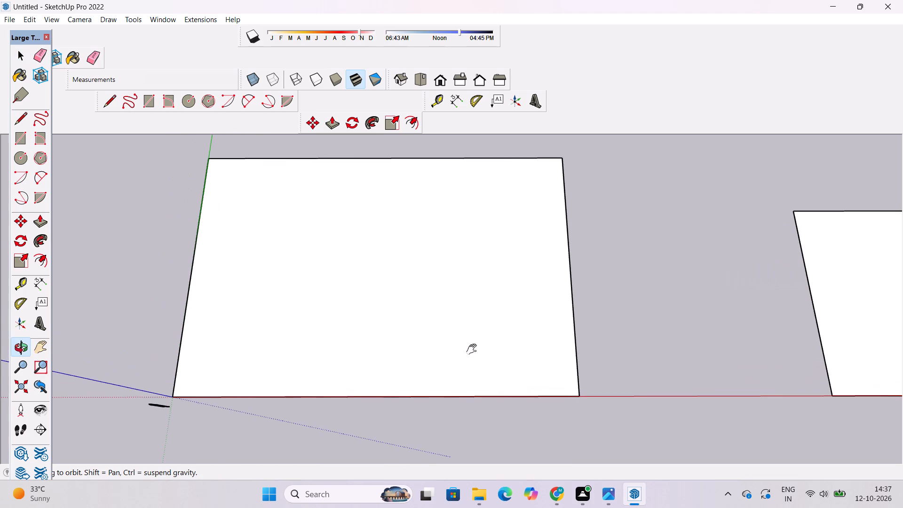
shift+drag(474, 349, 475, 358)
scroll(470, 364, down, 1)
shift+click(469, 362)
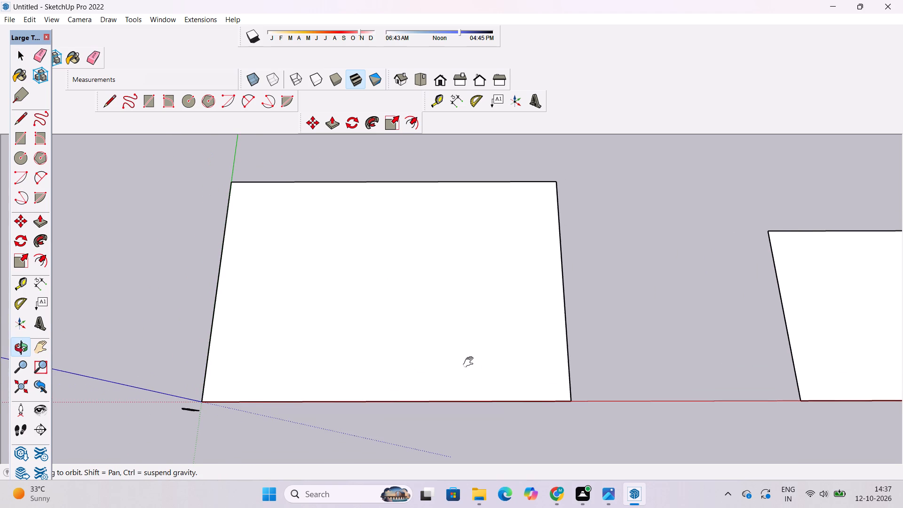
Inspect the widened original rectangle and its gap to the copy from closer and tilted views.
scroll(515, 384, down, 1)
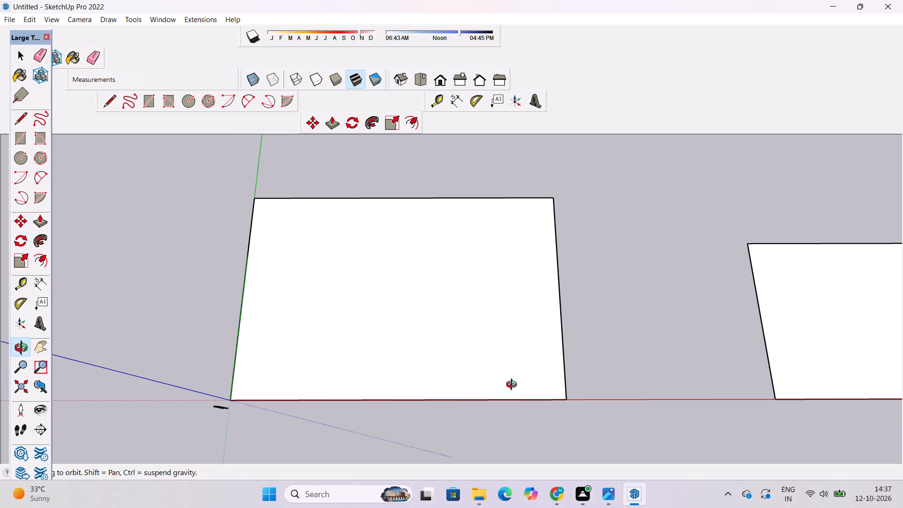
scroll(514, 386, up, 1)
shift+click(514, 386)
shift+click(514, 389)
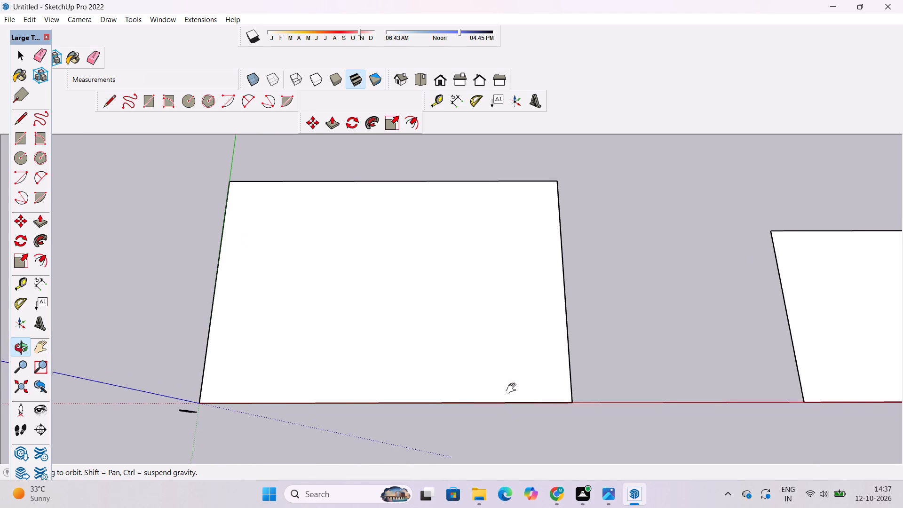
key(space)
scroll(512, 388, up, 2)
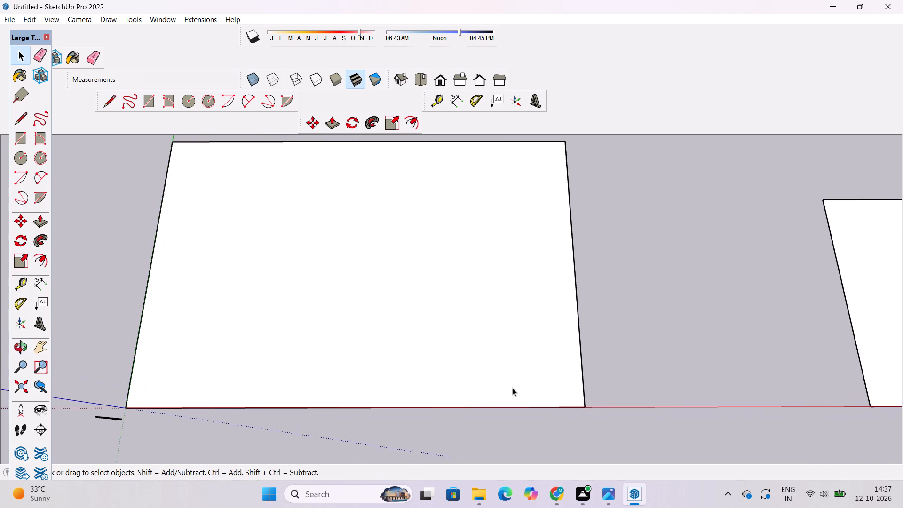
scroll(512, 388, up, 1)
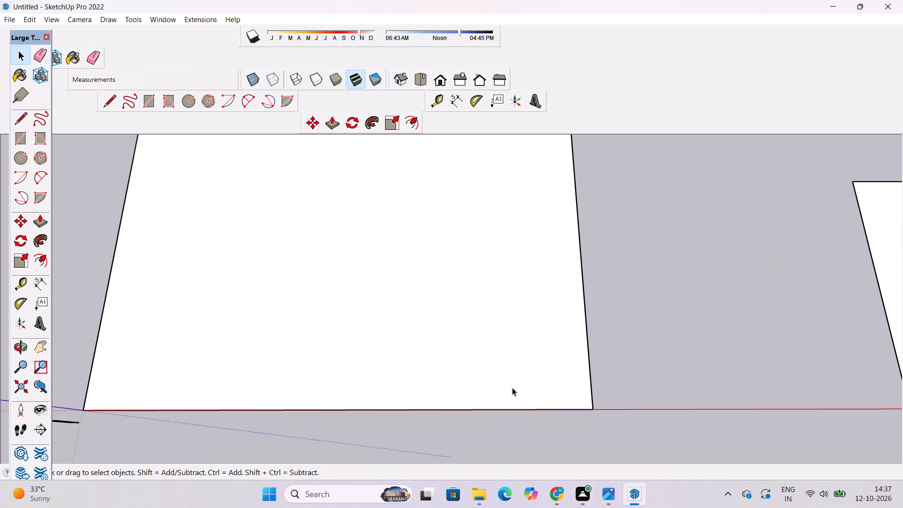
scroll(512, 388, down, 3)
key(o)
shift+drag(492, 414, 490, 405)
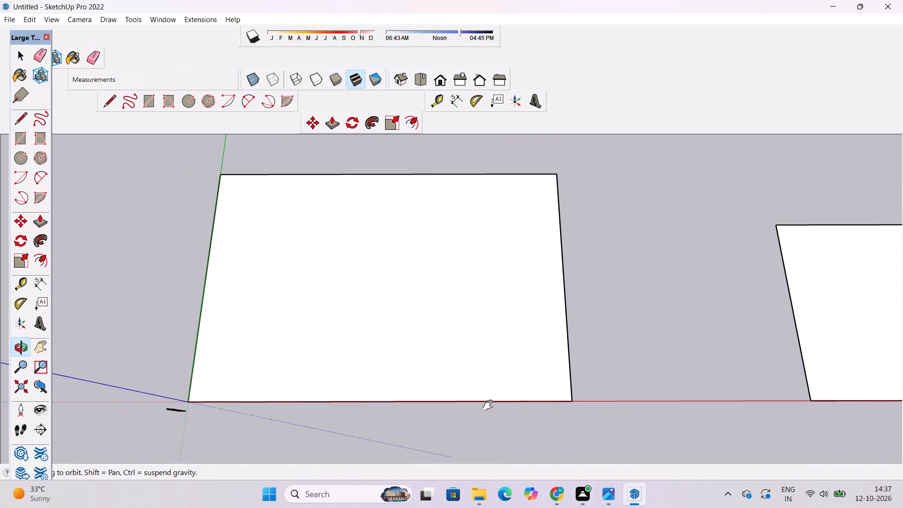
shift+drag(490, 405, 490, 372)
drag(460, 384, 459, 330)
scroll(459, 319, down, 5)
shift+drag(459, 319, 456, 362)
shift+scroll(461, 366, up, 3)
shift+drag(461, 366, 412, 353)
shift+scroll(410, 352, down, 2)
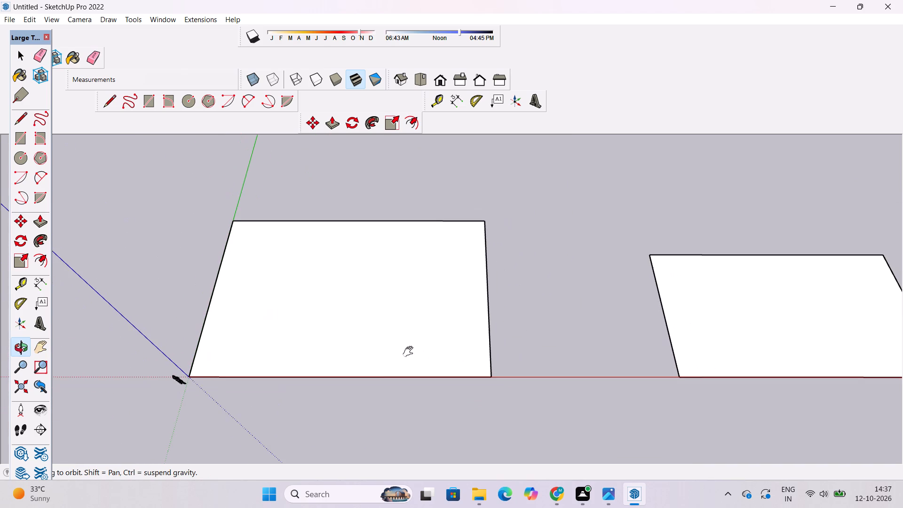
shift+click(411, 352)
Move the original rectangle's edge facing the copy a further 10' outward along the red axis.
key(space)
scroll(409, 216, up, 4)
click(412, 238)
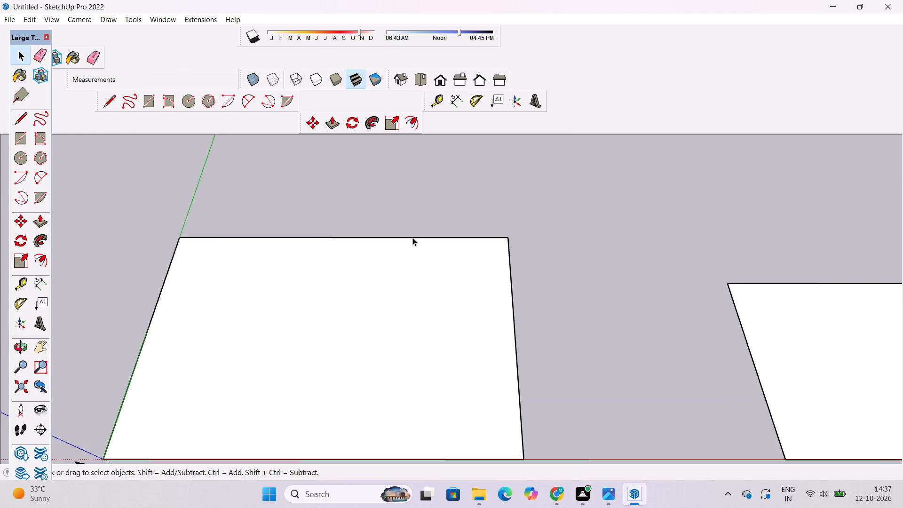
scroll(412, 238, down, 2)
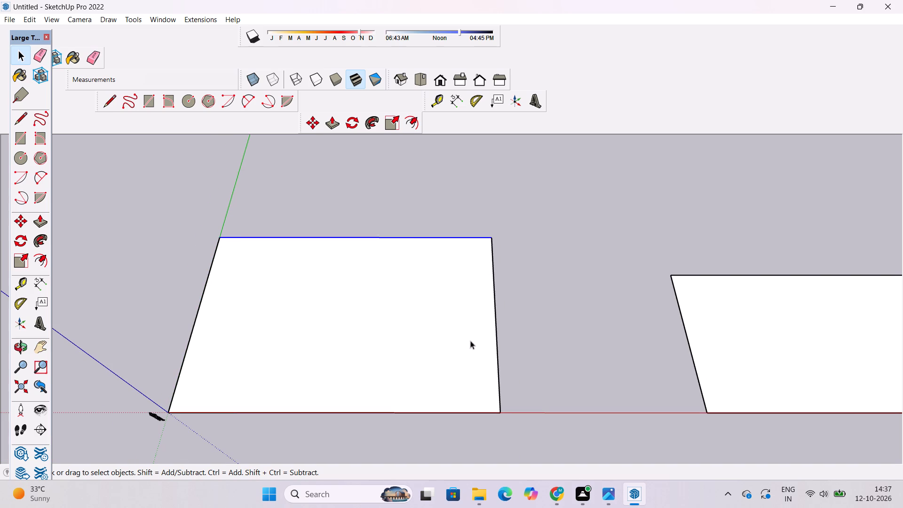
click(496, 314)
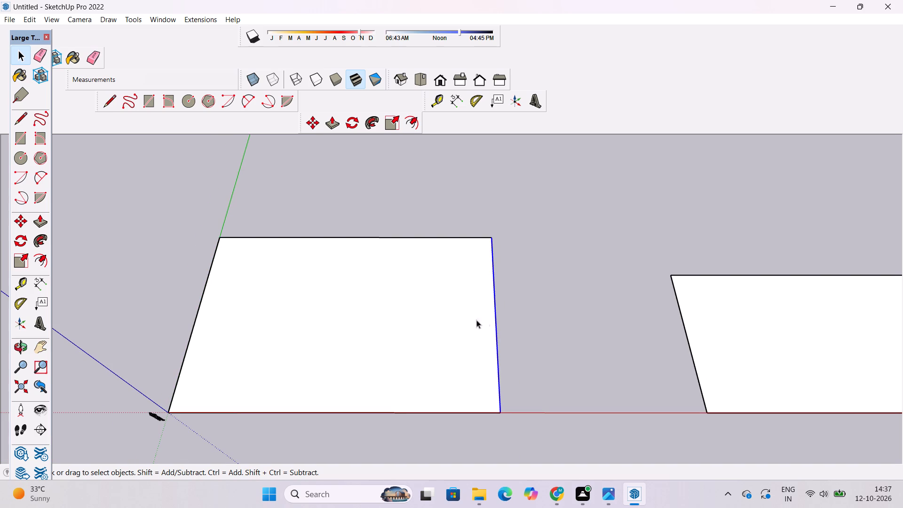
scroll(348, 327, down, 1)
key(m)
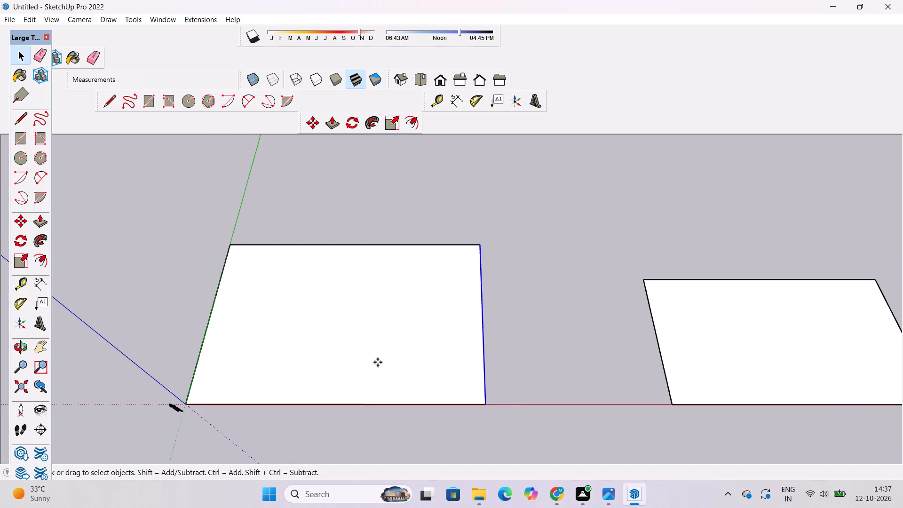
click(483, 318)
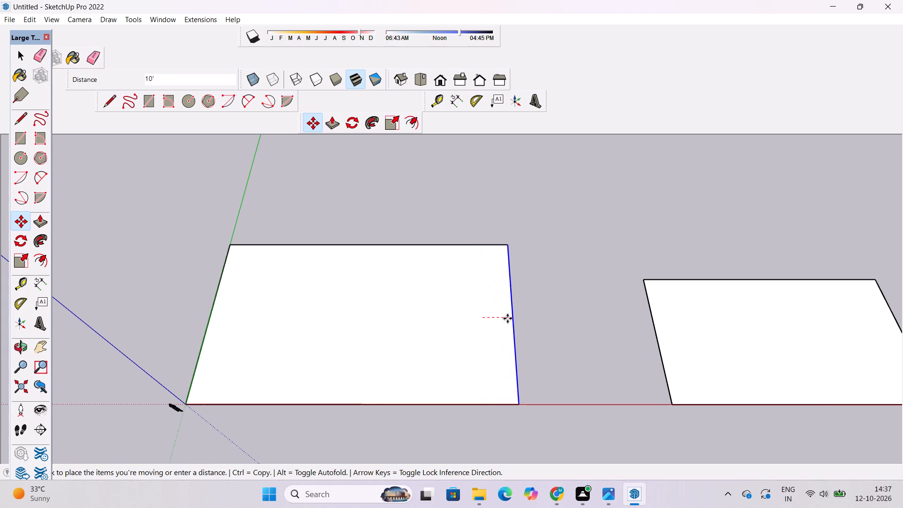
text(10')
key(Return)
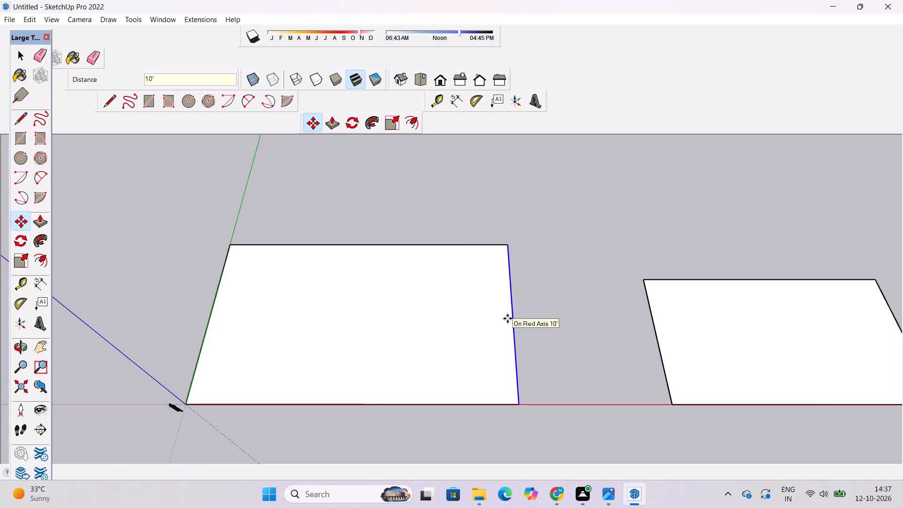
key(space)
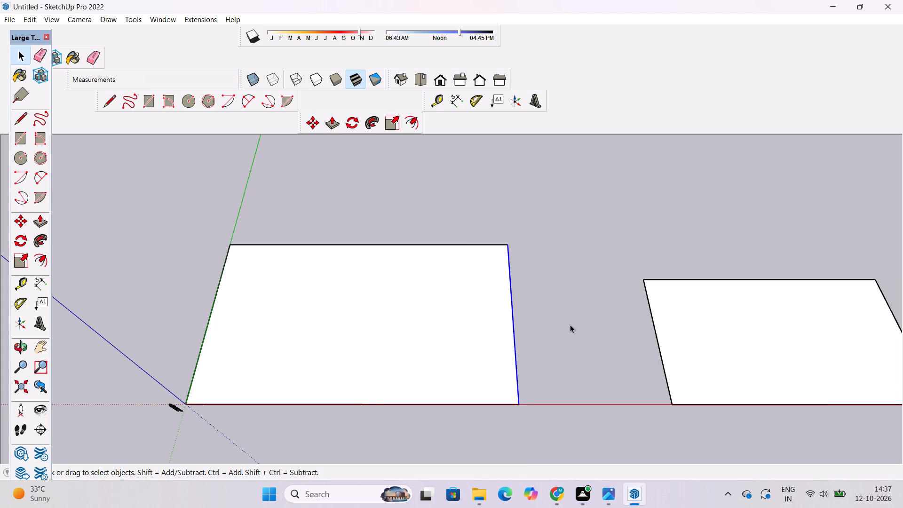
click(570, 325)
Inspect the enlarged original rectangle, its corner at the origin and the remaining gap to the copy.
key(o)
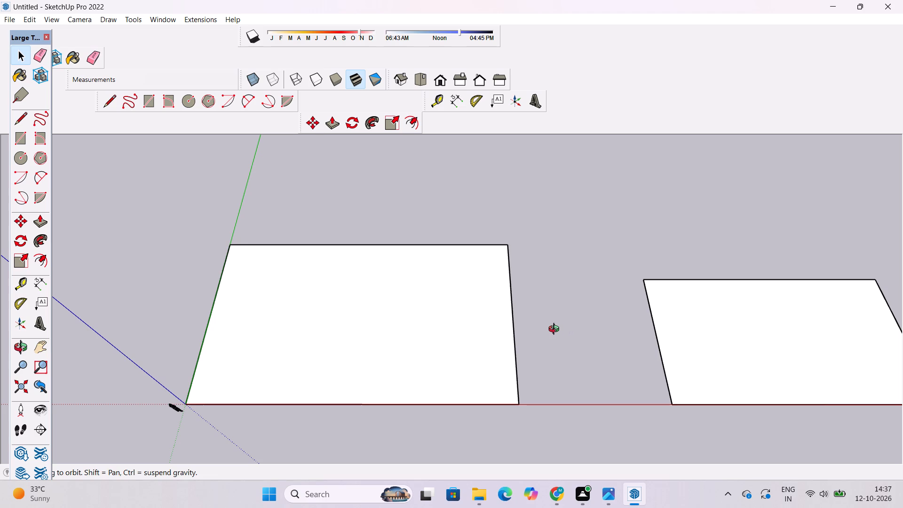
shift+drag(479, 357, 478, 368)
drag(422, 410, 420, 382)
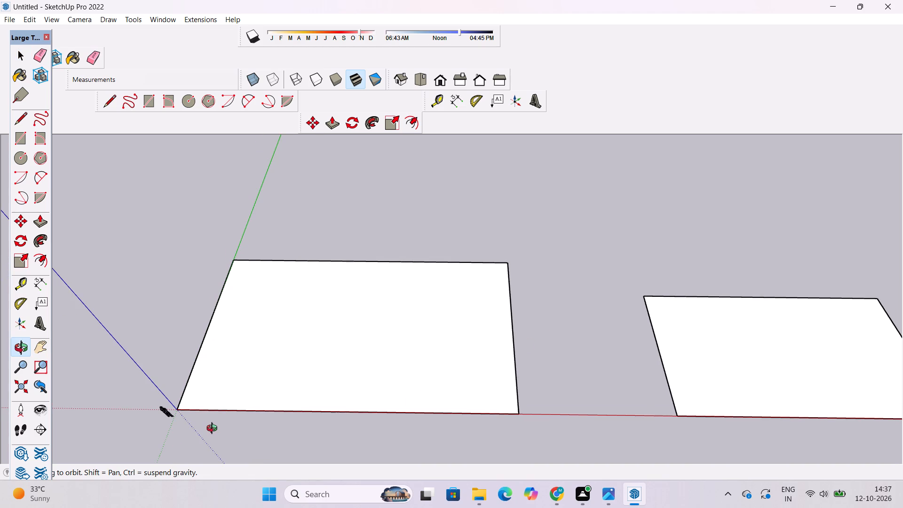
scroll(210, 439, up, 1)
shift+drag(210, 439, 214, 433)
scroll(216, 431, up, 1)
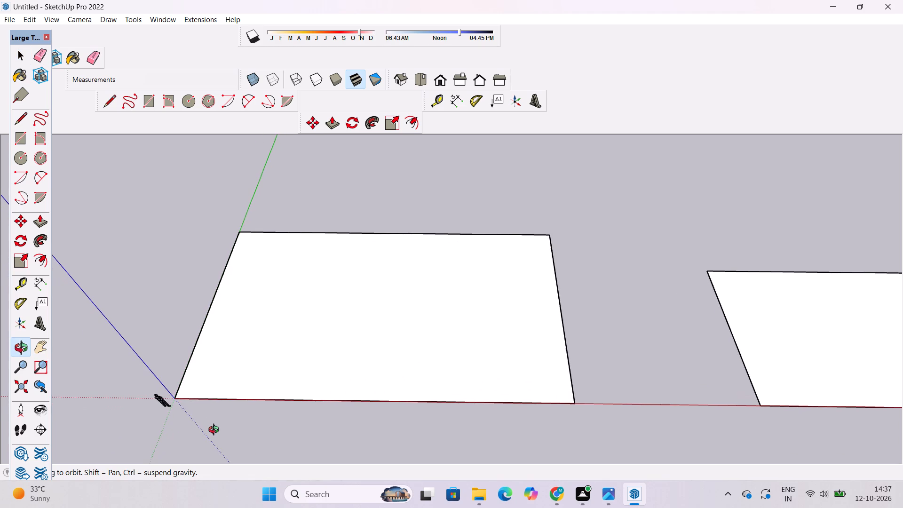
scroll(216, 431, up, 1)
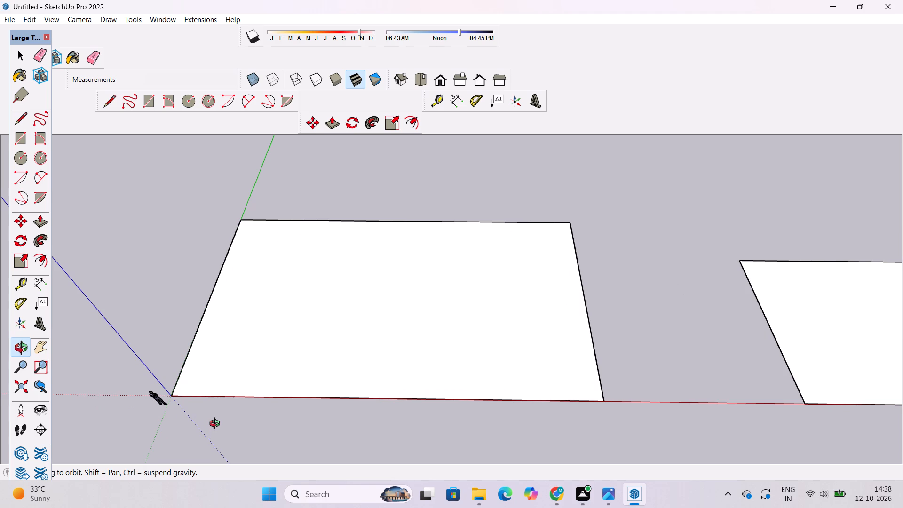
scroll(217, 425, up, 2)
scroll(295, 386, down, 4)
shift+drag(356, 376, 342, 376)
shift+scroll(311, 398, up, 2)
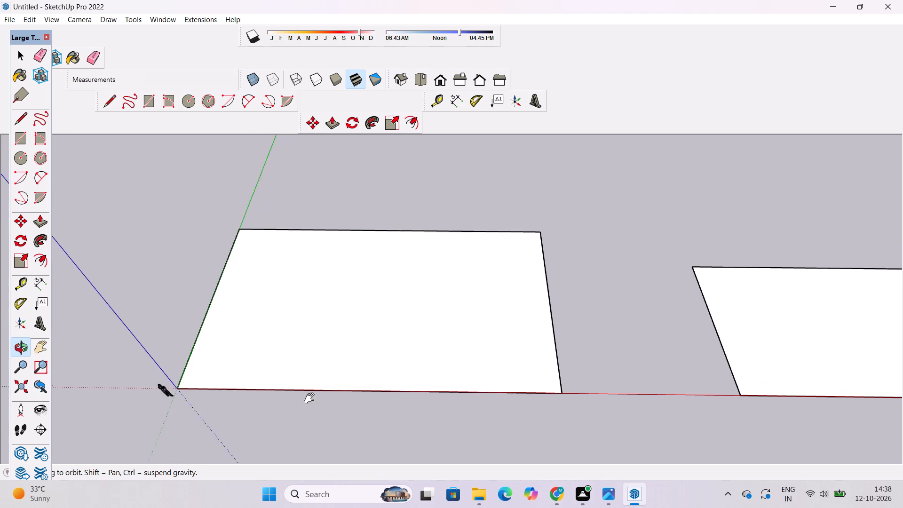
shift+scroll(311, 398, up, 1)
shift+drag(343, 397, 295, 380)
shift+drag(298, 377, 278, 393)
shift+drag(290, 393, 314, 391)
shift+click(313, 392)
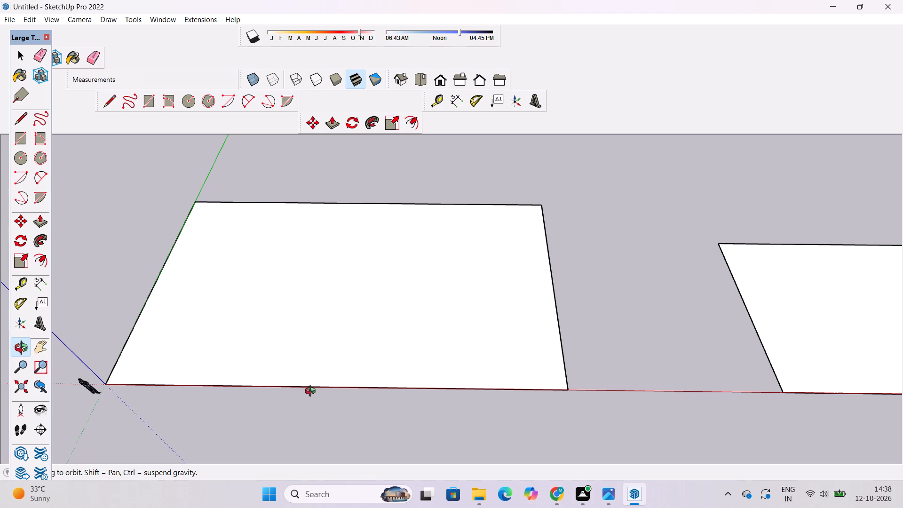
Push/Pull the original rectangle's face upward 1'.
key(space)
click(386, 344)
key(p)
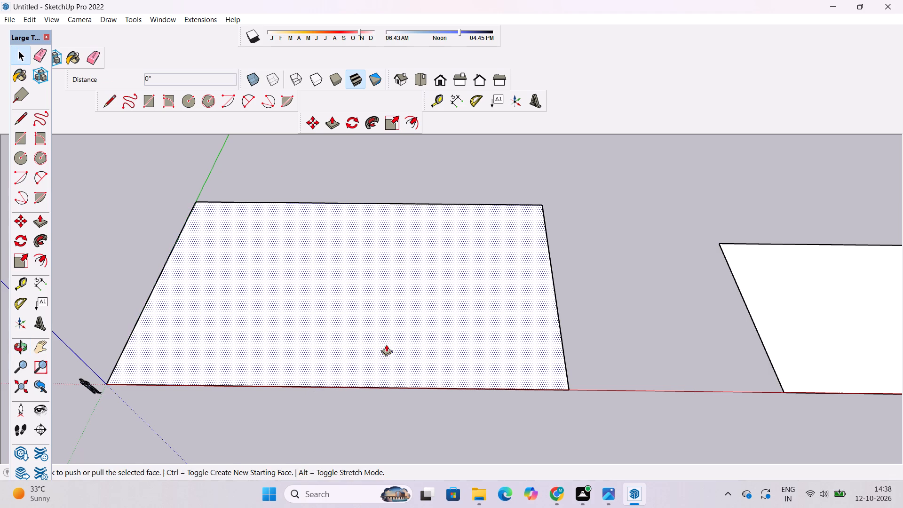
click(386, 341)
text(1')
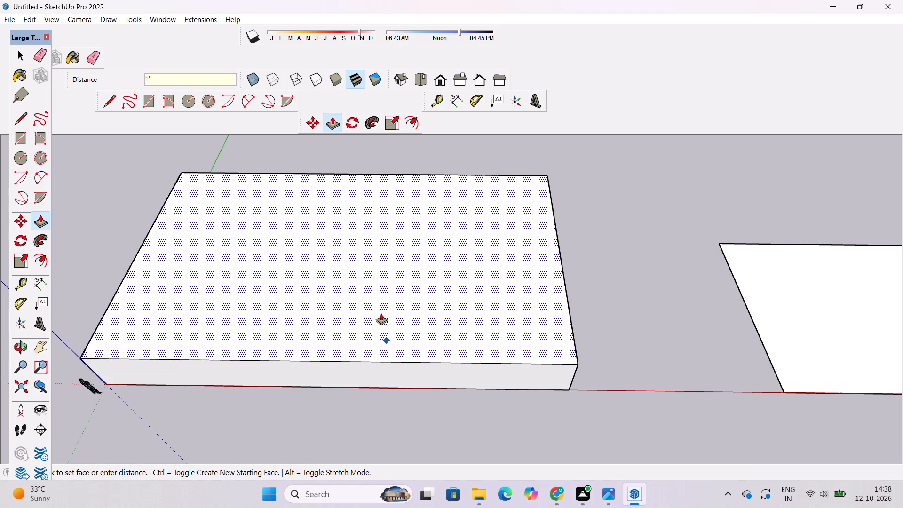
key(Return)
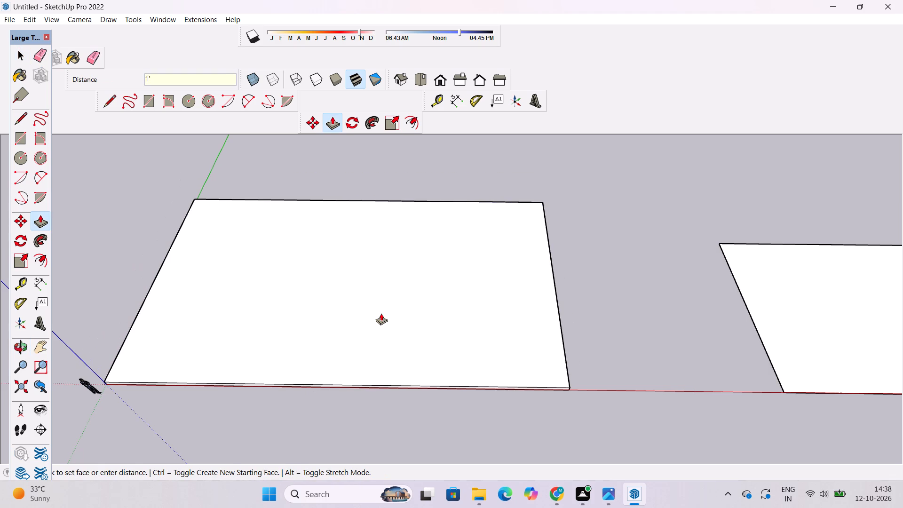
Examine the thickness of the extruded slab beside the flat copy from low and high angles.
key(o)
drag(389, 373, 396, 334)
scroll(416, 405, up, 3)
shift+drag(413, 388, 404, 360)
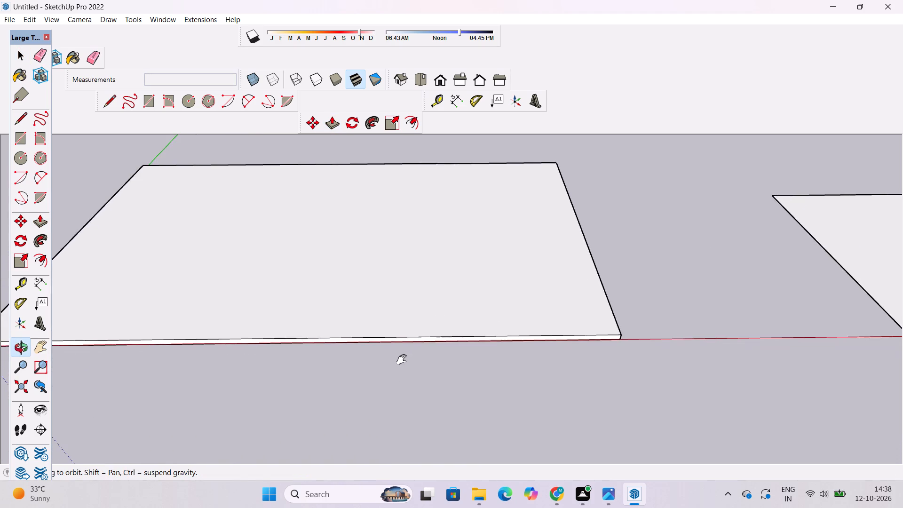
scroll(402, 356, down, 4)
shift+drag(401, 347, 400, 356)
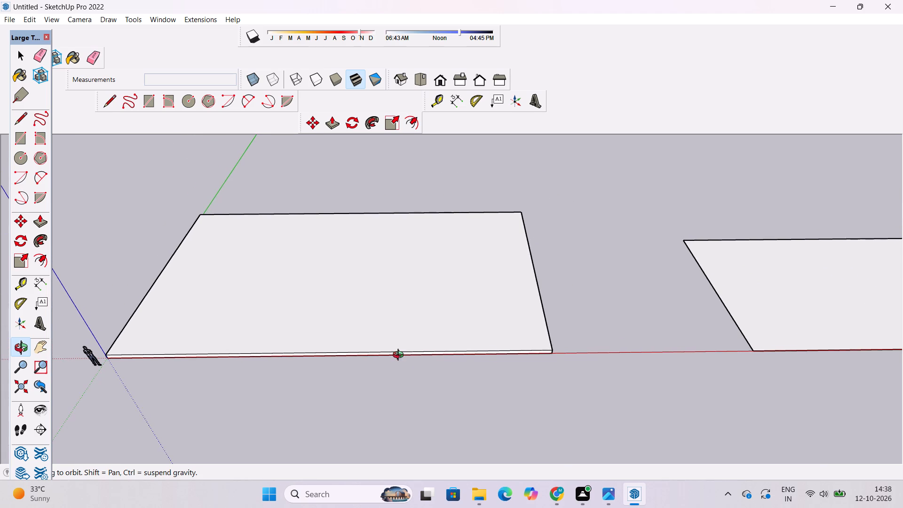
scroll(398, 349, down, 2)
drag(400, 349, 402, 356)
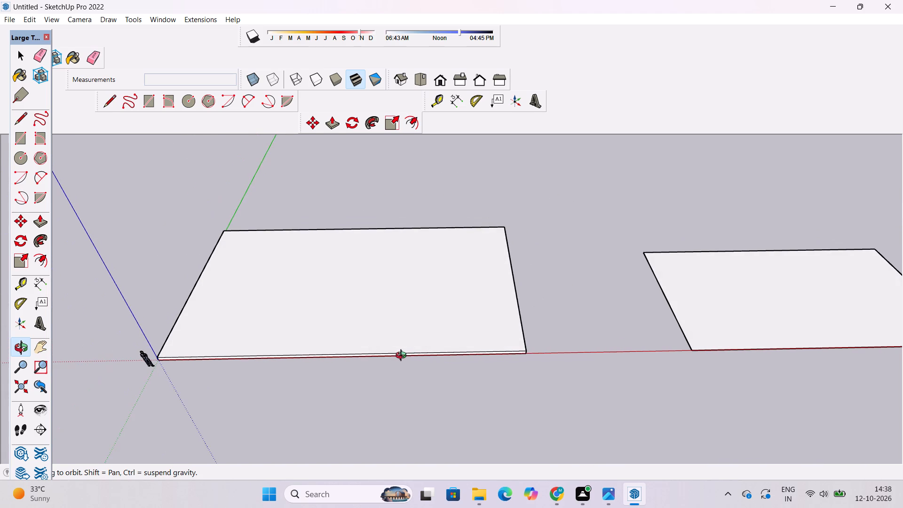
scroll(403, 357, up, 1)
shift+drag(404, 357, 404, 361)
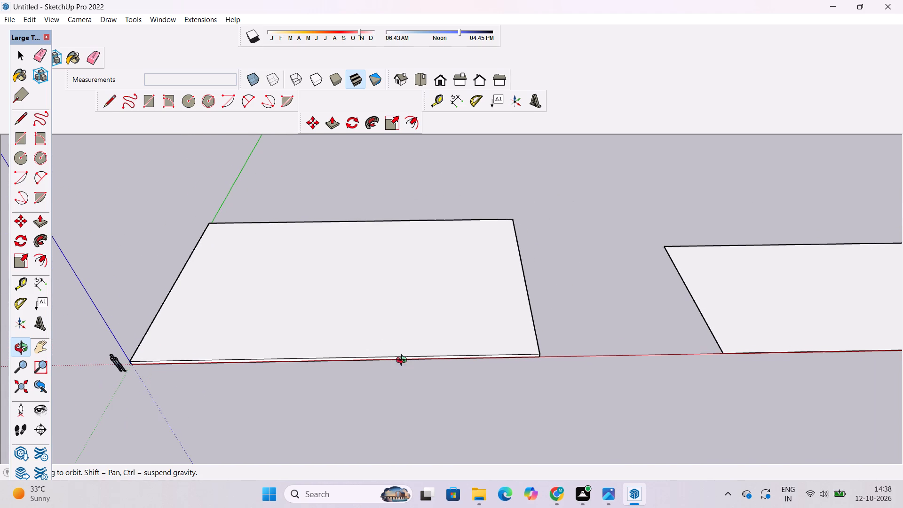
scroll(412, 396, up, 4)
shift+drag(411, 395, 410, 384)
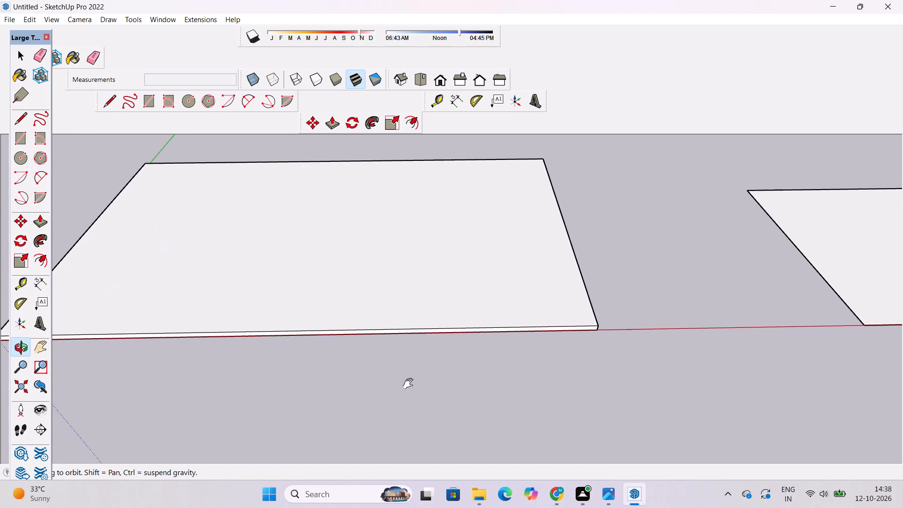
scroll(406, 381, up, 2)
scroll(396, 376, down, 3)
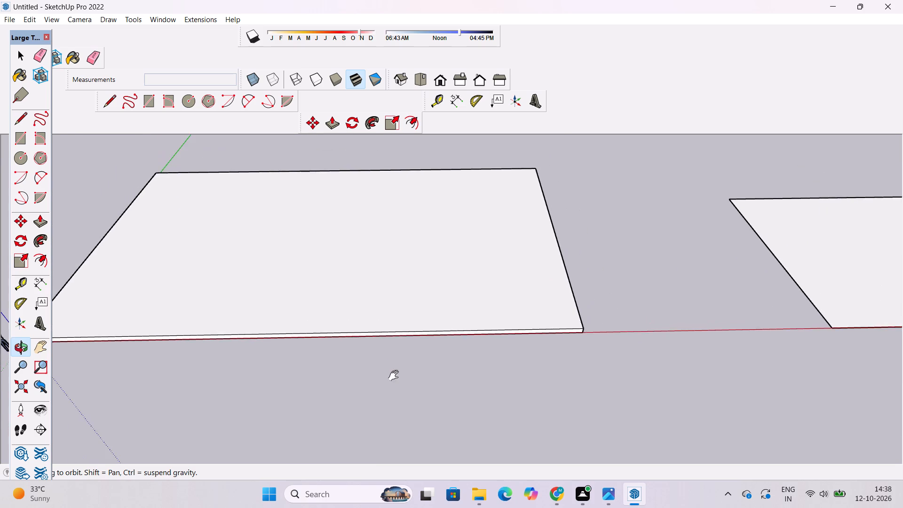
shift+drag(396, 376, 396, 402)
scroll(428, 377, down, 4)
shift+drag(427, 376, 463, 365)
drag(464, 365, 465, 399)
shift+drag(477, 376, 475, 383)
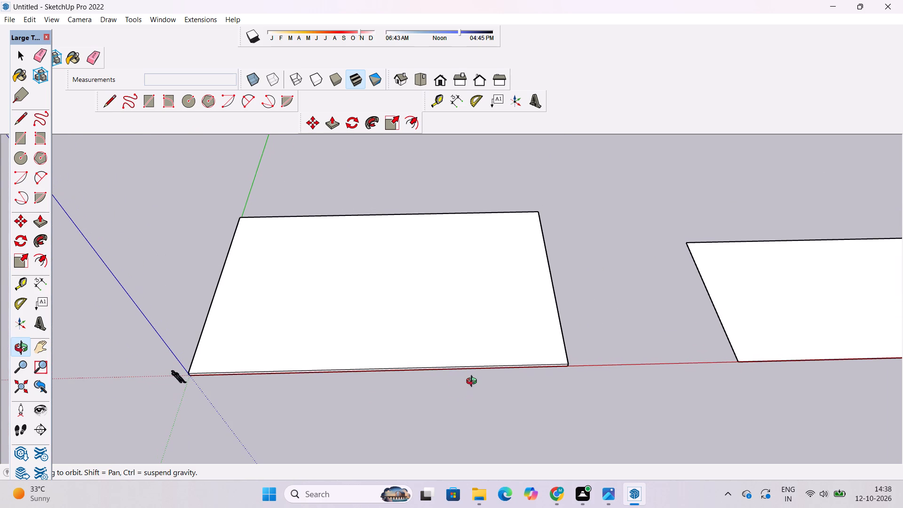
scroll(439, 330, down, 3)
shift+drag(462, 327, 431, 340)
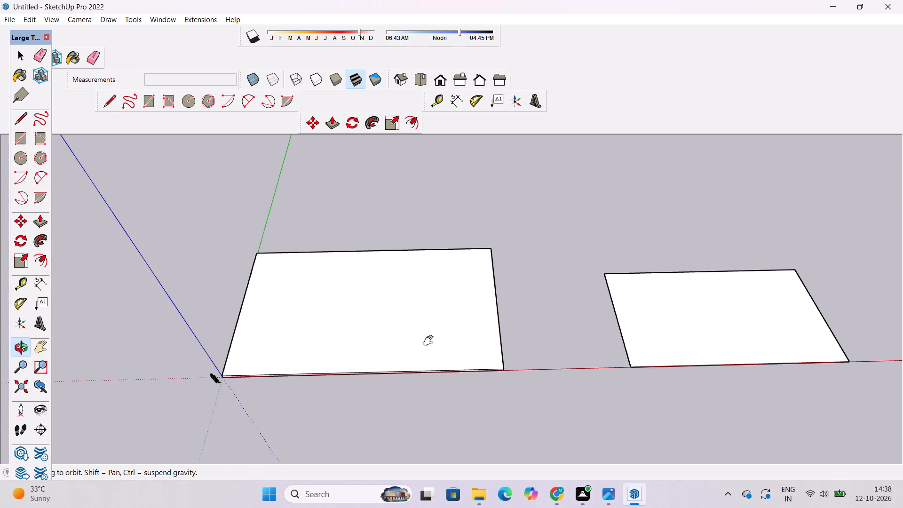
shift+scroll(386, 372, up, 3)
shift+drag(386, 373, 386, 362)
drag(496, 319, 441, 177)
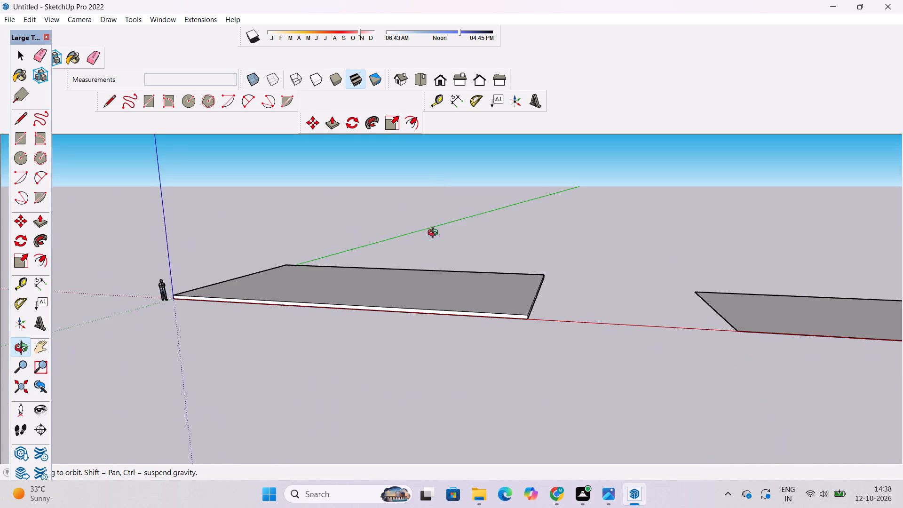
drag(441, 242, 500, 310)
drag(500, 312, 500, 323)
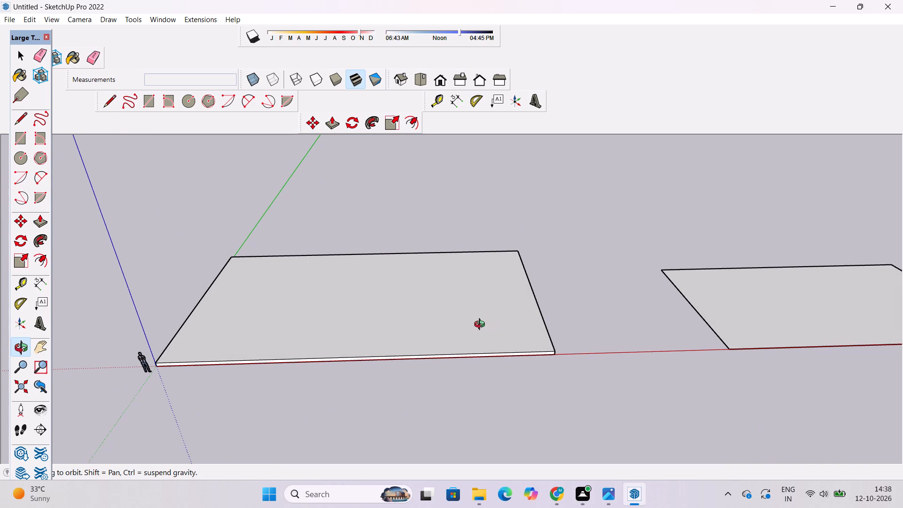
scroll(482, 325, down, 2)
shift+drag(478, 326, 457, 351)
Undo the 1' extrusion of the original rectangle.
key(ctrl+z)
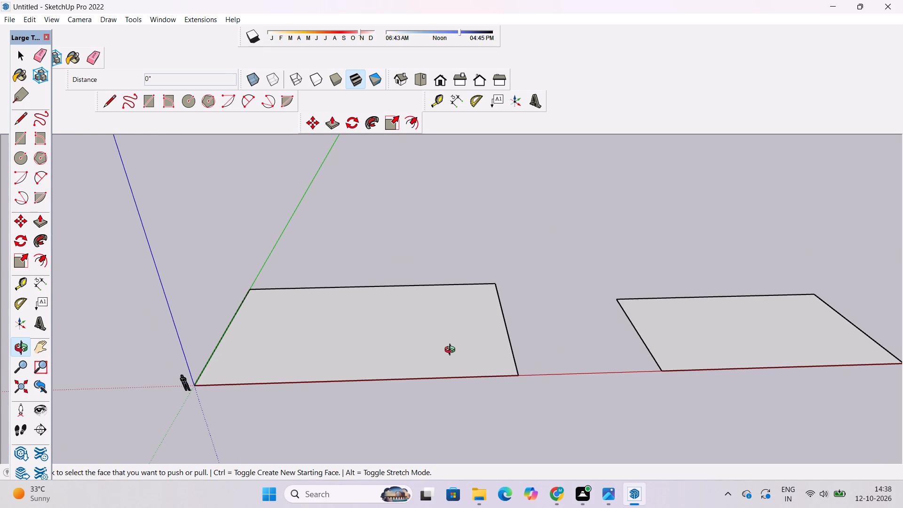
Push/Pull the original rectangle's face upward 2'.
key(space)
click(436, 357)
key(p)
click(436, 357)
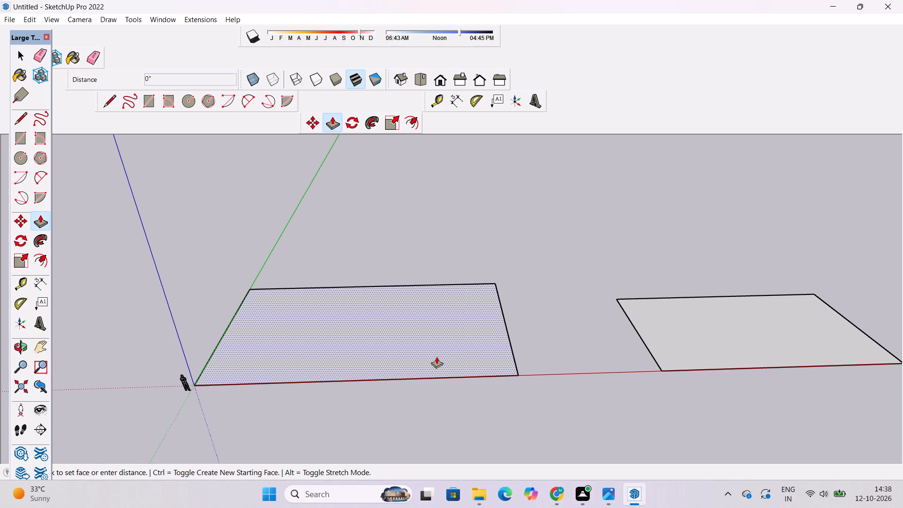
text(2')
key(Return)
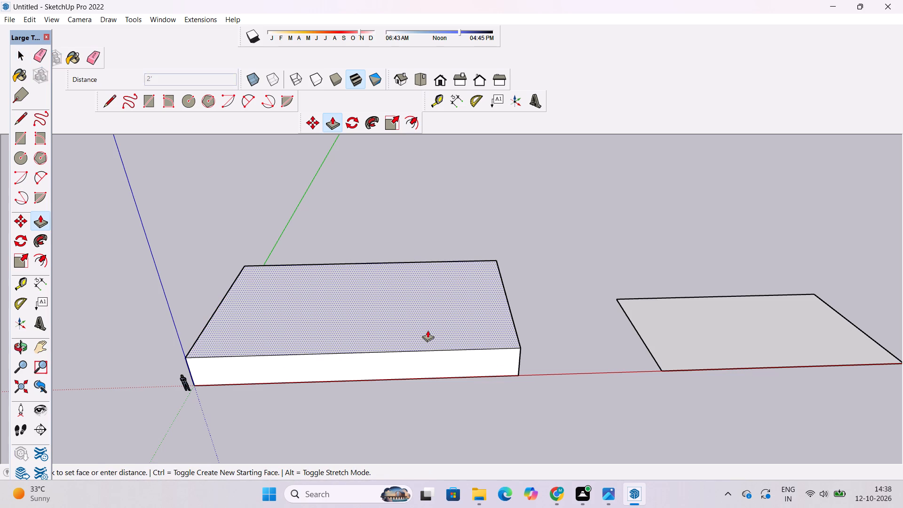
Move the whole 2' slab from its bottom corner at the origin a short distance along the red axis.
key(space)
click(529, 320)
key(o)
drag(523, 358, 463, 305)
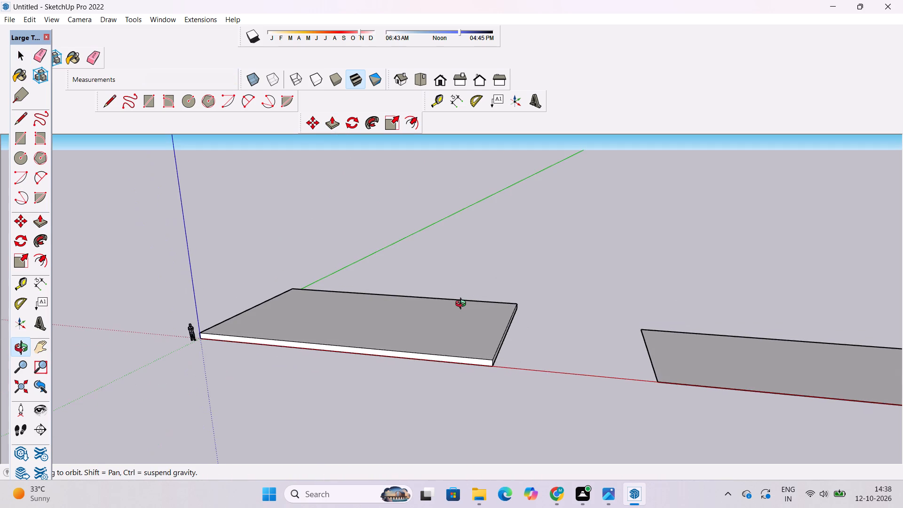
scroll(469, 299, down, 4)
drag(419, 323, 589, 365)
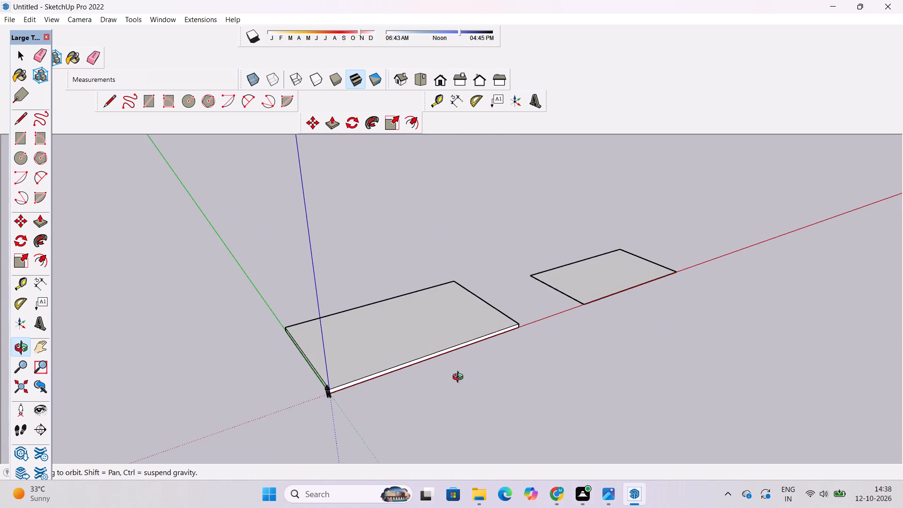
shift+drag(453, 376, 428, 378)
shift+scroll(369, 390, up, 5)
shift+drag(375, 384, 362, 392)
drag(362, 392, 334, 398)
key(space)
triple_click(332, 355)
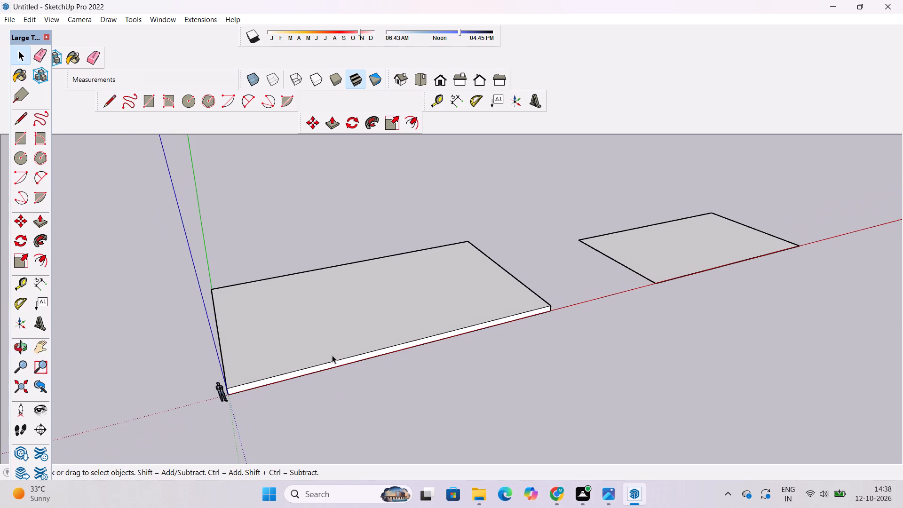
key(m)
scroll(228, 401, up, 2)
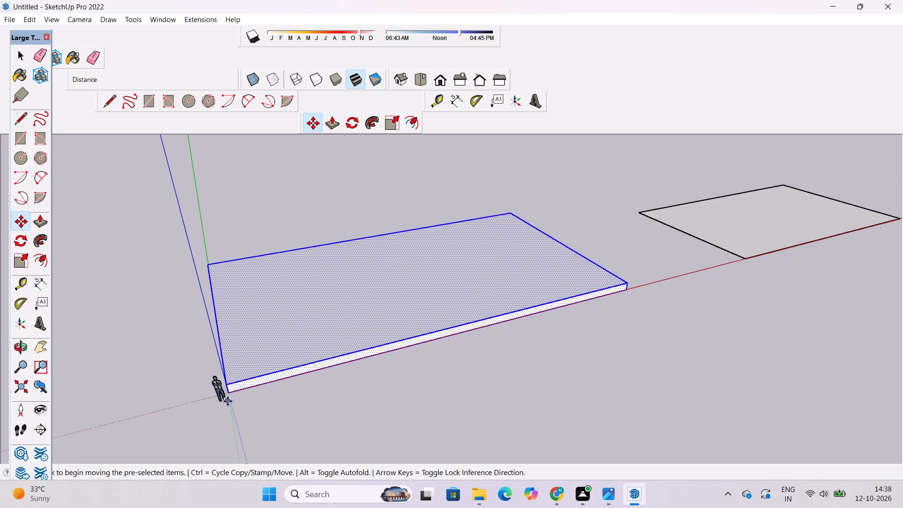
scroll(228, 401, up, 13)
click(231, 379)
scroll(231, 379, down, 4)
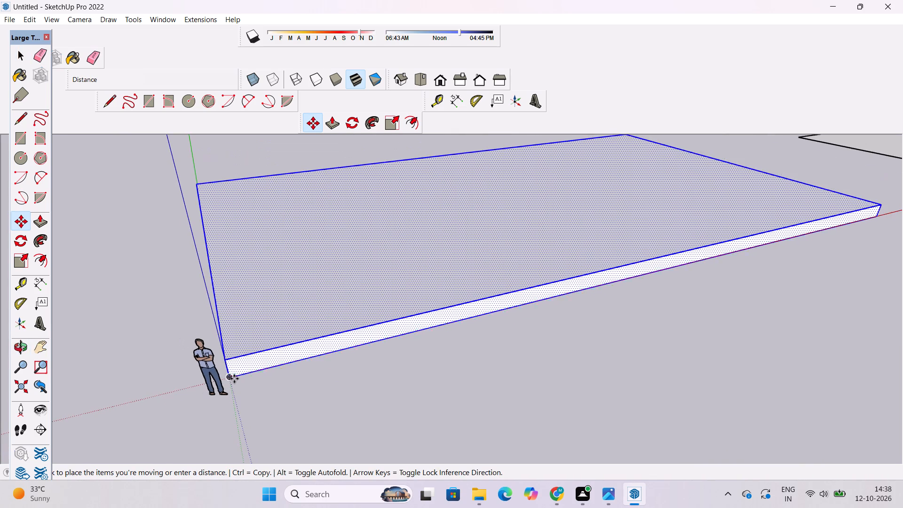
click(284, 365)
key(space)
click(261, 360)
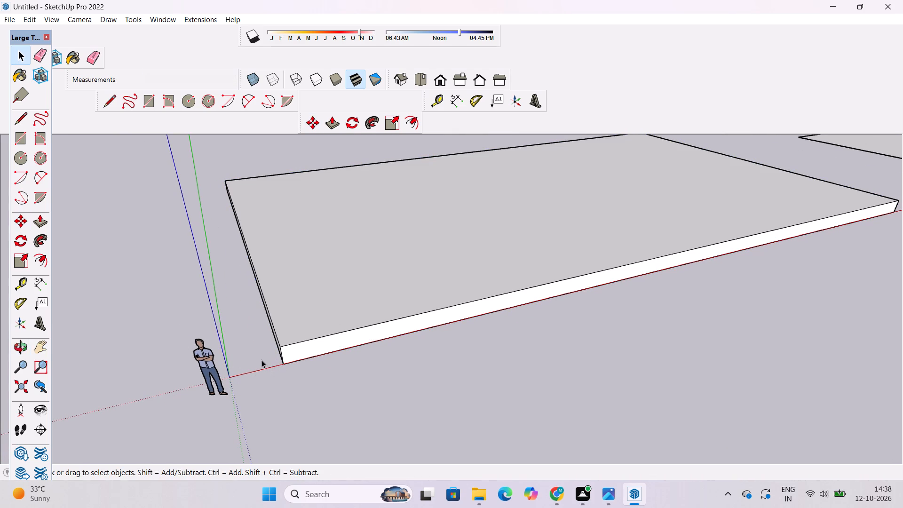
Examine the moved slab's front edge and its position beside the flat copy from several angles and distances.
key(o)
scroll(260, 364, down, 5)
drag(498, 349, 426, 357)
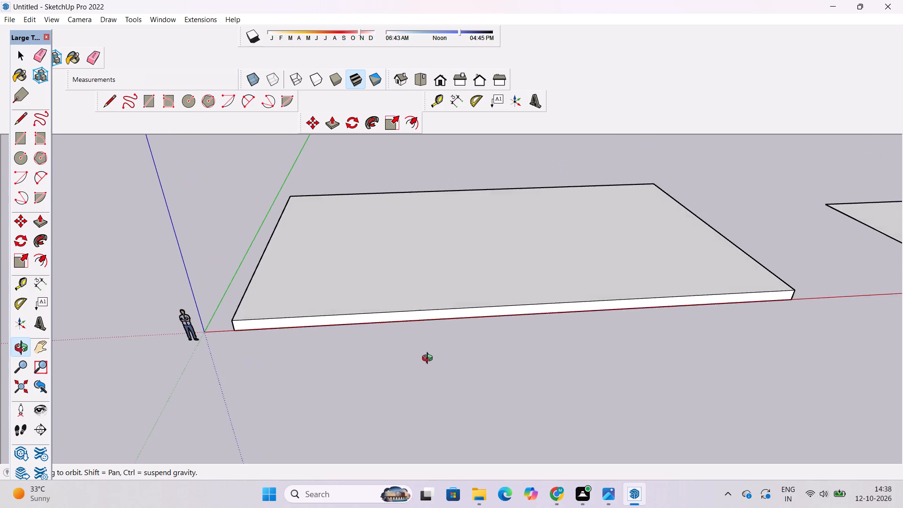
scroll(429, 359, down, 5)
shift+drag(604, 309, 503, 311)
scroll(508, 332, down, 5)
drag(496, 331, 514, 370)
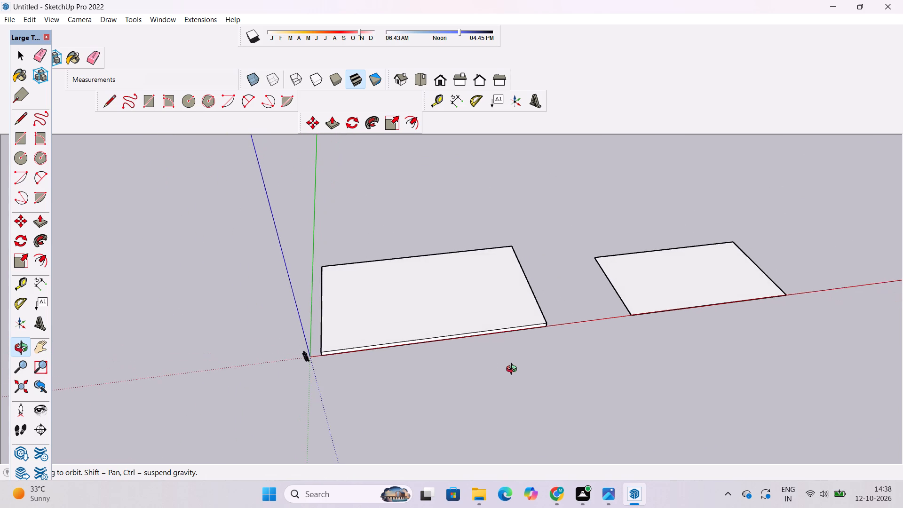
scroll(525, 357, up, 3)
shift+drag(526, 352, 526, 392)
scroll(450, 381, down, 1)
scroll(383, 378, up, 3)
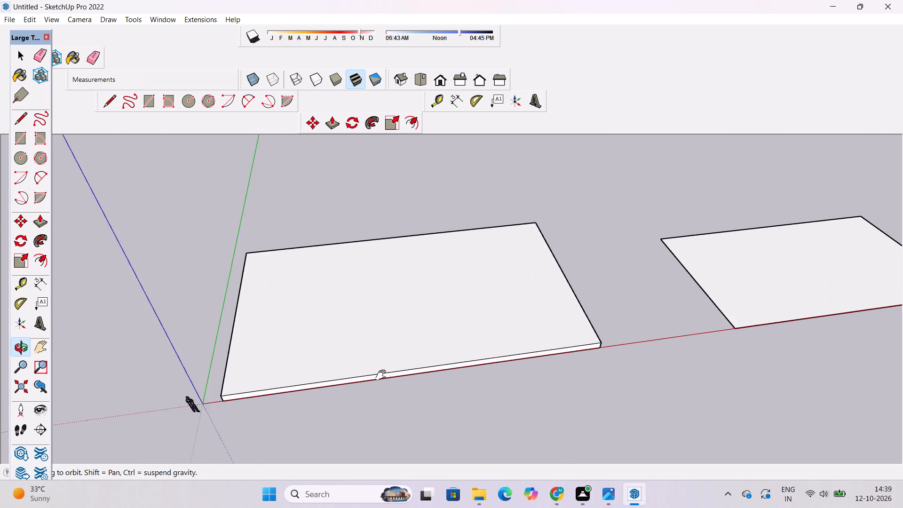
scroll(383, 375, up, 3)
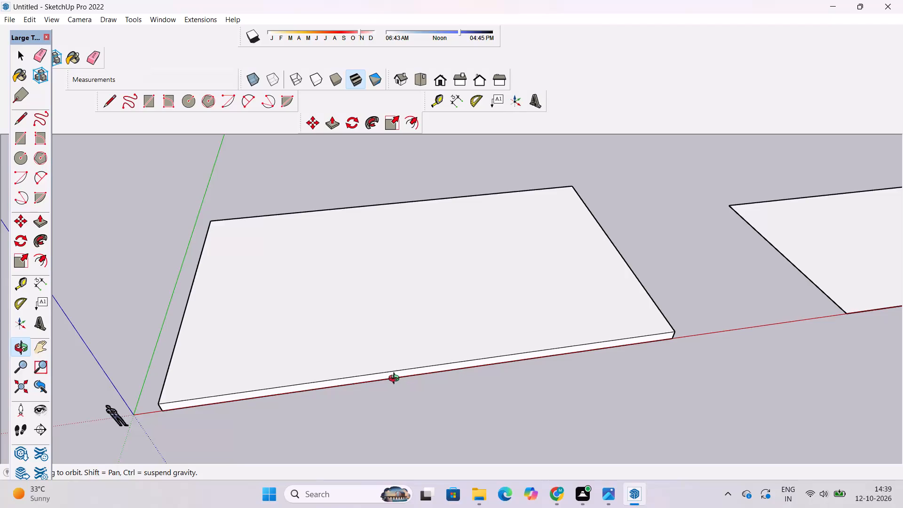
scroll(396, 380, down, 3)
scroll(400, 382, up, 1)
shift+drag(397, 375, 393, 380)
shift+drag(393, 397, 388, 397)
scroll(387, 396, up, 1)
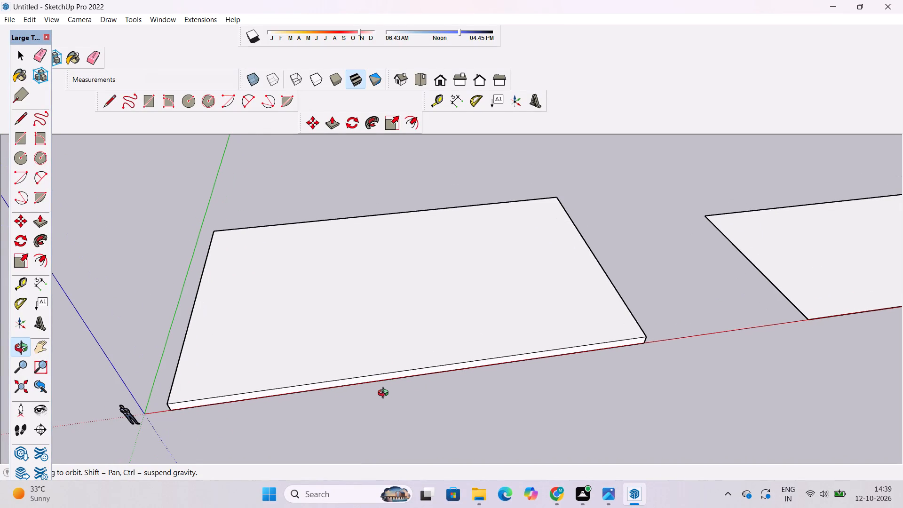
scroll(385, 391, up, 4)
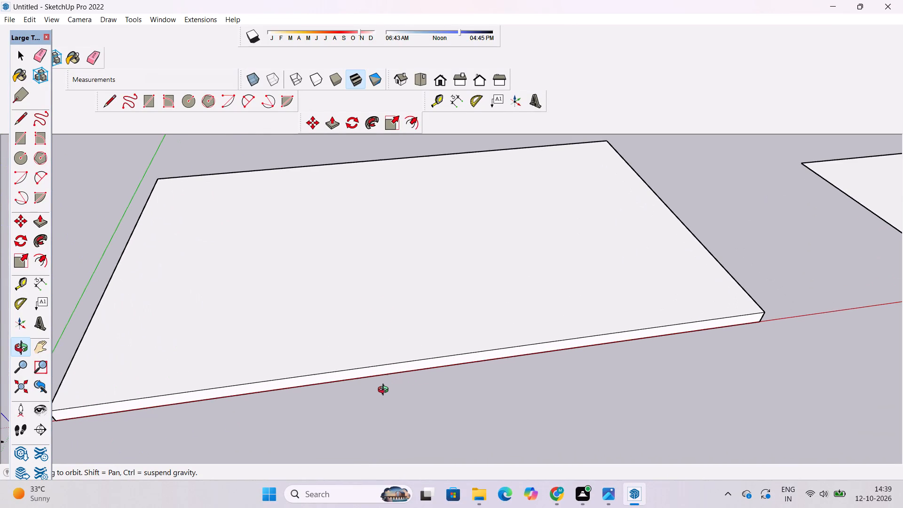
scroll(384, 389, down, 3)
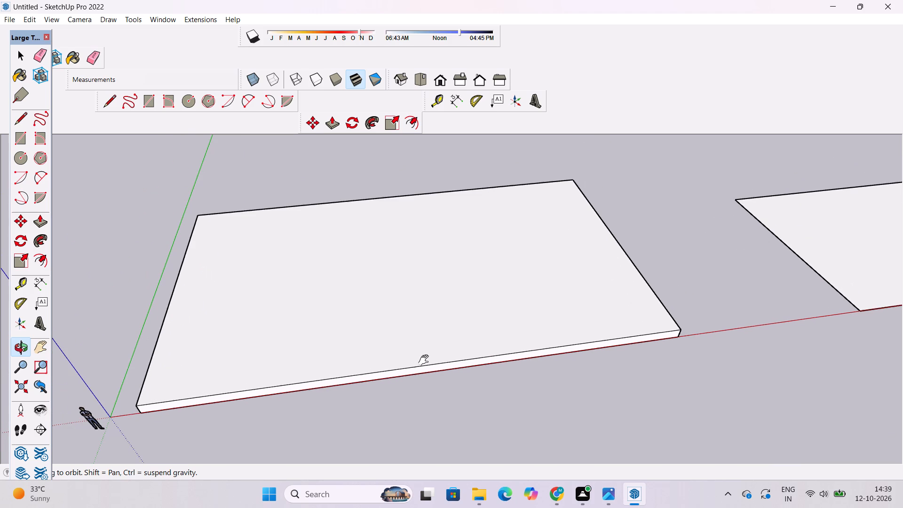
shift+click(426, 360)
scroll(445, 343, down, 2)
drag(445, 343, 462, 382)
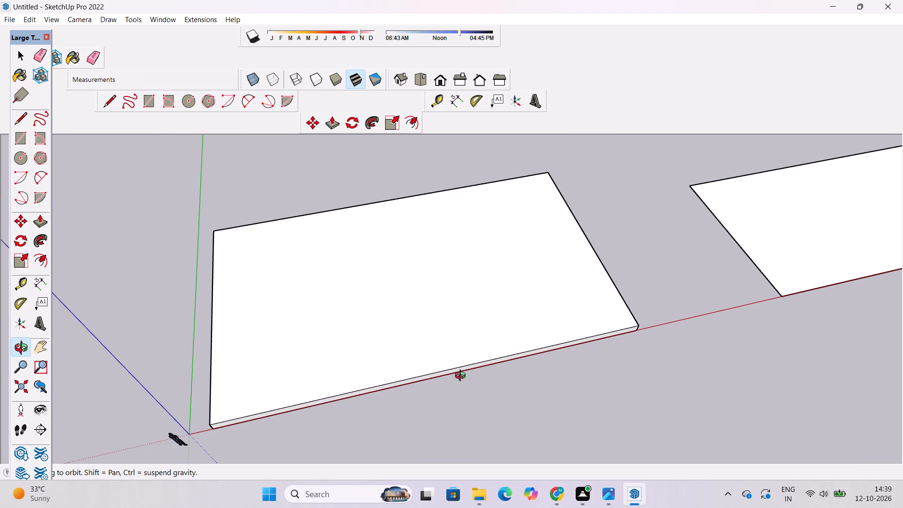
shift+drag(446, 353, 446, 367)
shift+click(446, 367)
key(t)
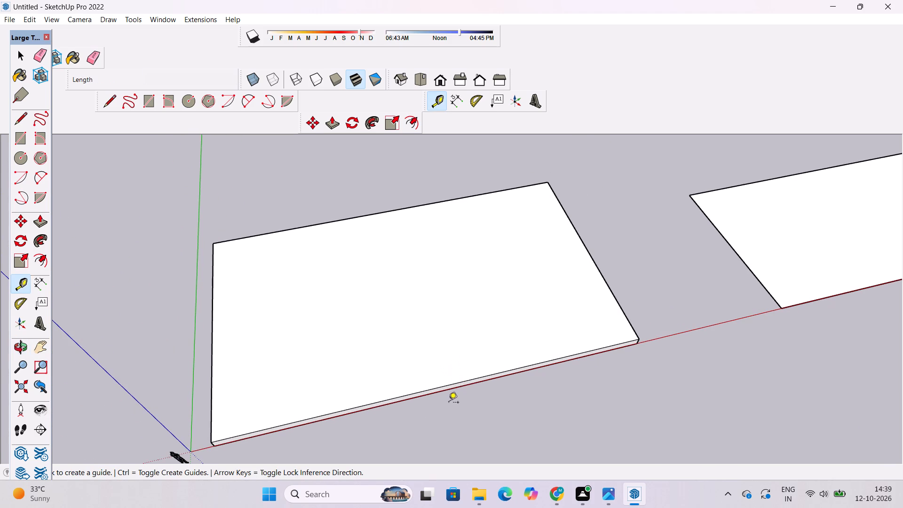
scroll(340, 364, down, 1)
key(space)
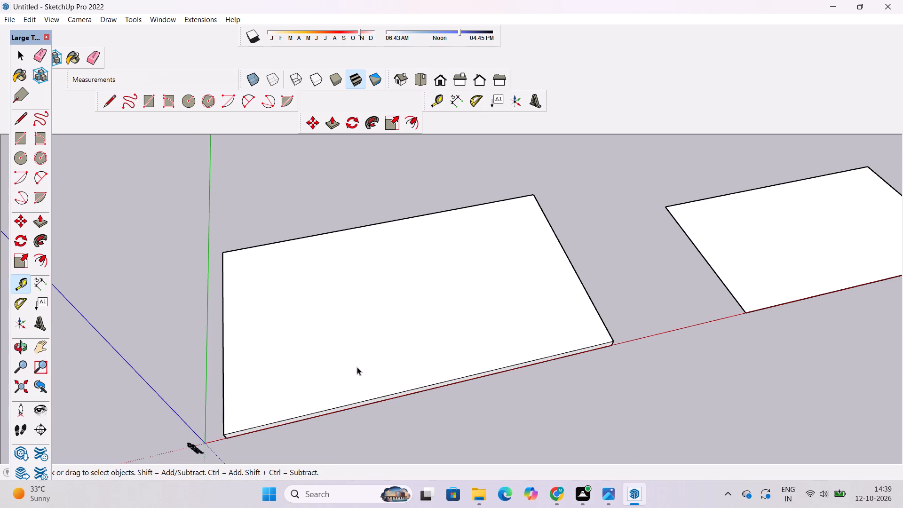
key(o)
drag(376, 388, 450, 335)
shift+drag(420, 370, 423, 355)
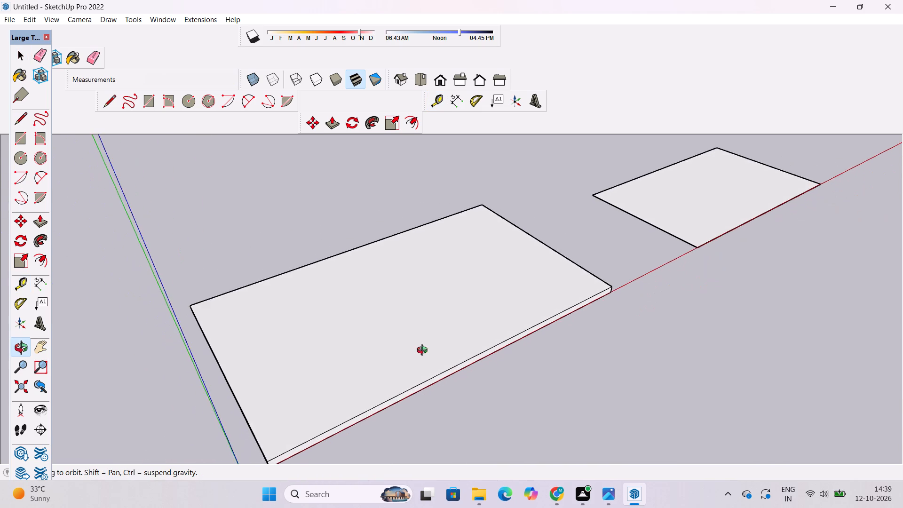
scroll(424, 351, down, 4)
drag(420, 372, 471, 357)
shift+drag(468, 357, 426, 381)
scroll(384, 387, up, 3)
shift+drag(379, 374, 374, 342)
shift+scroll(372, 340, down, 2)
shift+click(371, 352)
Push/Pull the slab's top face upward 50' from a new starting face, keeping the base edge line.
key(space)
click(370, 352)
text([p)
click(370, 352)
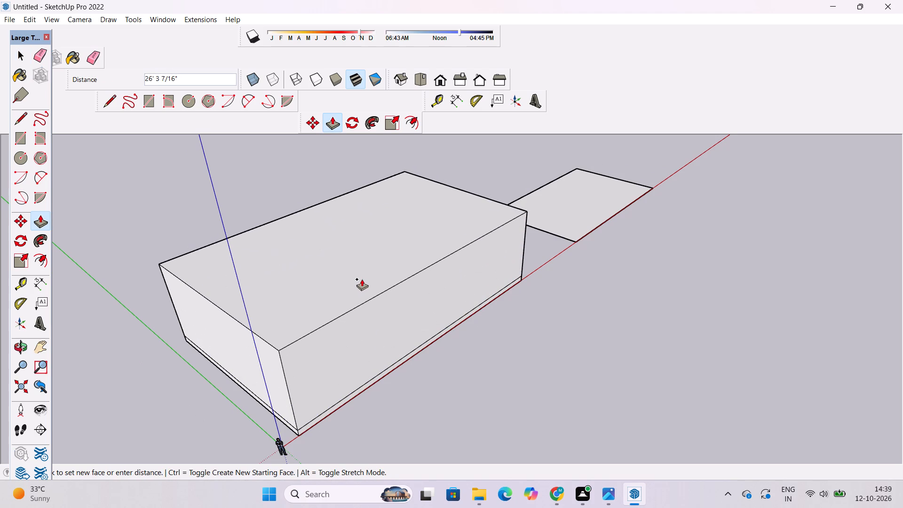
scroll(362, 287, down, 1)
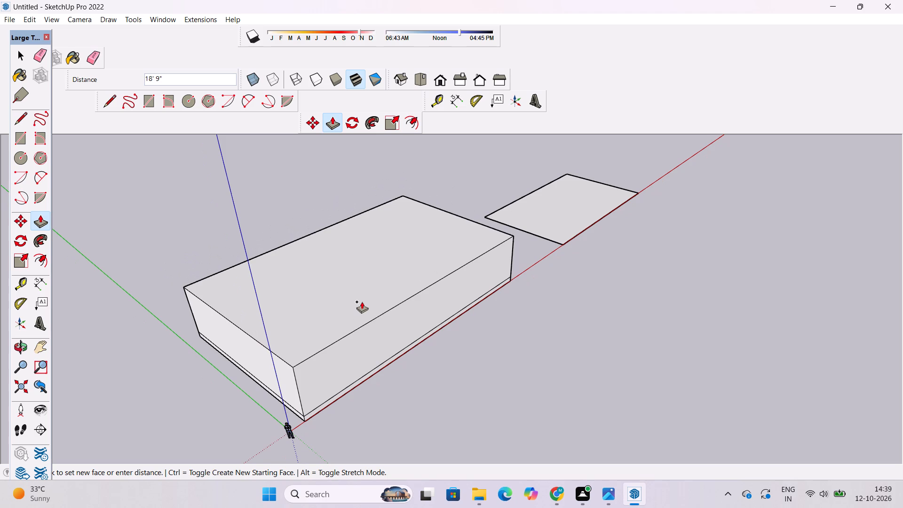
scroll(362, 302, up, 3)
scroll(355, 295, down, 9)
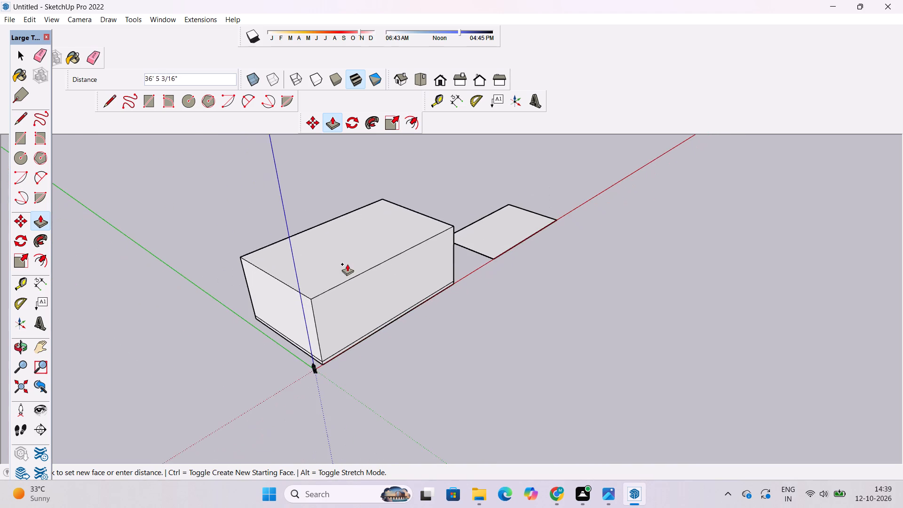
scroll(359, 232, up, 4)
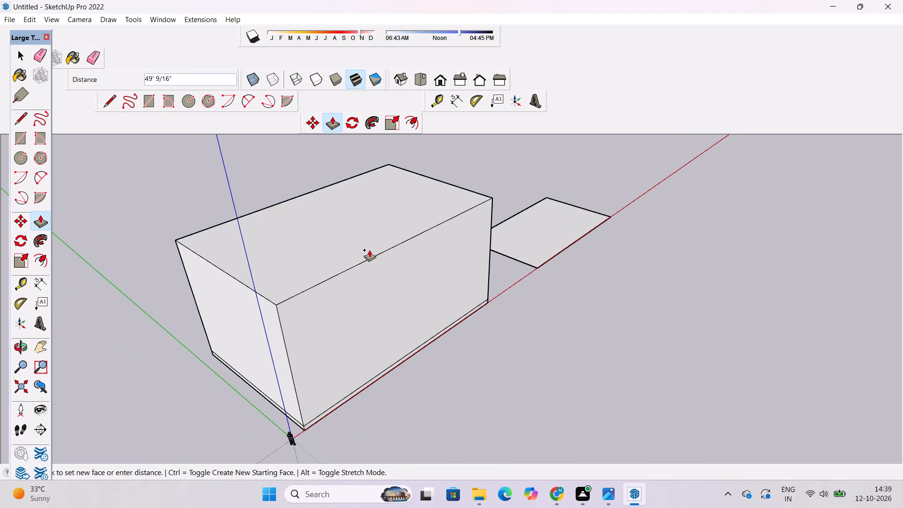
text(50')
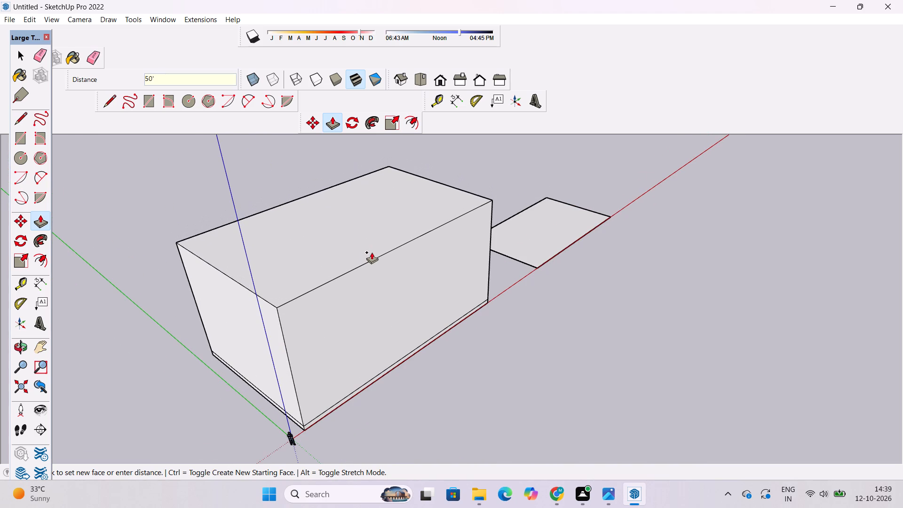
key(Return)
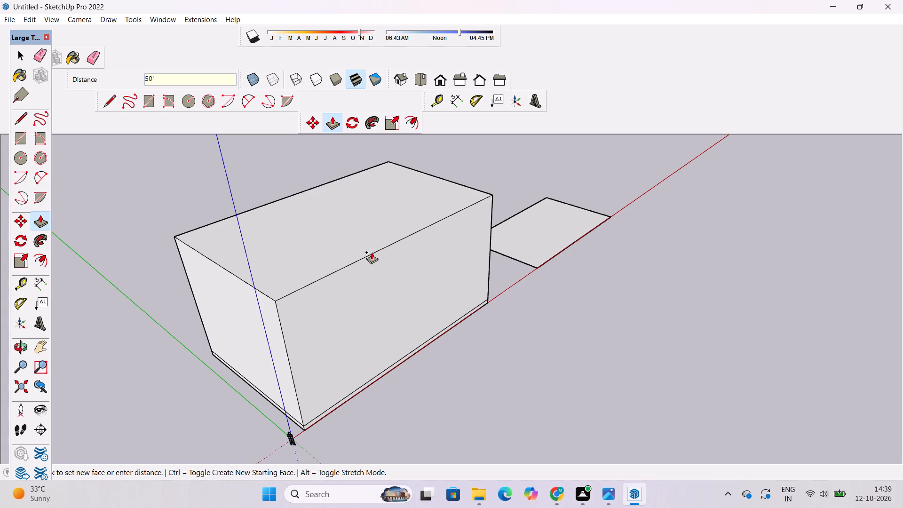
Examine the tall block on its base beside the flat copy from low and high angles.
key(o)
scroll(371, 254, down, 1)
drag(433, 289, 292, 251)
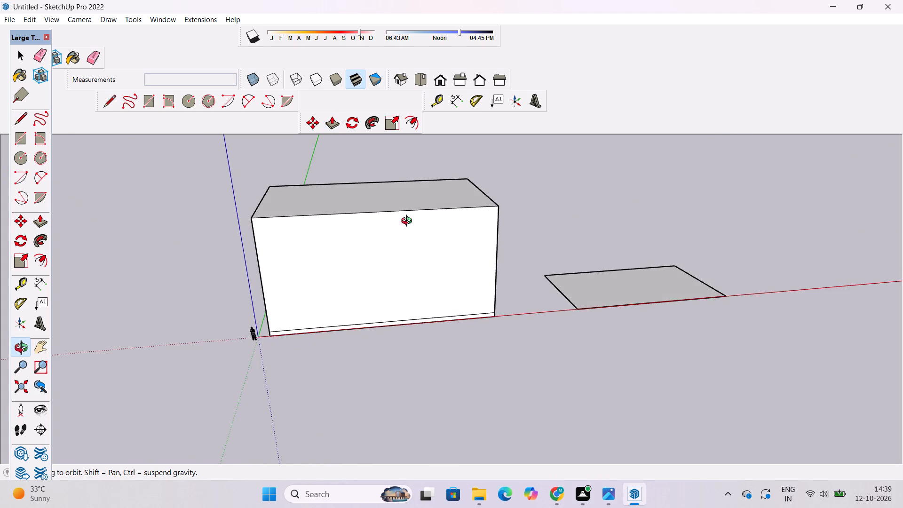
scroll(409, 222, up, 3)
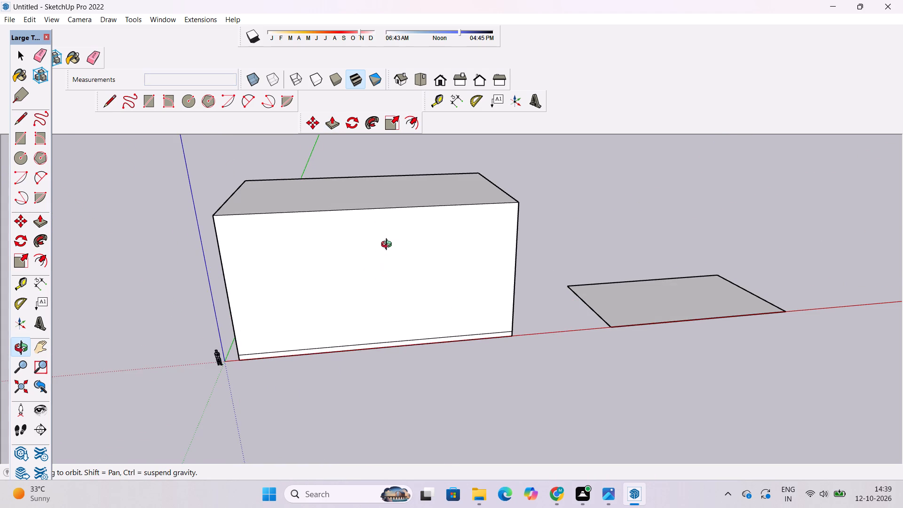
drag(384, 248, 444, 275)
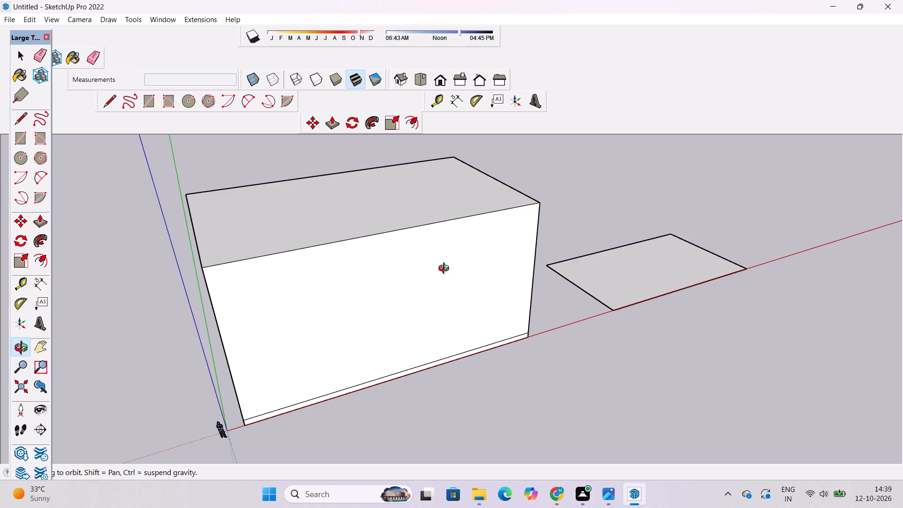
shift+drag(446, 270, 397, 267)
drag(396, 267, 458, 287)
shift+drag(457, 283, 444, 261)
Push/Pull the flat rectangular copy's face upward 1.5'.
scroll(402, 258, down, 5)
shift+drag(474, 267, 363, 299)
scroll(367, 282, up, 4)
key(space)
click(415, 263)
scroll(415, 263, up, 4)
key(p)
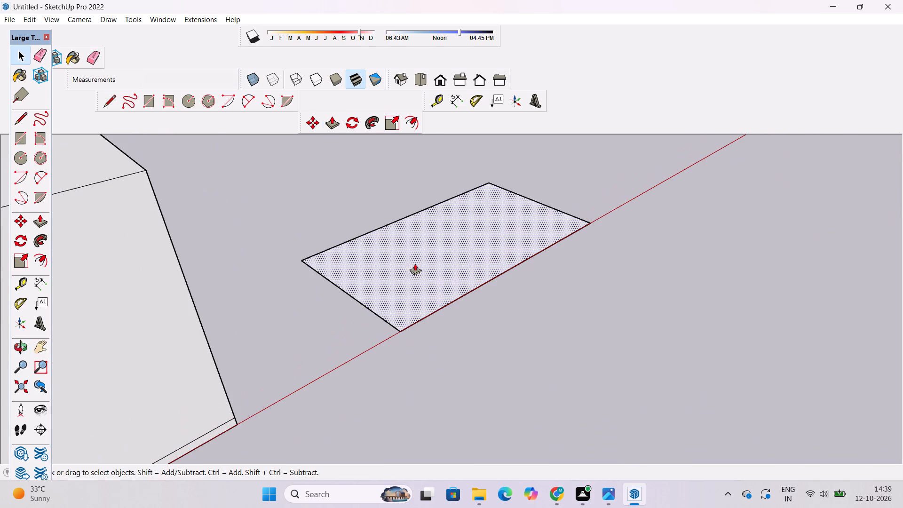
click(415, 266)
text(1.5')
key(Return)
key(space)
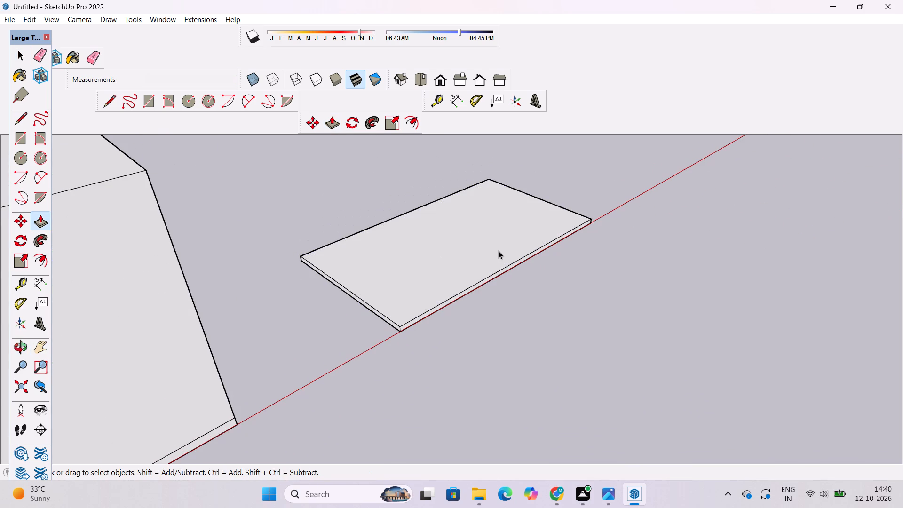
Select all connected faces and edges of the 1.5' slab and make them a group.
triple_click(499, 251)
triple_click(499, 251)
click(656, 195)
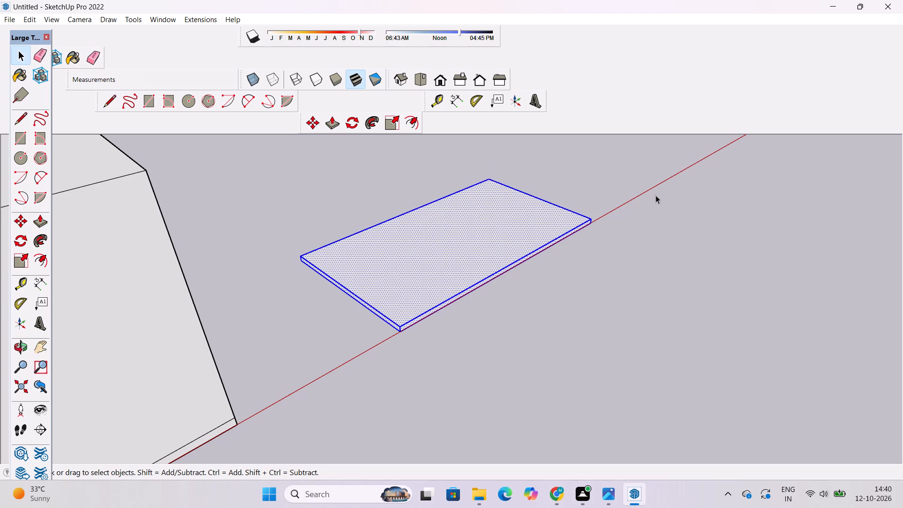
triple_click(504, 243)
click(541, 235)
click(587, 207)
triple_click(535, 242)
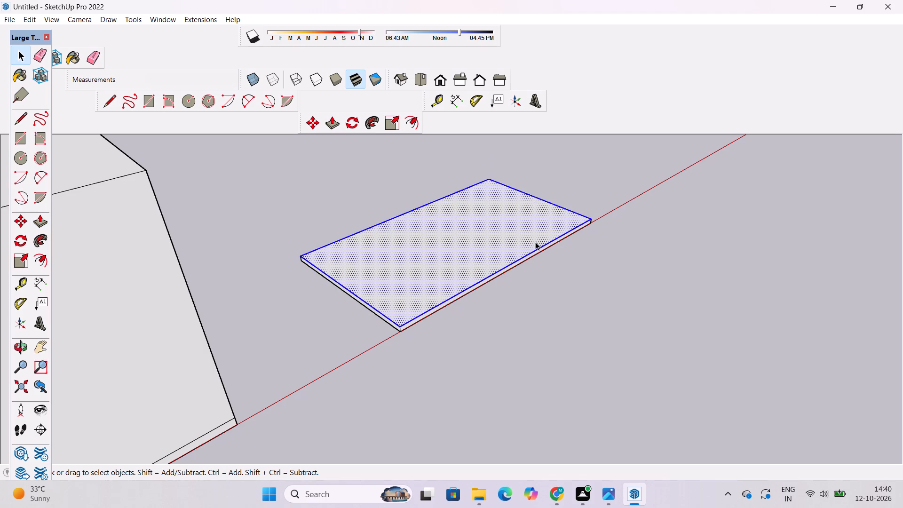
click(535, 242)
right_click(534, 242)
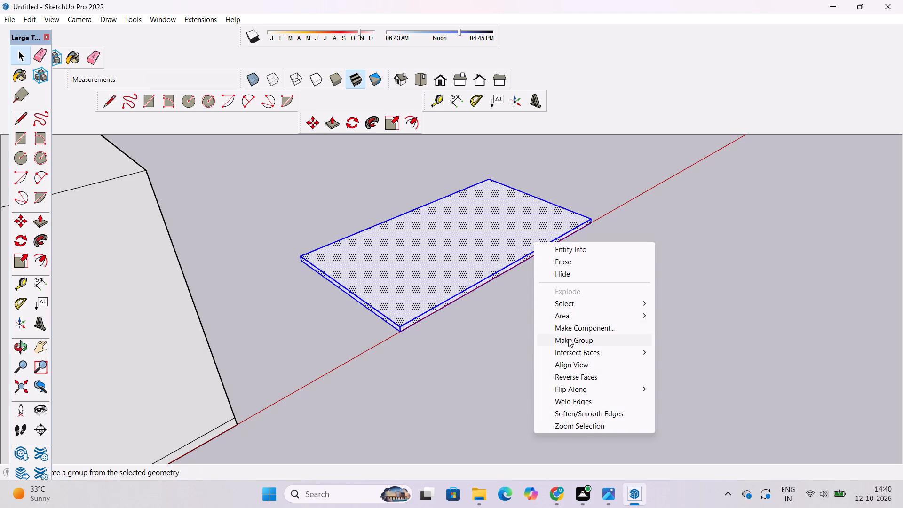
click(568, 340)
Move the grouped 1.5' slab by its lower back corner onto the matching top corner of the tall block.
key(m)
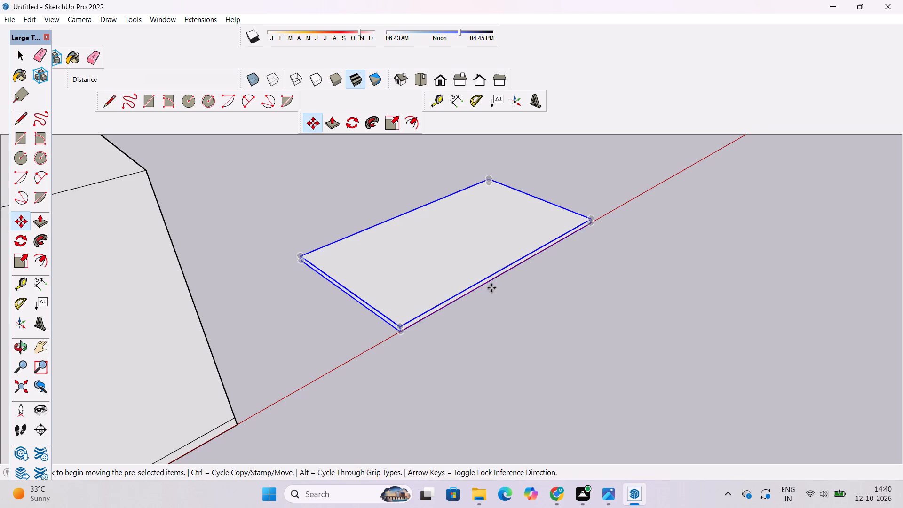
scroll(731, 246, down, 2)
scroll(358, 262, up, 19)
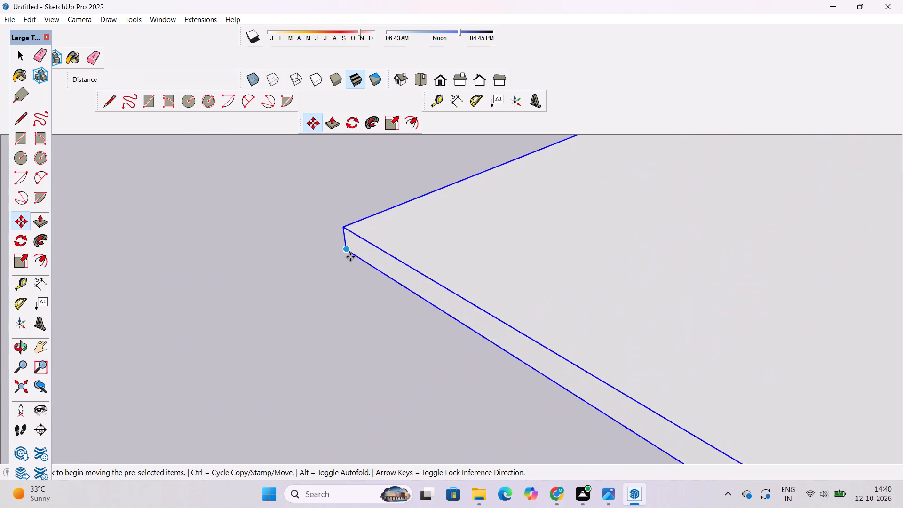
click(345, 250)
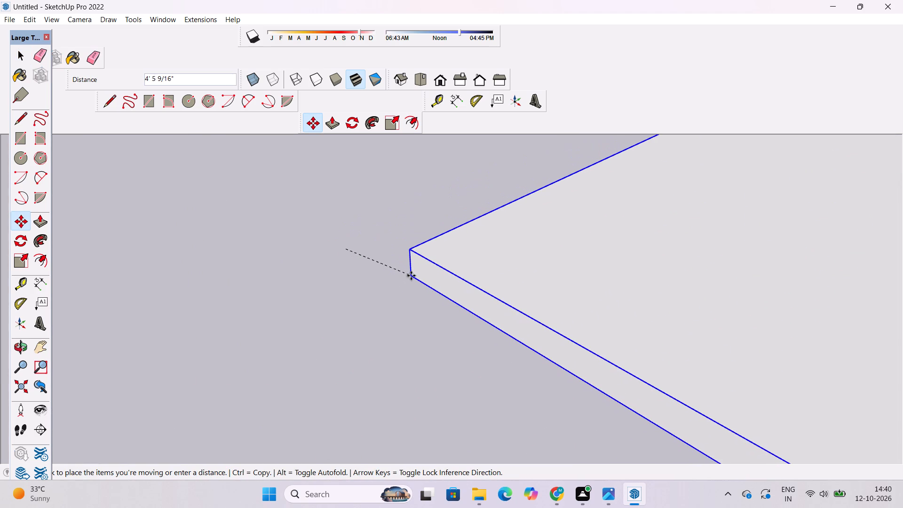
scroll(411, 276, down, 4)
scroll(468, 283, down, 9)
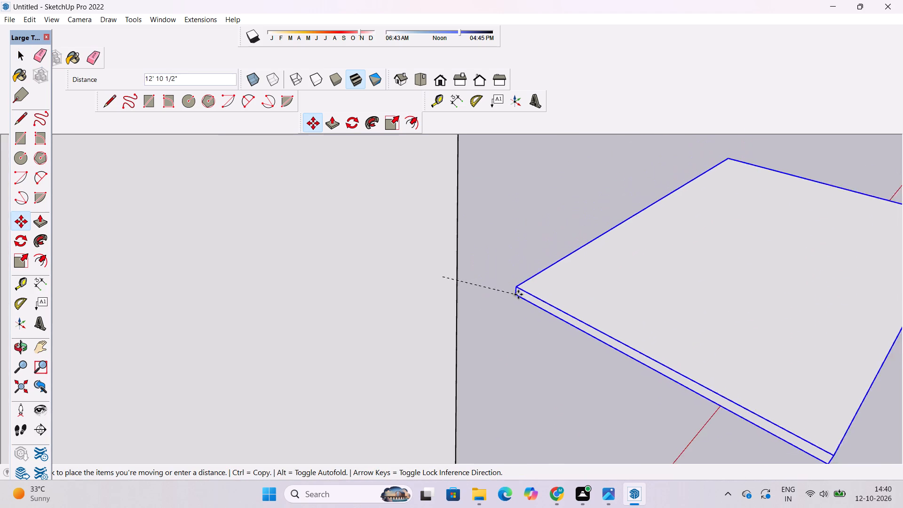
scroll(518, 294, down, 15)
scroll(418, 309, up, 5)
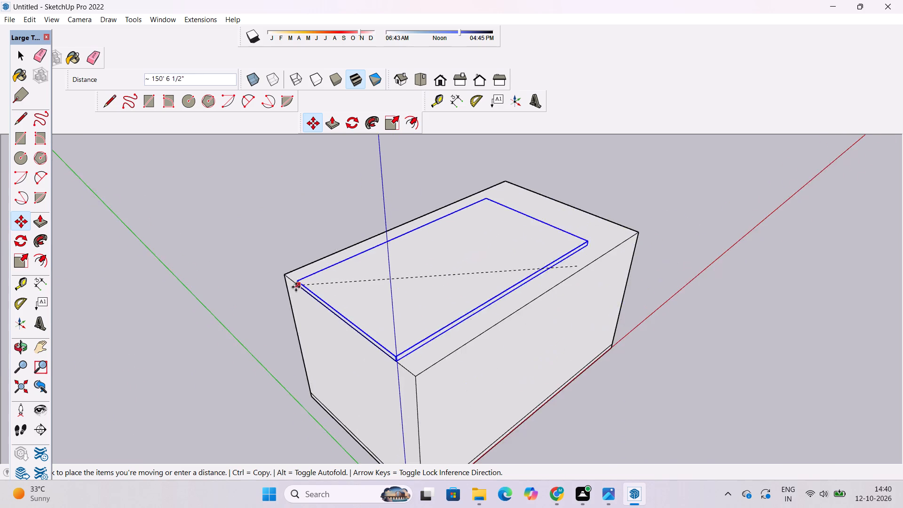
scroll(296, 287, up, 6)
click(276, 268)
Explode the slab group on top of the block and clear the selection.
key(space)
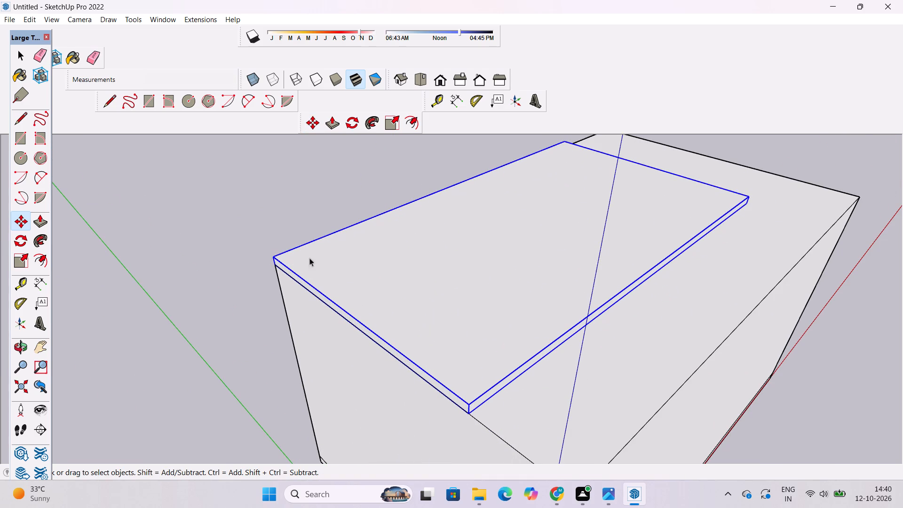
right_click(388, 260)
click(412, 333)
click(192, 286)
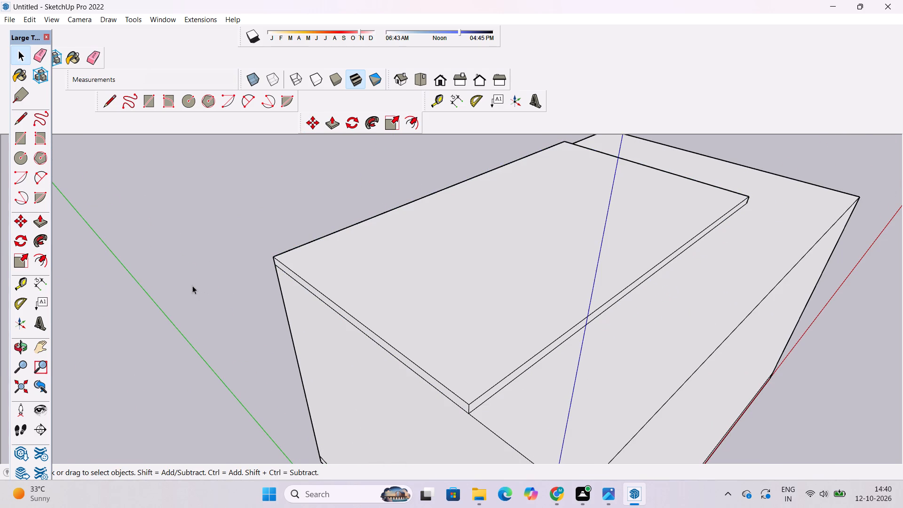
Examine how the slab sits on the block's roof and how the block meets its base from several angles.
key(o)
scroll(401, 249, down, 3)
drag(541, 287, 435, 277)
shift+drag(467, 286, 387, 275)
drag(465, 290, 402, 294)
scroll(458, 293, up, 3)
shift+drag(609, 320, 499, 281)
scroll(495, 270, down, 4)
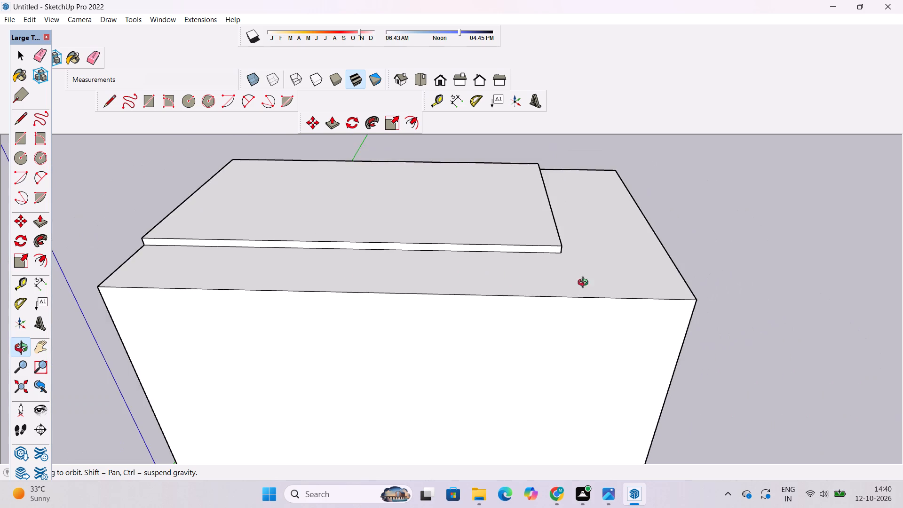
drag(613, 284, 546, 274)
shift+drag(562, 282, 536, 277)
scroll(539, 284, up, 1)
shift+drag(540, 281, 528, 280)
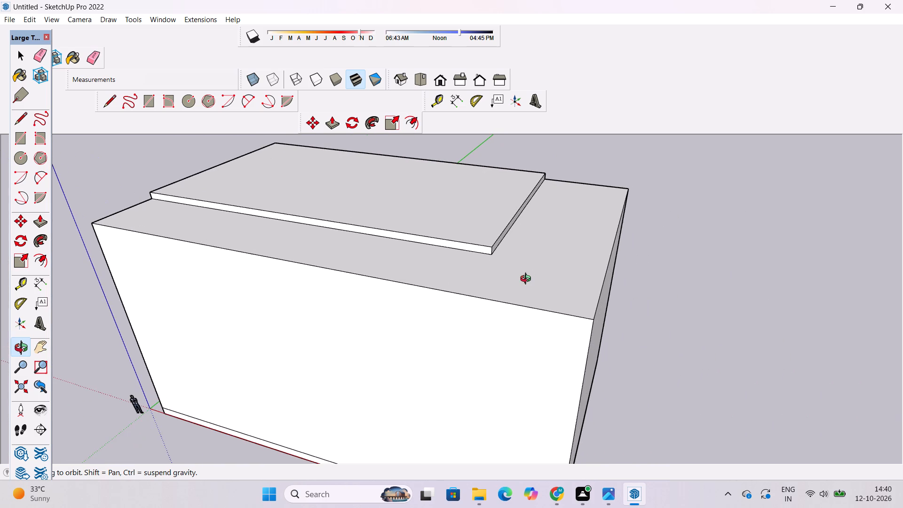
scroll(522, 285, down, 3)
drag(323, 335, 335, 325)
drag(343, 328, 439, 325)
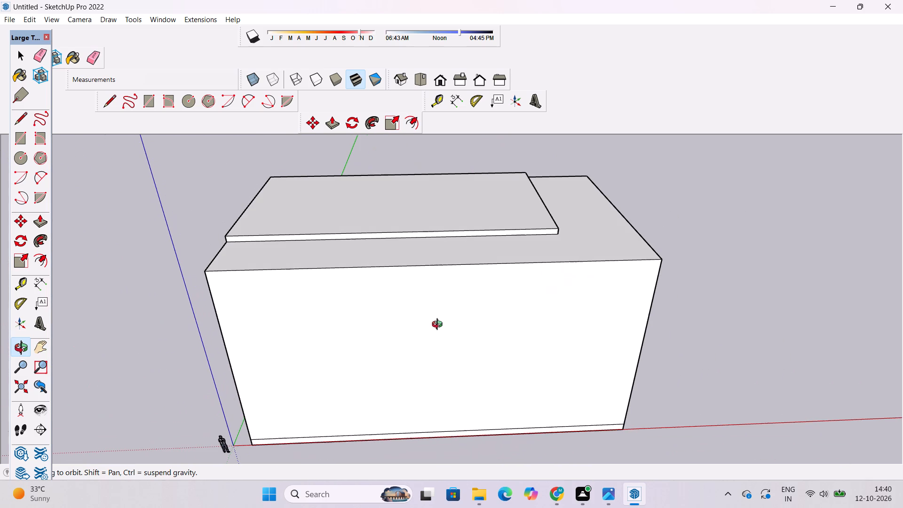
drag(439, 325, 436, 326)
scroll(440, 315, down, 6)
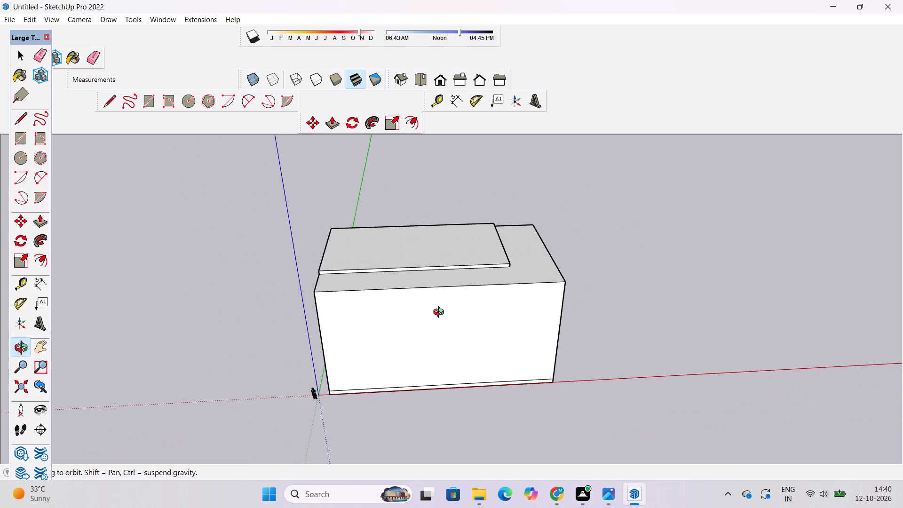
Undo back to before the 50' and 1.5' extrusions, retaining the base's shift away from the origin along the red axis.
key(ctrl+z)
key(ctrl+z)
key(ctrl+z)
key(ctrl+z)
key(ctrl+z)
key(ctrl+z)
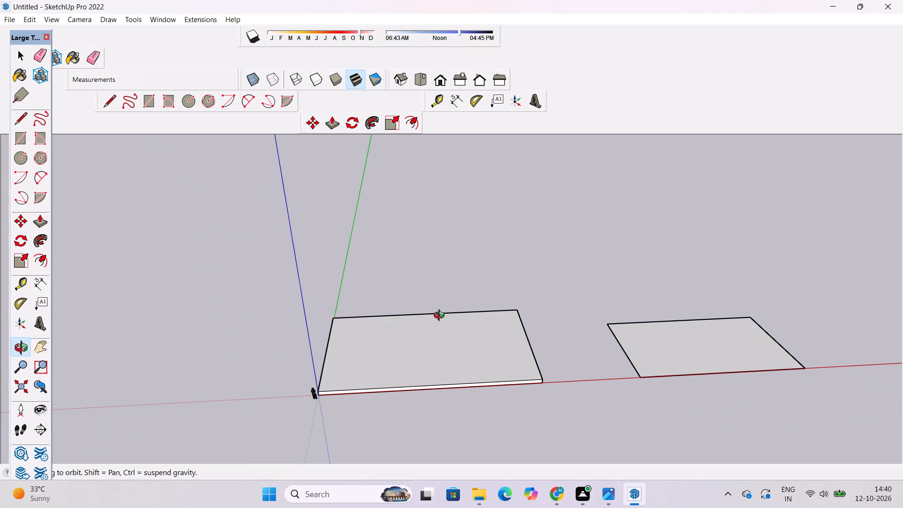
drag(431, 350, 450, 378)
scroll(417, 388, up, 4)
shift+drag(416, 388, 412, 385)
shift+drag(411, 384, 380, 406)
shift+drag(401, 399, 402, 407)
shift+scroll(413, 398, up, 2)
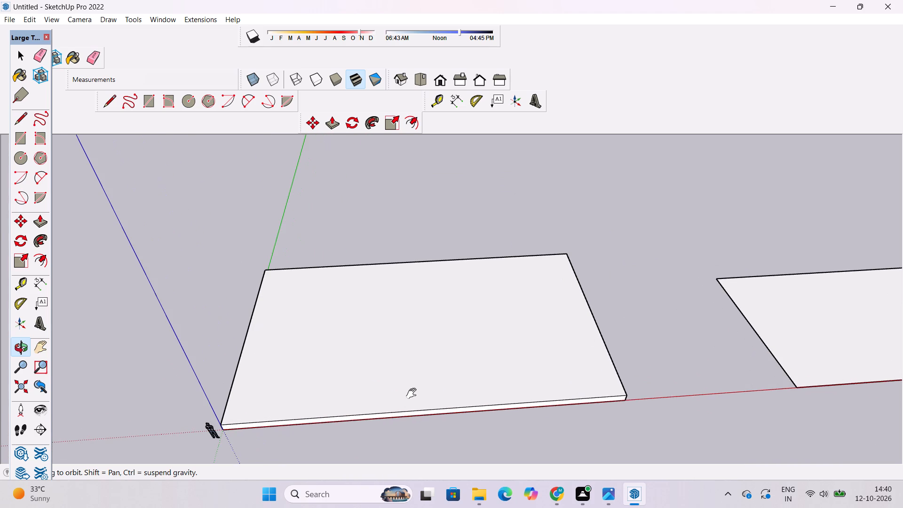
shift+drag(412, 388, 408, 375)
scroll(404, 372, down, 1)
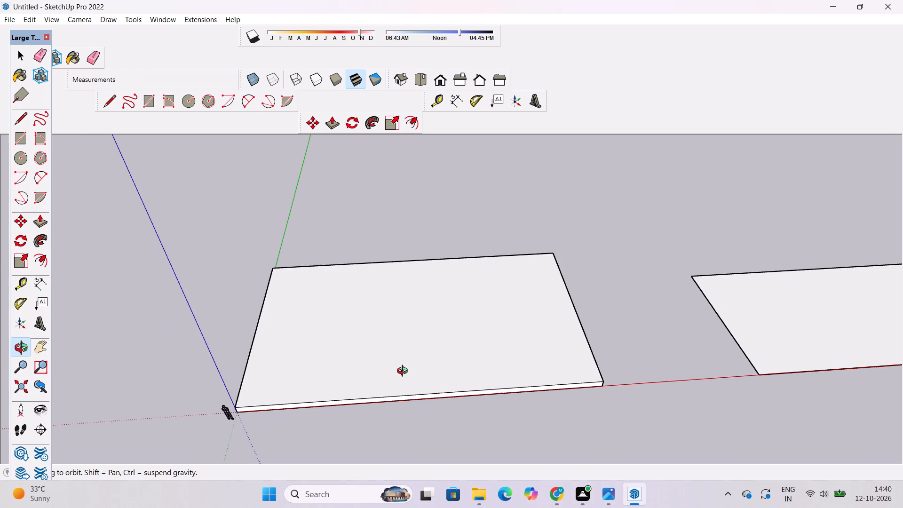
key(t)
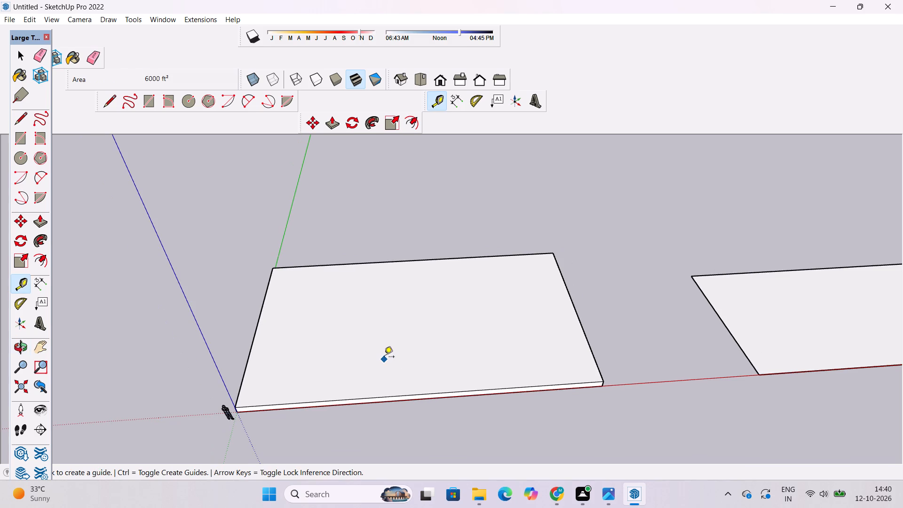
key(ctrl+y)
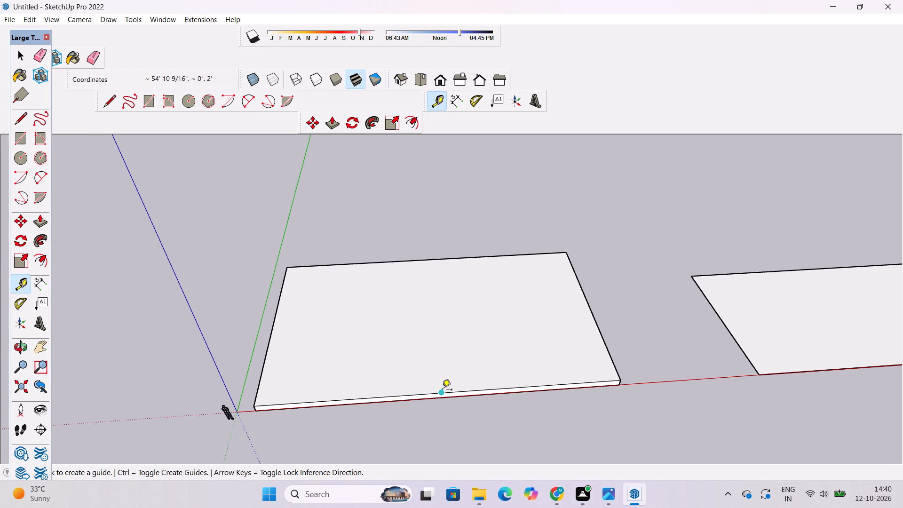
Place a guide line on the base's top face 5' inward from the front edge along the red axis.
click(442, 390)
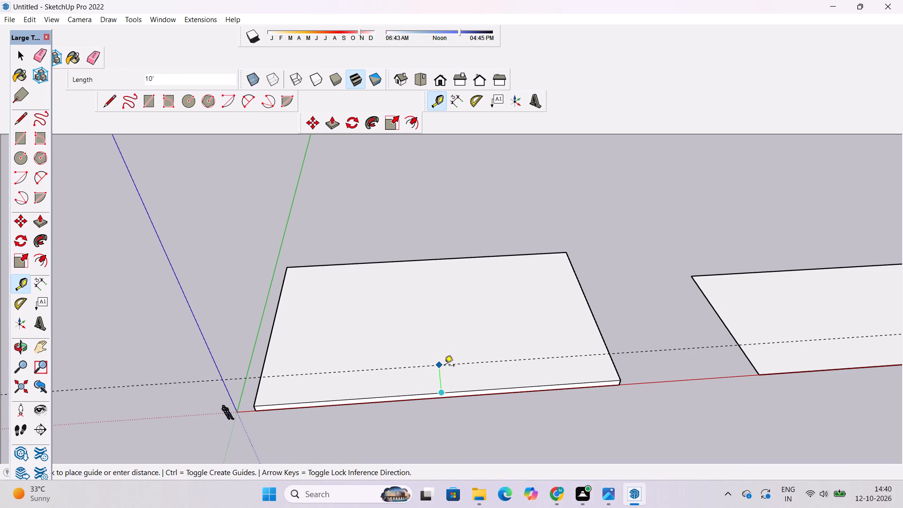
text(5')
key(Return)
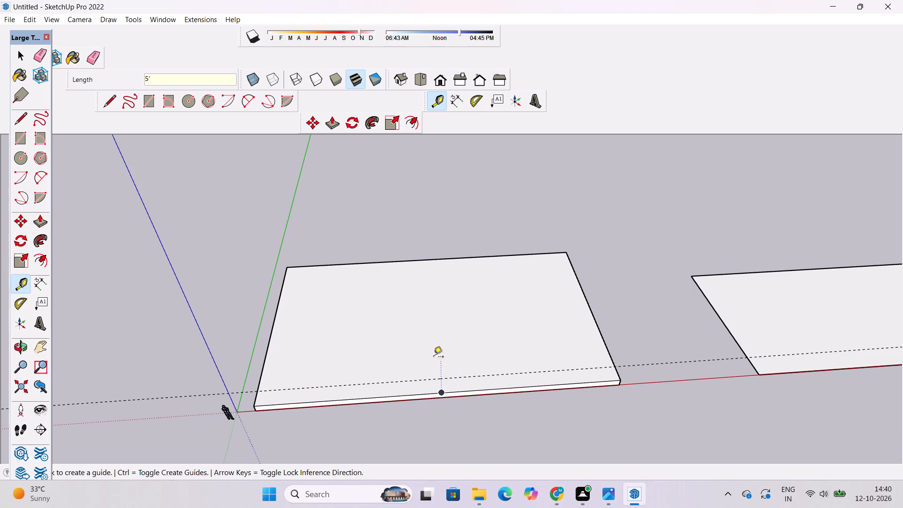
Draw a 100' line along the guide across the base's top face, from one side edge to the other.
click(114, 103)
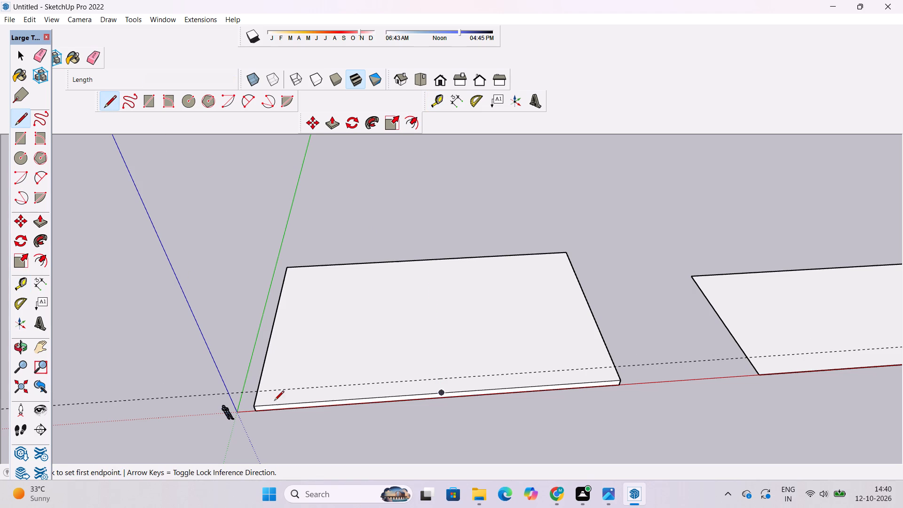
click(257, 391)
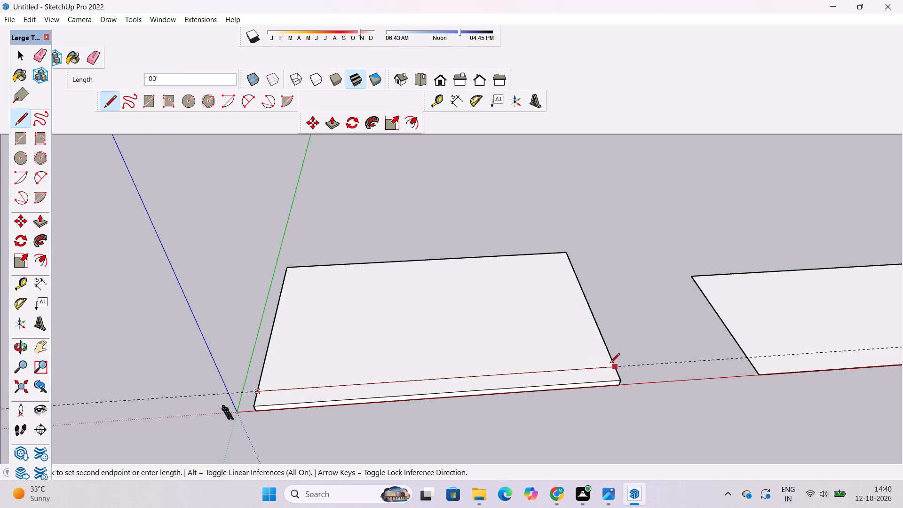
click(615, 366)
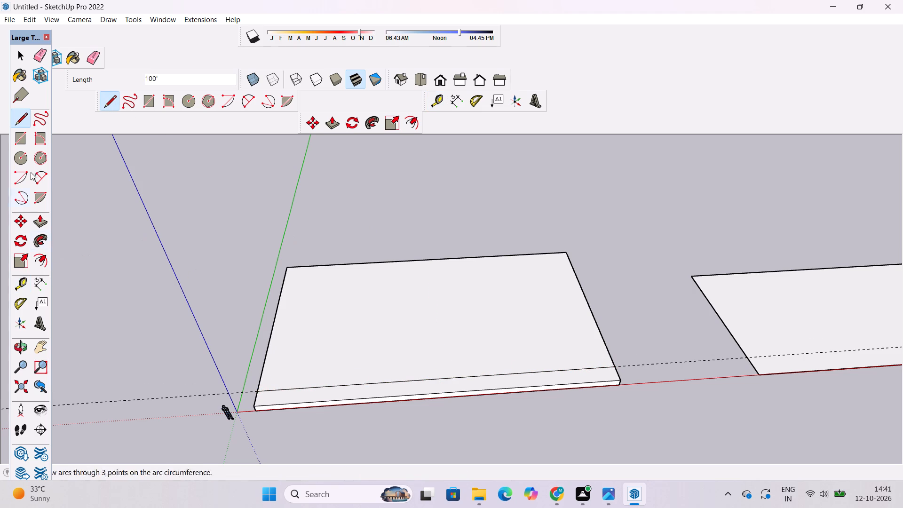
Erase the dashed guide line, keeping the line drawn on the base.
click(90, 59)
drag(121, 335, 129, 403)
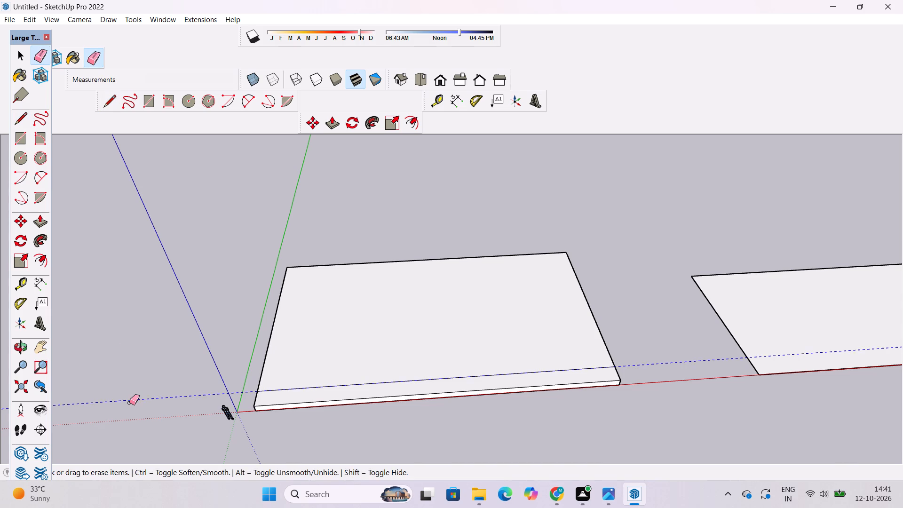
drag(129, 403, 129, 400)
Push/Pull the base's larger top face behind the dividing line upward 50', leaving the front strip as a ledge.
click(16, 346)
drag(158, 361, 265, 339)
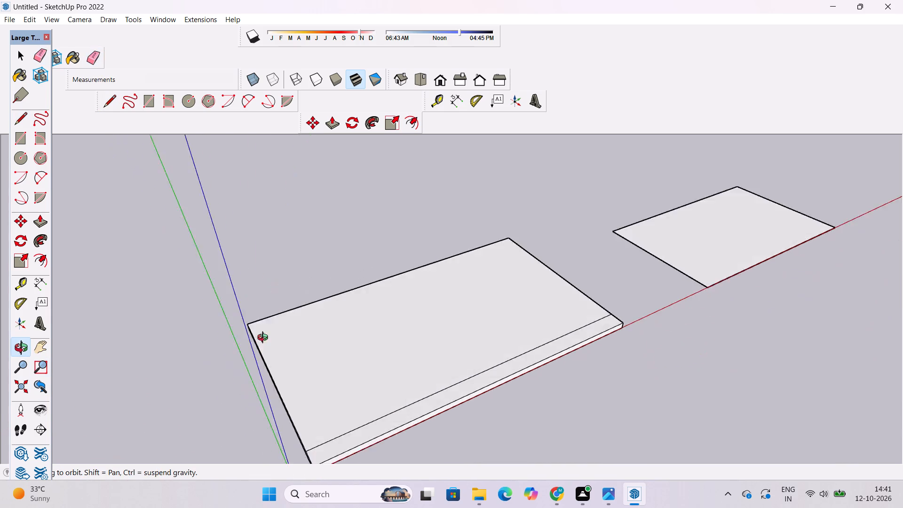
drag(265, 339, 287, 301)
scroll(286, 272, down, 5)
scroll(309, 365, up, 9)
drag(298, 374, 332, 375)
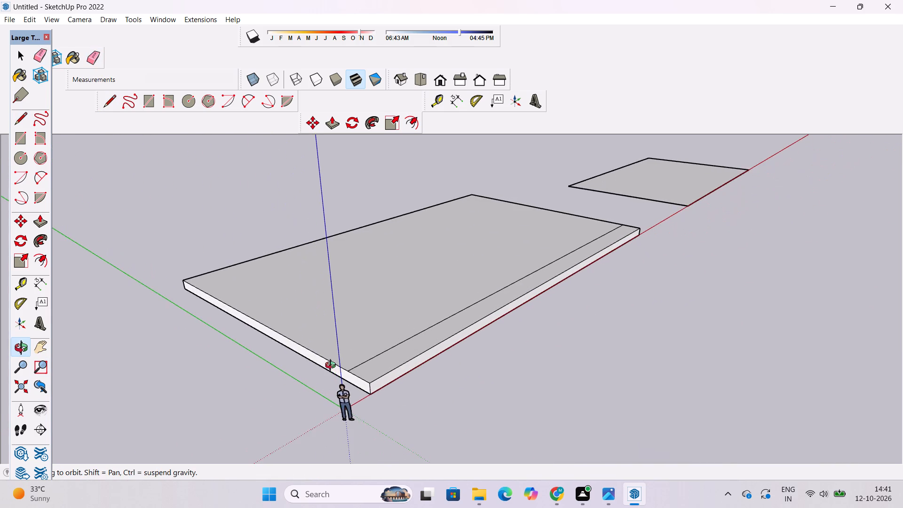
scroll(332, 366, down, 5)
key(space)
key(p)
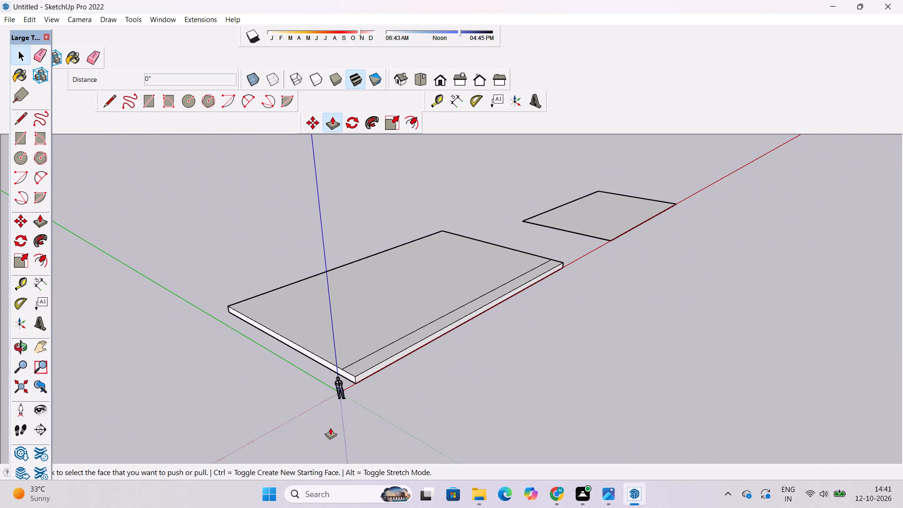
scroll(374, 323, up, 4)
click(373, 328)
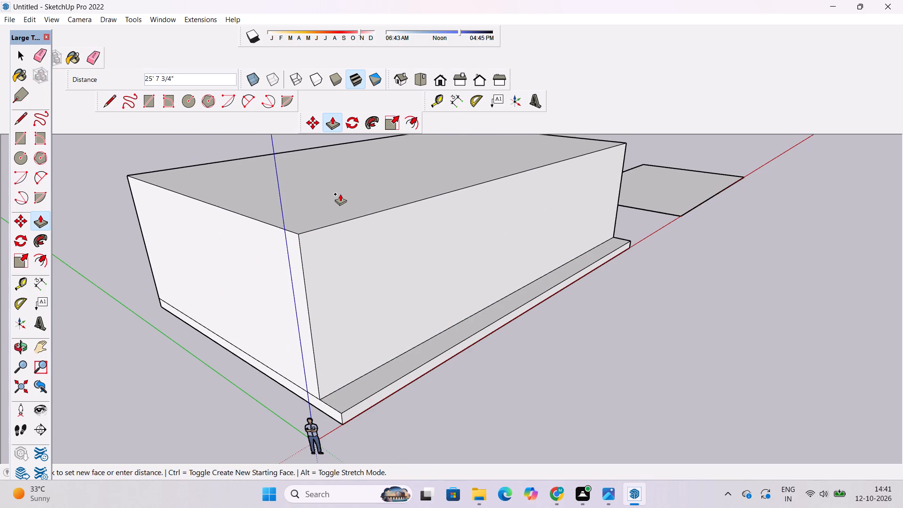
text(50)
key(apostrophe)
key(Return)
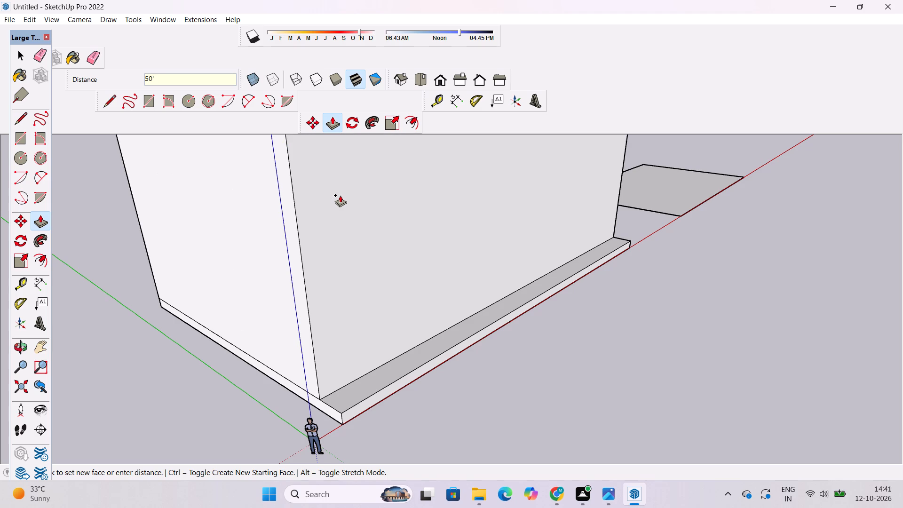
Push/Pull the flat rectangular copy beside the block upward 1.5'.
scroll(341, 280, down, 8)
scroll(277, 420, down, 4)
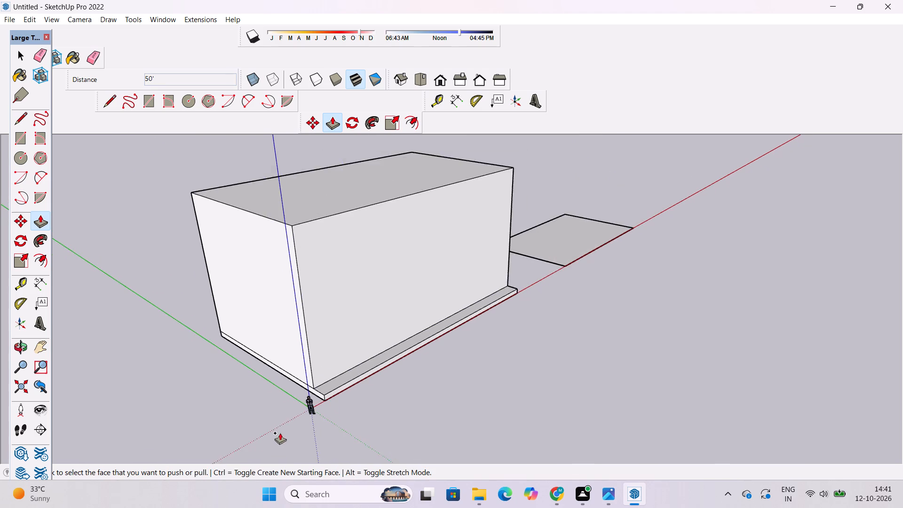
scroll(280, 433, down, 4)
scroll(489, 257, up, 3)
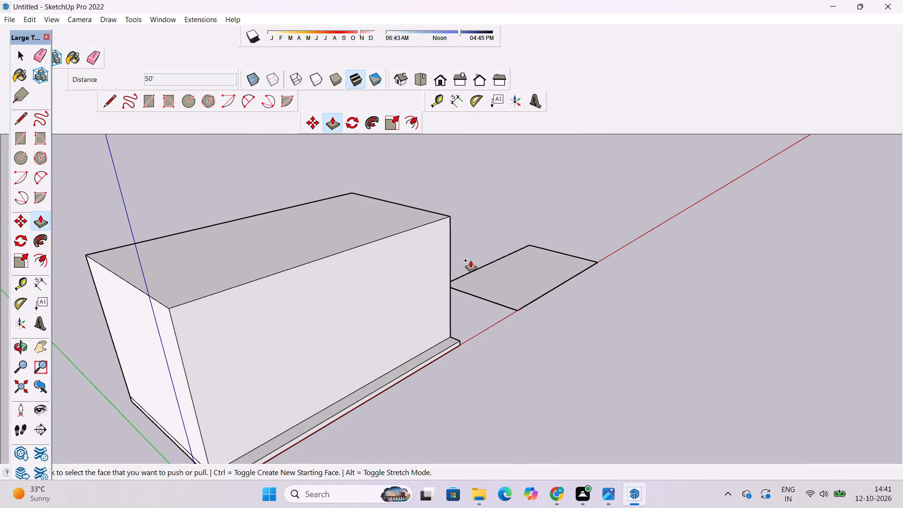
key(space)
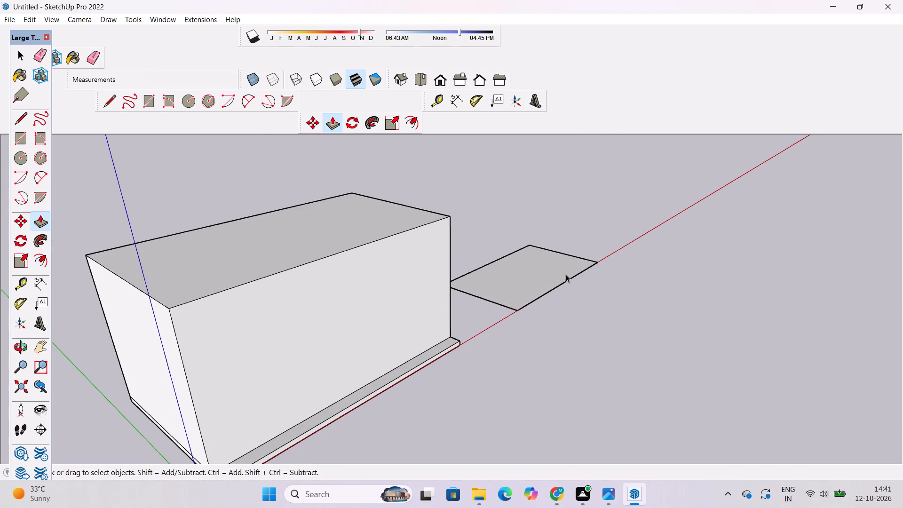
scroll(542, 274, up, 9)
click(542, 274)
key(p)
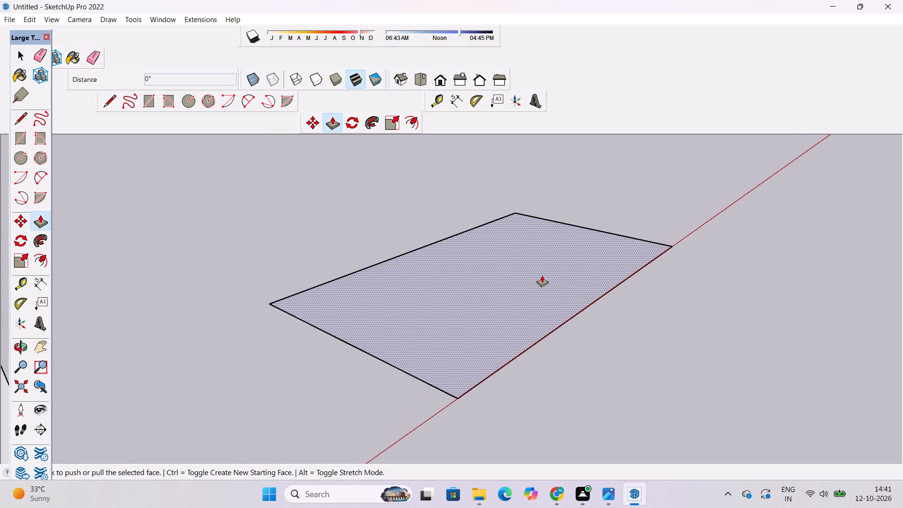
click(566, 308)
text(1.5')
key(Return)
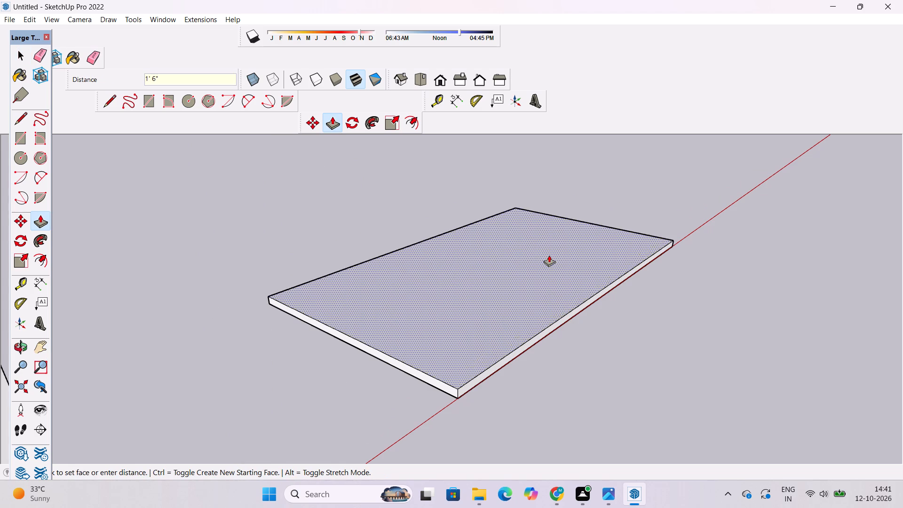
Select the whole 1.5' slab beside the block and make it a group.
scroll(547, 289, down, 11)
key(space)
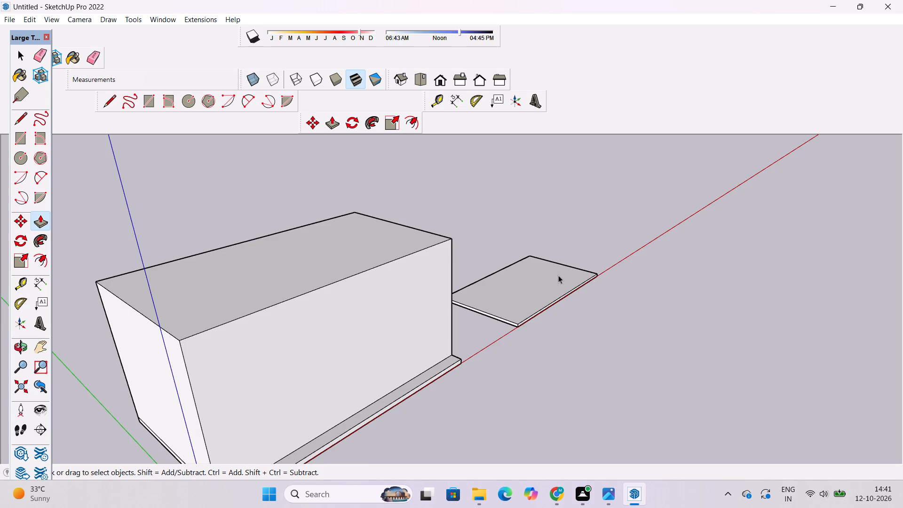
scroll(522, 288, up, 5)
scroll(491, 289, down, 6)
scroll(490, 315, up, 5)
triple_click(496, 294)
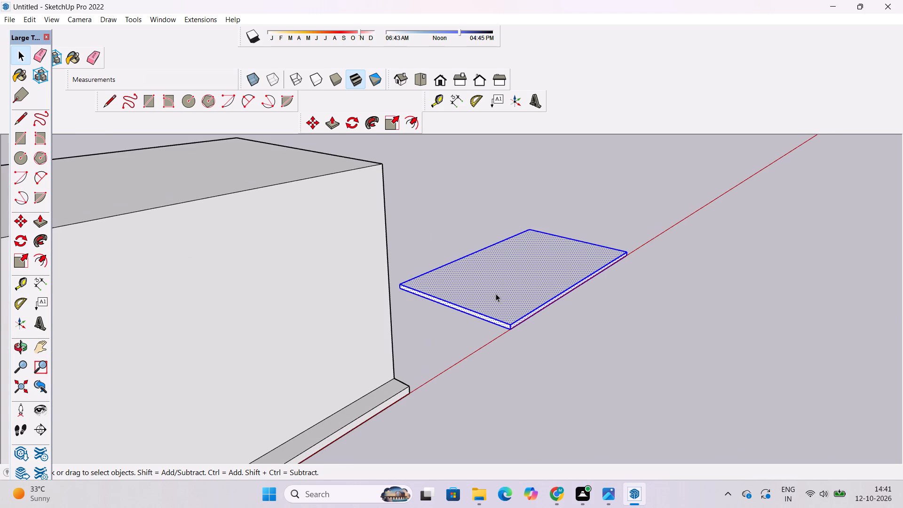
click(496, 294)
right_click(523, 267)
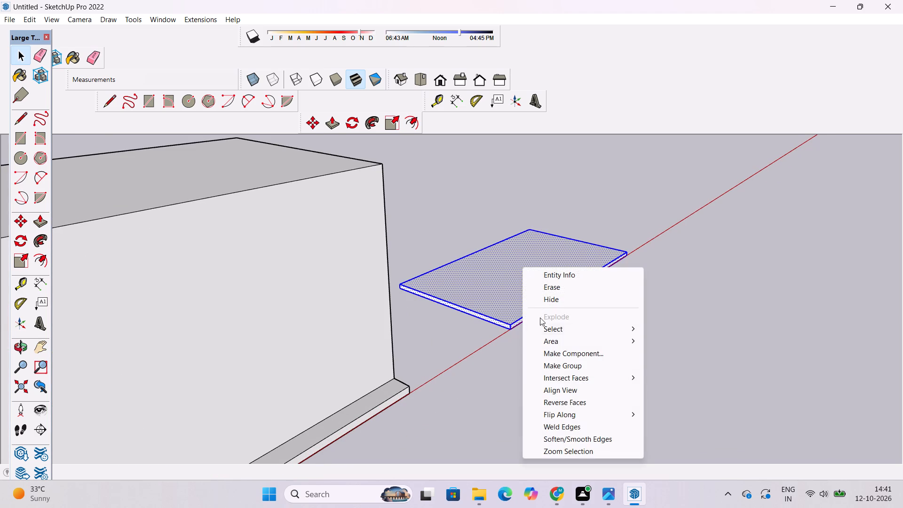
click(562, 369)
Copy the grouped slab by its bottom back corner onto the matching top back corner of the 50' block.
key(m)
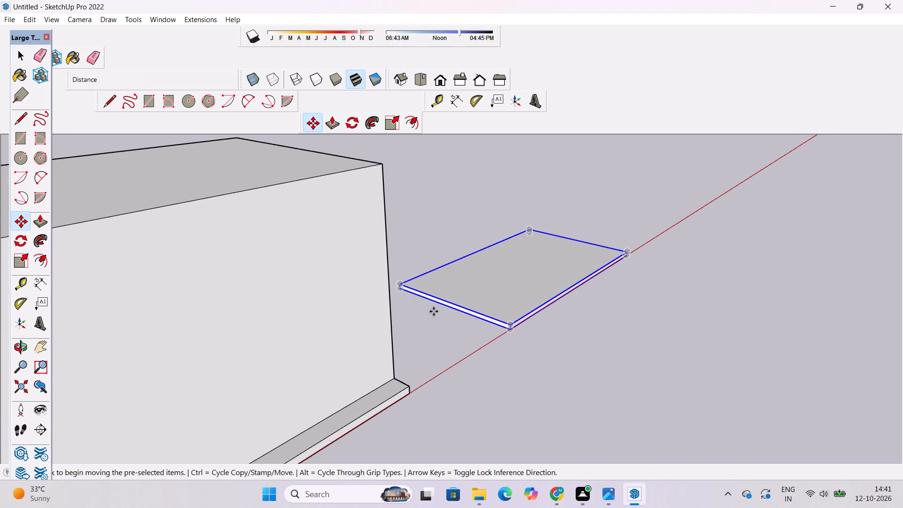
scroll(388, 294, up, 9)
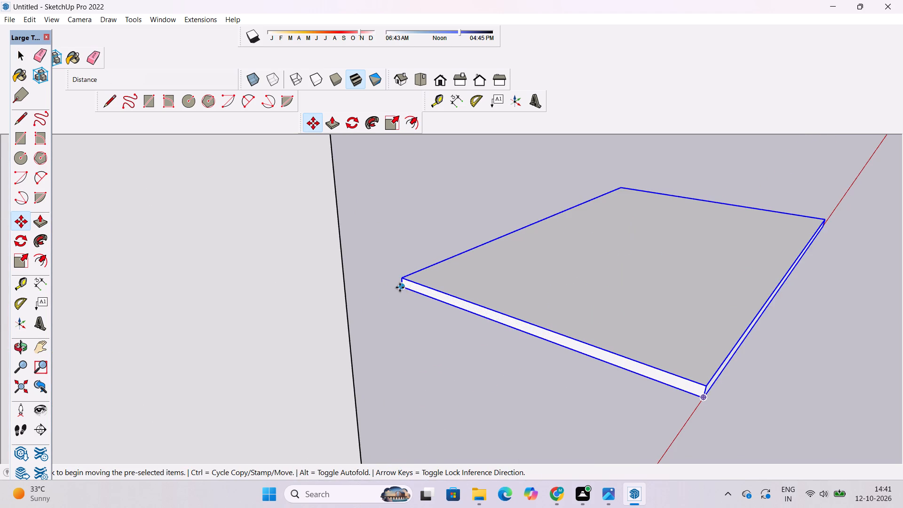
click(400, 287)
scroll(476, 302, down, 12)
scroll(522, 304, down, 3)
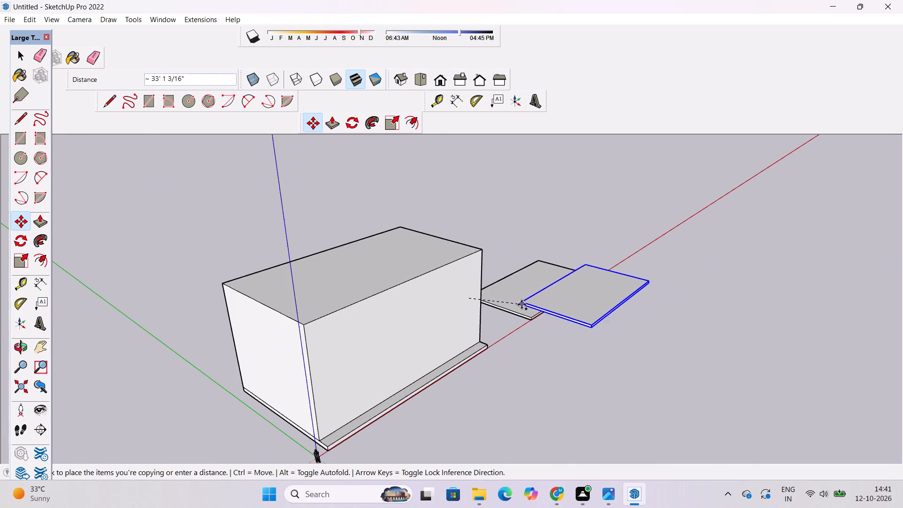
scroll(523, 304, down, 3)
scroll(345, 309, up, 2)
scroll(436, 270, up, 3)
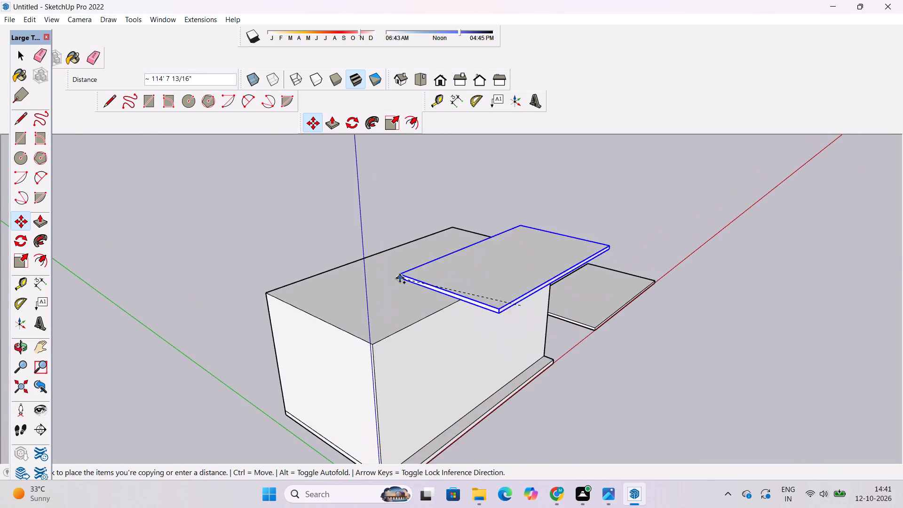
scroll(400, 278, up, 3)
scroll(257, 285, up, 5)
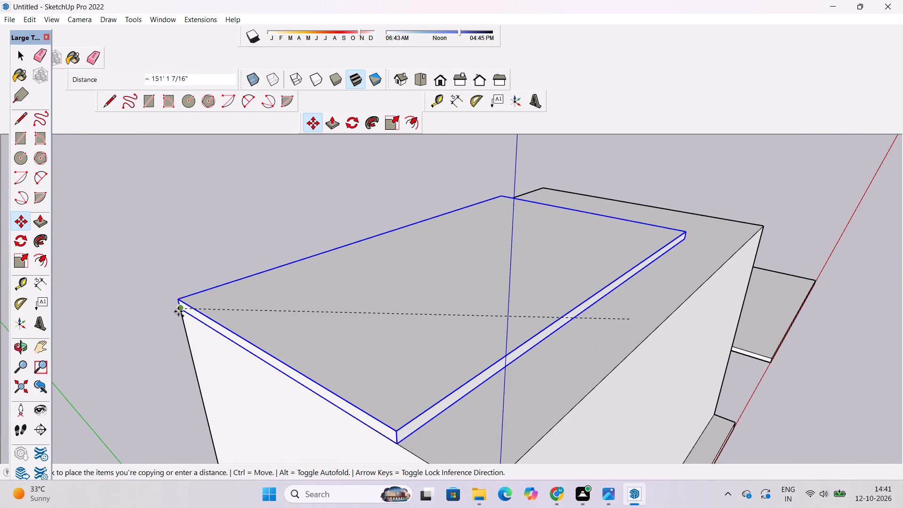
click(178, 311)
Explode the slab copy on top of the block and clear the selection.
key(space)
right_click(247, 304)
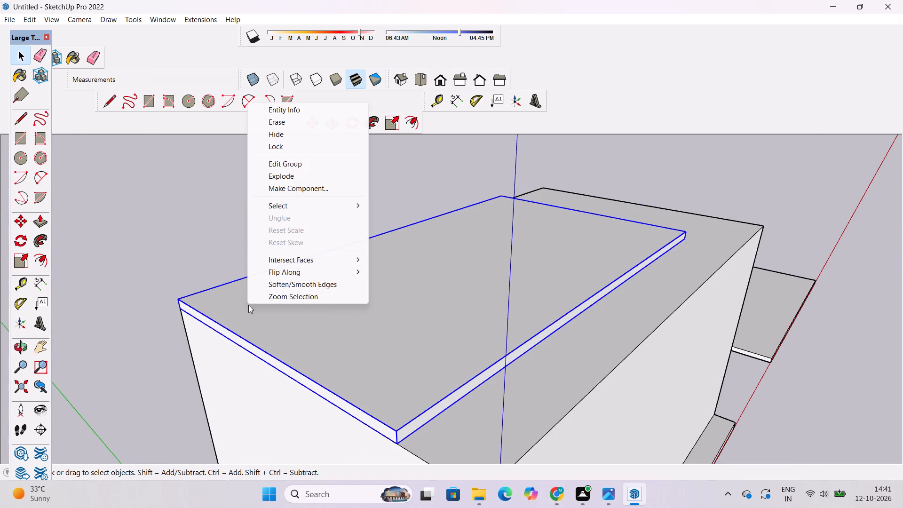
click(295, 178)
click(226, 197)
scroll(169, 196, down, 5)
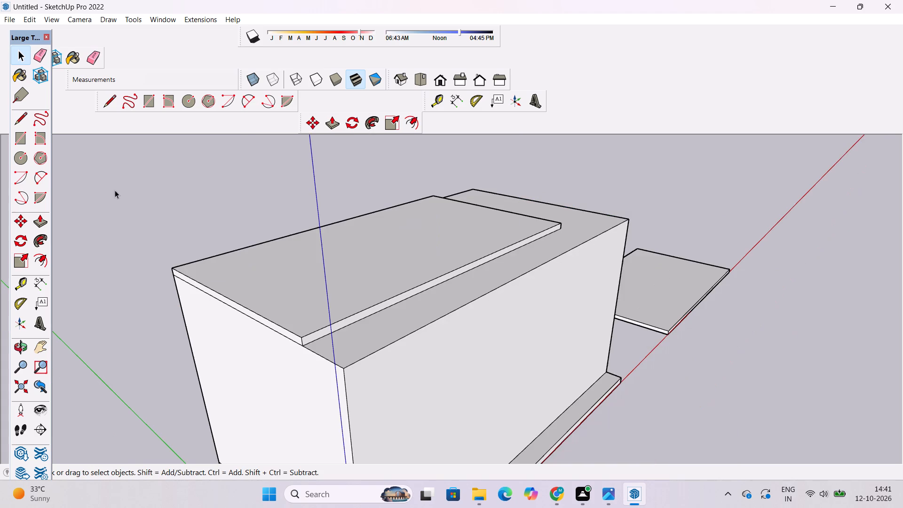
Push/Pull the roof slab's short end face outward 20' so it is flush with the block's end wall.
click(17, 347)
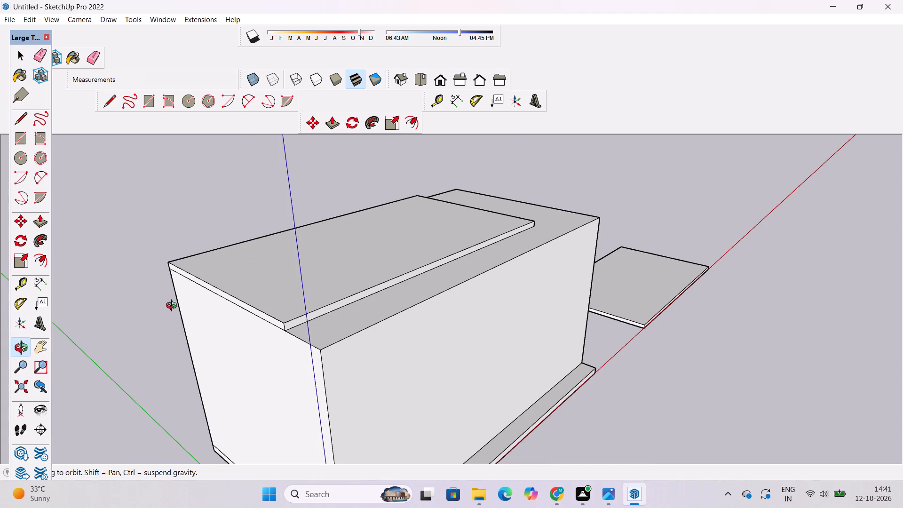
scroll(174, 302, up, 4)
drag(257, 320, 96, 283)
scroll(95, 278, down, 10)
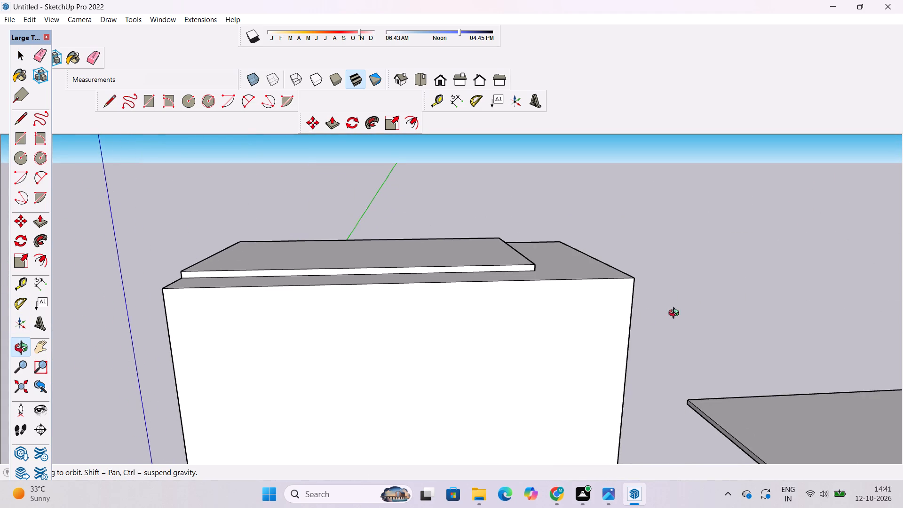
drag(676, 313, 494, 326)
scroll(441, 300, up, 3)
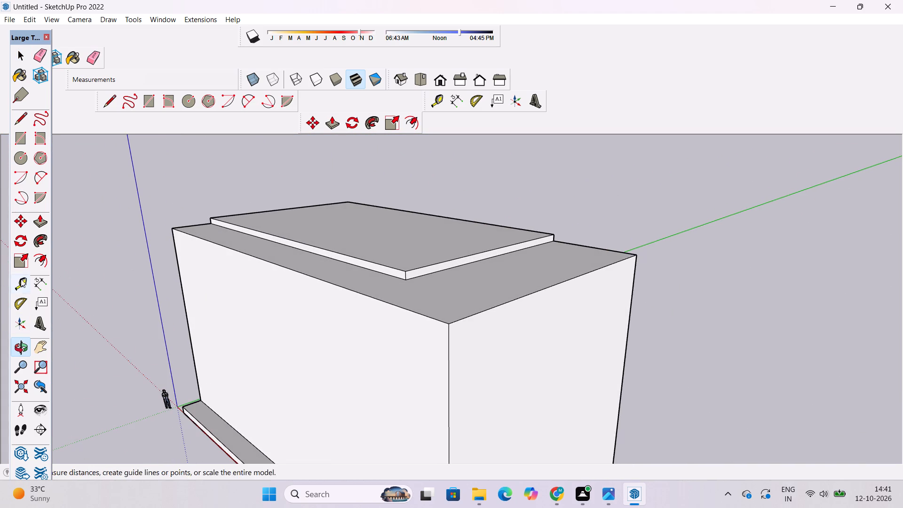
click(43, 223)
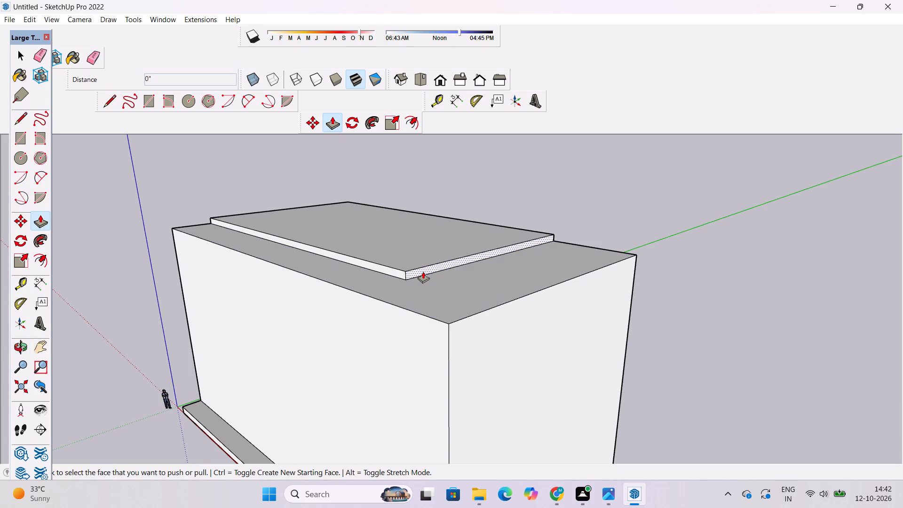
click(423, 271)
click(452, 325)
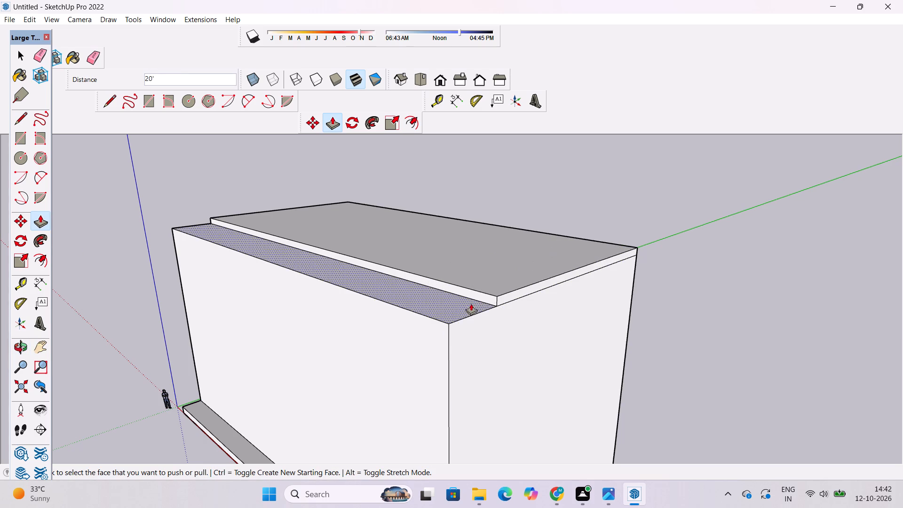
Push/Pull the roof slab's long front face outward 10' so it is flush with the block's front wall.
click(490, 298)
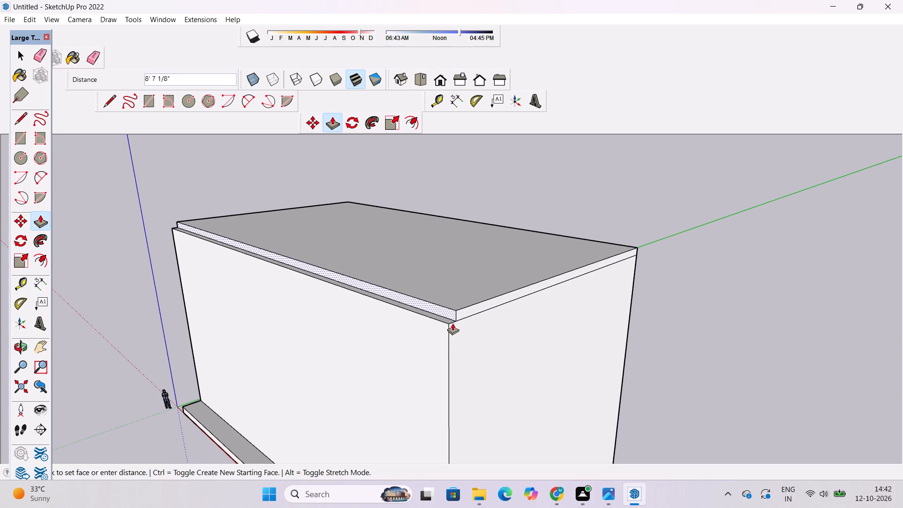
click(446, 326)
Push/Pull the roof slab's front face outward another 5', aligning the overhang with the front edge of the base.
scroll(472, 273, down, 5)
scroll(458, 299, up, 4)
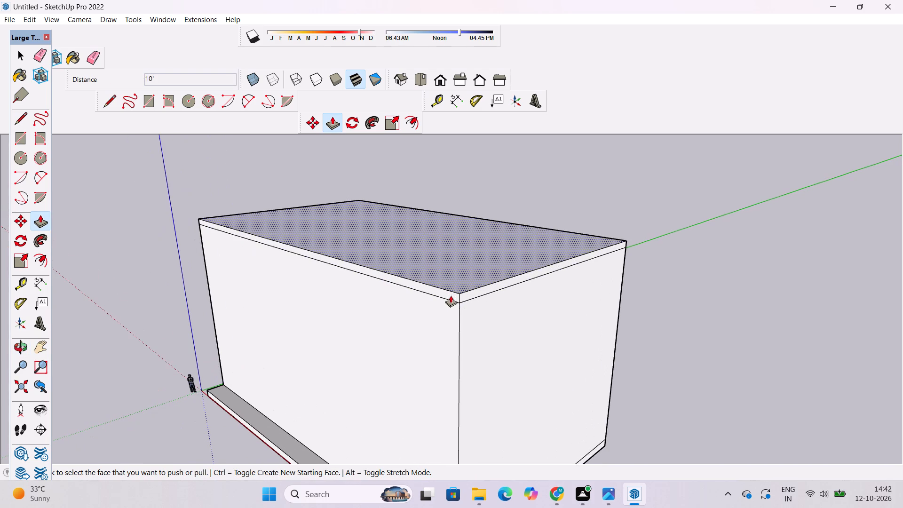
click(451, 295)
scroll(451, 295, down, 10)
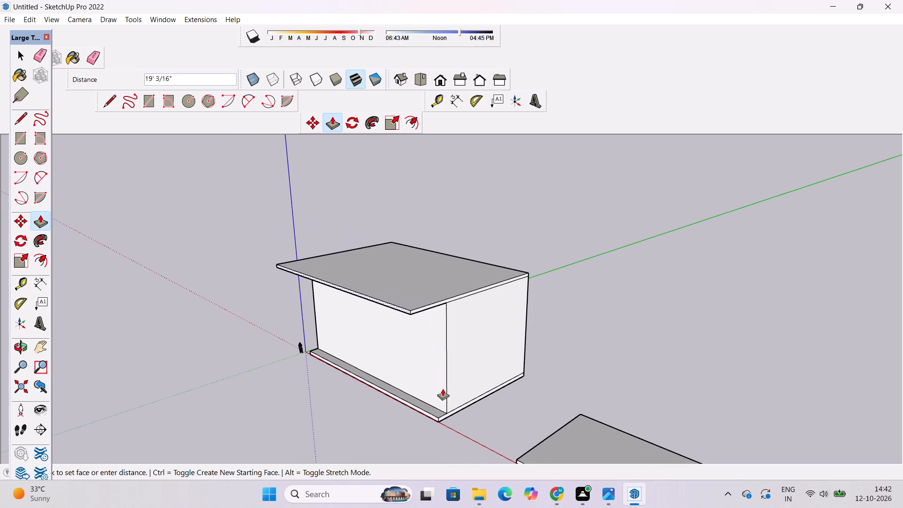
scroll(443, 389, up, 3)
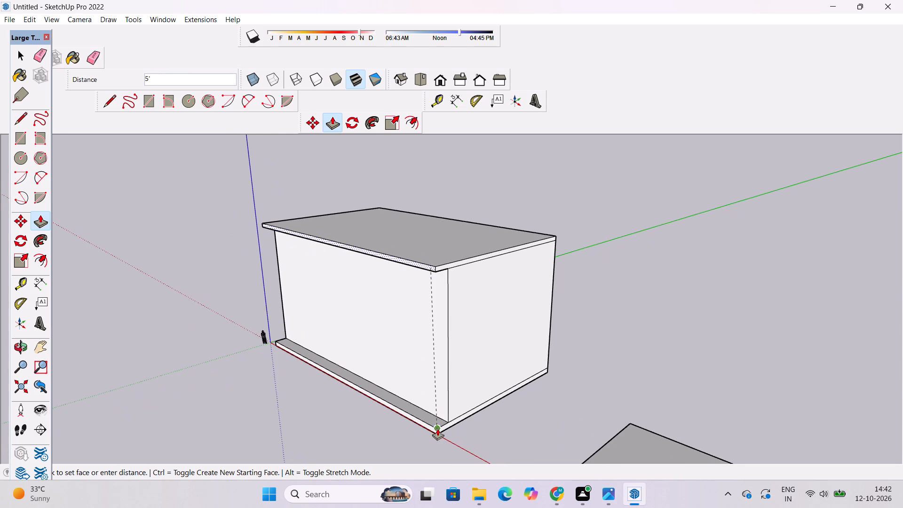
click(437, 429)
Examine the block's front and both ends, checking the roof overhang against the base ledge.
click(15, 347)
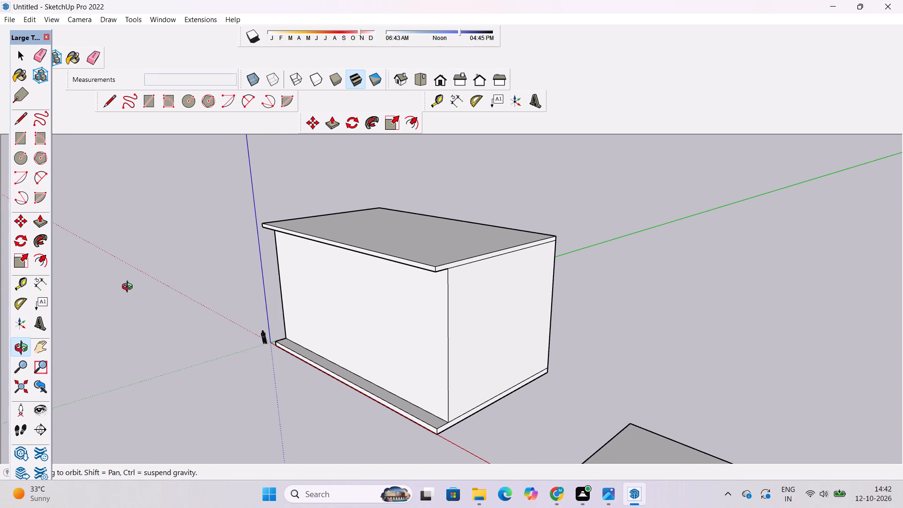
drag(148, 272, 384, 358)
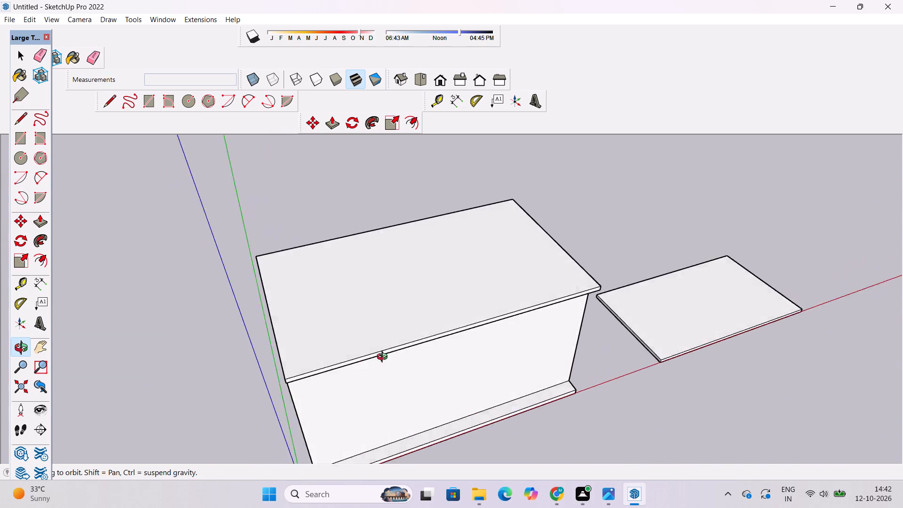
drag(384, 358, 338, 355)
scroll(324, 286, down, 7)
drag(168, 336, 343, 270)
drag(343, 268, 344, 261)
drag(587, 268, 536, 275)
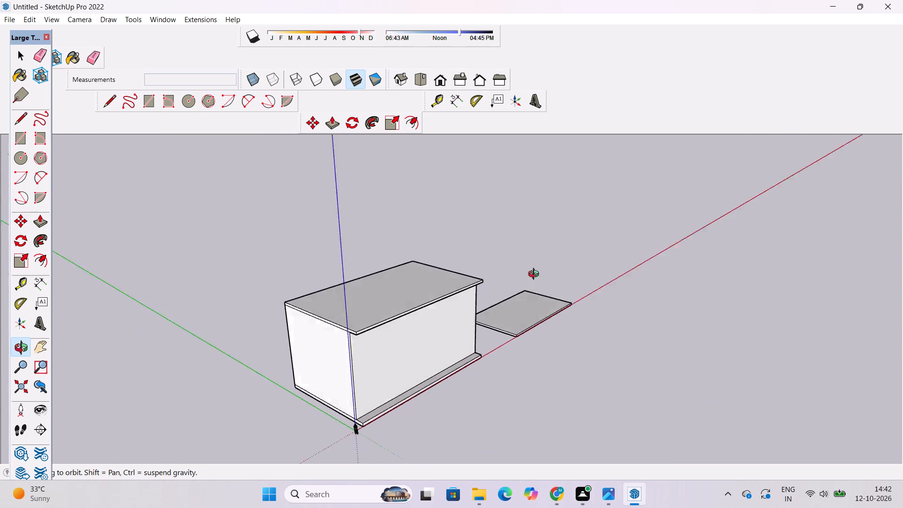
drag(536, 275, 170, 283)
scroll(610, 311, up, 5)
scroll(446, 329, up, 4)
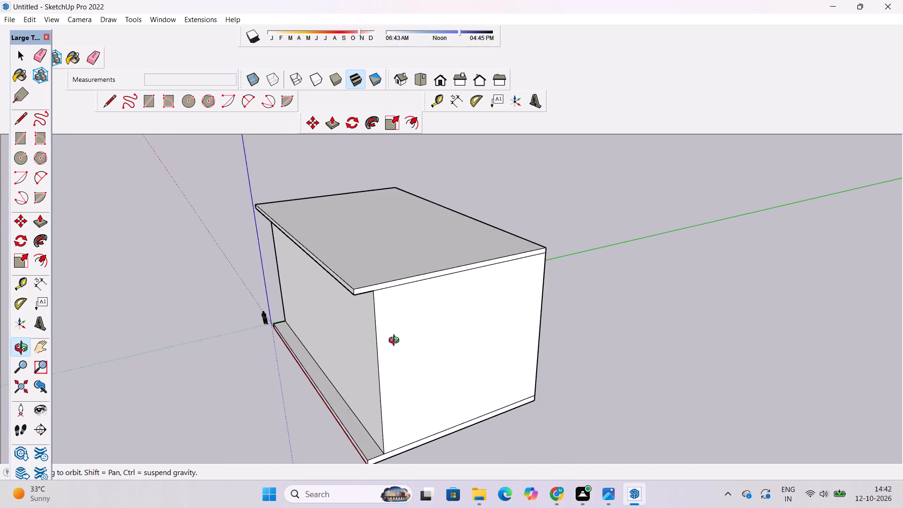
drag(261, 362, 428, 268)
scroll(440, 205, down, 6)
drag(416, 236, 693, 444)
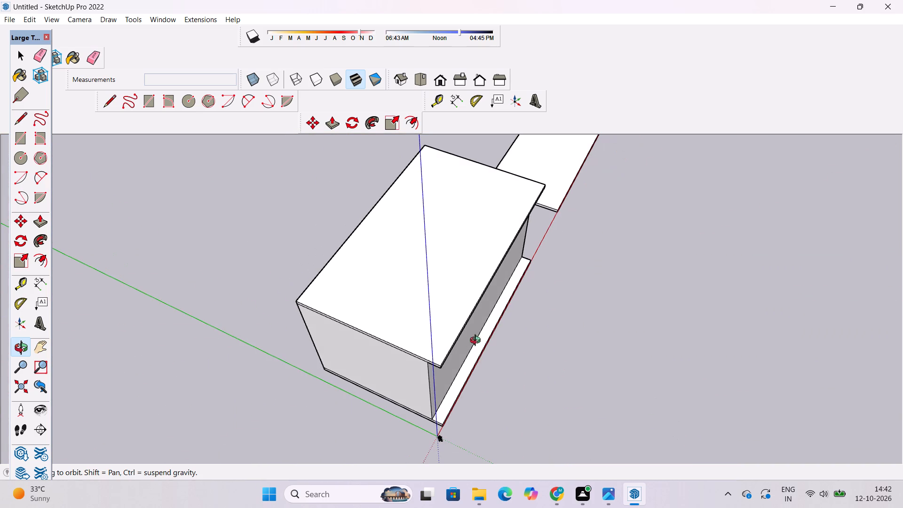
scroll(442, 326, up, 3)
scroll(427, 332, down, 4)
drag(415, 376, 417, 331)
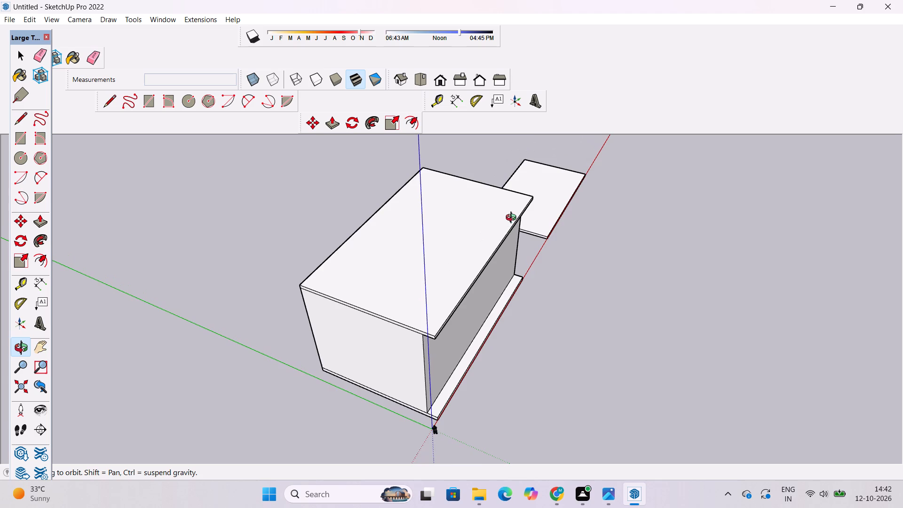
scroll(528, 176, up, 5)
drag(659, 303, 497, 275)
scroll(470, 263, down, 4)
drag(619, 262, 558, 258)
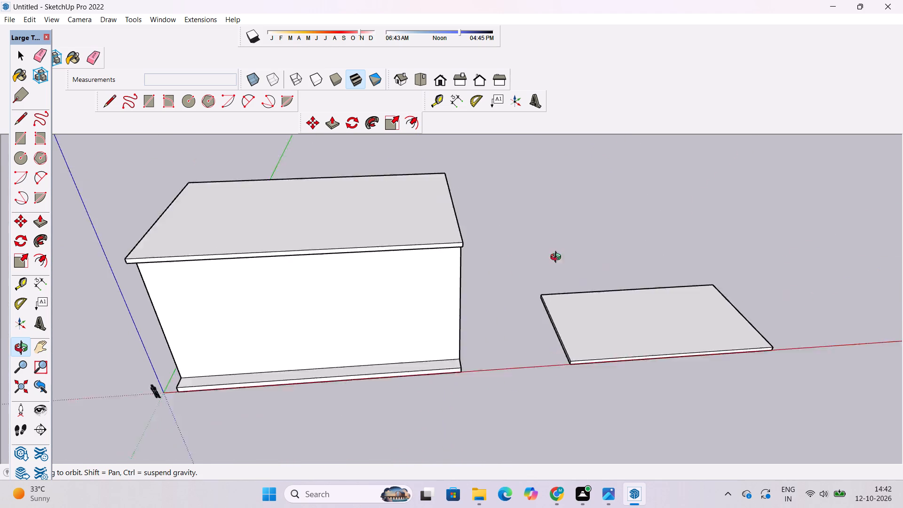
drag(558, 258, 413, 216)
drag(397, 239, 534, 277)
scroll(545, 270, down, 4)
drag(265, 319, 405, 321)
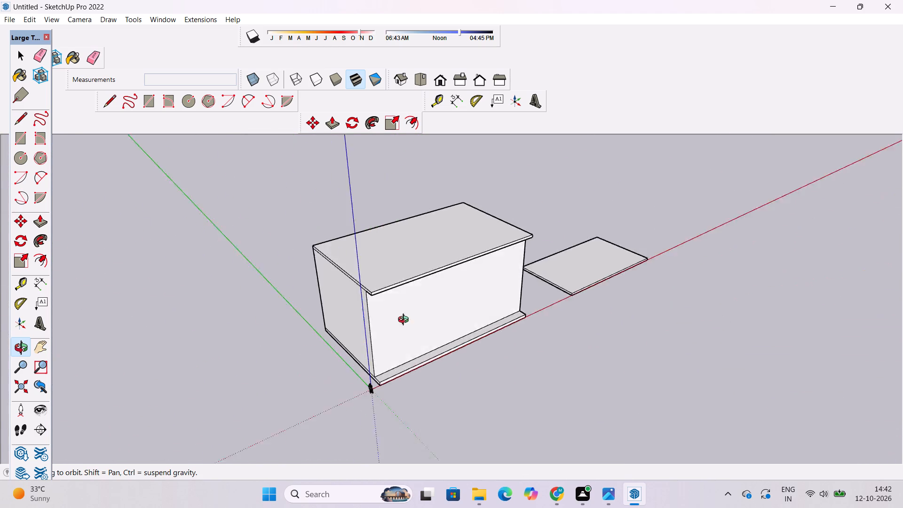
drag(405, 321, 518, 313)
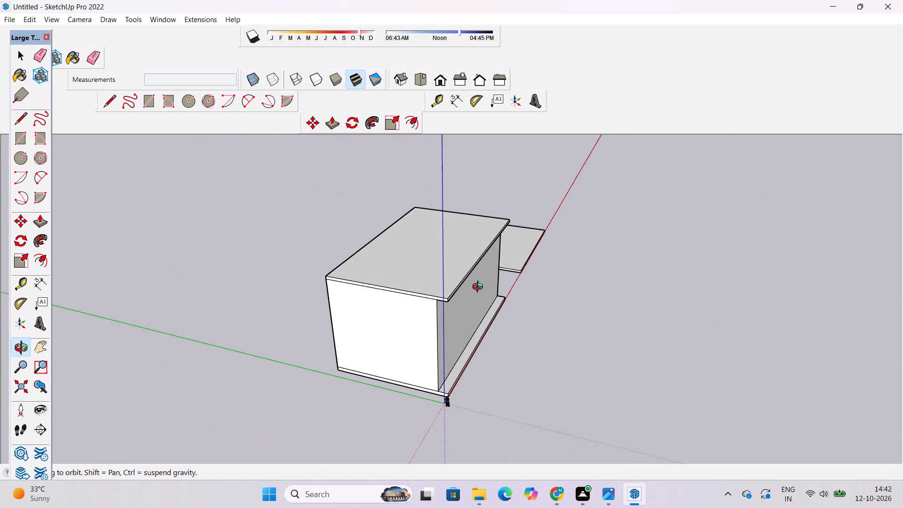
shift+drag(480, 288, 483, 311)
drag(501, 313, 419, 338)
scroll(408, 320, up, 4)
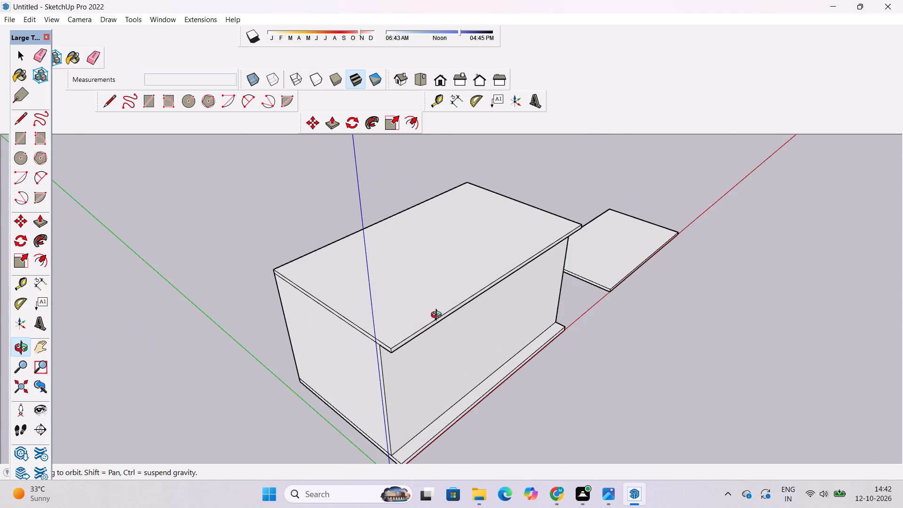
drag(447, 325, 426, 325)
scroll(431, 325, up, 1)
drag(464, 313, 441, 317)
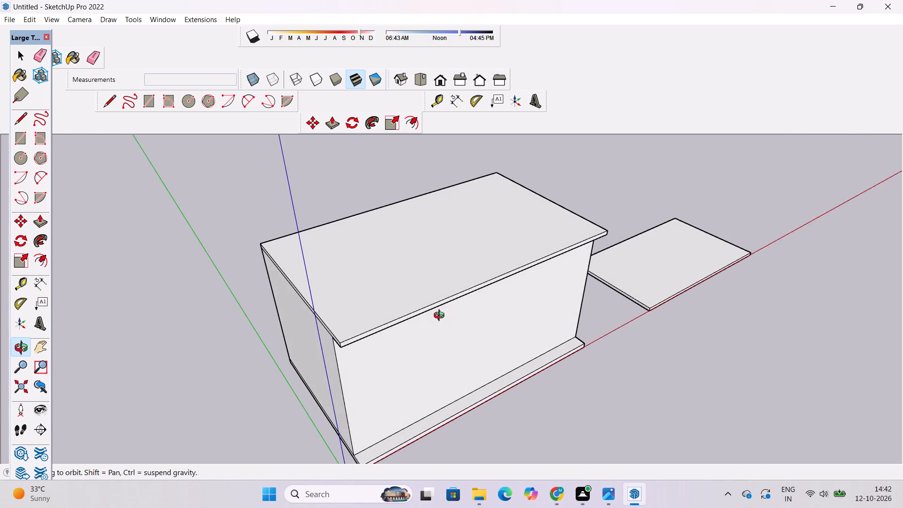
scroll(441, 317, up, 2)
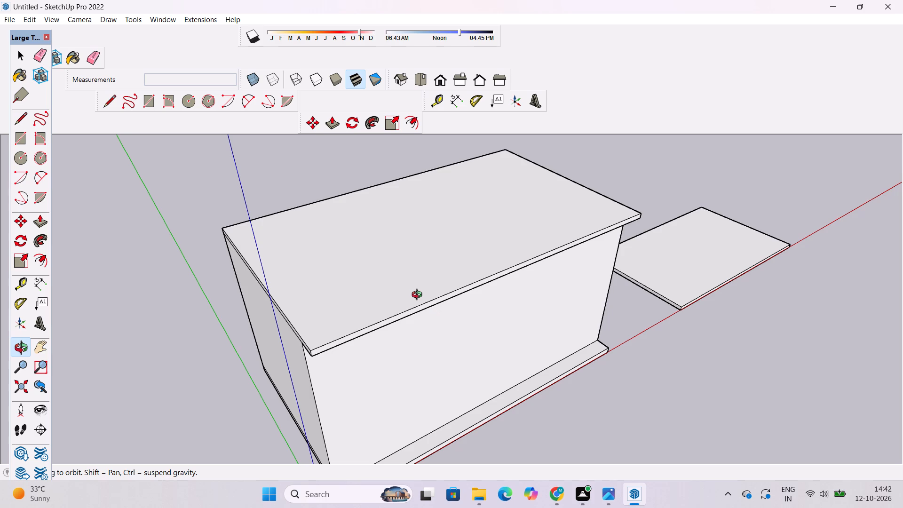
drag(578, 315, 300, 315)
drag(486, 320, 462, 324)
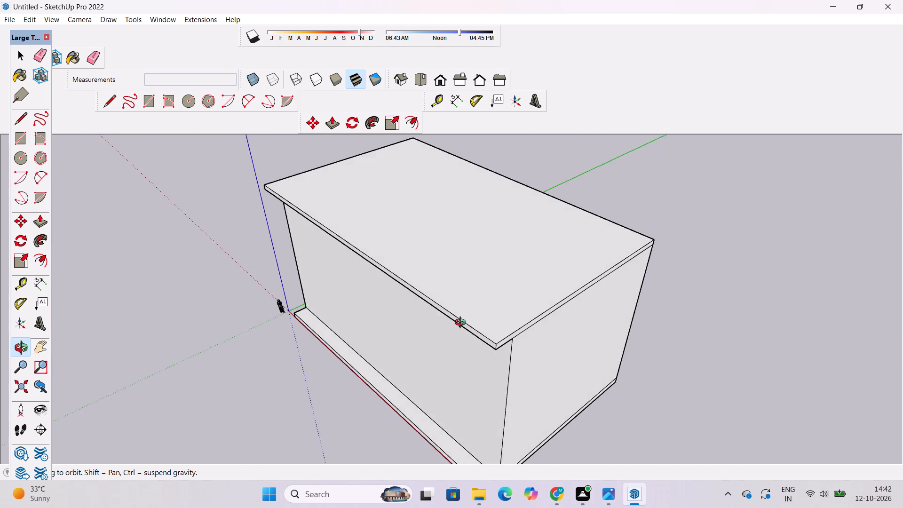
drag(462, 324, 460, 324)
drag(497, 333, 428, 325)
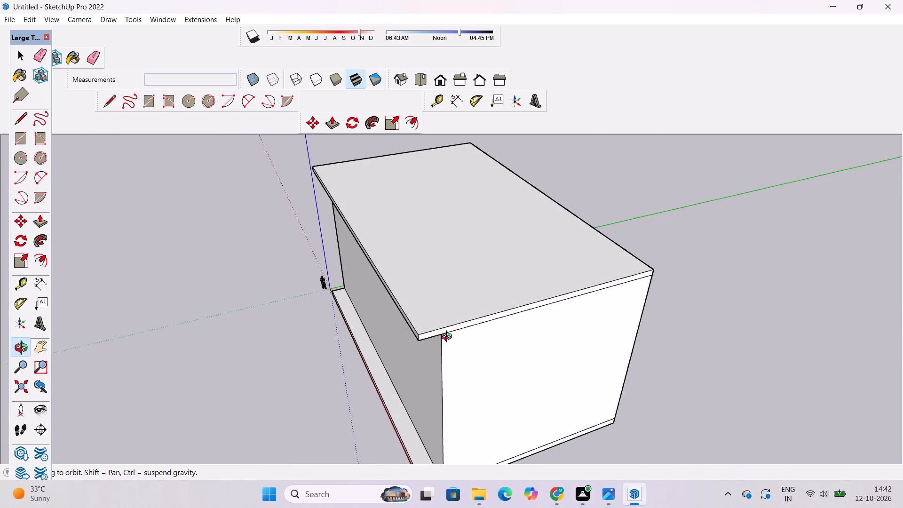
drag(449, 338, 438, 331)
scroll(435, 325, down, 4)
drag(367, 353, 439, 351)
shift+drag(440, 351, 437, 342)
drag(441, 342, 470, 342)
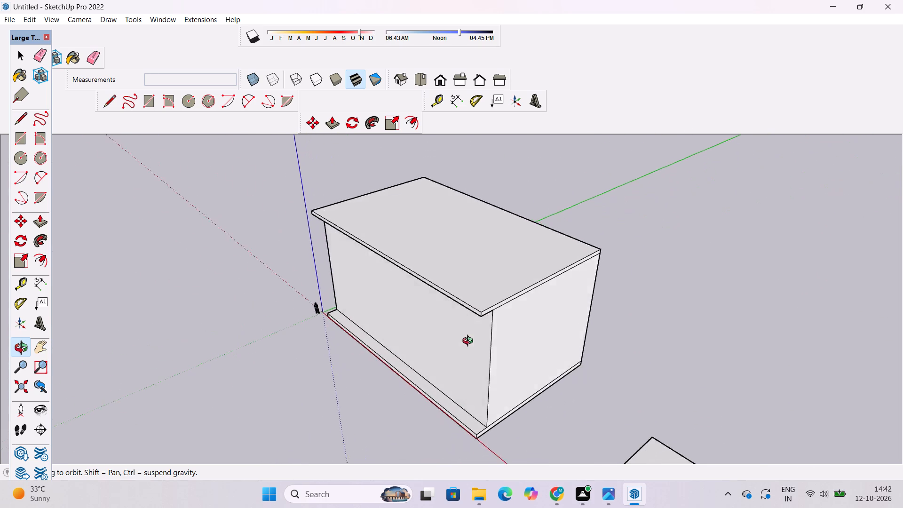
drag(470, 342, 475, 342)
drag(474, 342, 372, 340)
shift+drag(369, 336, 402, 305)
drag(402, 305, 396, 305)
Push/Pull the roof slab's long front face outward another 3'.
key(p)
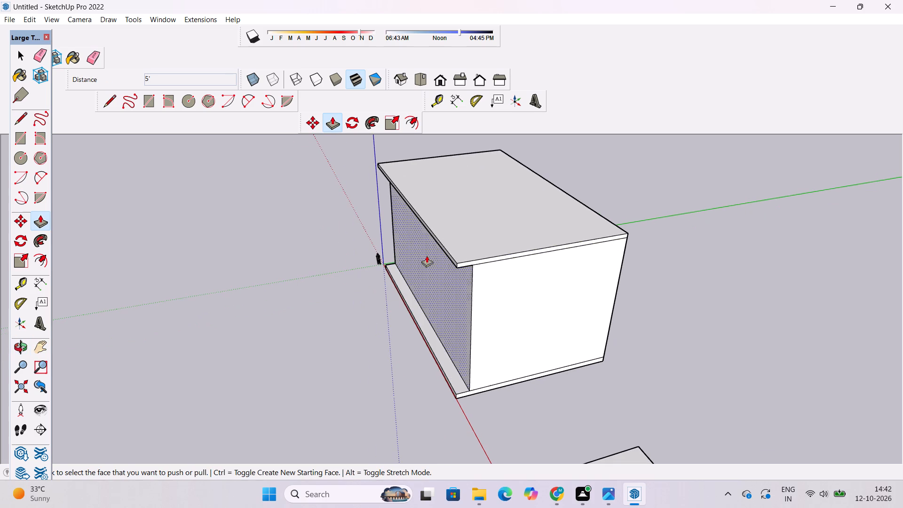
scroll(450, 257, up, 9)
click(464, 274)
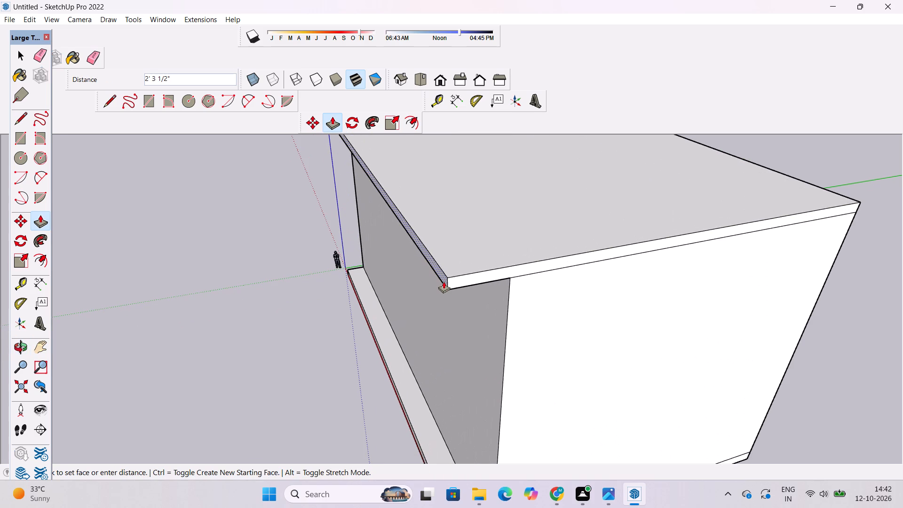
text(3')
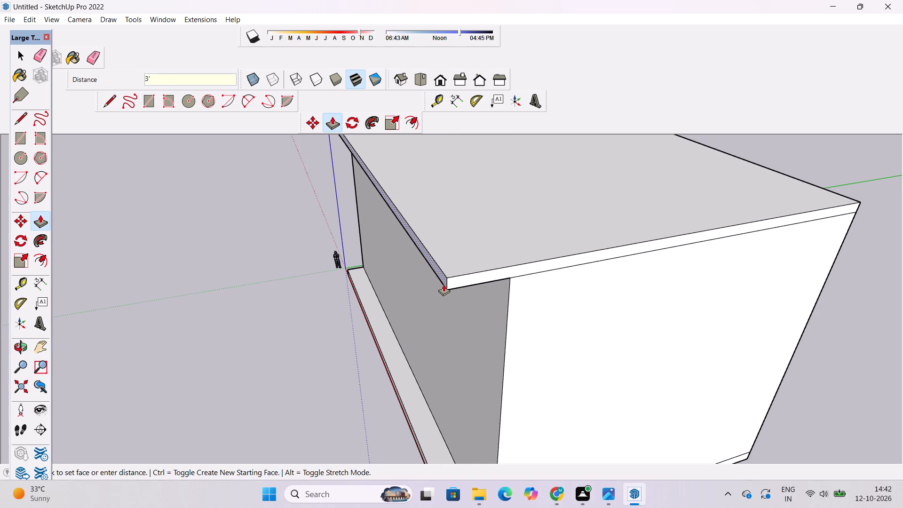
key(Return)
scroll(444, 284, down, 3)
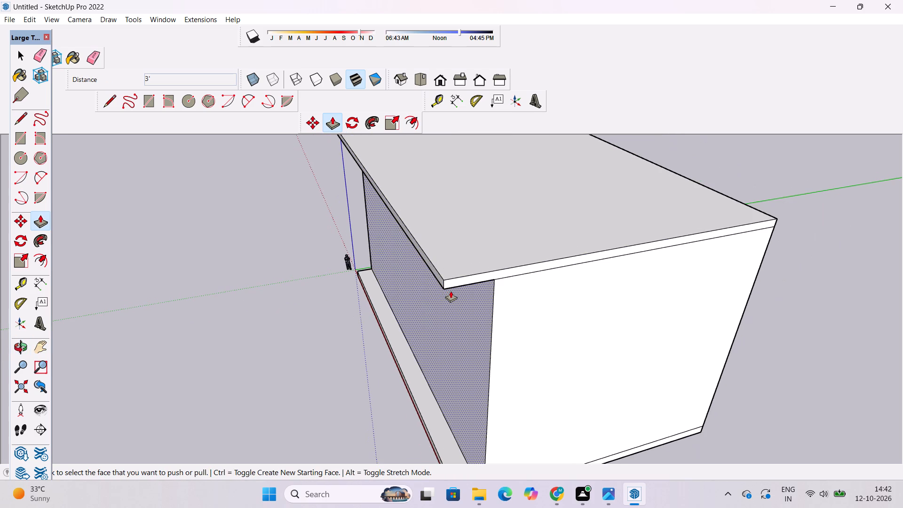
Examine the extended roof overhang from above and along the block's end wall, and clear the selection.
key(o)
scroll(453, 289, down, 6)
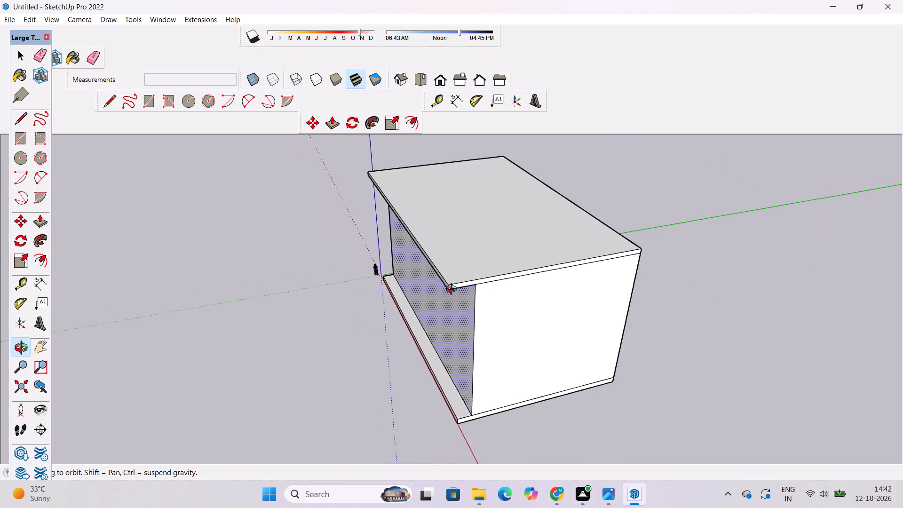
shift+drag(453, 291, 452, 333)
drag(450, 333, 462, 330)
drag(495, 306, 489, 312)
shift+click(481, 322)
scroll(481, 322, down, 2)
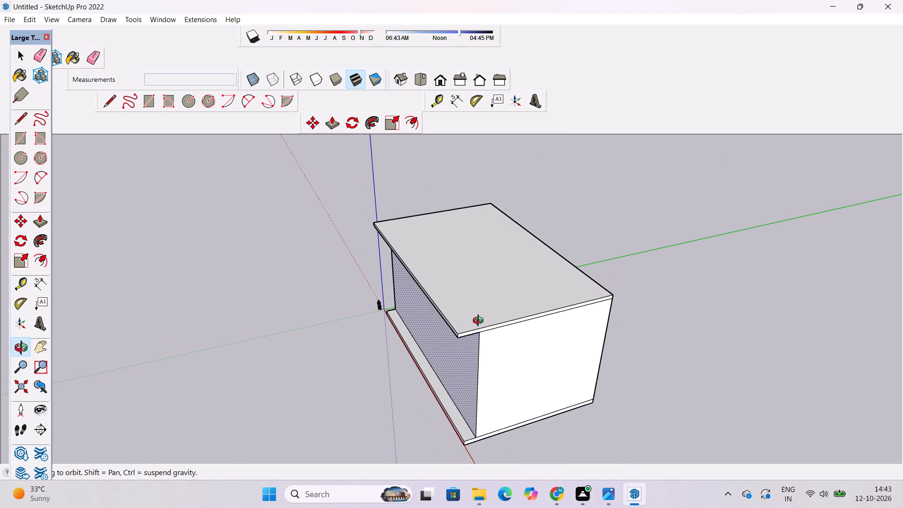
scroll(480, 322, down, 3)
shift+drag(473, 321, 450, 333)
drag(442, 342, 455, 351)
scroll(457, 346, up, 1)
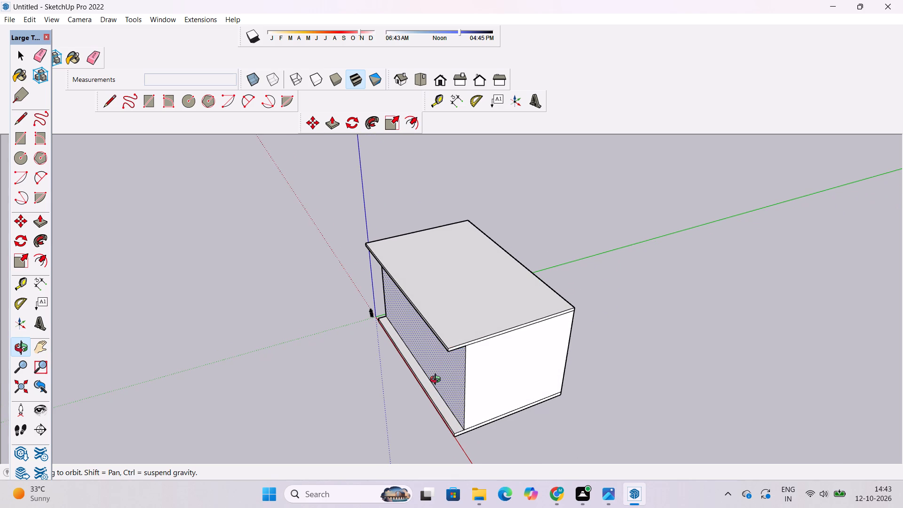
drag(482, 319, 521, 272)
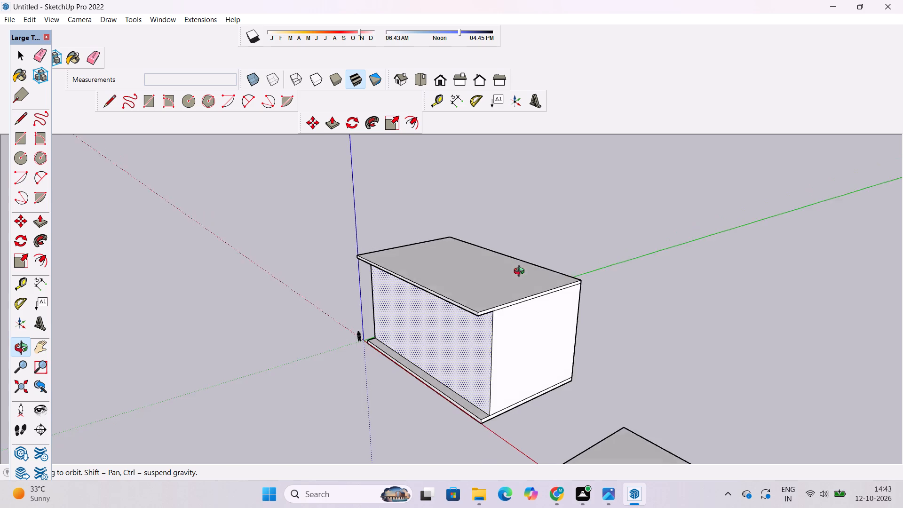
drag(521, 272, 490, 286)
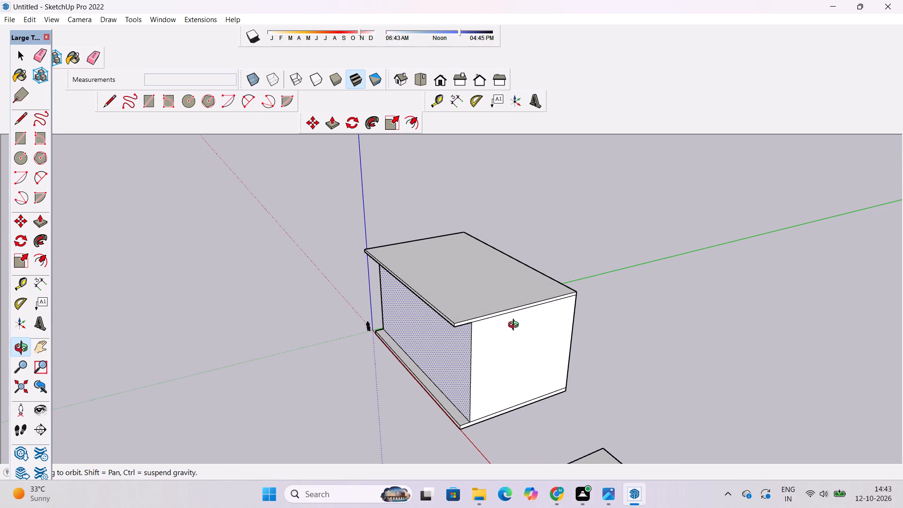
shift+drag(467, 359, 466, 311)
drag(450, 320, 523, 321)
key(space)
click(750, 313)
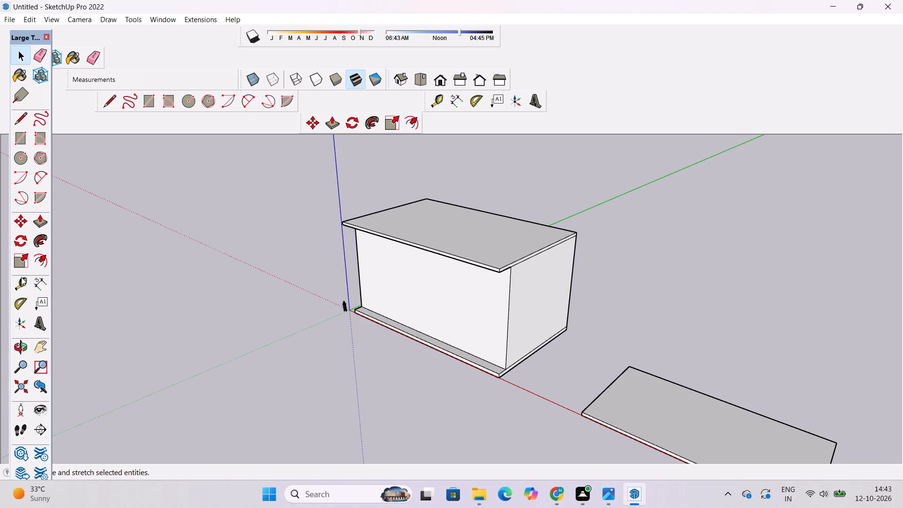
Examine the block's front and both ends, comparing the roof overhang with the base ledge.
click(24, 348)
drag(266, 284, 355, 262)
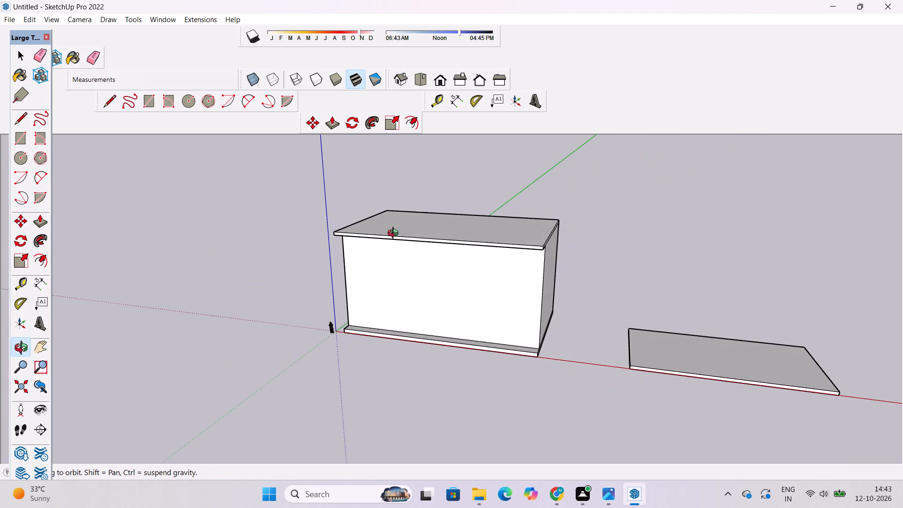
scroll(407, 232, up, 6)
shift+drag(574, 272, 516, 257)
drag(373, 266, 664, 246)
drag(541, 310, 458, 322)
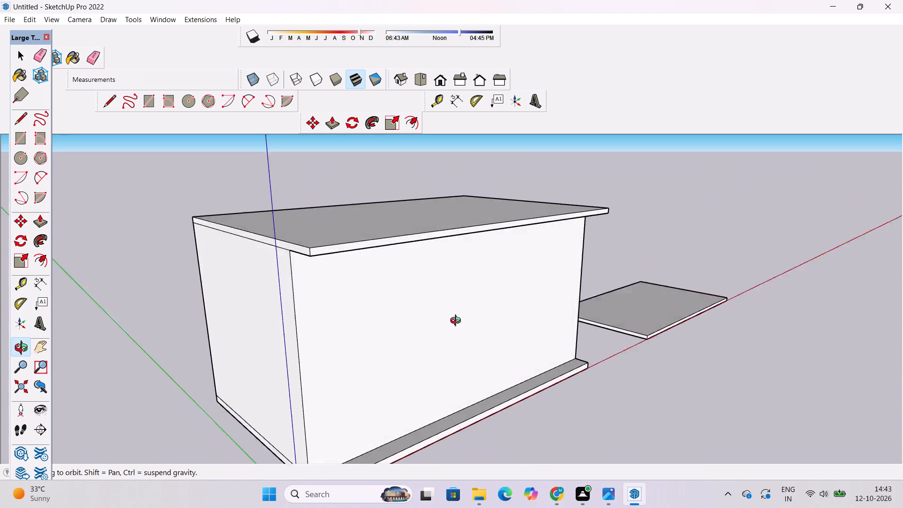
drag(458, 322, 426, 330)
drag(415, 326, 421, 271)
drag(431, 256, 331, 337)
drag(570, 268, 445, 241)
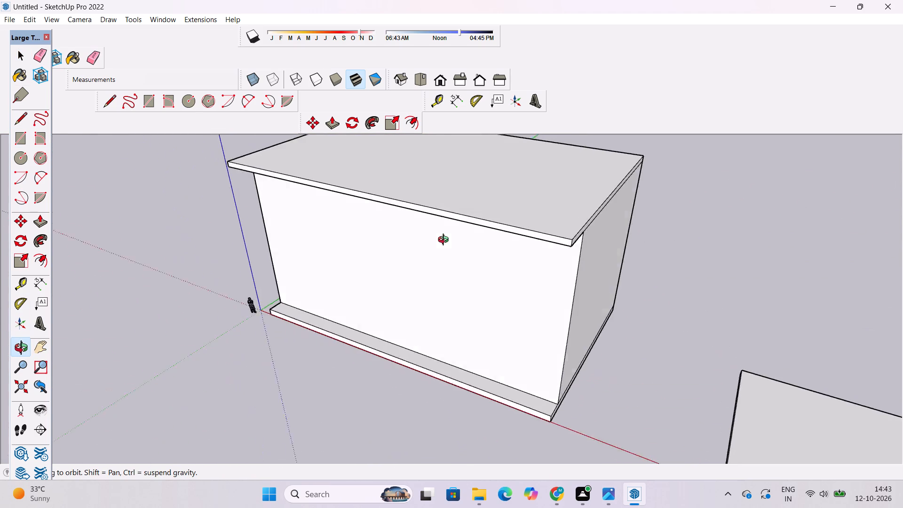
drag(445, 241, 433, 241)
drag(652, 226, 632, 259)
shift+drag(532, 273, 533, 298)
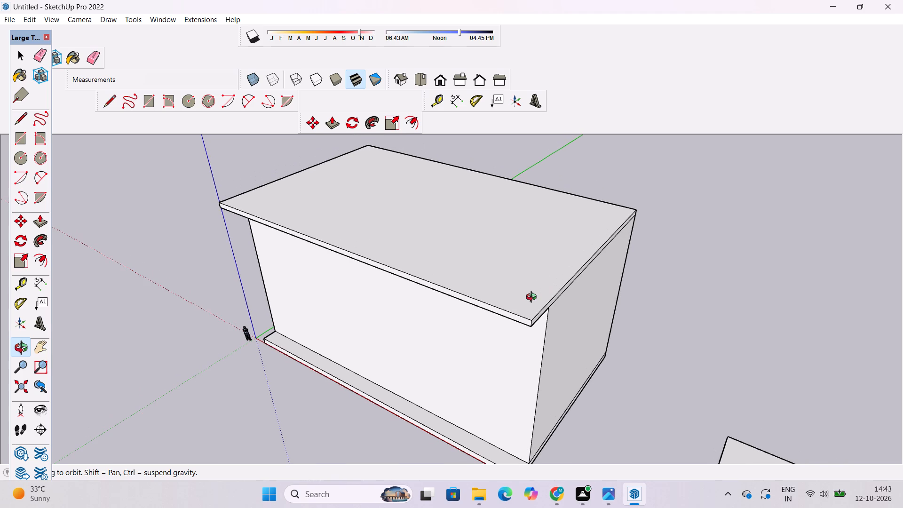
Draw a vertical line across the roof slab's end face, from the front wall's top corner to the slab's top edge.
scroll(532, 297, up, 2)
drag(588, 310, 515, 310)
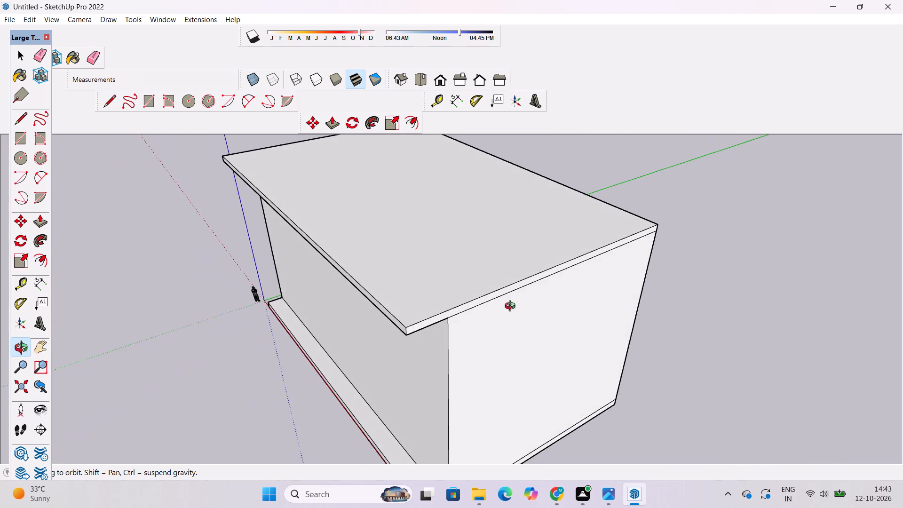
shift+drag(512, 307, 553, 323)
drag(542, 332, 530, 317)
shift+drag(530, 317, 535, 325)
key(l)
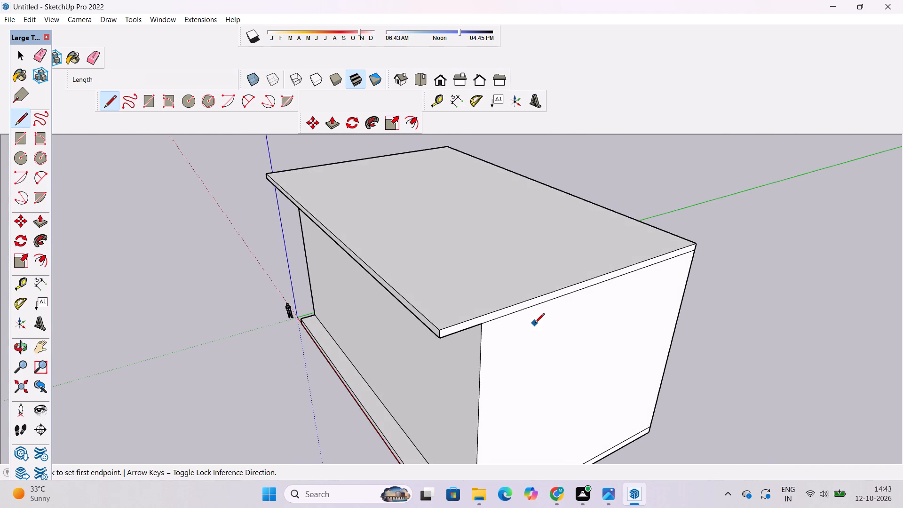
scroll(461, 331, up, 4)
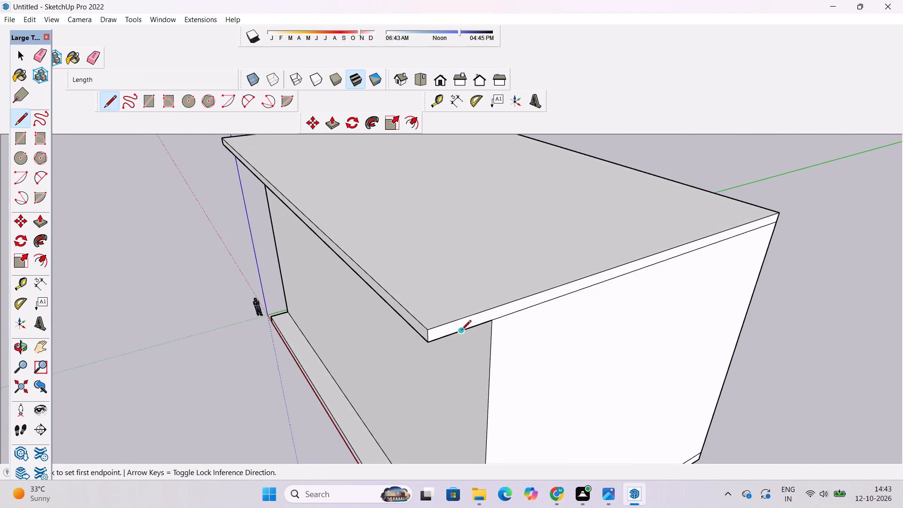
scroll(465, 333, up, 2)
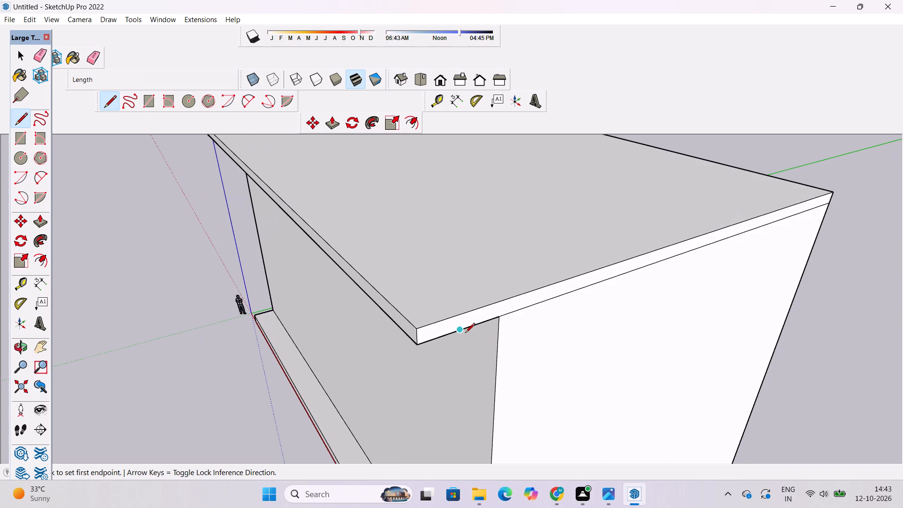
scroll(465, 333, up, 3)
scroll(512, 309, up, 4)
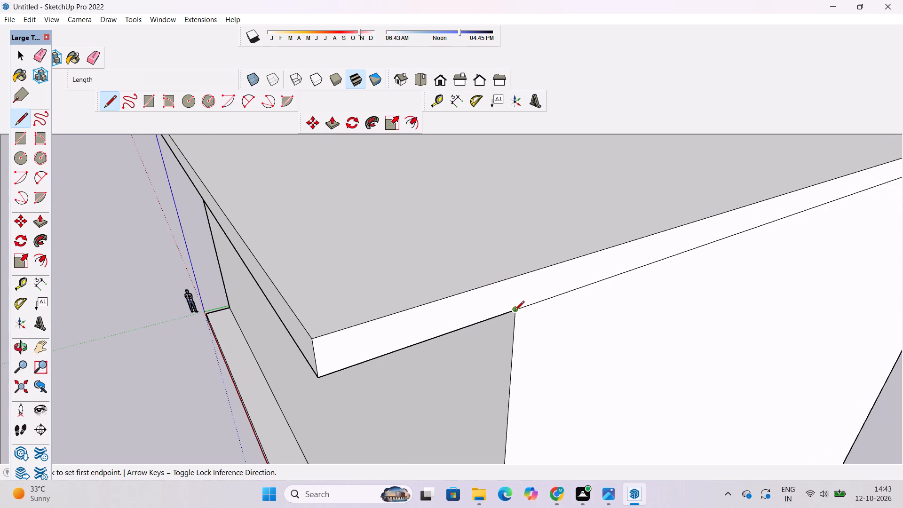
click(515, 311)
click(518, 276)
scroll(537, 388, down, 9)
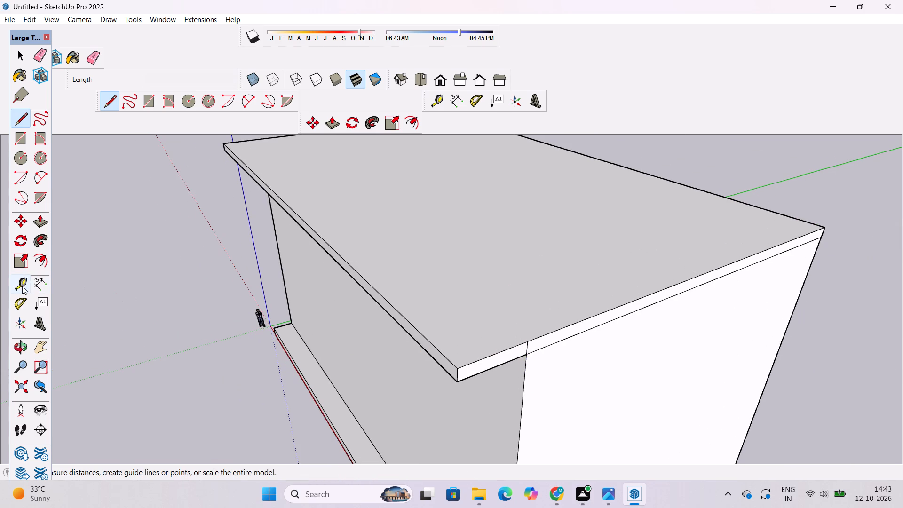
Place a guide parallel to the roof slab's front edge, 8' back, through the top of the new end-face line.
click(22, 286)
click(383, 299)
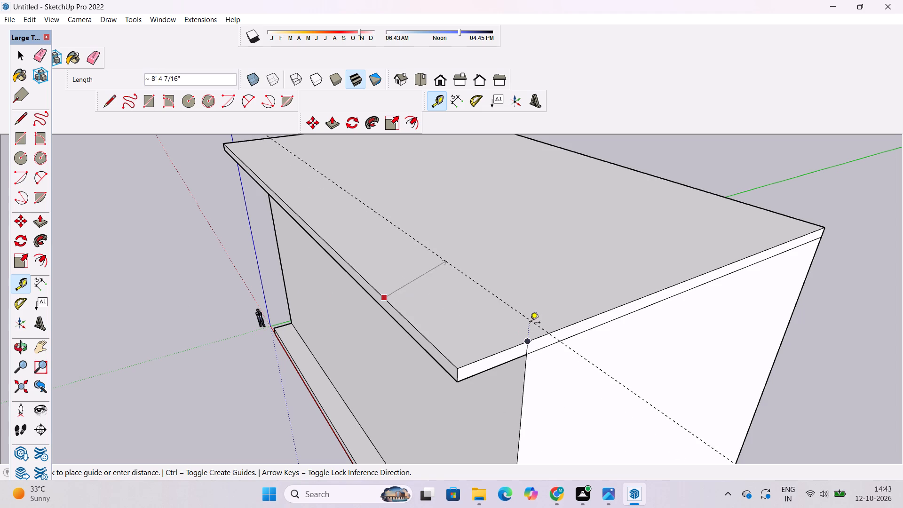
click(530, 341)
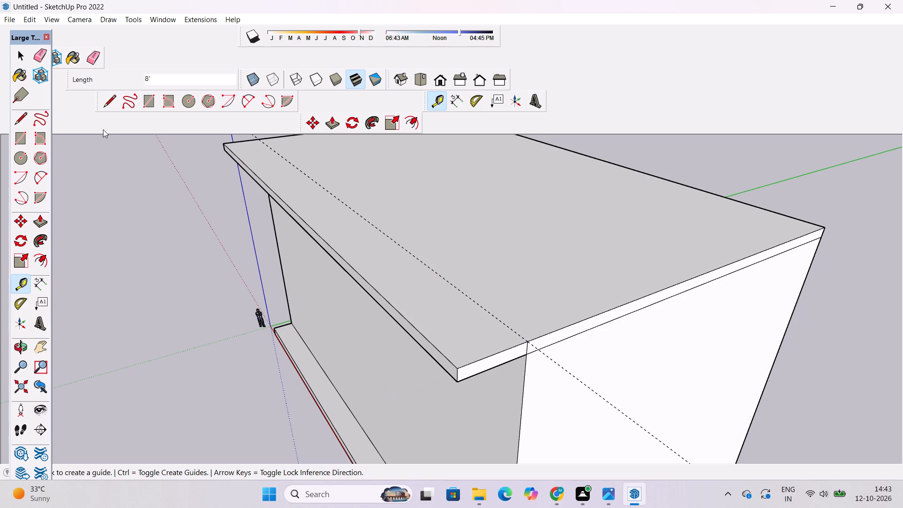
Draw a 100' line along the guide across the roof's top, from one short edge to the other.
click(104, 106)
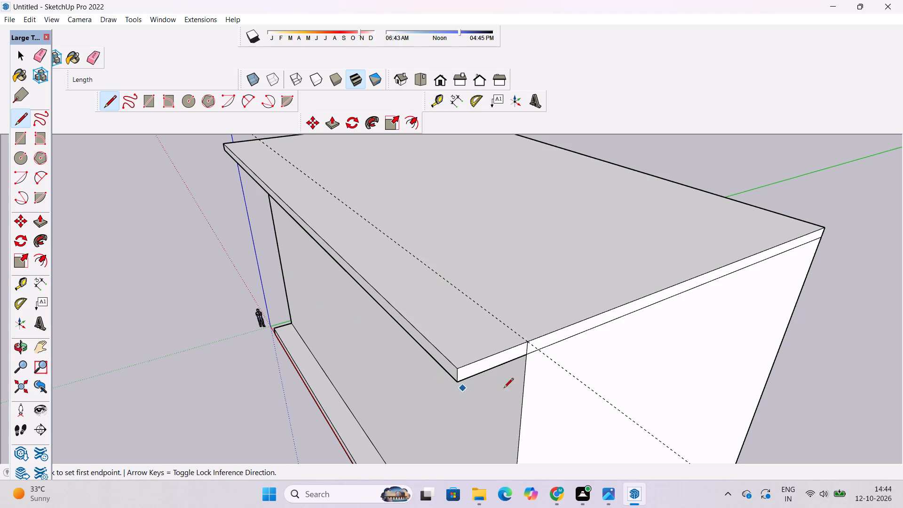
click(525, 342)
scroll(561, 399, down, 8)
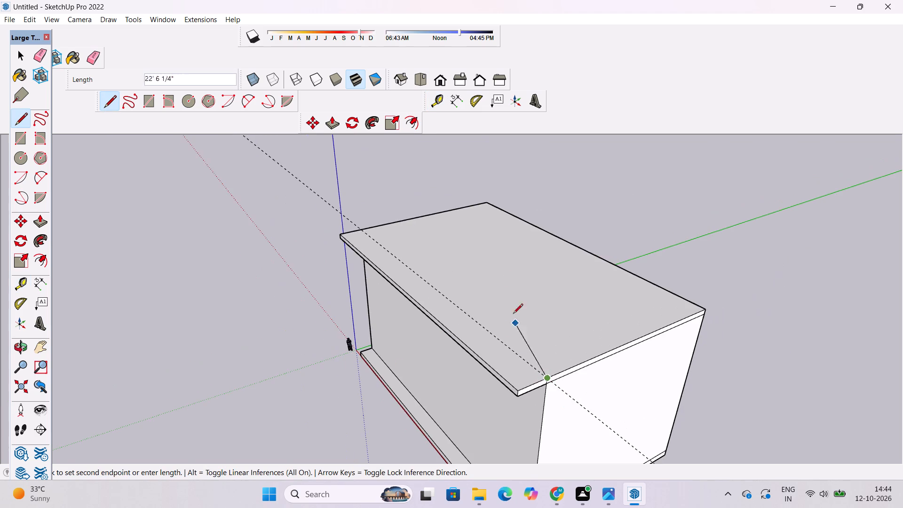
scroll(369, 215, up, 9)
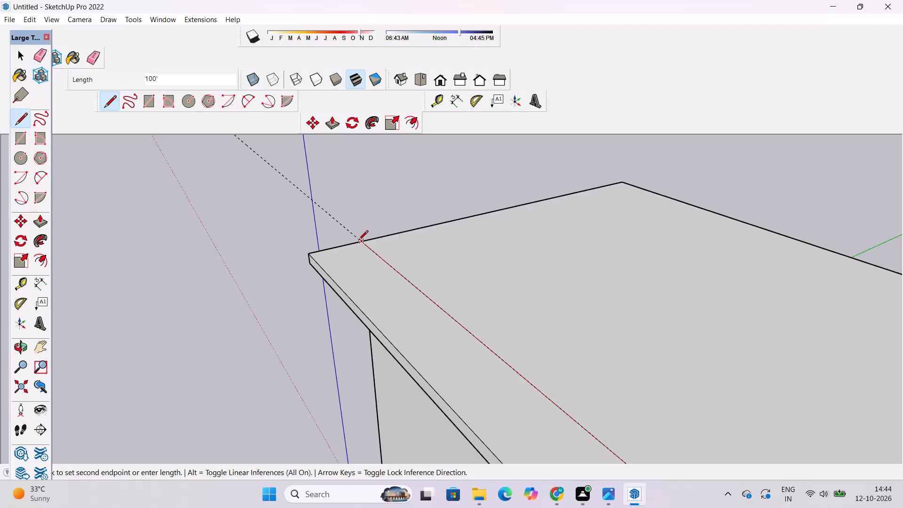
click(359, 240)
Erase the guide line running across the roof.
key(space)
key(e)
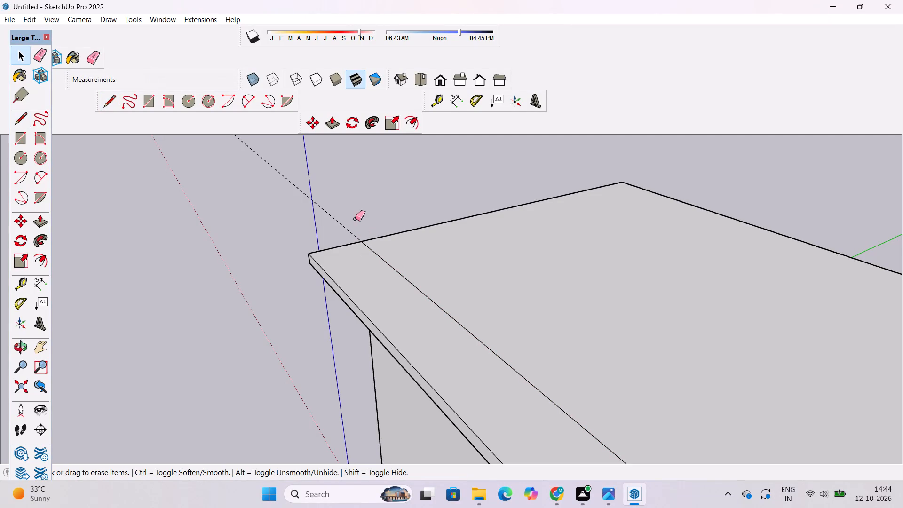
drag(351, 203, 342, 237)
drag(340, 222, 343, 227)
Draw a matching vertical line on the roof slab's opposite end face, from the front wall's top corner to the roof line.
key(o)
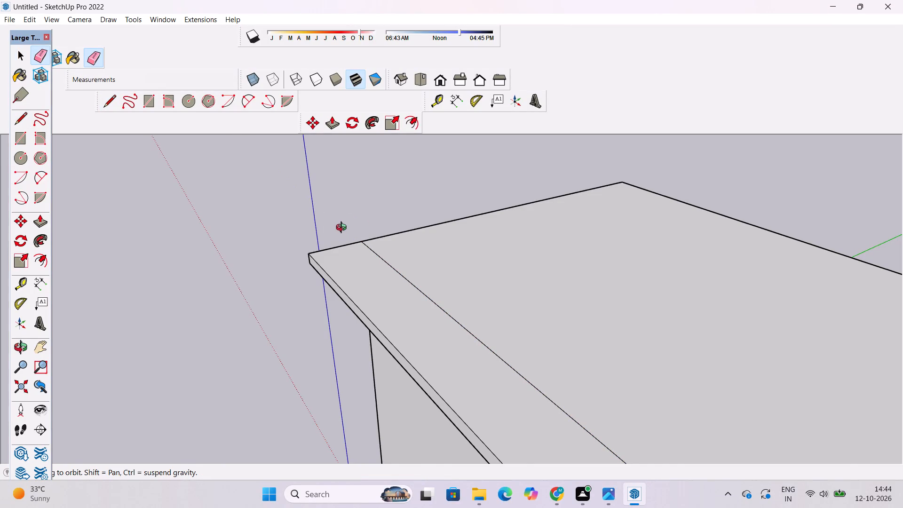
scroll(342, 222, down, 7)
drag(325, 267, 511, 275)
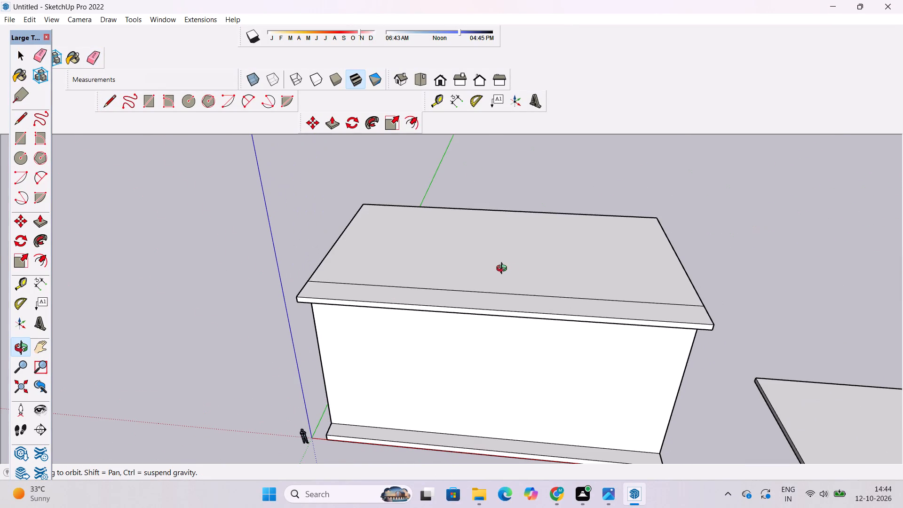
scroll(480, 269, down, 2)
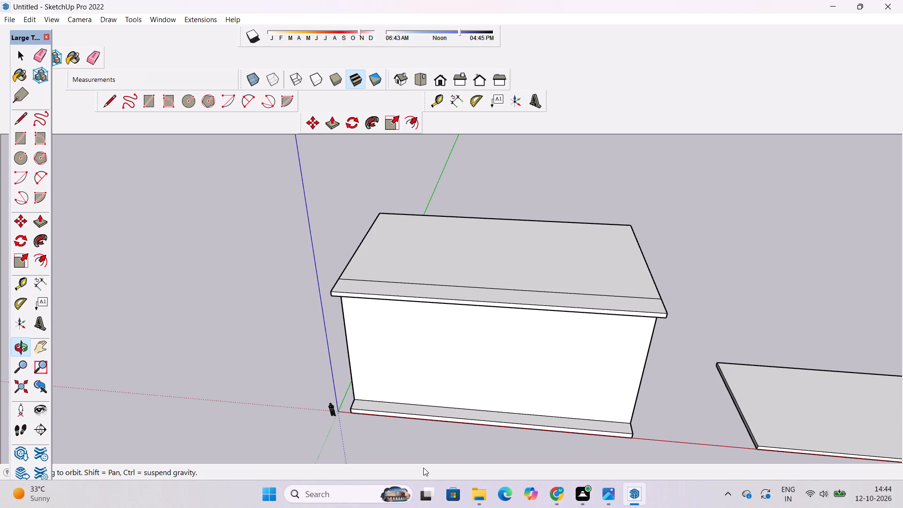
drag(171, 345, 372, 354)
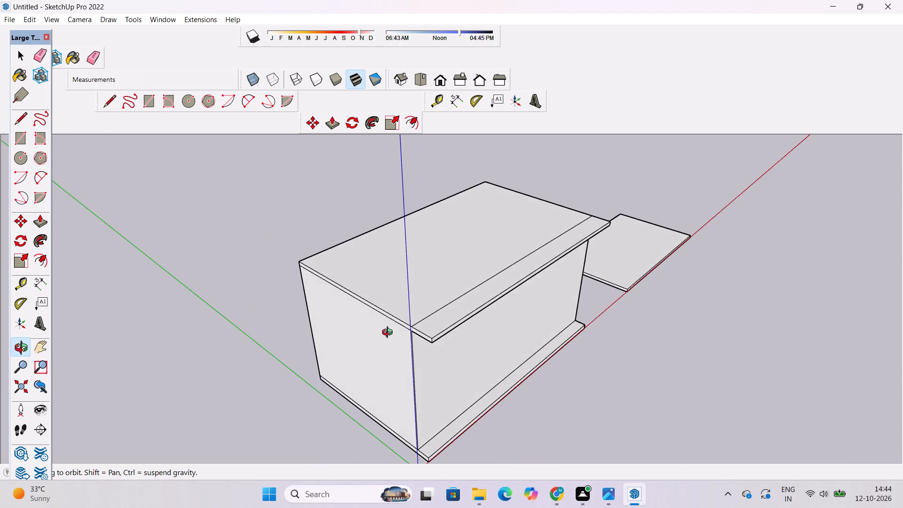
scroll(392, 341, up, 4)
drag(373, 379, 437, 367)
scroll(555, 299, up, 4)
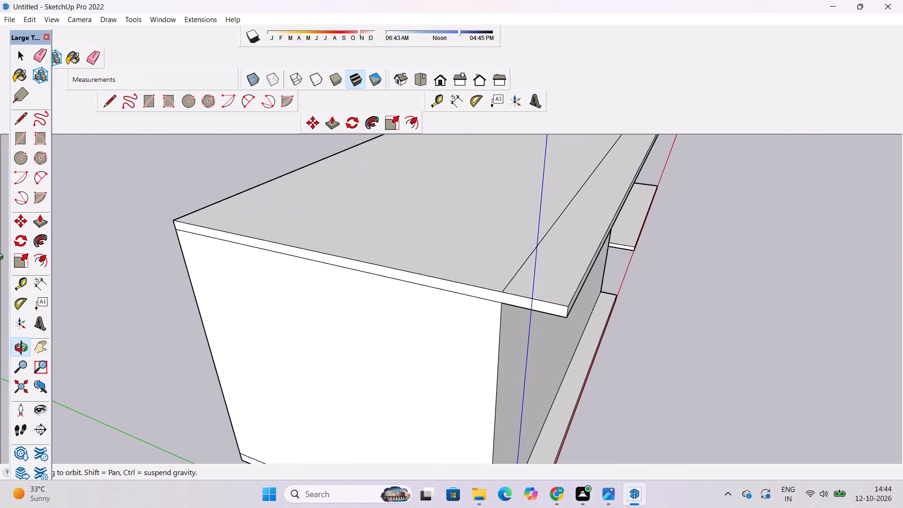
click(113, 103)
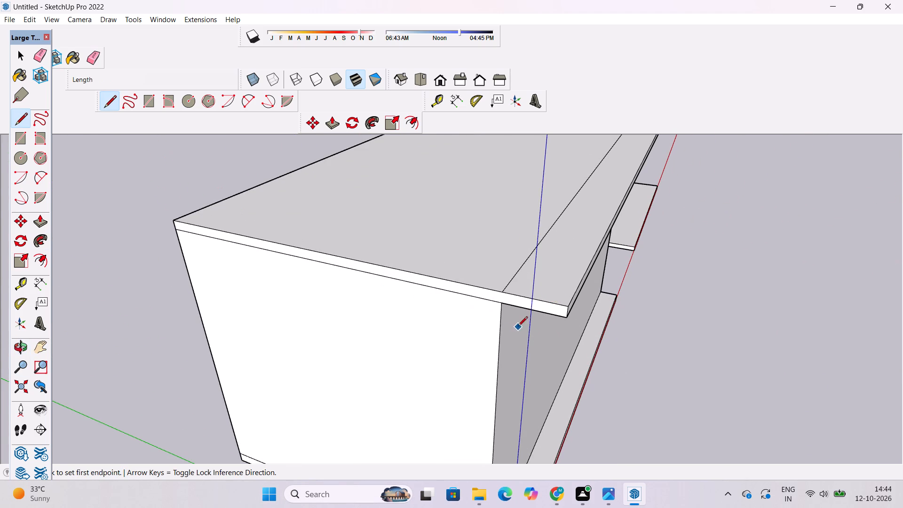
scroll(515, 311, up, 9)
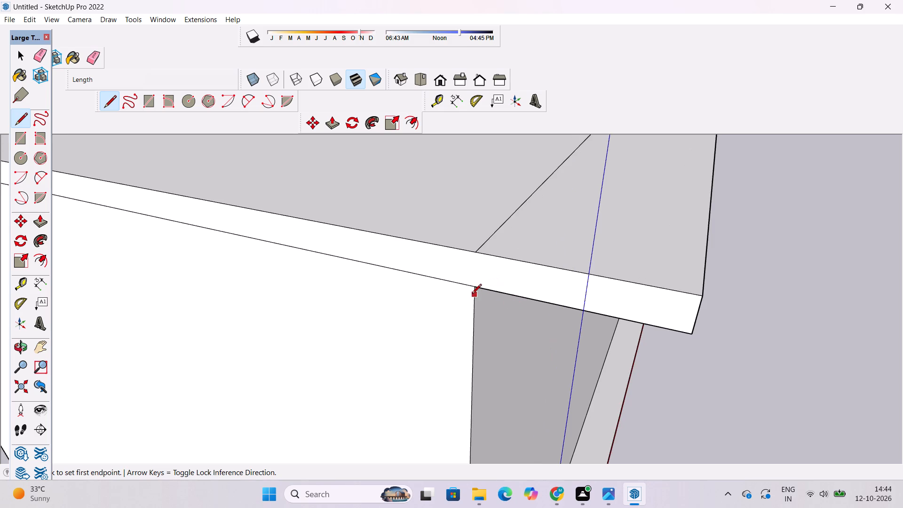
click(473, 288)
click(480, 249)
scroll(347, 347, down, 9)
key(space)
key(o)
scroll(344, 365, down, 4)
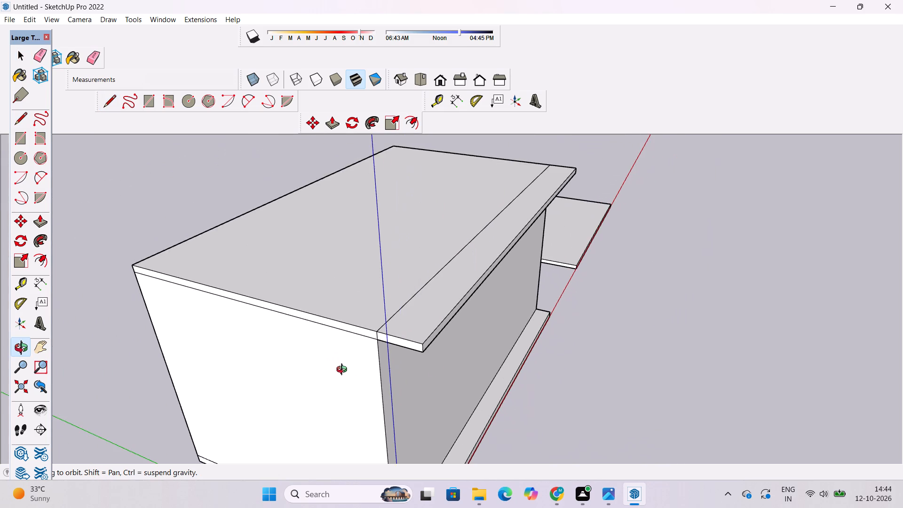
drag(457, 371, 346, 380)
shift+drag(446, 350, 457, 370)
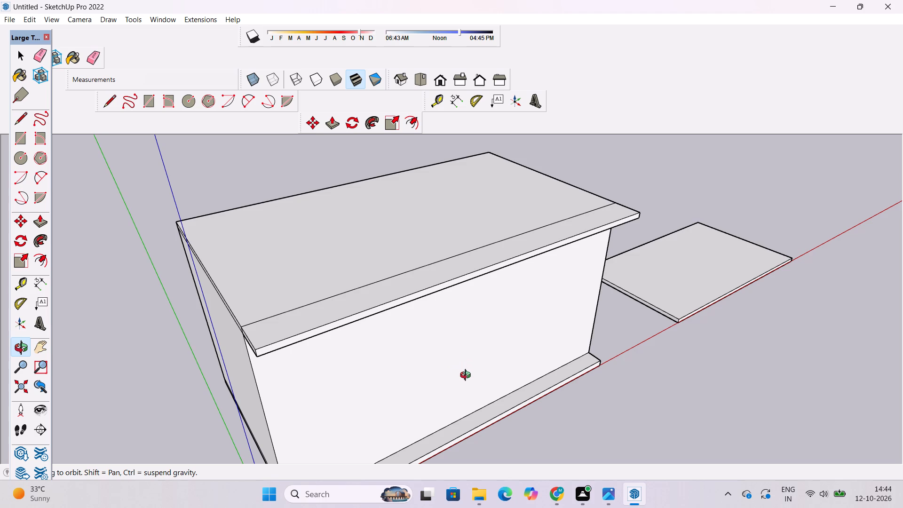
Examine the block, its set-back base and the marked roof overhang from the front and both ends.
shift+drag(466, 369, 456, 376)
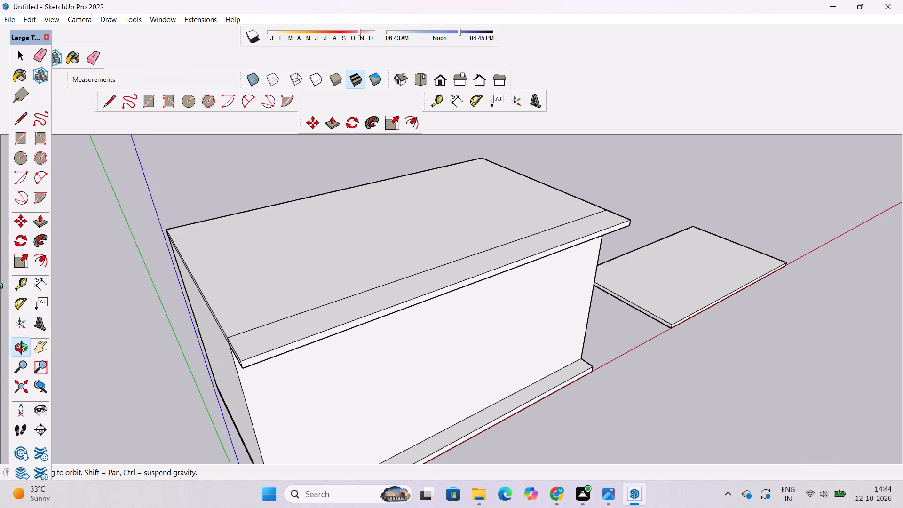
scroll(289, 356, down, 2)
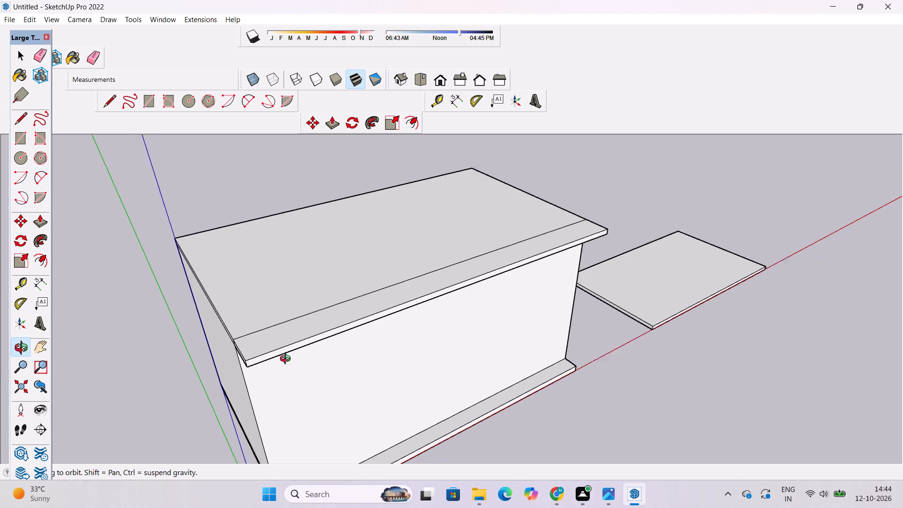
scroll(287, 360, down, 3)
drag(267, 396, 273, 374)
drag(327, 352, 548, 325)
drag(558, 335, 156, 383)
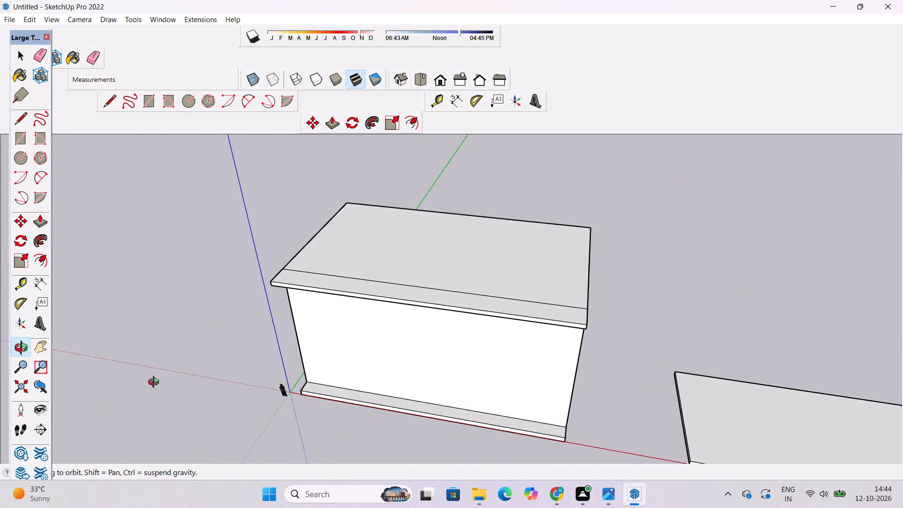
drag(514, 355, 465, 365)
drag(602, 369, 549, 369)
drag(547, 369, 509, 367)
drag(477, 375, 436, 376)
drag(395, 376, 473, 383)
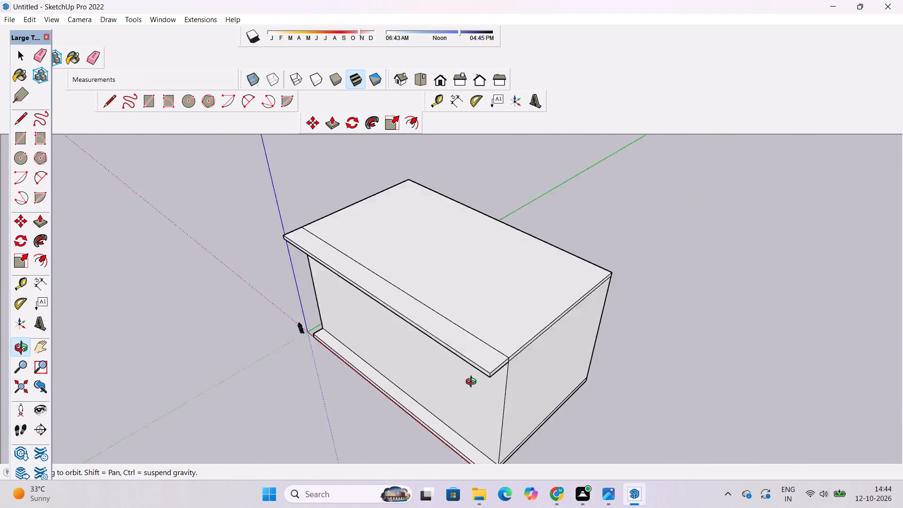
drag(473, 383, 540, 372)
shift+drag(549, 355, 503, 364)
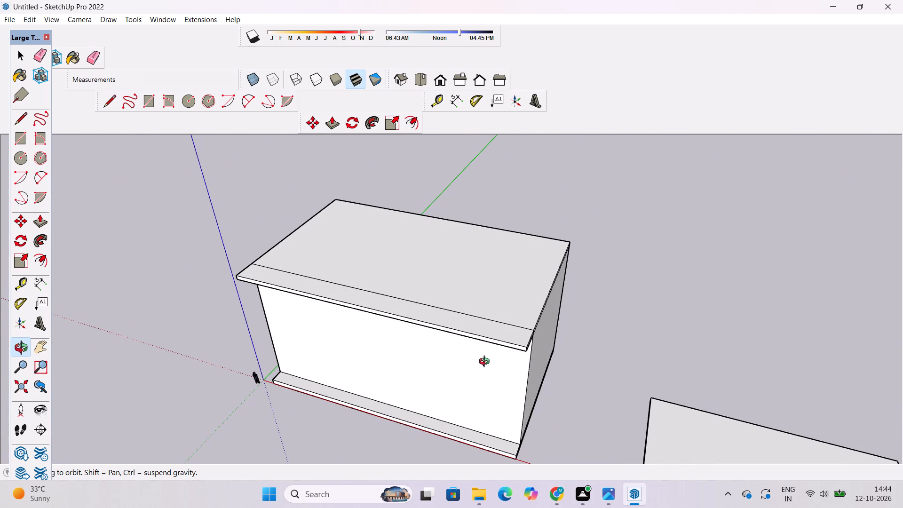
shift+click(439, 395)
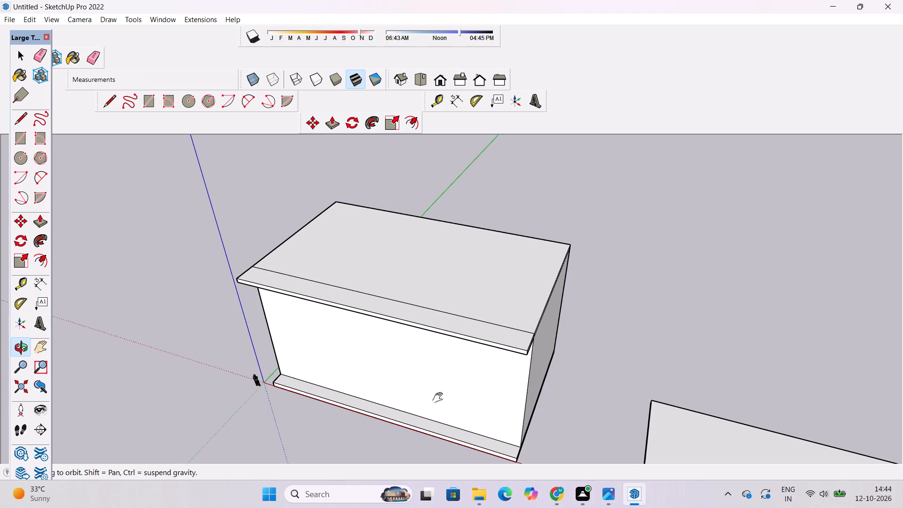
scroll(440, 351, down, 1)
drag(433, 350, 483, 362)
shift+drag(483, 362, 484, 367)
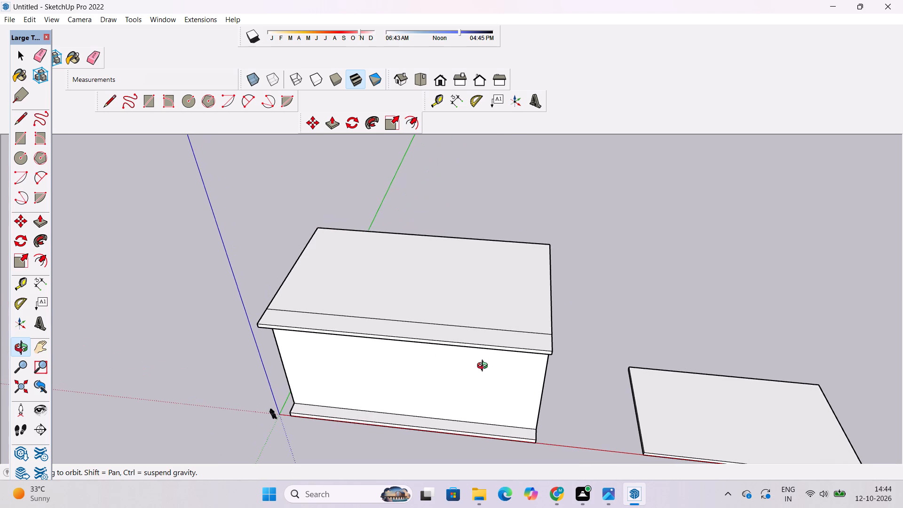
scroll(484, 366, down, 3)
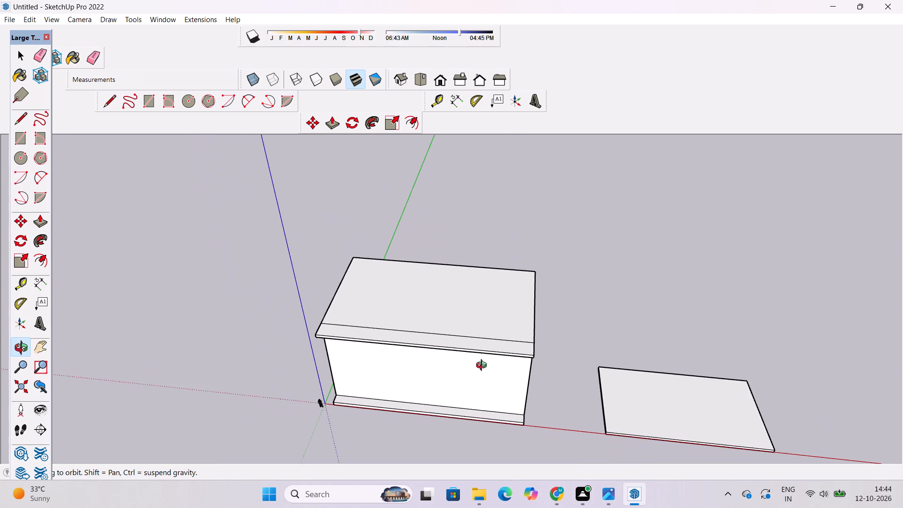
Push/Pull the roof area behind the 8' overhang line up 50' to form an upper block.
drag(352, 397, 548, 372)
shift+drag(544, 367, 543, 384)
drag(496, 386, 497, 375)
shift+click(497, 374)
drag(500, 377, 502, 377)
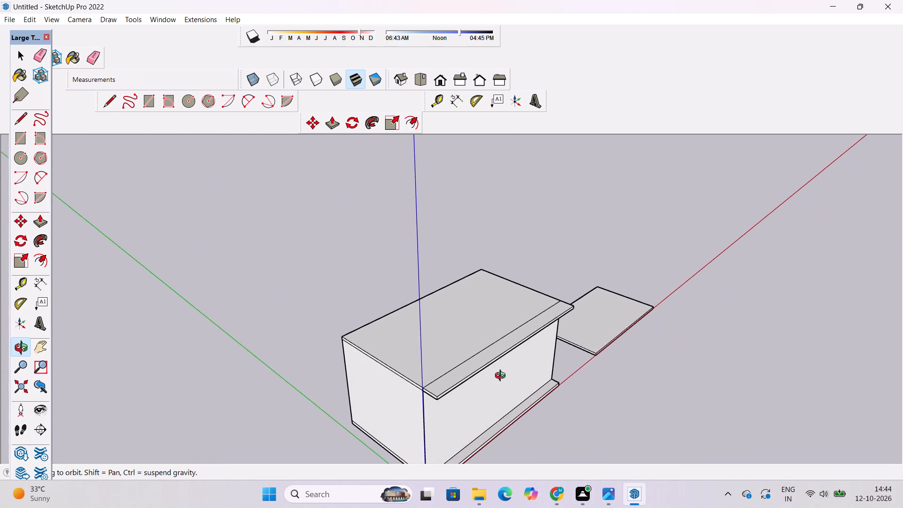
drag(502, 377, 509, 372)
key(p)
click(427, 357)
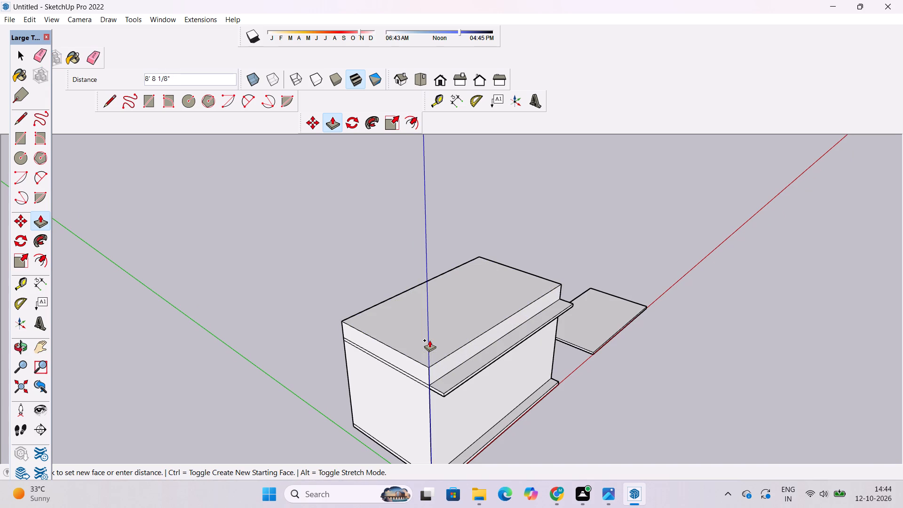
text(50')
key(Return)
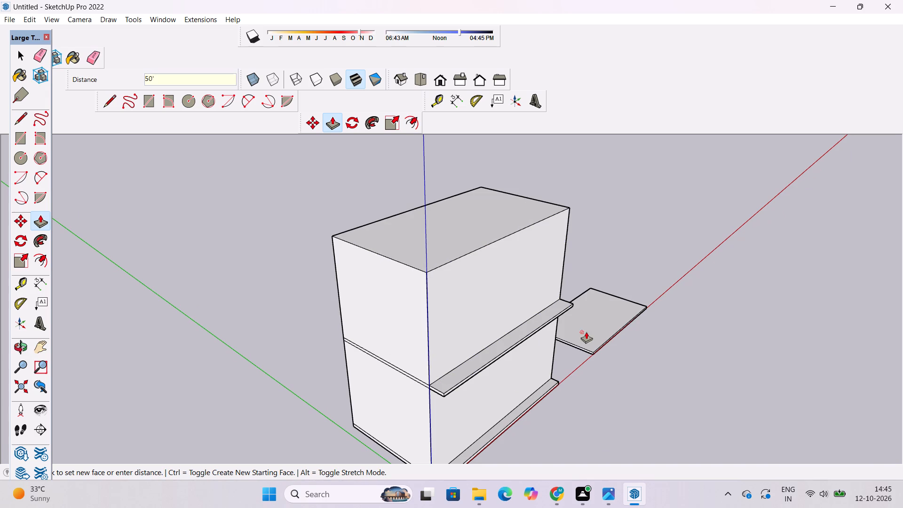
Copy the spare slab lying beside the building onto the upper block, matching its rear bottom corner to the block's rear top corner.
key(space)
click(603, 334)
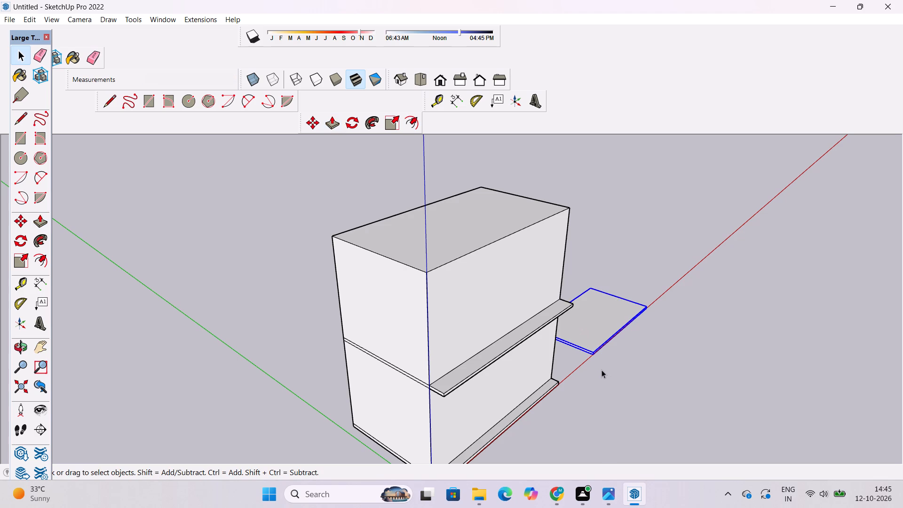
key(m)
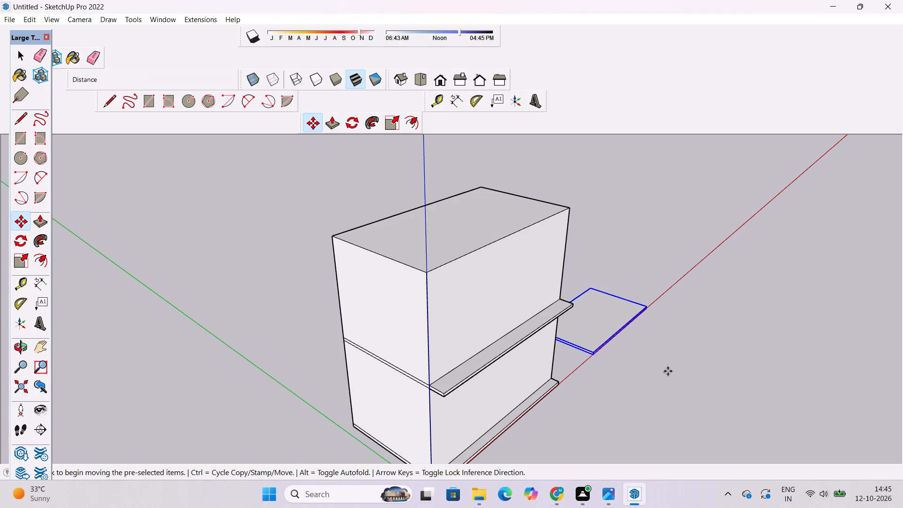
scroll(673, 369, up, 5)
scroll(503, 338, up, 14)
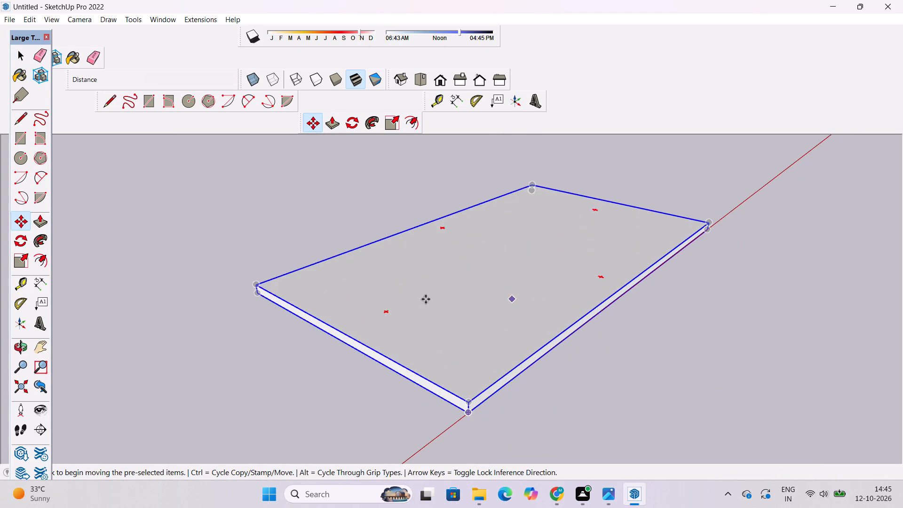
click(258, 294)
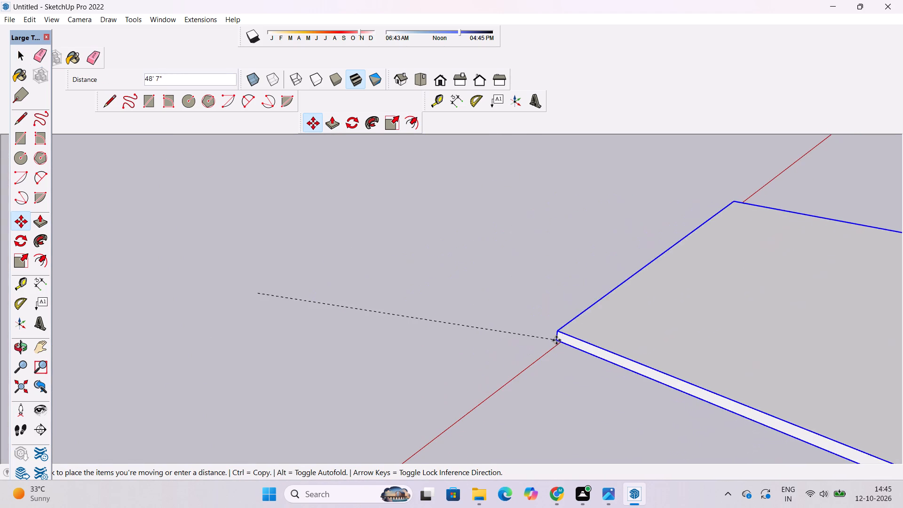
scroll(608, 355, down, 20)
scroll(608, 355, down, 2)
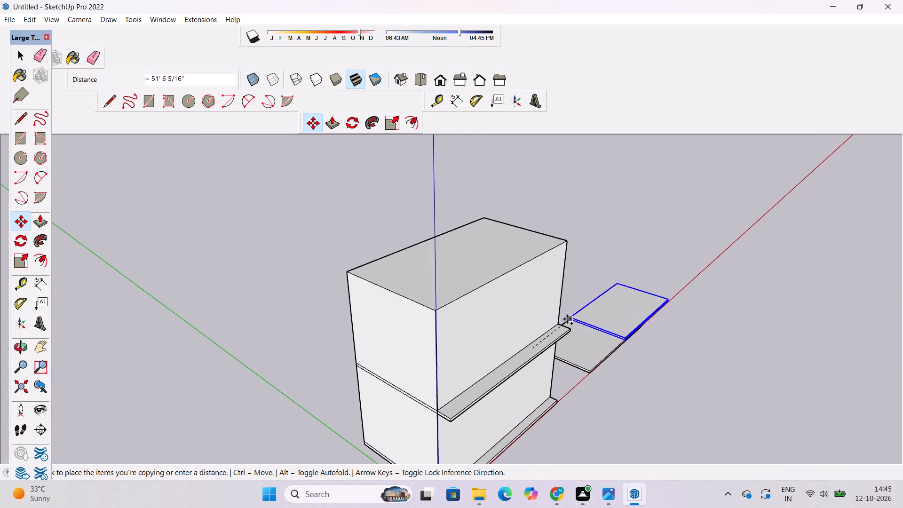
scroll(505, 290, up, 2)
scroll(370, 282, up, 5)
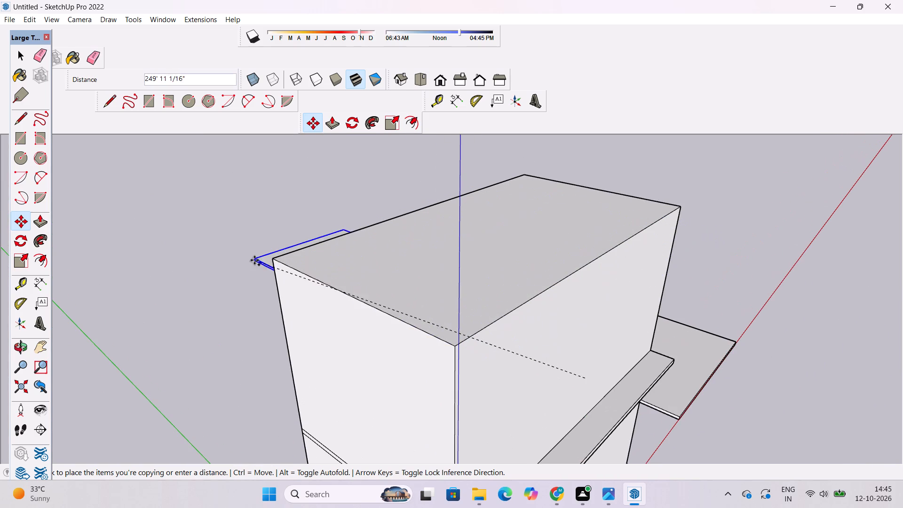
click(274, 262)
Explode the copied slab group on top of the upper block.
key(space)
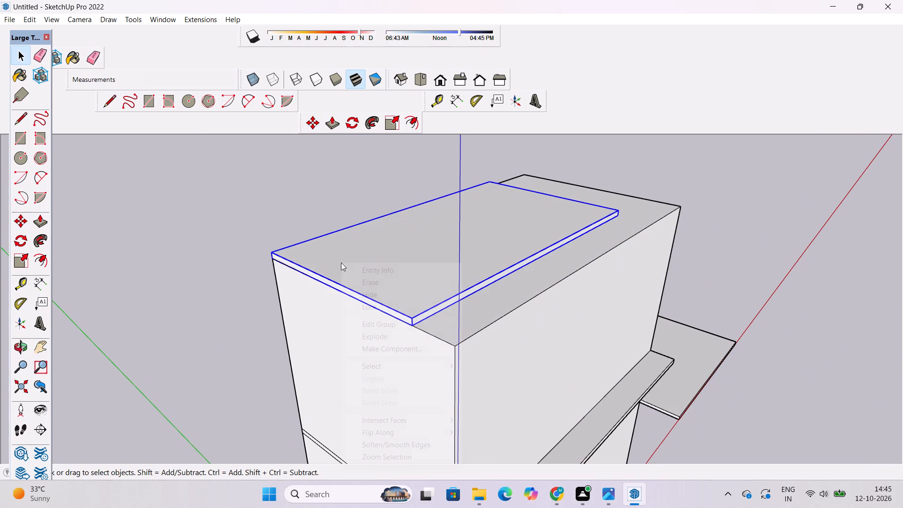
right_click(341, 262)
click(380, 335)
click(231, 329)
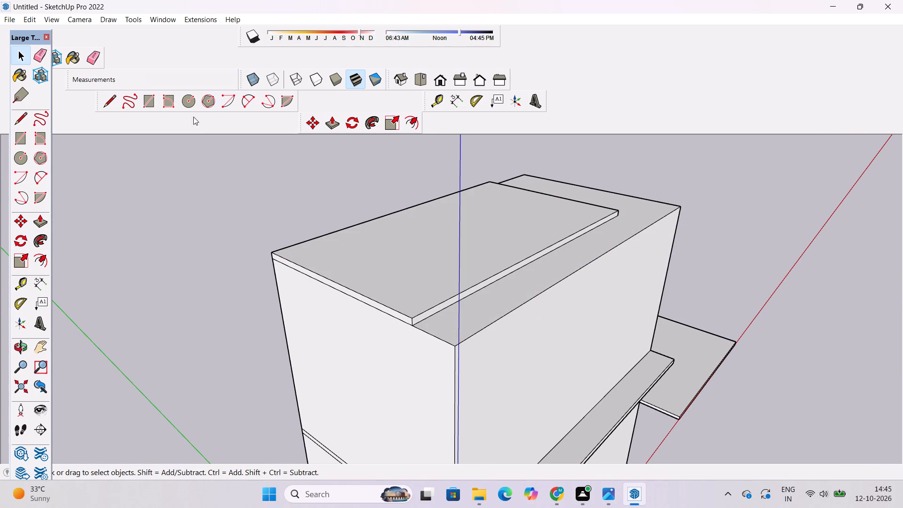
Push/Pull the top slab's short end face out 20' so it is flush with the upper block's end wall.
click(22, 349)
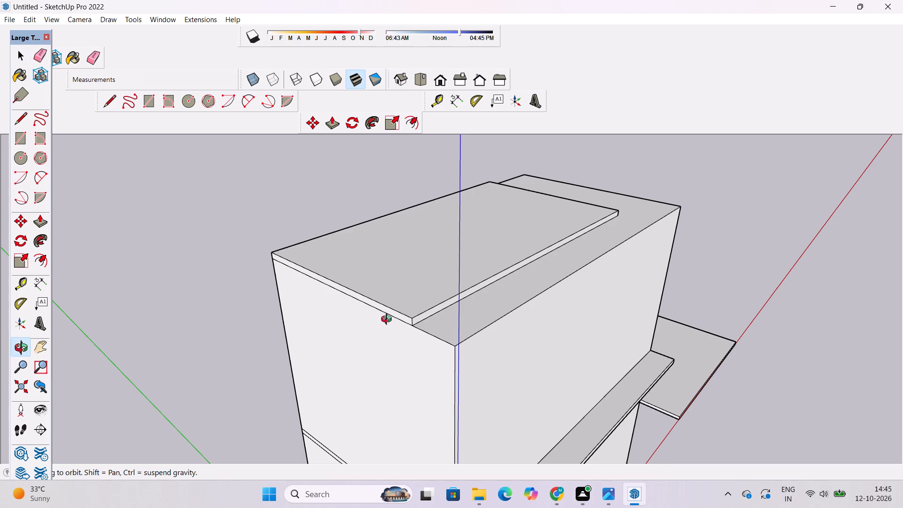
drag(438, 341, 395, 314)
shift+drag(461, 311, 316, 299)
drag(428, 284, 276, 308)
drag(504, 288, 444, 296)
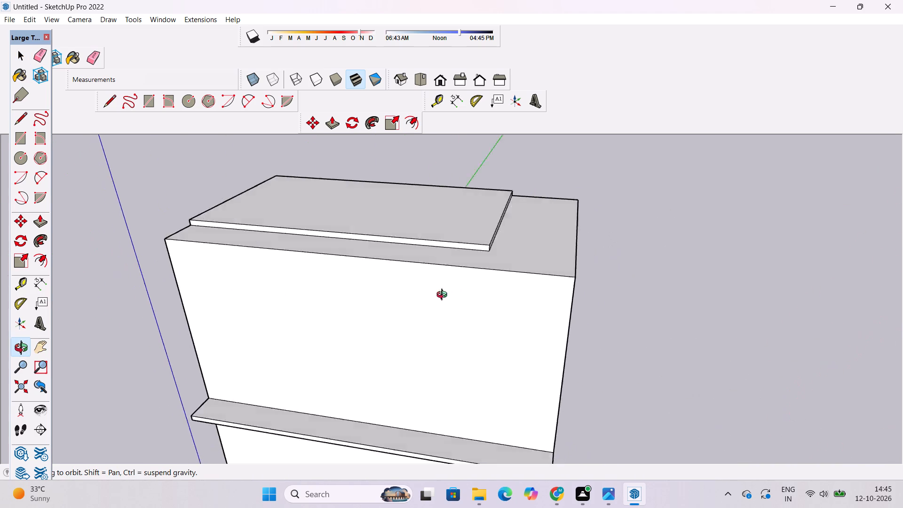
drag(444, 296, 377, 294)
drag(461, 239, 421, 280)
scroll(412, 301, up, 4)
shift+drag(412, 304, 403, 324)
drag(402, 324, 399, 315)
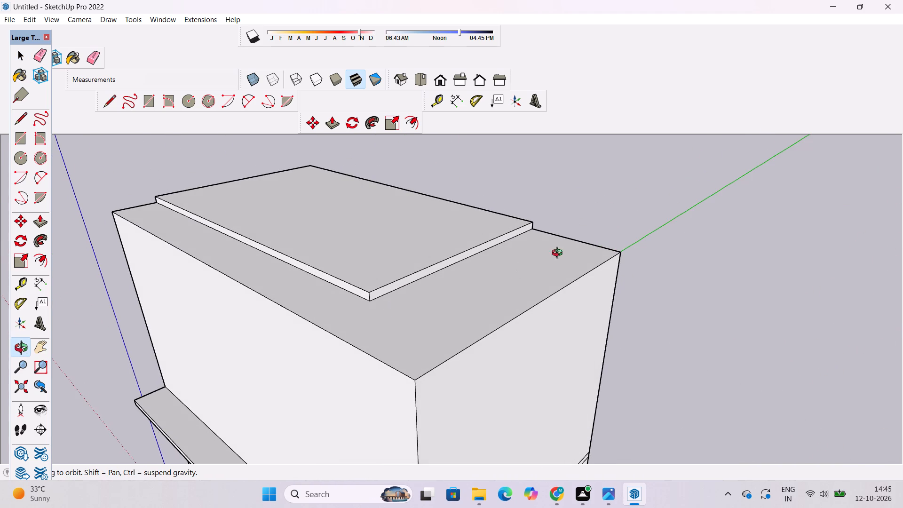
key(space)
click(610, 221)
scroll(451, 272, up, 4)
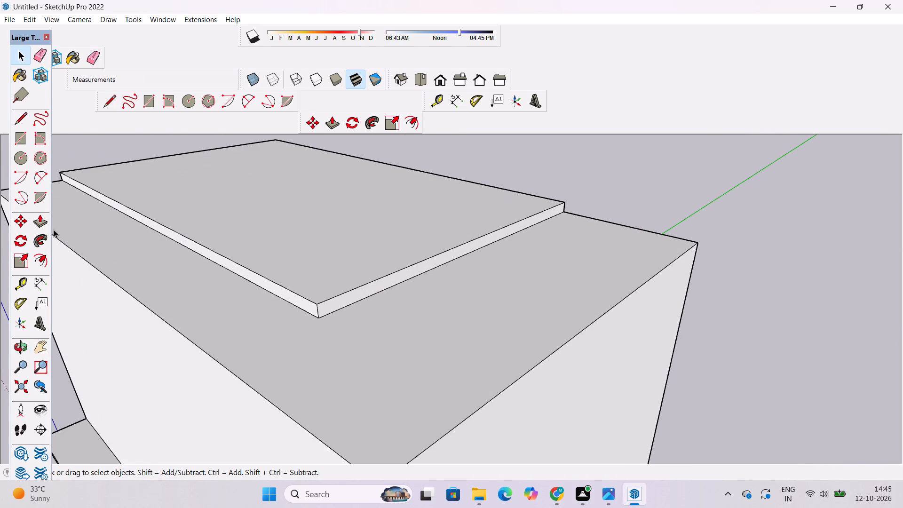
click(36, 226)
click(370, 292)
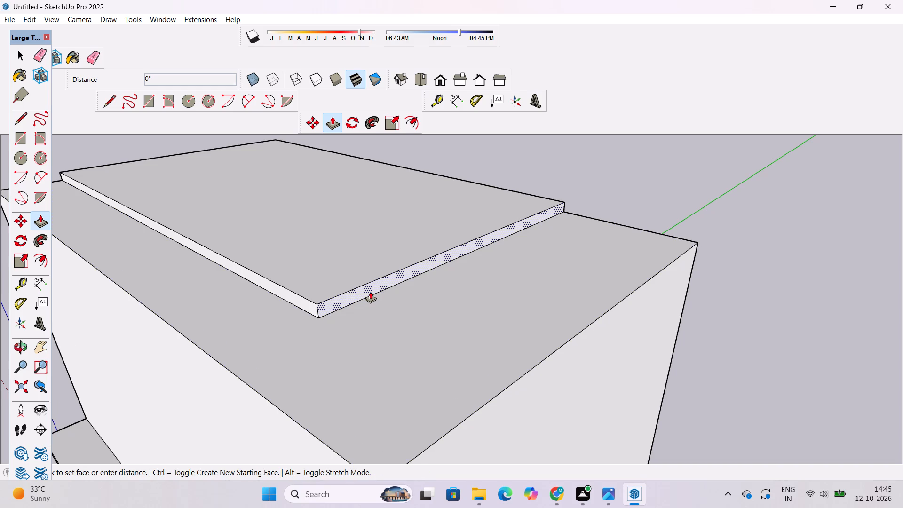
scroll(370, 292, down, 9)
click(394, 369)
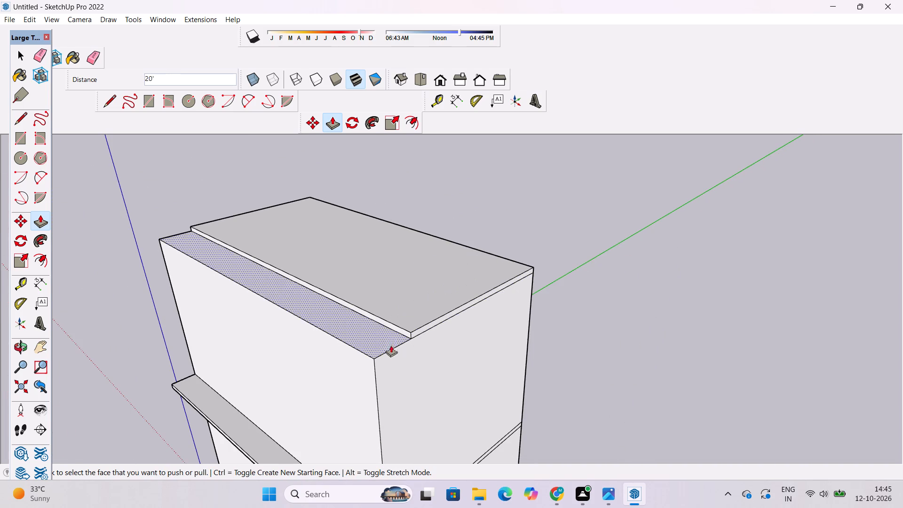
Push/Pull the top slab's long front face out 10' to line up with the upper block's front wall.
click(400, 330)
scroll(396, 335, down, 10)
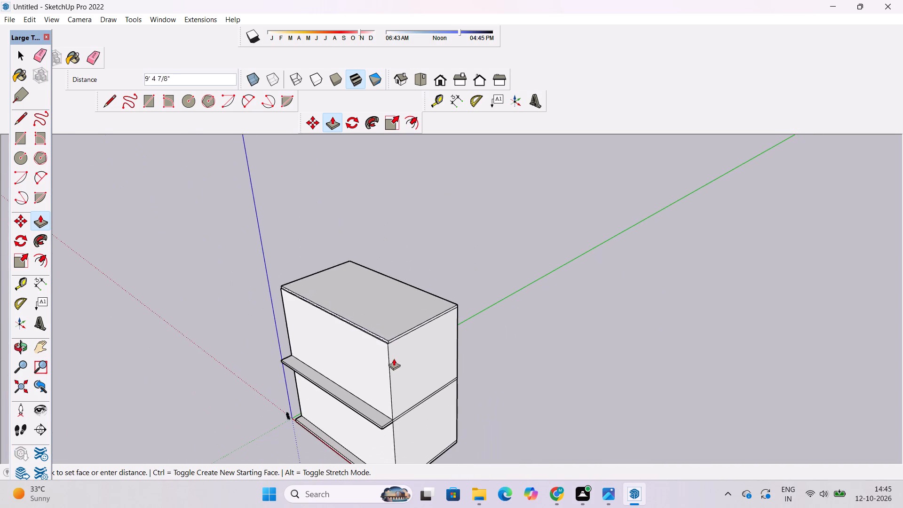
click(391, 397)
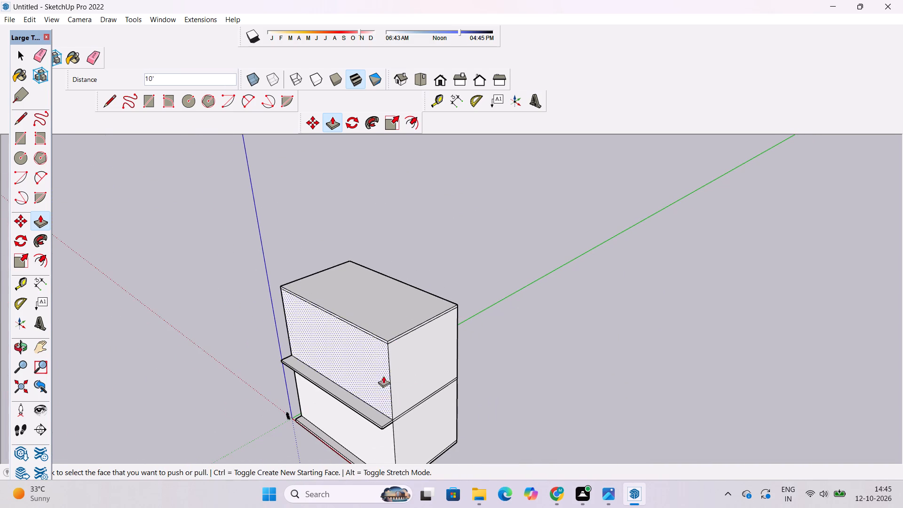
Push/Pull the top slab's front face out another 8', aligning it with the front corner of the lower overhang.
scroll(378, 339, up, 4)
click(380, 337)
scroll(384, 335, down, 3)
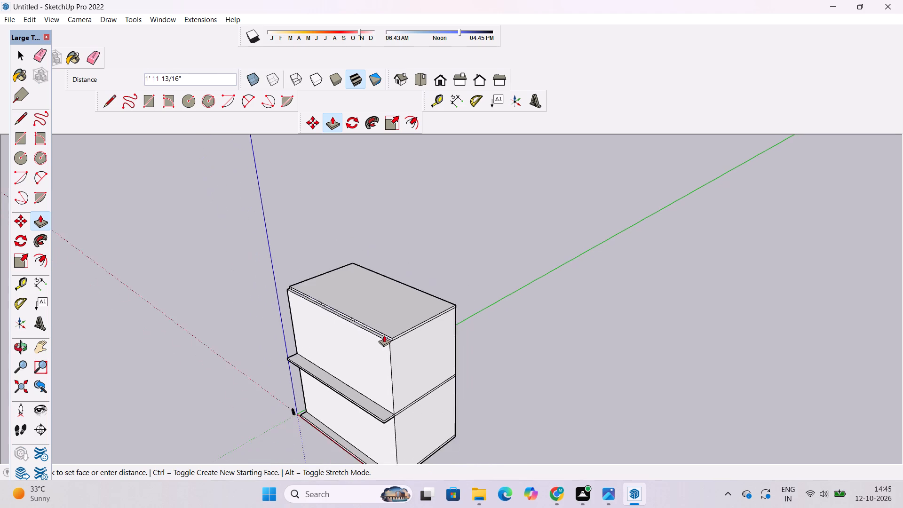
scroll(384, 335, down, 5)
scroll(384, 409, up, 14)
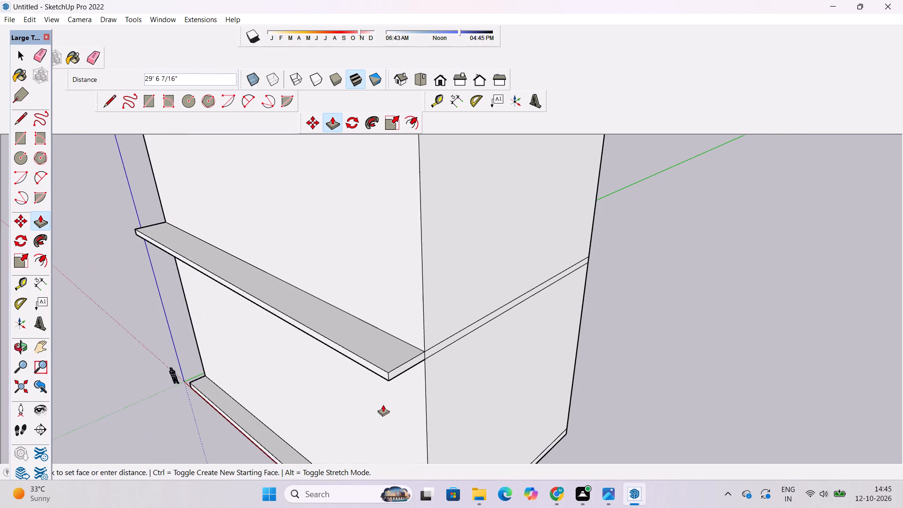
click(387, 375)
scroll(372, 478, down, 4)
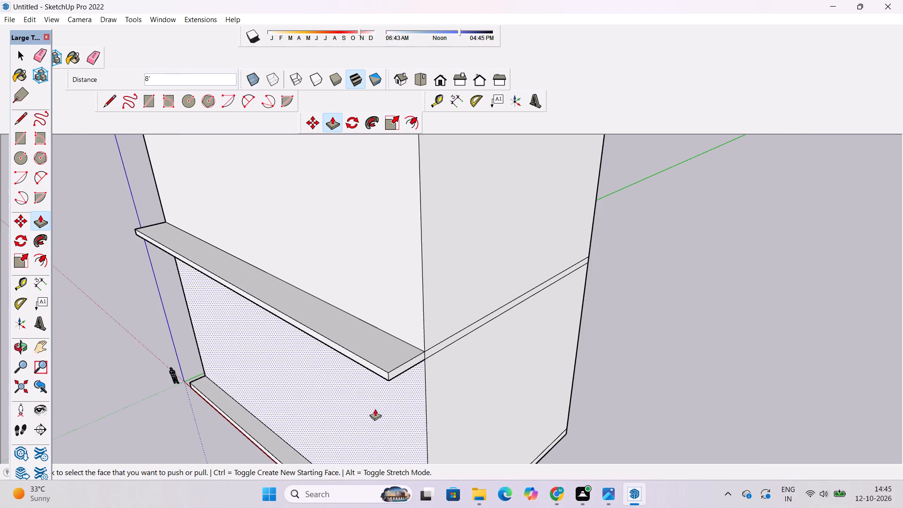
scroll(341, 424, down, 6)
key(space)
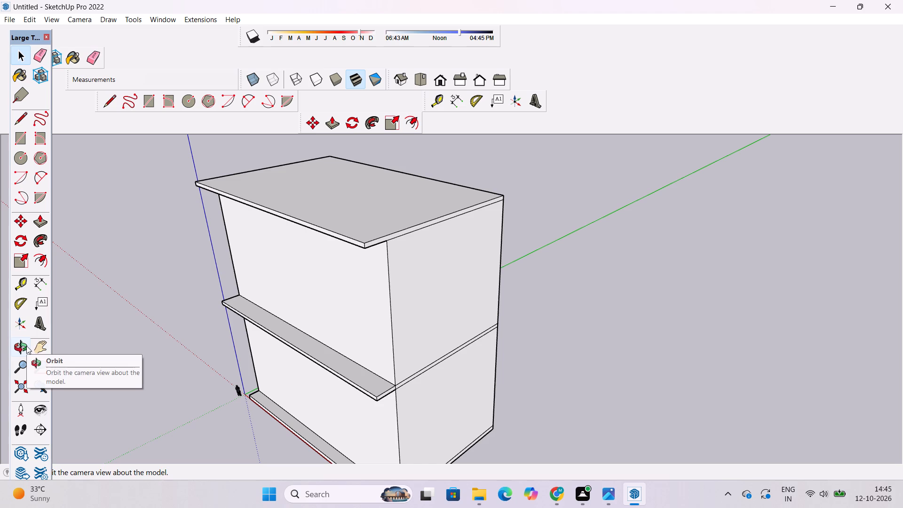
Examine the two-level building mass and its front overhangs from the front, above and the sides.
click(17, 350)
drag(112, 336, 178, 330)
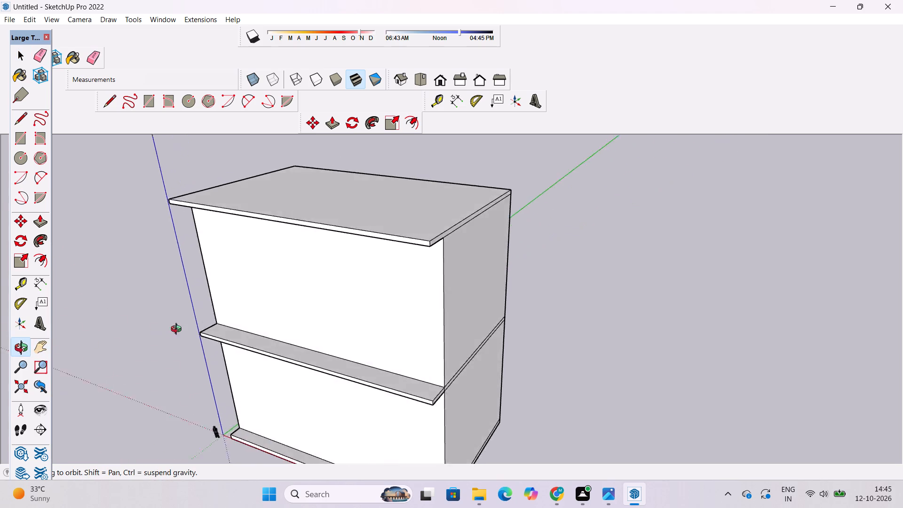
drag(178, 330, 216, 319)
scroll(224, 317, down, 4)
click(213, 342)
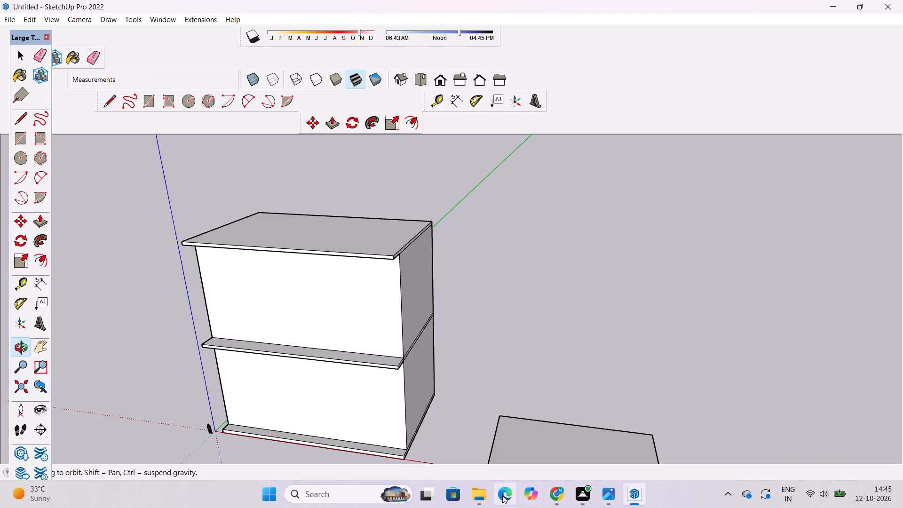
scroll(384, 294, down, 4)
drag(304, 340, 361, 293)
drag(335, 310, 355, 309)
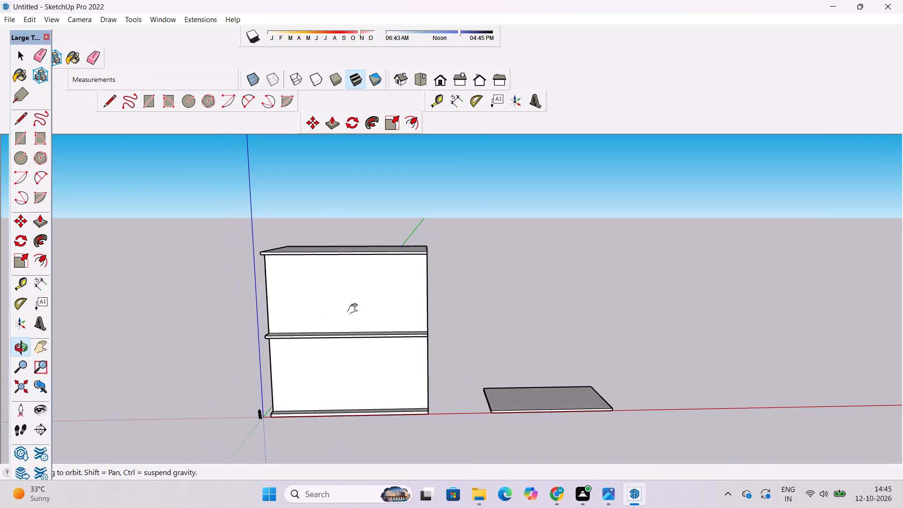
drag(355, 309, 357, 308)
scroll(357, 308, up, 2)
drag(357, 312, 357, 343)
scroll(325, 307, up, 3)
drag(334, 310, 435, 312)
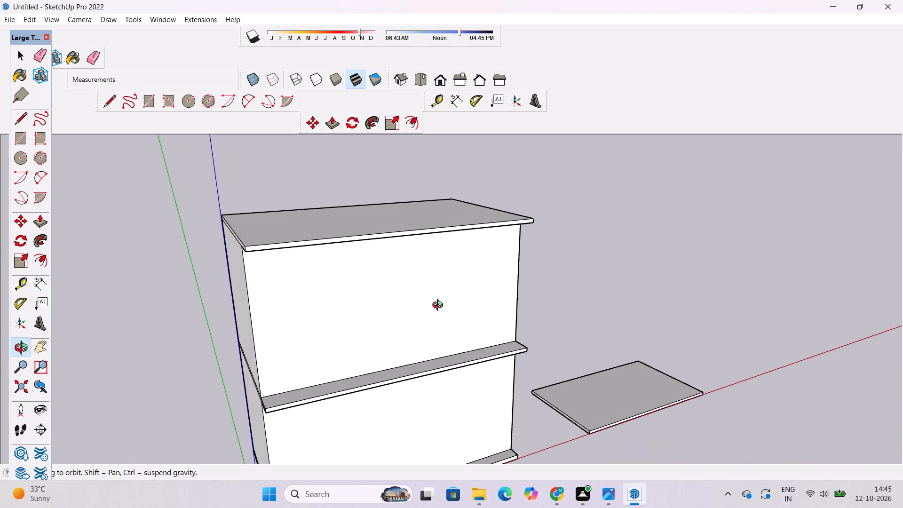
Examine the top slab's front overhang and the upper block's end wall from the front and the side.
scroll(436, 304, down, 3)
drag(440, 315, 396, 304)
scroll(387, 298, down, 2)
drag(387, 298, 385, 304)
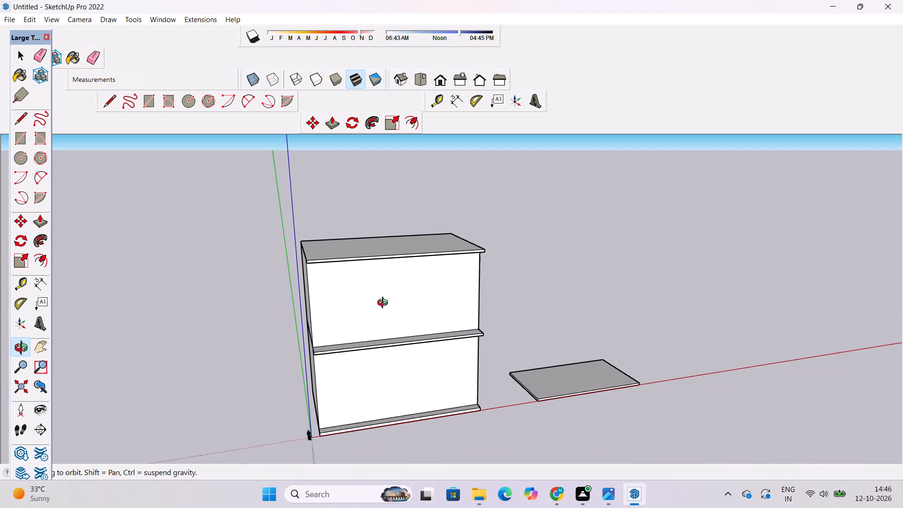
scroll(384, 304, up, 1)
drag(366, 305, 461, 327)
drag(465, 319, 423, 333)
drag(377, 334, 458, 326)
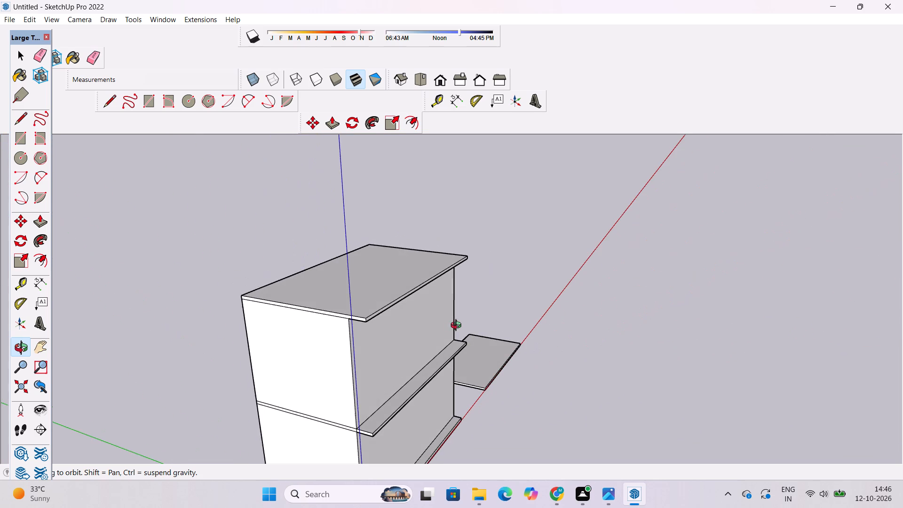
drag(458, 326, 458, 326)
drag(374, 325, 425, 300)
drag(425, 300, 343, 345)
scroll(363, 314, up, 4)
drag(404, 313, 376, 317)
shift+drag(366, 317, 379, 309)
drag(379, 309, 357, 311)
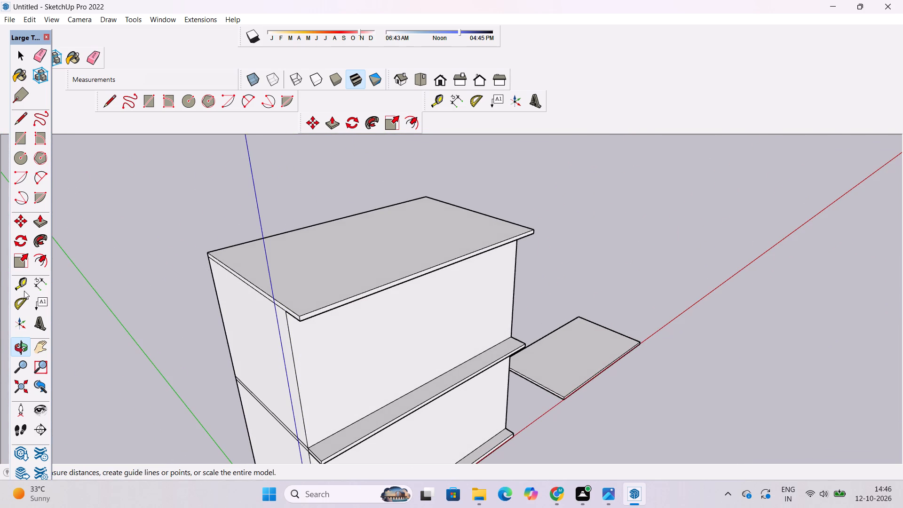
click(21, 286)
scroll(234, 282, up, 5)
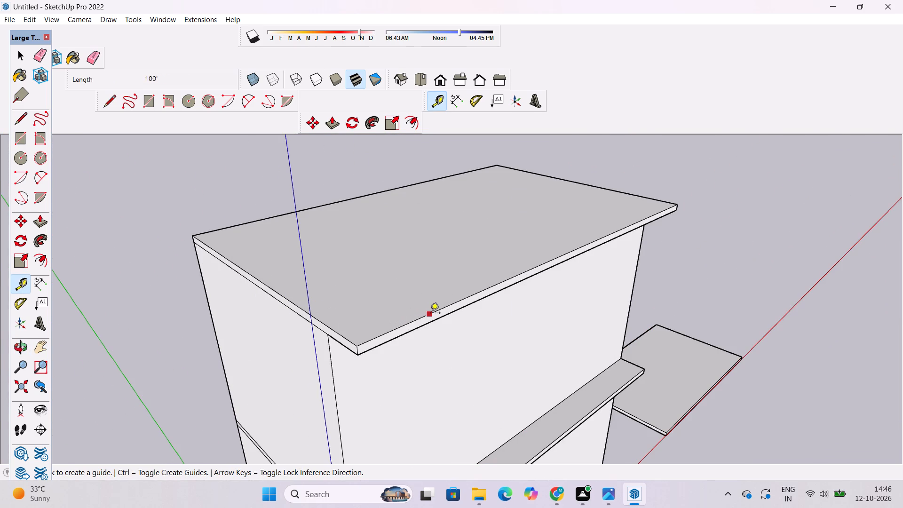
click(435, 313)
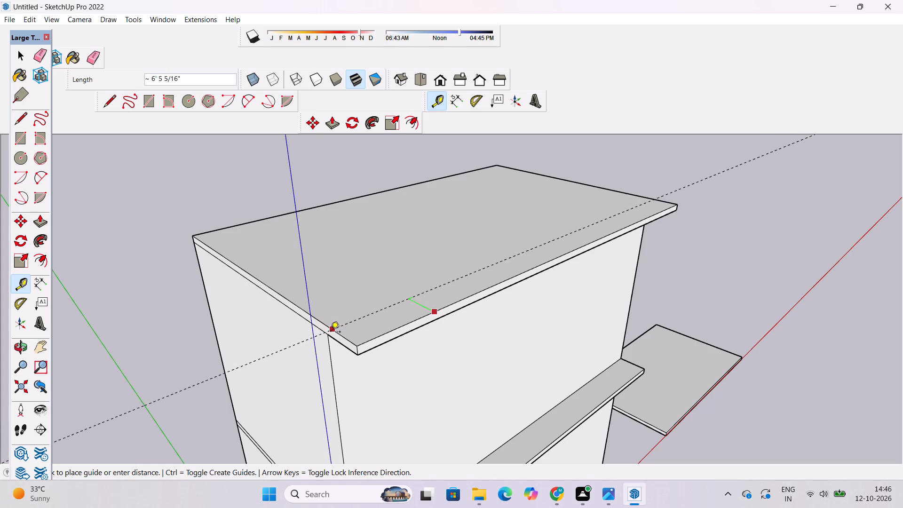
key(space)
Draw a vertical line across the top slab's end face, from the upper block's front wall corner to the slab's upper edge.
text(l)
scroll(328, 350, up, 2)
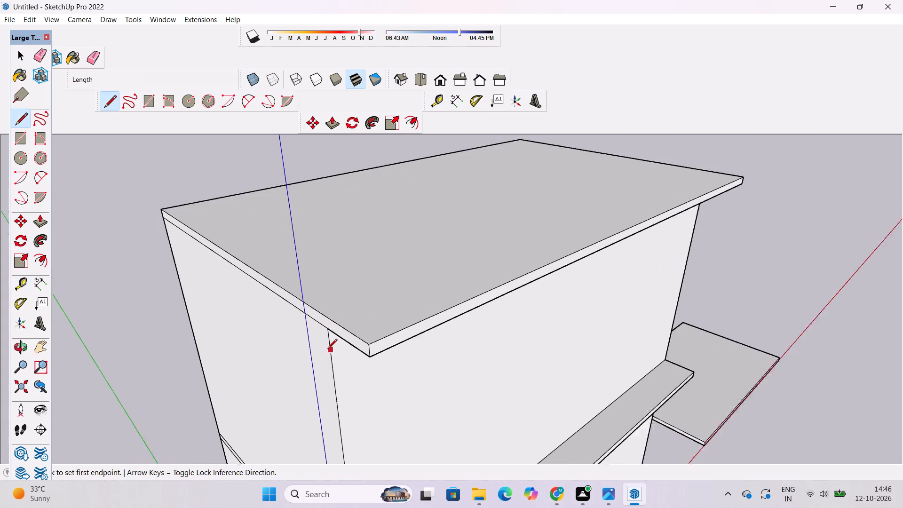
scroll(327, 349, up, 13)
click(334, 294)
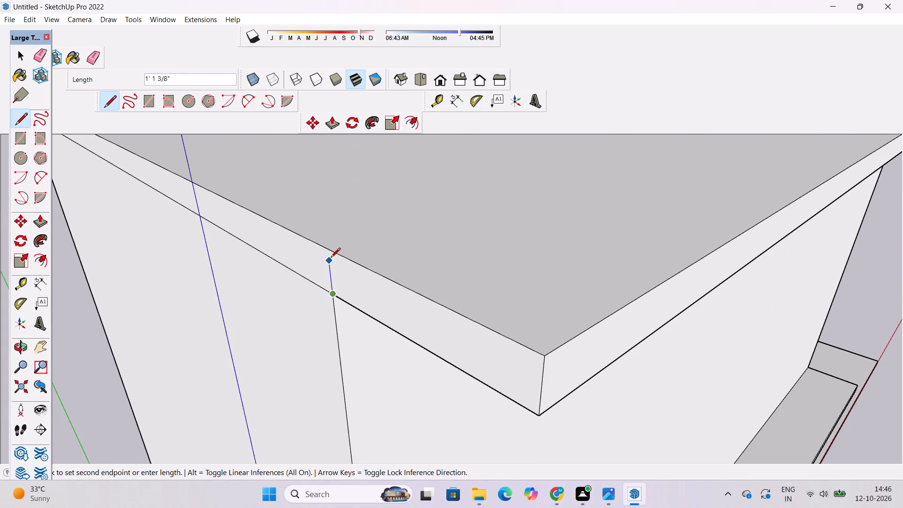
click(327, 250)
Place a guide line on the roof 8' back from the top slab's front edge, through the vertical line's upper endpoint.
click(22, 286)
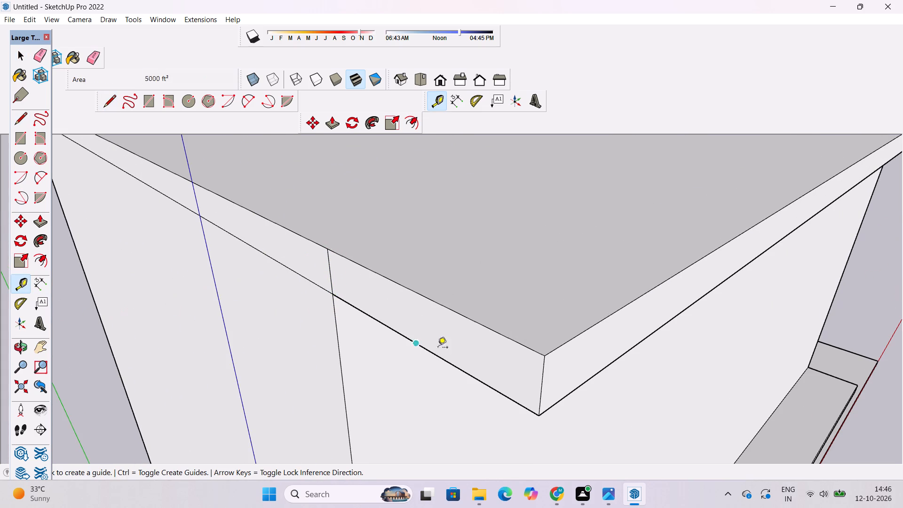
click(575, 336)
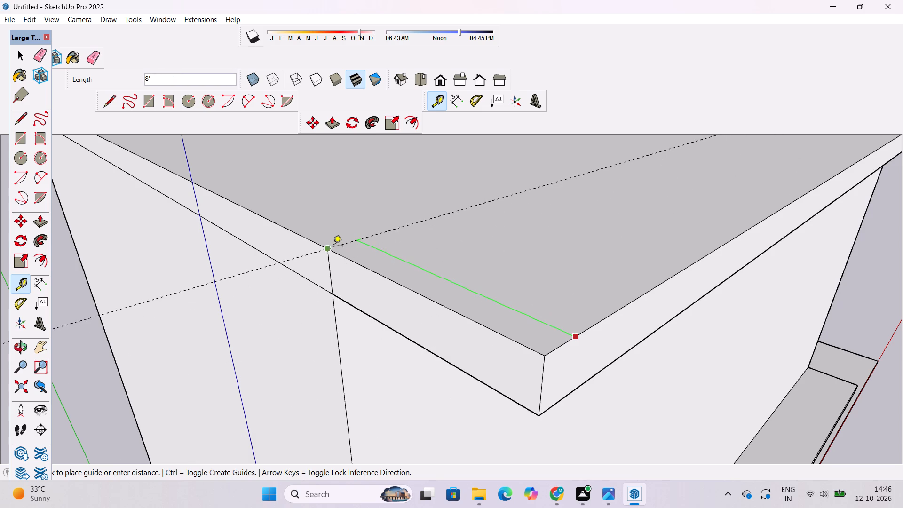
click(325, 249)
Draw a 100' line along the guide across the top slab's upper face, from one end edge to the other.
scroll(214, 318, down, 16)
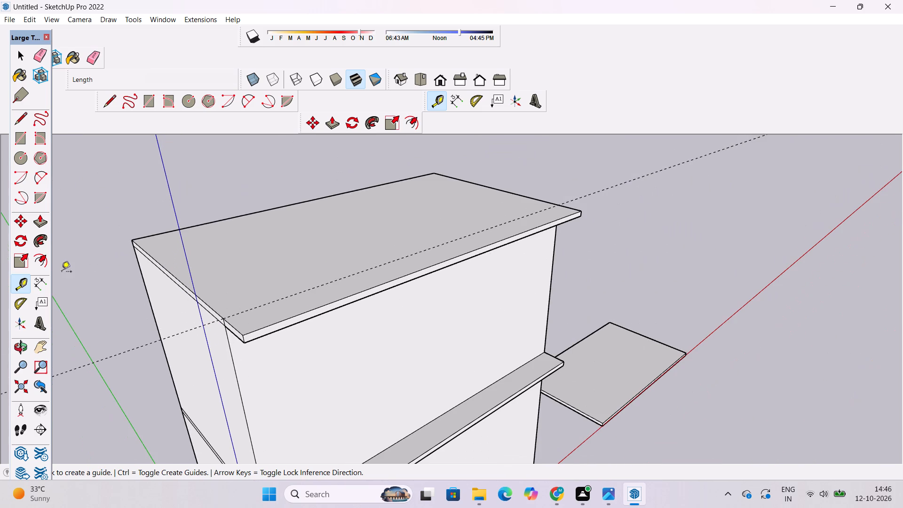
click(105, 109)
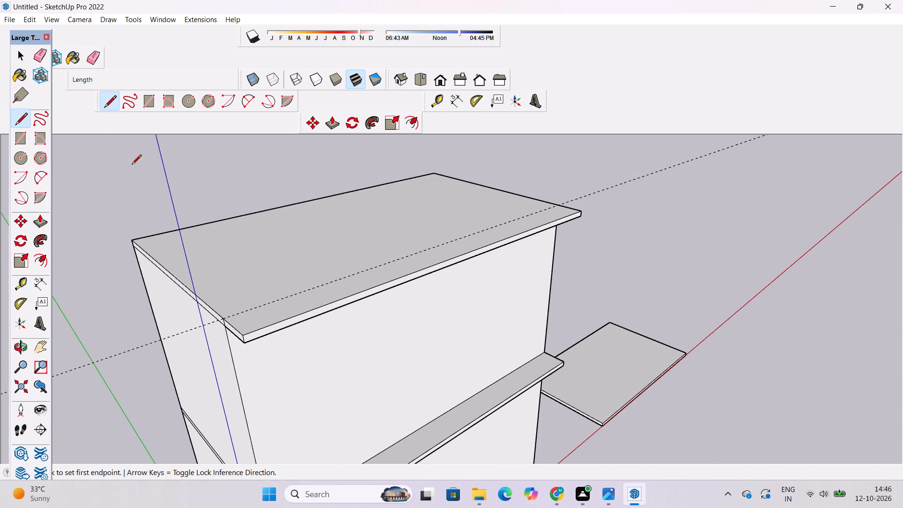
scroll(215, 322, up, 9)
click(230, 315)
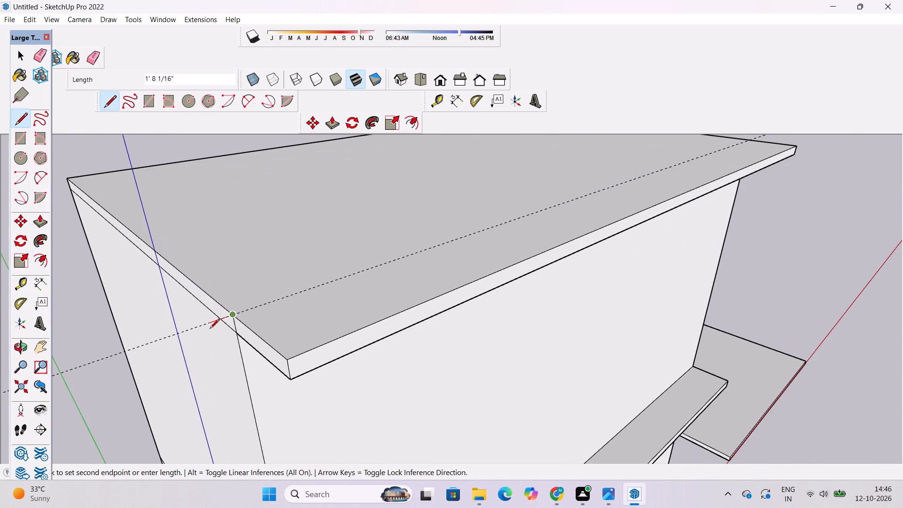
scroll(210, 329, down, 13)
scroll(527, 212, up, 8)
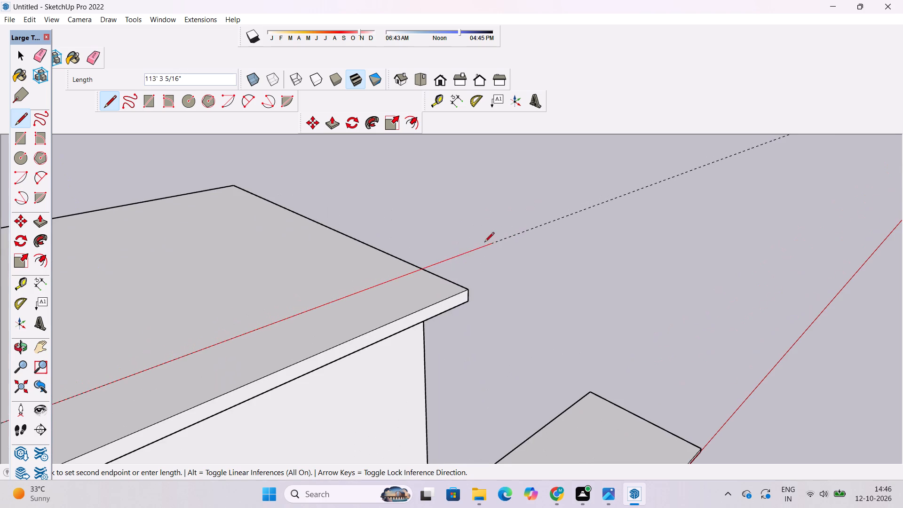
click(423, 269)
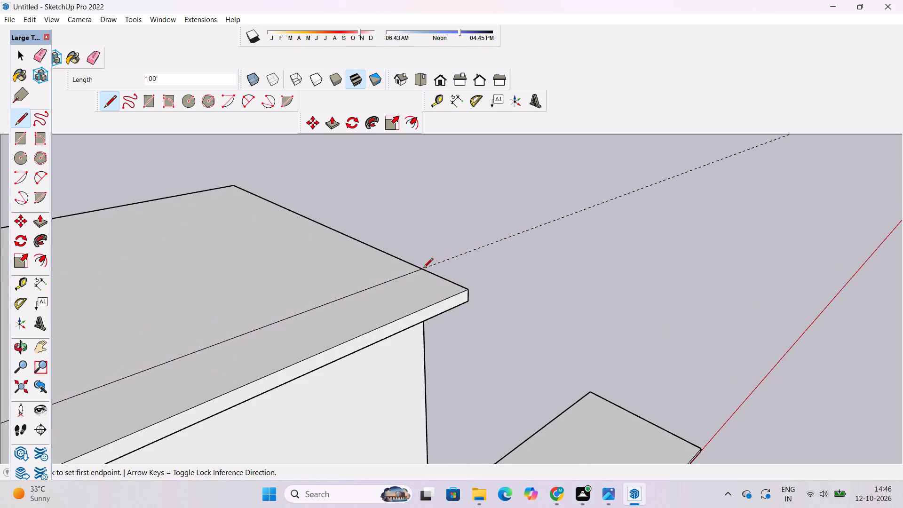
key(space)
Erase the guide line running over the top slab.
text(e)
drag(466, 258, 469, 247)
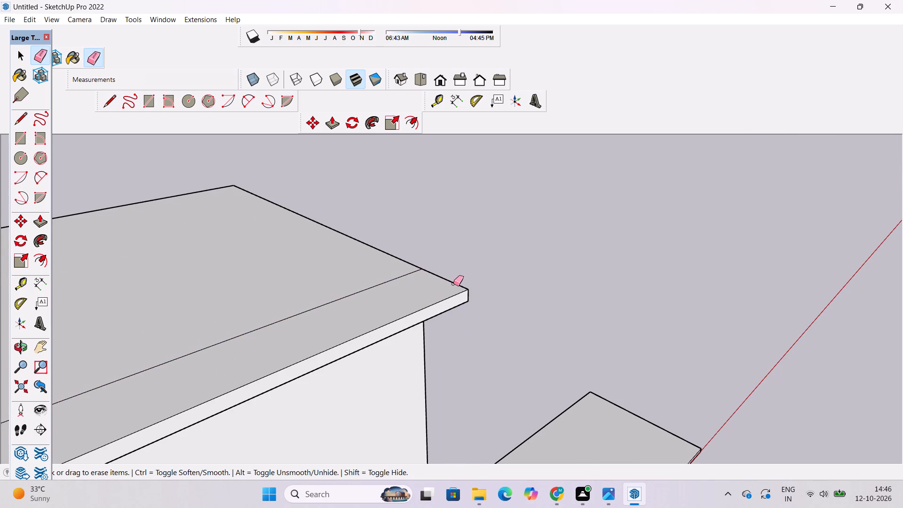
Examine the two-level building mass, its slab overhangs and the roof's dividing line from the ends, the front and above.
key(o)
scroll(450, 299, down, 5)
drag(718, 335, 328, 372)
scroll(347, 405, down, 10)
scroll(347, 281, up, 6)
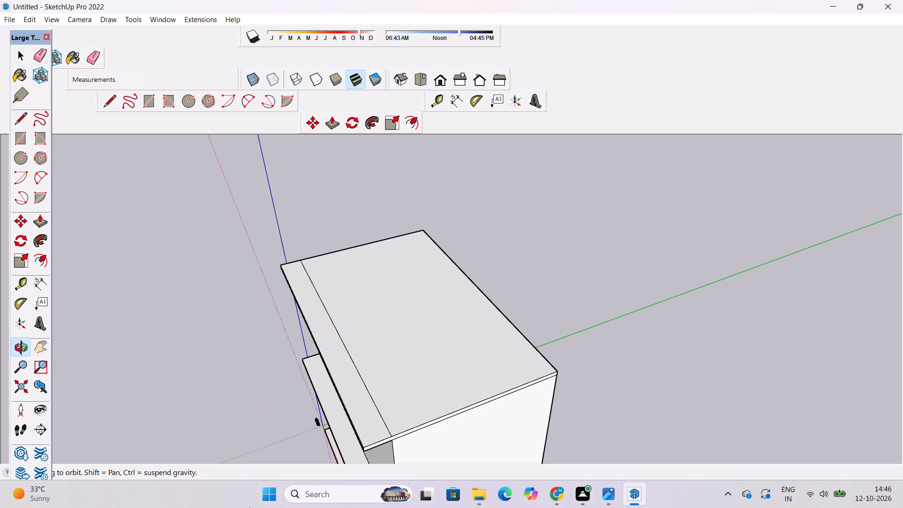
shift+drag(298, 505, 324, 486)
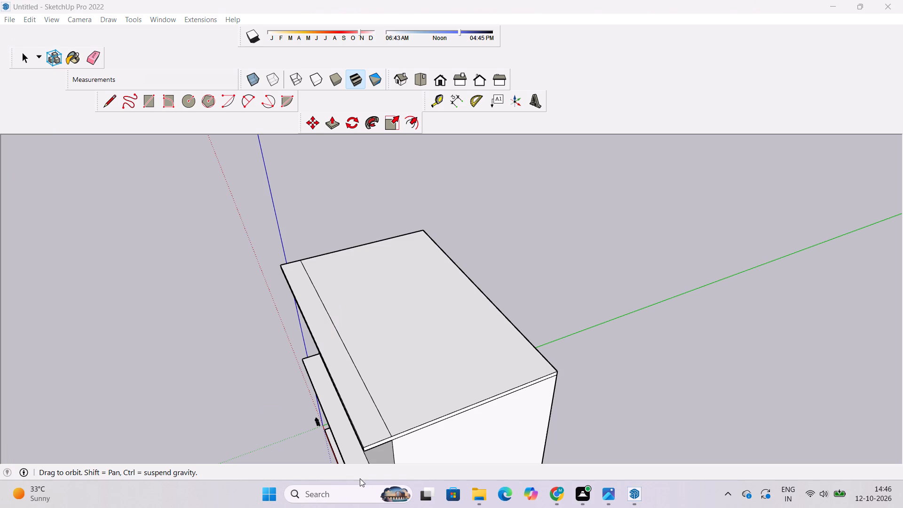
scroll(317, 474, down, 3)
scroll(498, 305, down, 4)
shift+drag(499, 323, 503, 330)
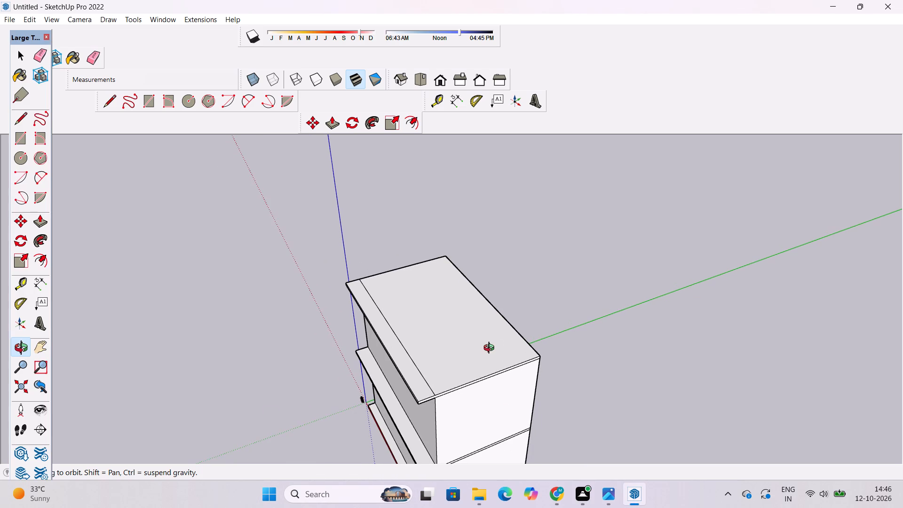
drag(491, 349, 494, 334)
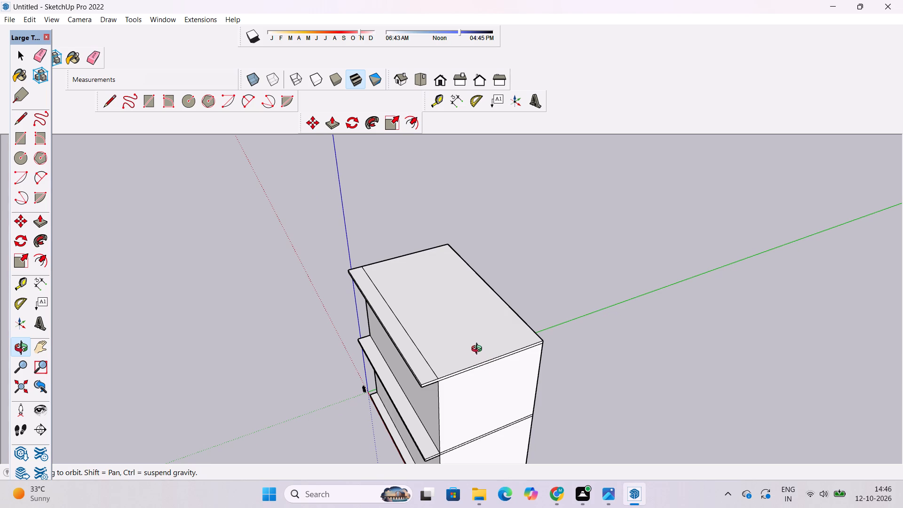
drag(439, 345, 588, 309)
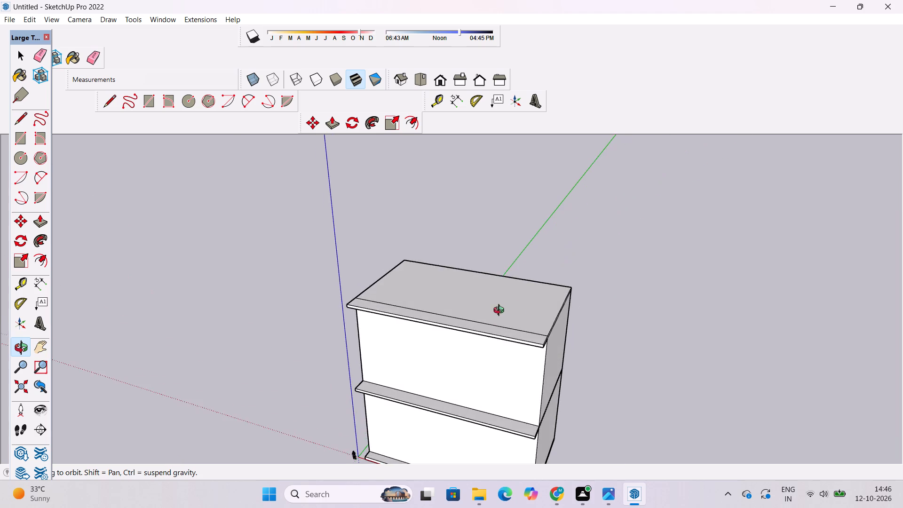
scroll(497, 315, down, 6)
drag(438, 364, 507, 350)
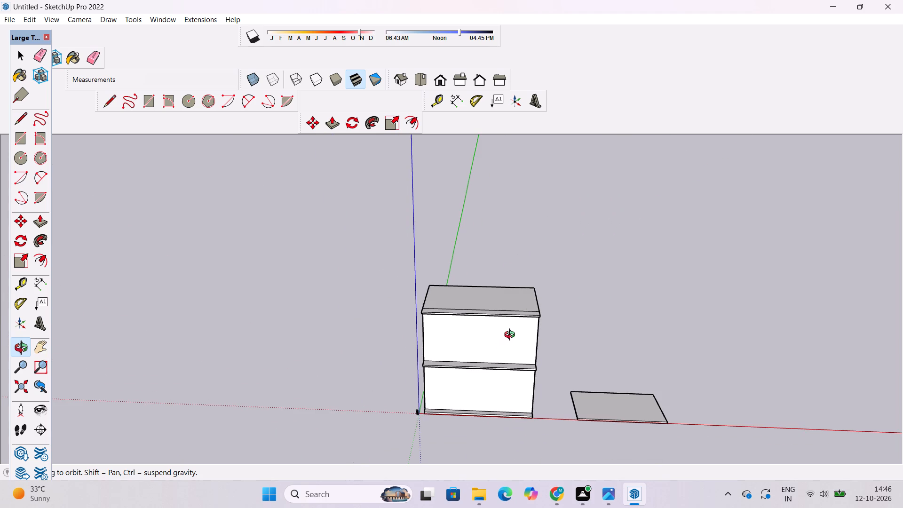
scroll(512, 336, up, 3)
drag(459, 372, 513, 352)
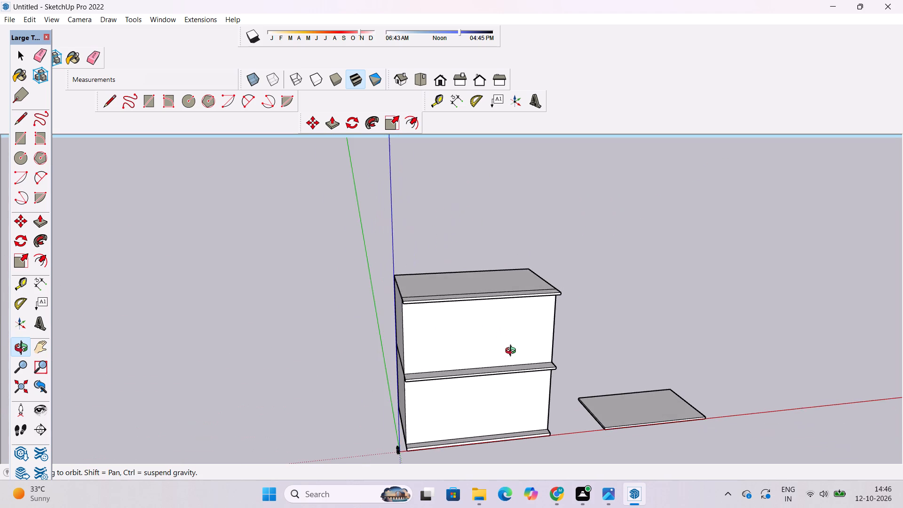
scroll(517, 227, up, 1)
scroll(517, 223, down, 4)
drag(512, 262, 523, 293)
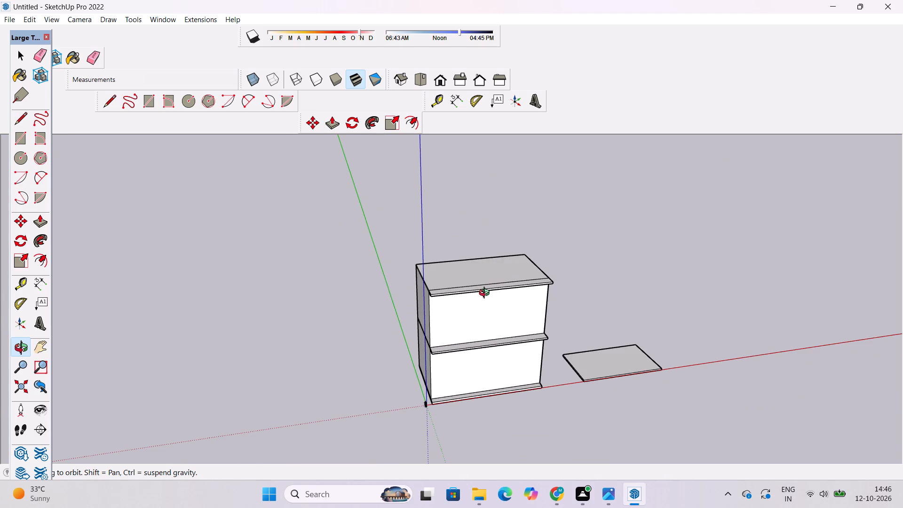
shift+drag(487, 336, 489, 299)
drag(472, 316, 515, 268)
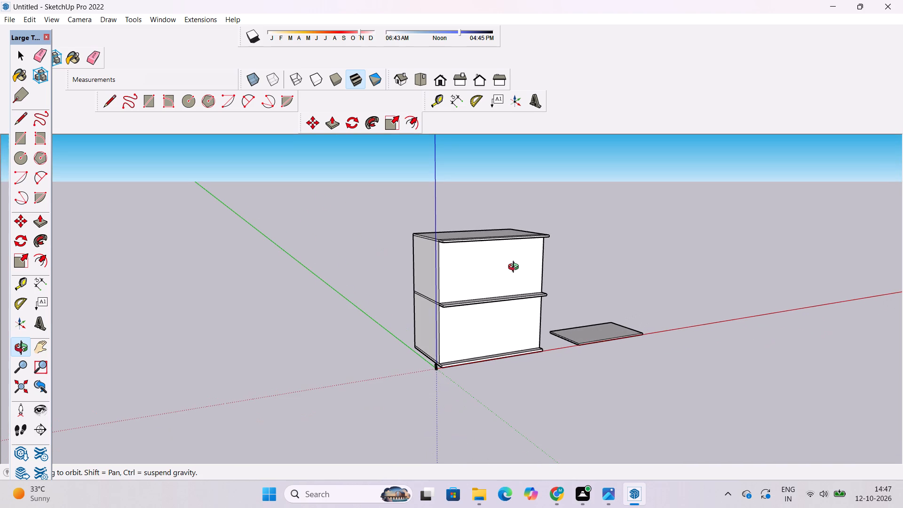
scroll(516, 268, down, 2)
shift+drag(516, 270, 516, 275)
drag(482, 310, 560, 282)
scroll(517, 297, up, 4)
shift+drag(534, 287, 535, 302)
drag(539, 302, 540, 421)
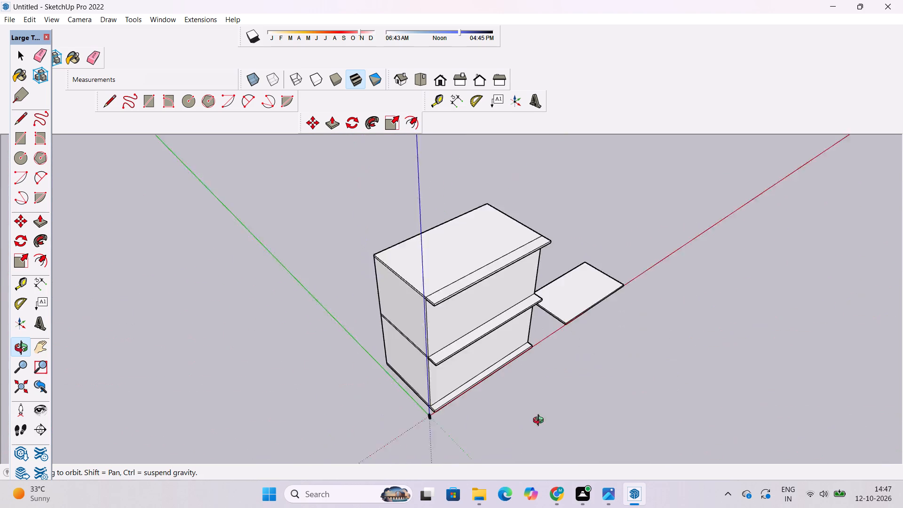
drag(540, 421, 555, 392)
scroll(443, 359, up, 4)
shift+drag(459, 346, 423, 389)
scroll(414, 365, down, 3)
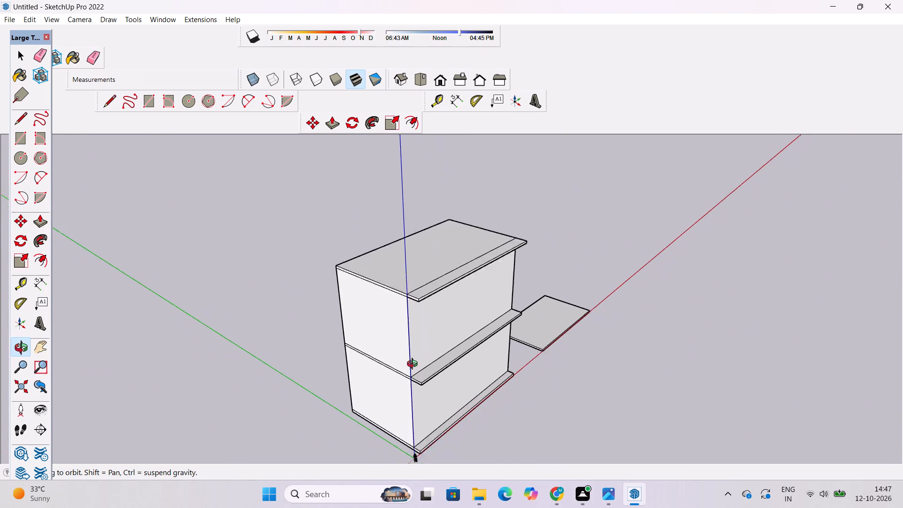
scroll(414, 365, down, 3)
drag(390, 384, 417, 368)
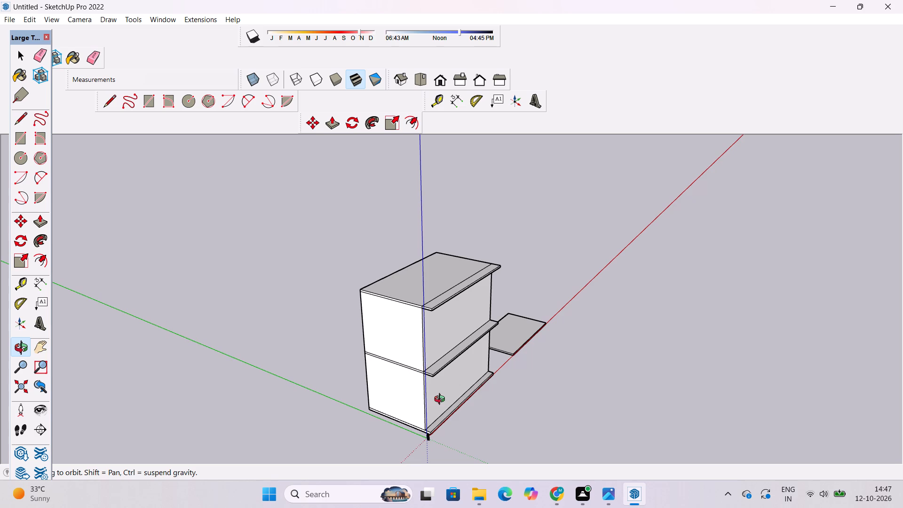
shift+click(487, 380)
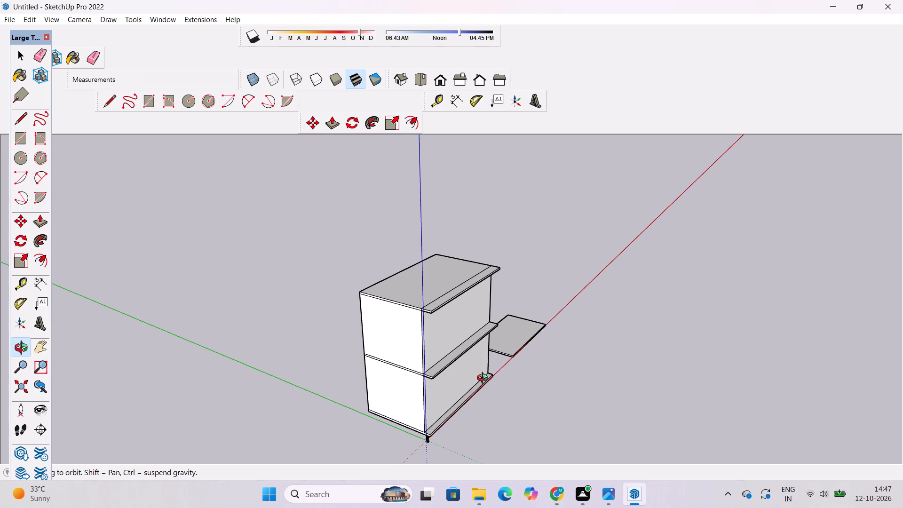
scroll(479, 384, up, 4)
scroll(418, 362, up, 2)
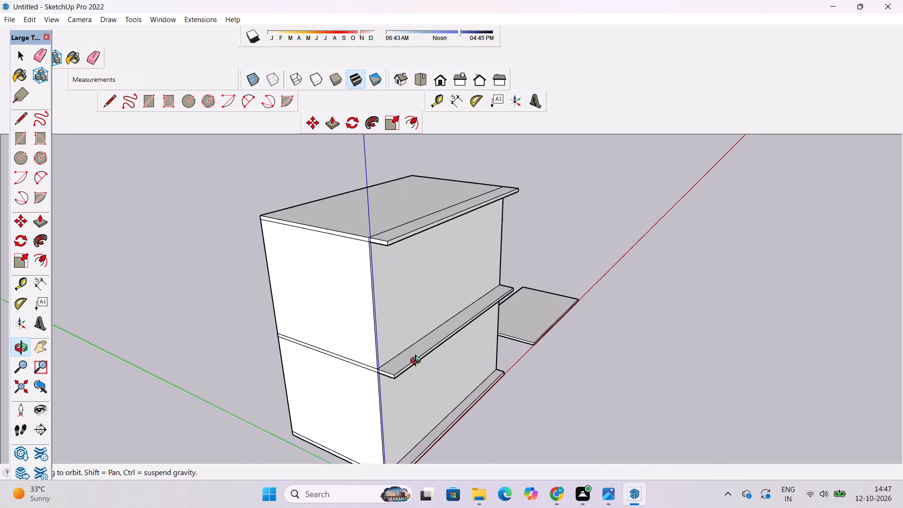
scroll(418, 362, up, 2)
shift+drag(393, 358, 425, 394)
drag(451, 394, 391, 414)
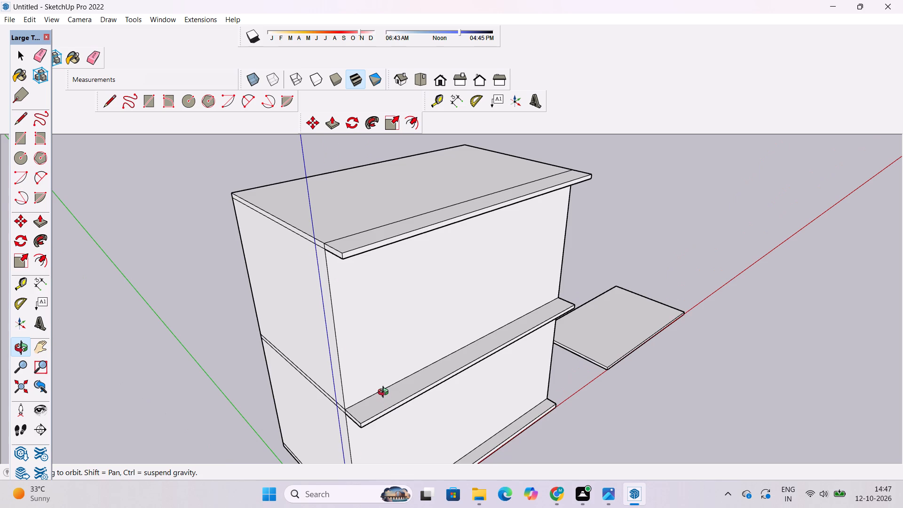
scroll(385, 392, down, 3)
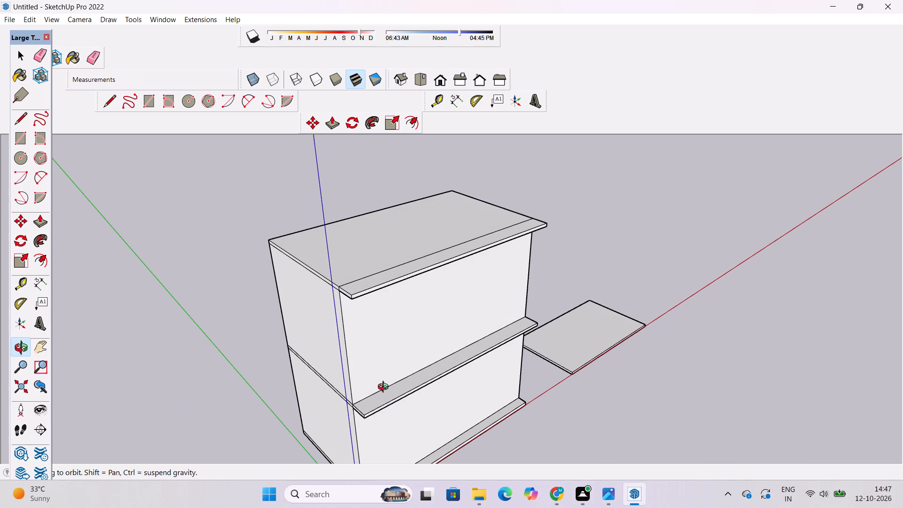
scroll(385, 388, up, 3)
shift+drag(396, 356, 402, 385)
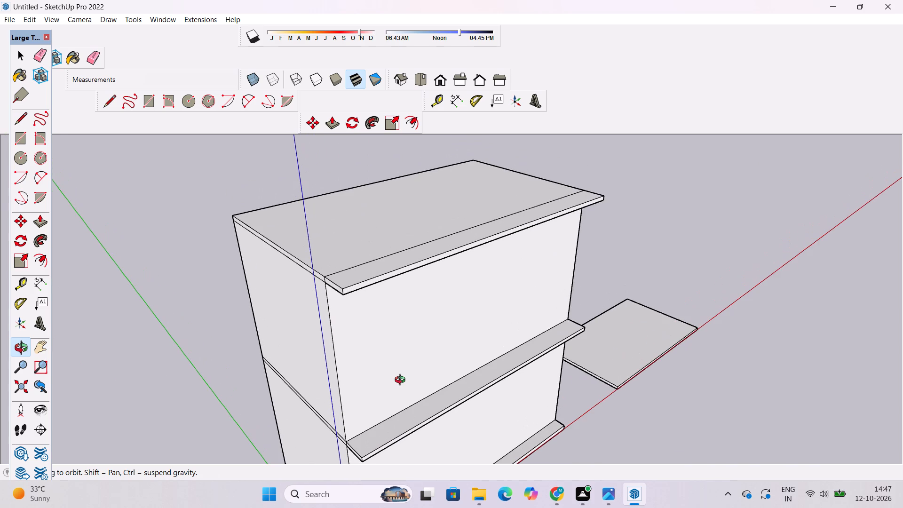
scroll(402, 381, down, 2)
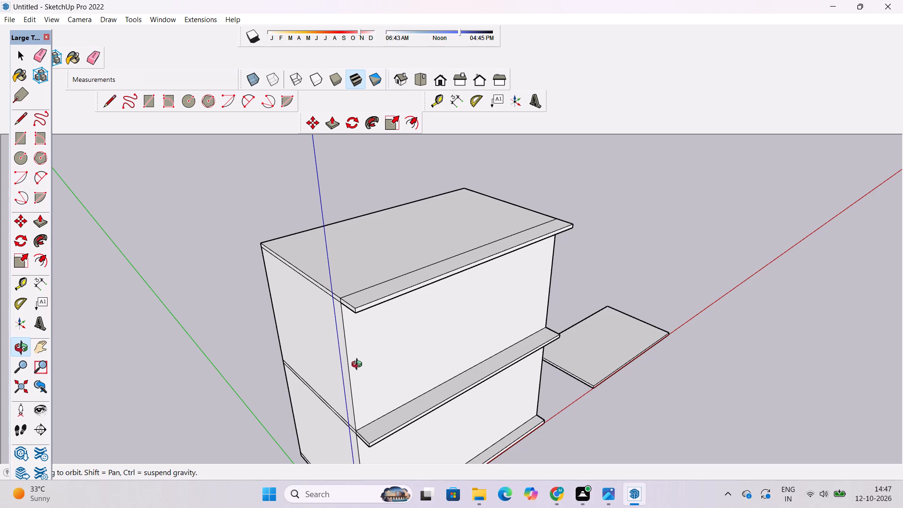
scroll(349, 384, down, 3)
shift+click(349, 388)
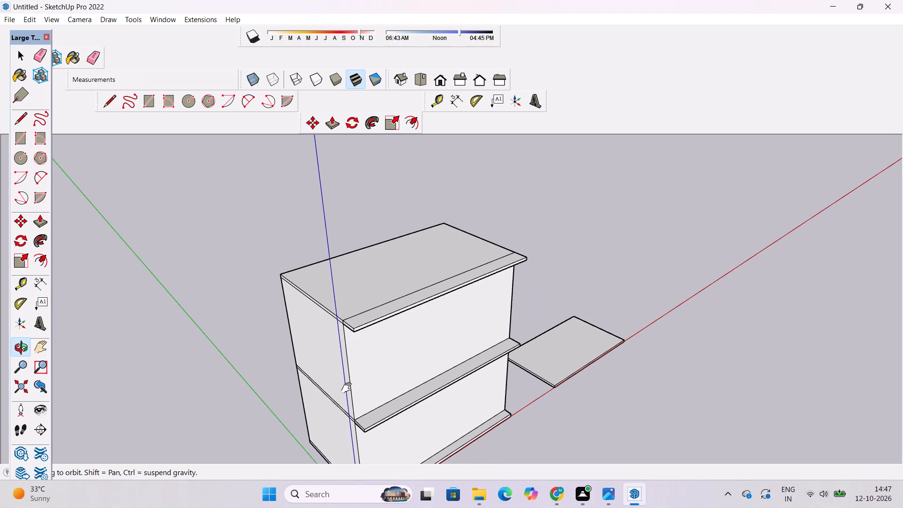
drag(353, 383, 370, 409)
scroll(379, 373, up, 3)
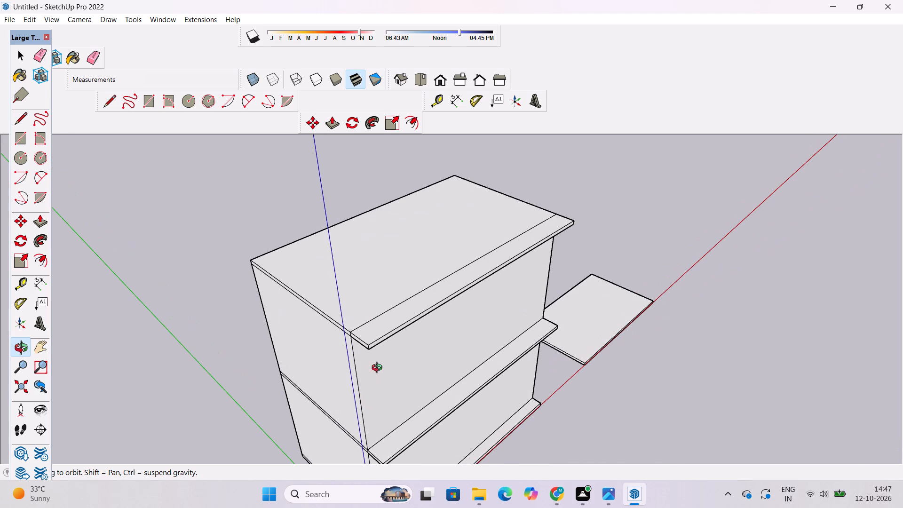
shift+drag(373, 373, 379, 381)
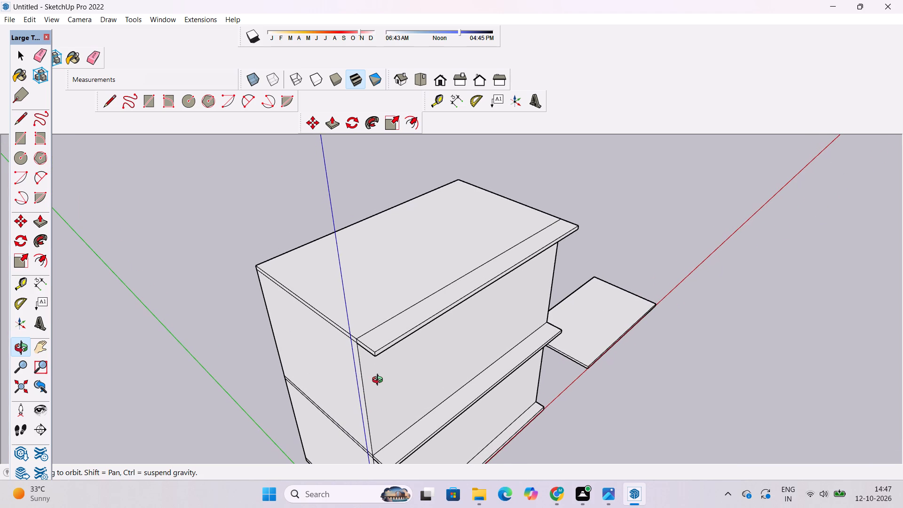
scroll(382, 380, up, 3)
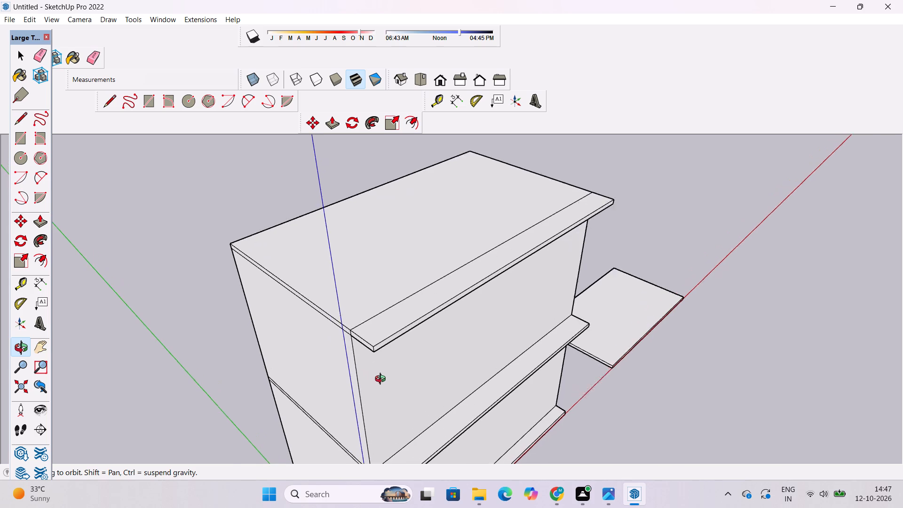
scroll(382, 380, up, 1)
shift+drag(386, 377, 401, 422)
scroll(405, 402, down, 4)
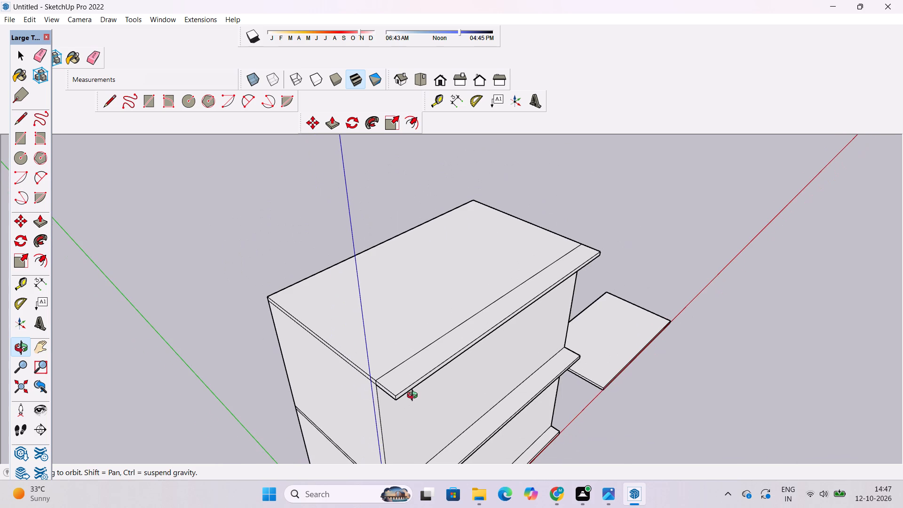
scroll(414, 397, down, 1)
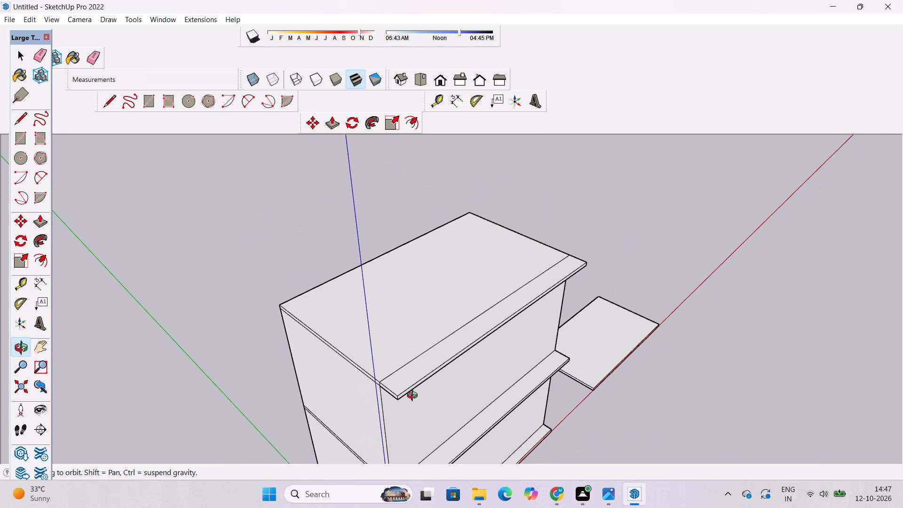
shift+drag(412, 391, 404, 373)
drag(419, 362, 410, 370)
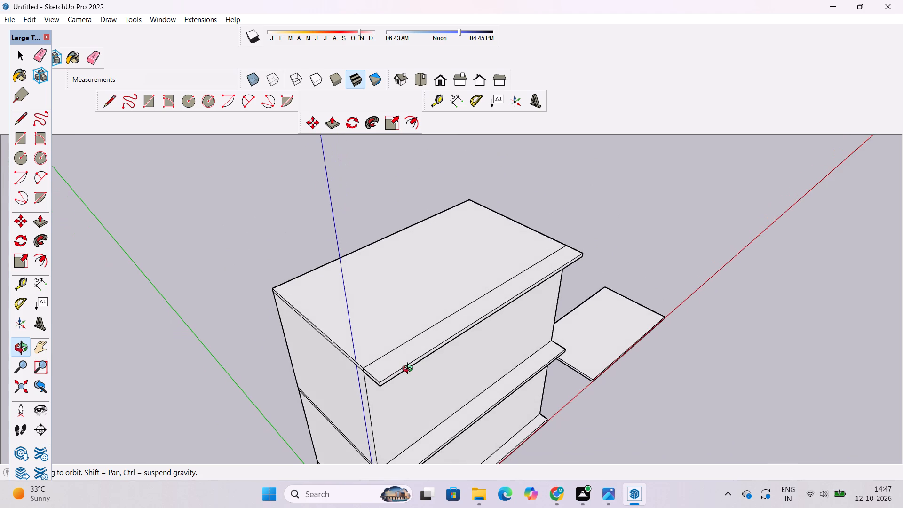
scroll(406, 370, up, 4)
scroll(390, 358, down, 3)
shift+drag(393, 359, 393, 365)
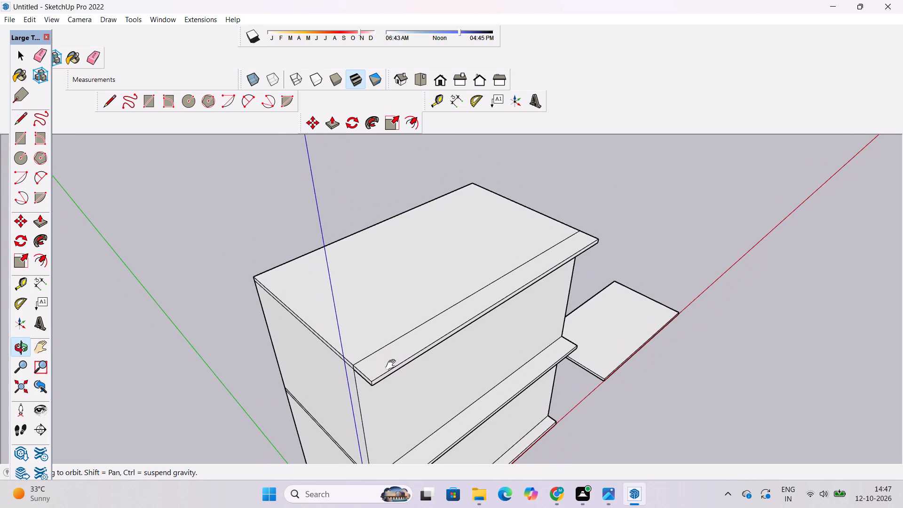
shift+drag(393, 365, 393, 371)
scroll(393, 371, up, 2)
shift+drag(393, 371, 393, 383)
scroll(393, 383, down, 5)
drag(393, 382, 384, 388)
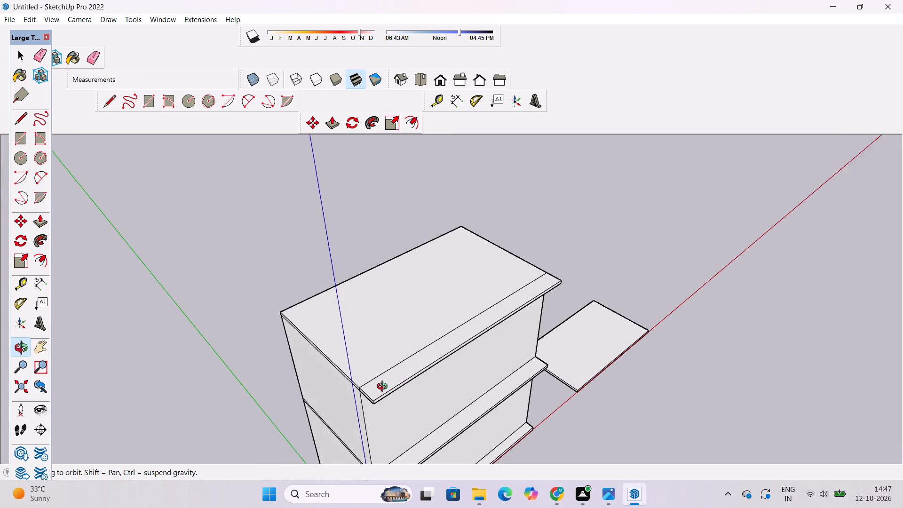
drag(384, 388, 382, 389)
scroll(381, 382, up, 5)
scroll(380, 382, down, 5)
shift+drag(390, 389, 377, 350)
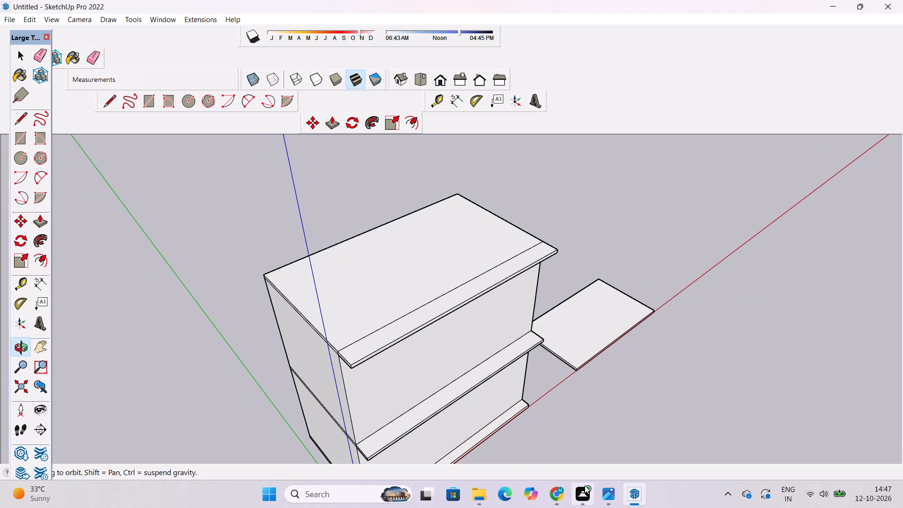
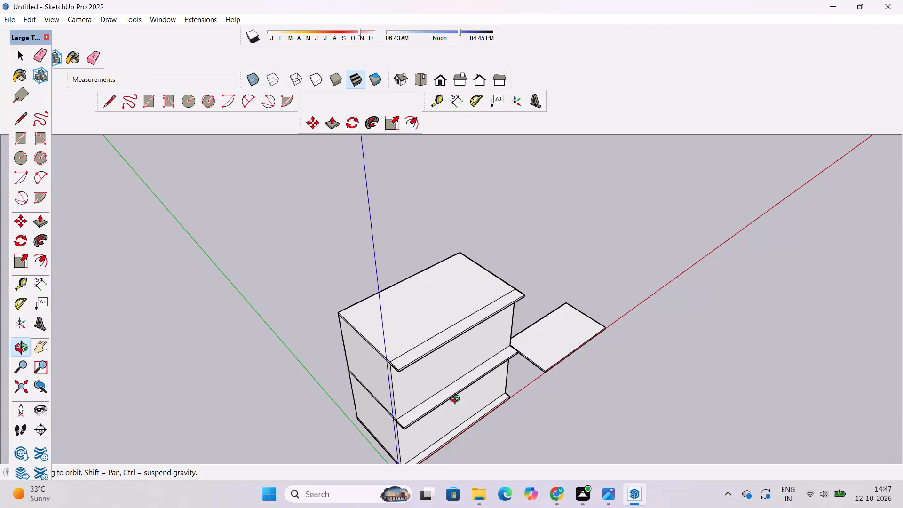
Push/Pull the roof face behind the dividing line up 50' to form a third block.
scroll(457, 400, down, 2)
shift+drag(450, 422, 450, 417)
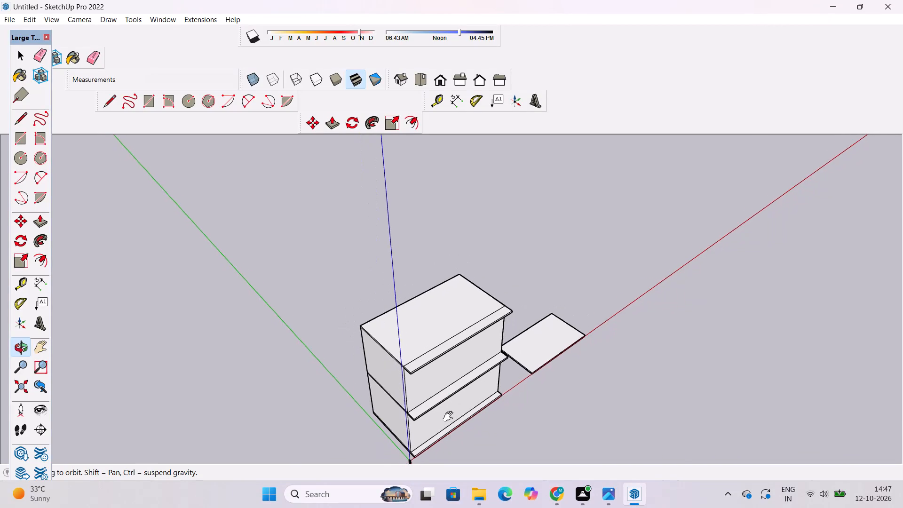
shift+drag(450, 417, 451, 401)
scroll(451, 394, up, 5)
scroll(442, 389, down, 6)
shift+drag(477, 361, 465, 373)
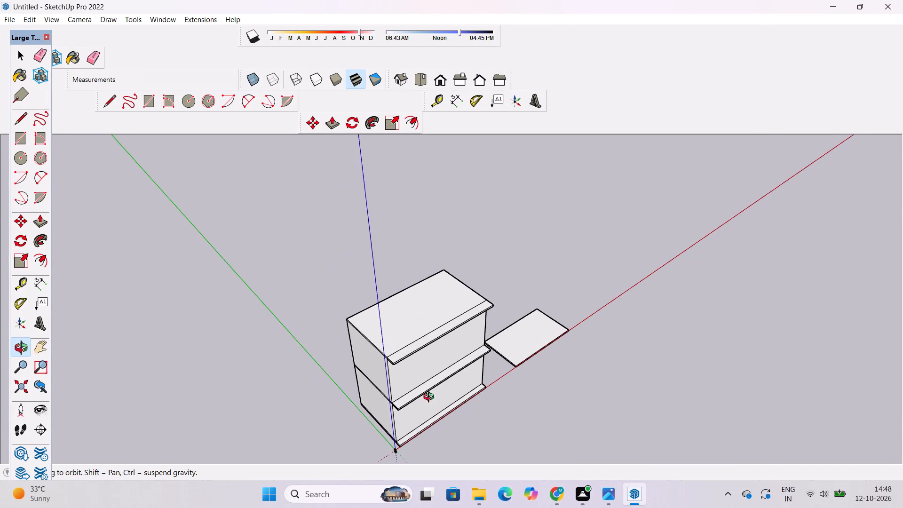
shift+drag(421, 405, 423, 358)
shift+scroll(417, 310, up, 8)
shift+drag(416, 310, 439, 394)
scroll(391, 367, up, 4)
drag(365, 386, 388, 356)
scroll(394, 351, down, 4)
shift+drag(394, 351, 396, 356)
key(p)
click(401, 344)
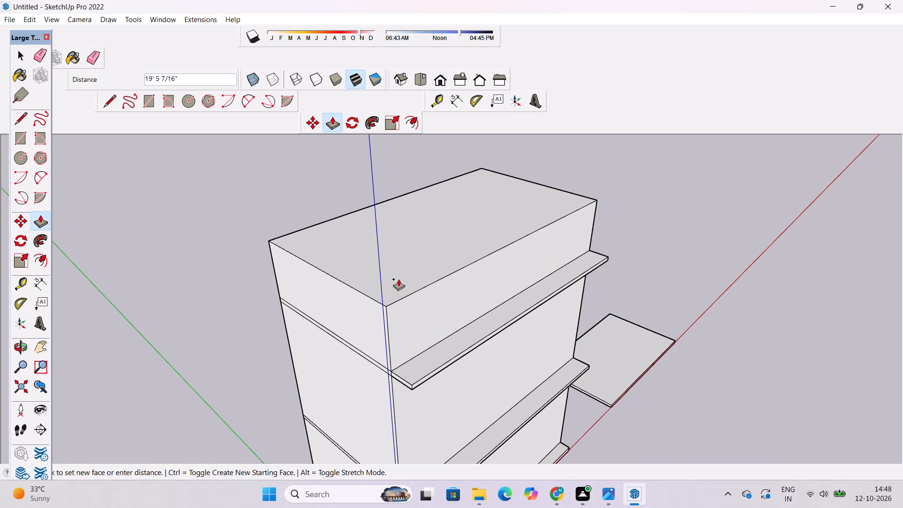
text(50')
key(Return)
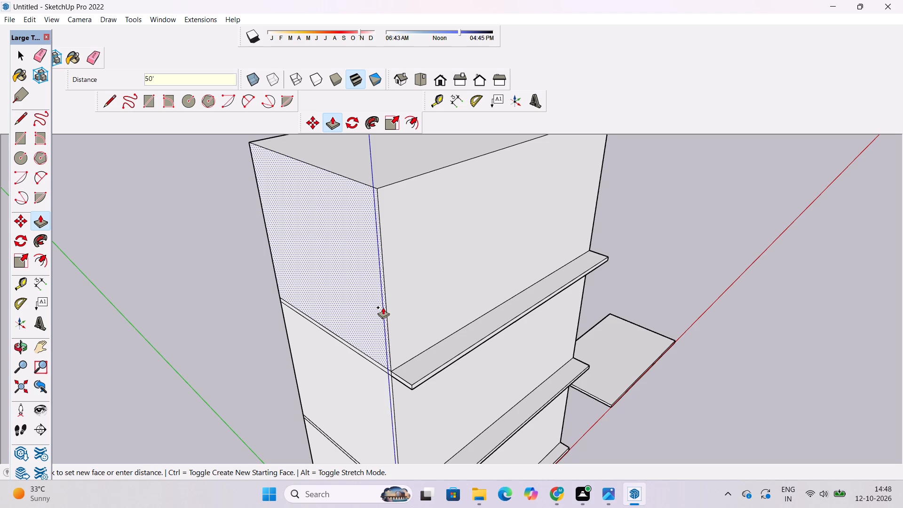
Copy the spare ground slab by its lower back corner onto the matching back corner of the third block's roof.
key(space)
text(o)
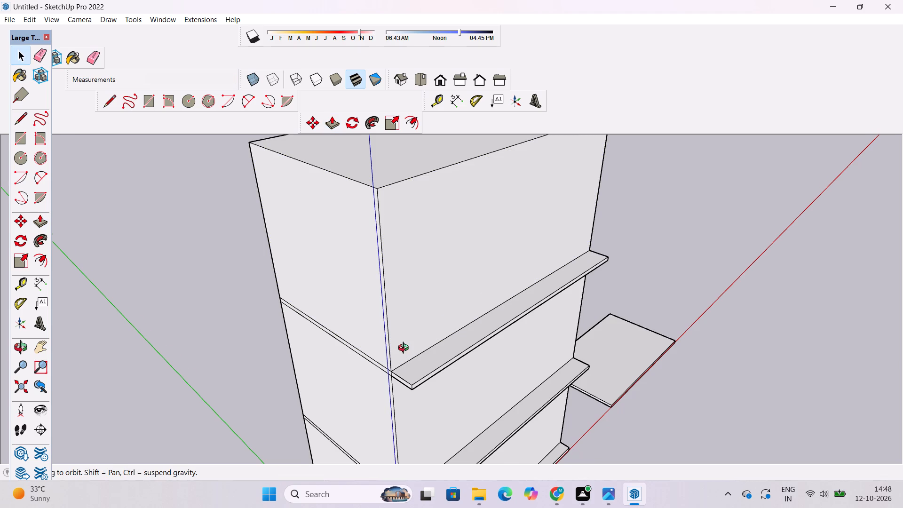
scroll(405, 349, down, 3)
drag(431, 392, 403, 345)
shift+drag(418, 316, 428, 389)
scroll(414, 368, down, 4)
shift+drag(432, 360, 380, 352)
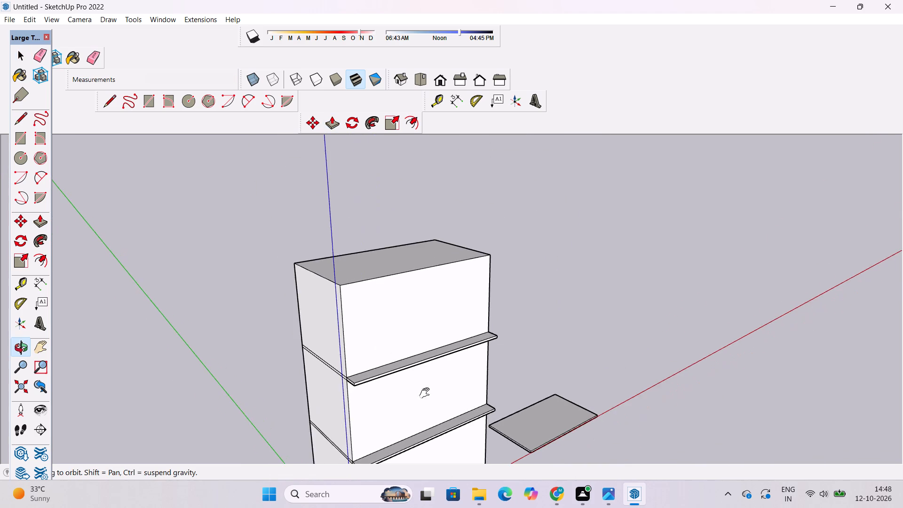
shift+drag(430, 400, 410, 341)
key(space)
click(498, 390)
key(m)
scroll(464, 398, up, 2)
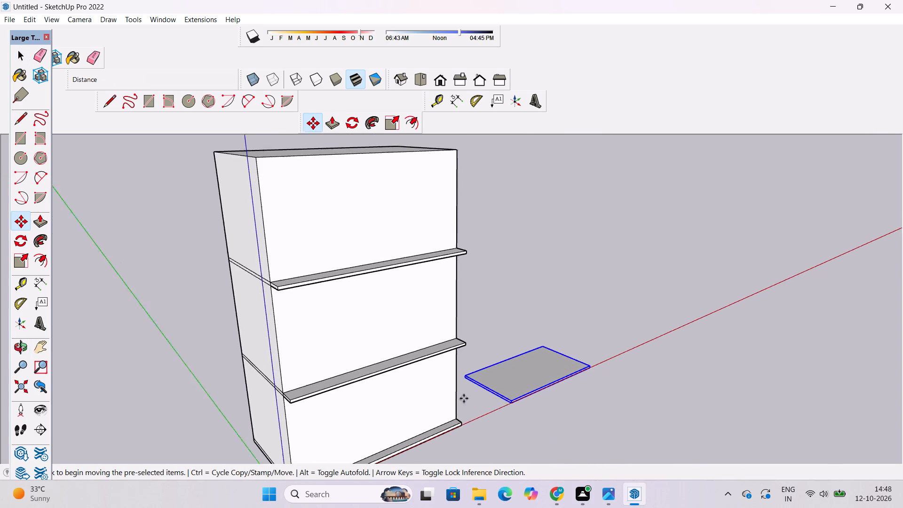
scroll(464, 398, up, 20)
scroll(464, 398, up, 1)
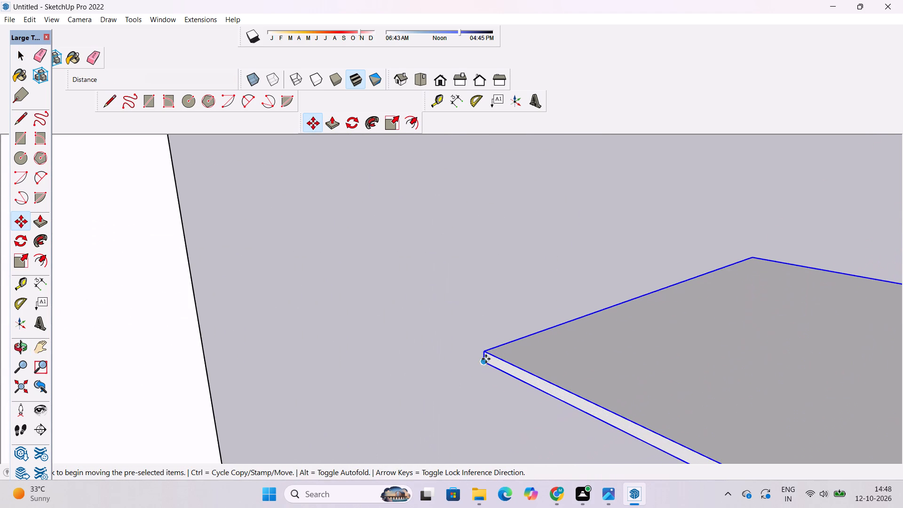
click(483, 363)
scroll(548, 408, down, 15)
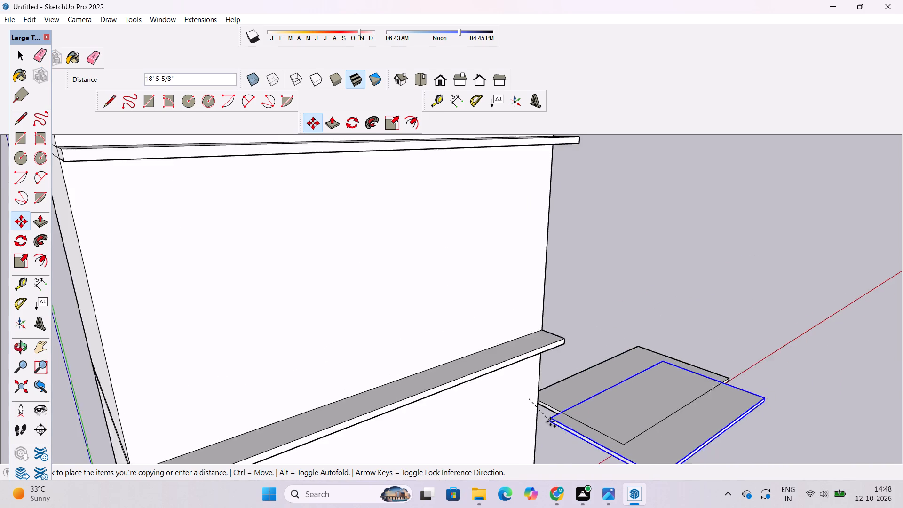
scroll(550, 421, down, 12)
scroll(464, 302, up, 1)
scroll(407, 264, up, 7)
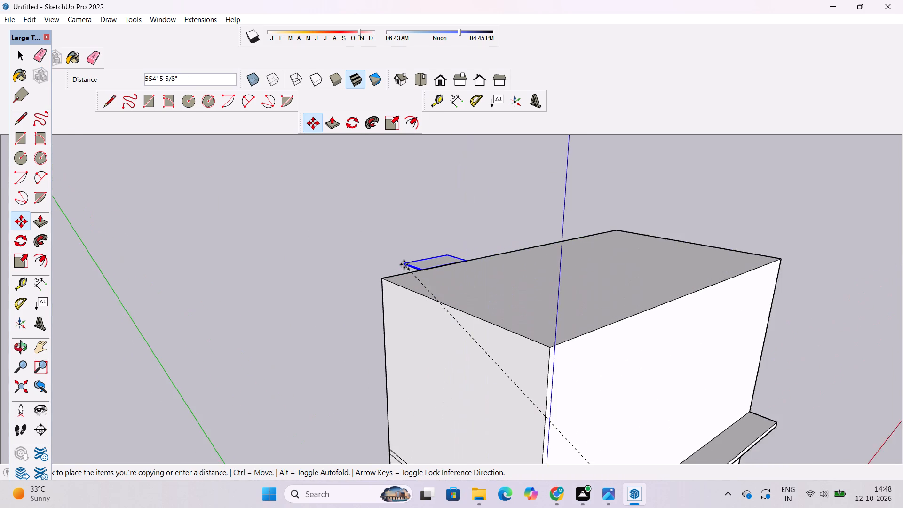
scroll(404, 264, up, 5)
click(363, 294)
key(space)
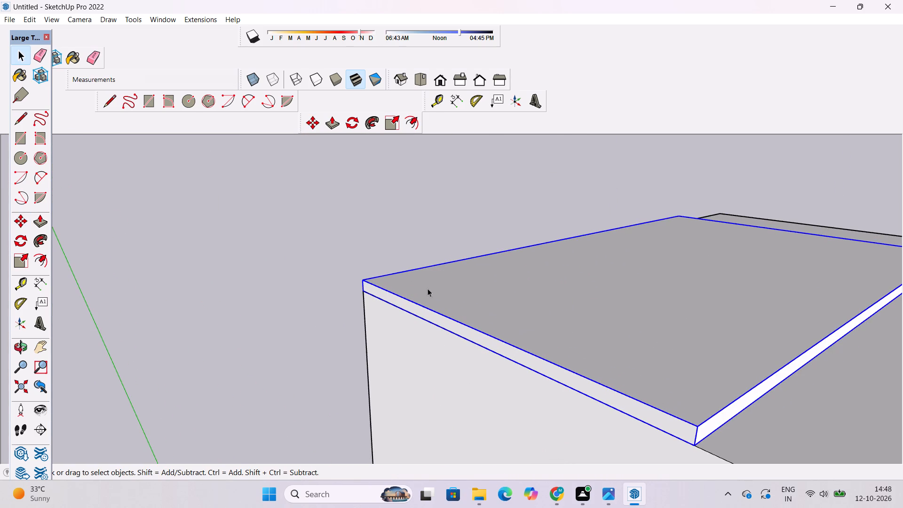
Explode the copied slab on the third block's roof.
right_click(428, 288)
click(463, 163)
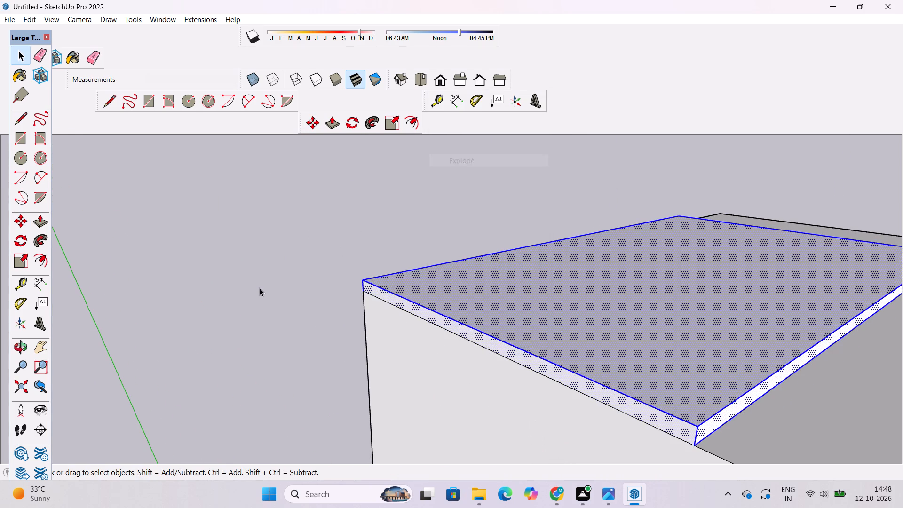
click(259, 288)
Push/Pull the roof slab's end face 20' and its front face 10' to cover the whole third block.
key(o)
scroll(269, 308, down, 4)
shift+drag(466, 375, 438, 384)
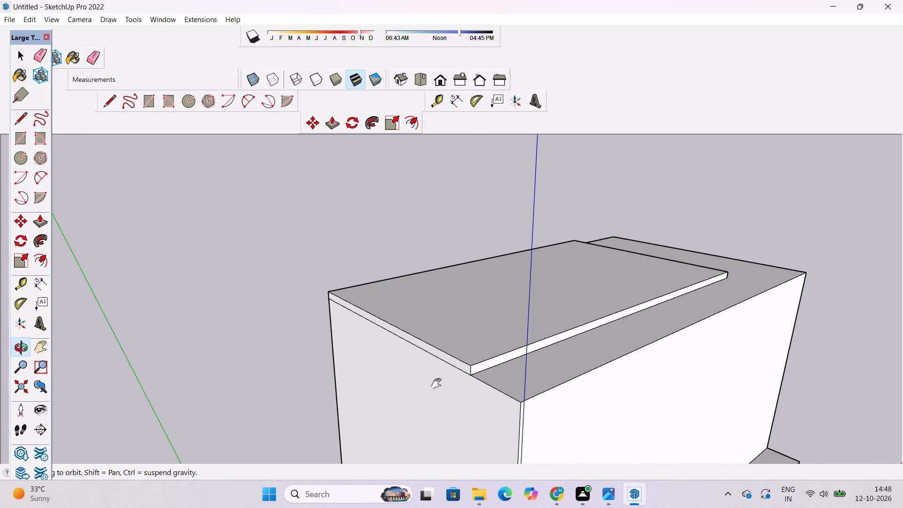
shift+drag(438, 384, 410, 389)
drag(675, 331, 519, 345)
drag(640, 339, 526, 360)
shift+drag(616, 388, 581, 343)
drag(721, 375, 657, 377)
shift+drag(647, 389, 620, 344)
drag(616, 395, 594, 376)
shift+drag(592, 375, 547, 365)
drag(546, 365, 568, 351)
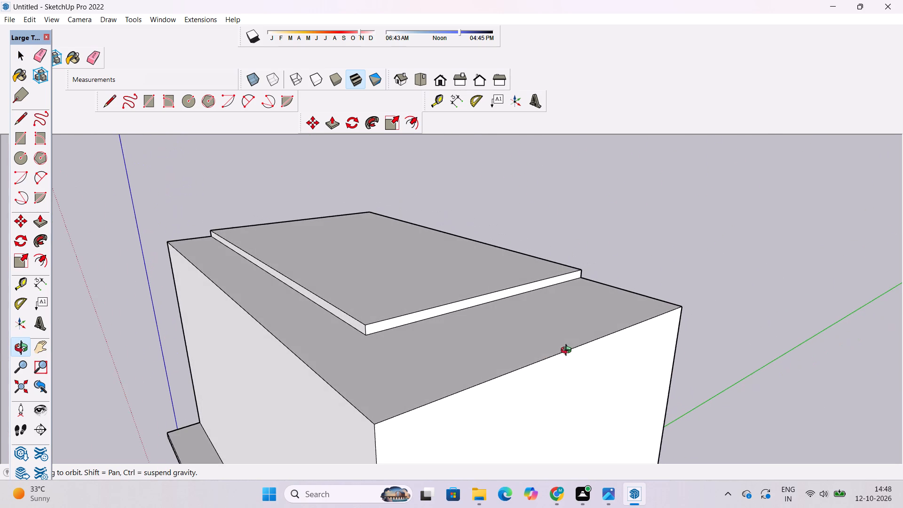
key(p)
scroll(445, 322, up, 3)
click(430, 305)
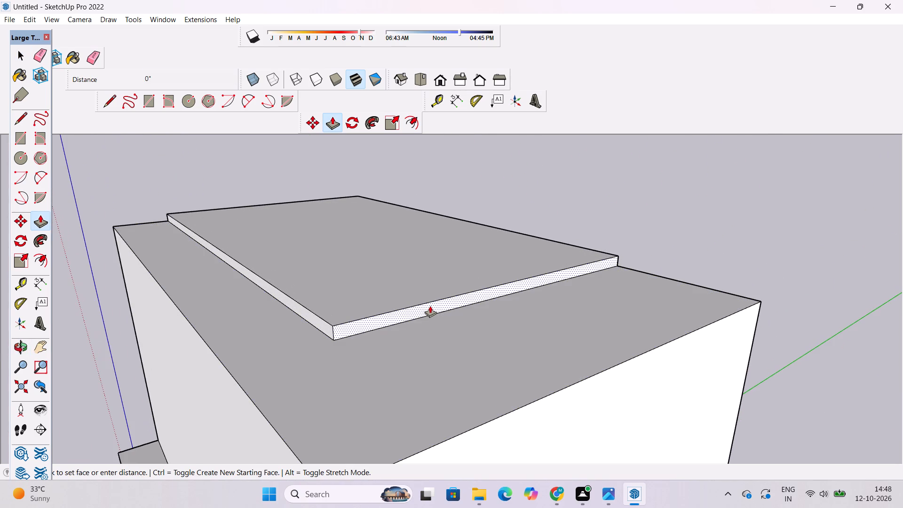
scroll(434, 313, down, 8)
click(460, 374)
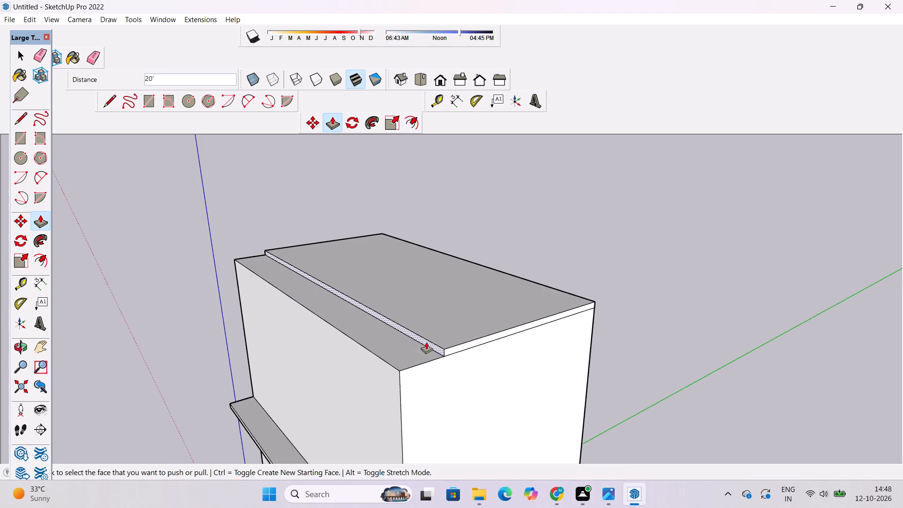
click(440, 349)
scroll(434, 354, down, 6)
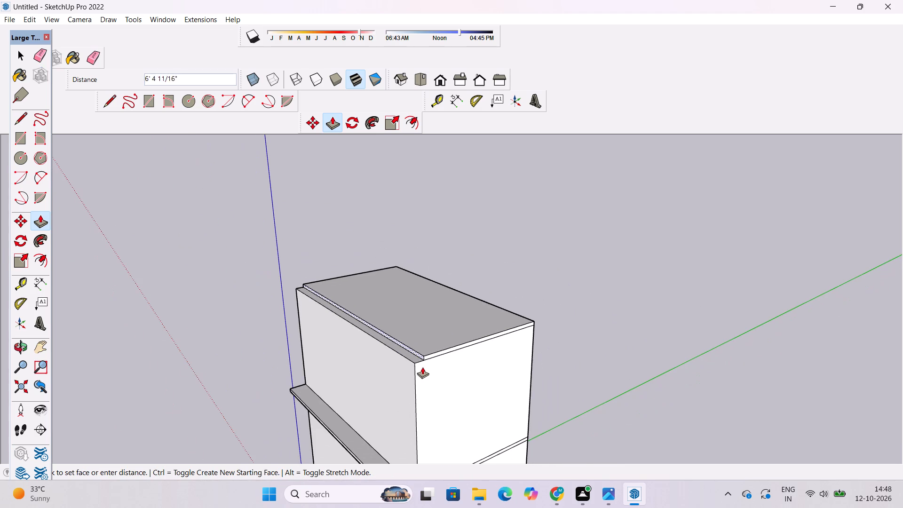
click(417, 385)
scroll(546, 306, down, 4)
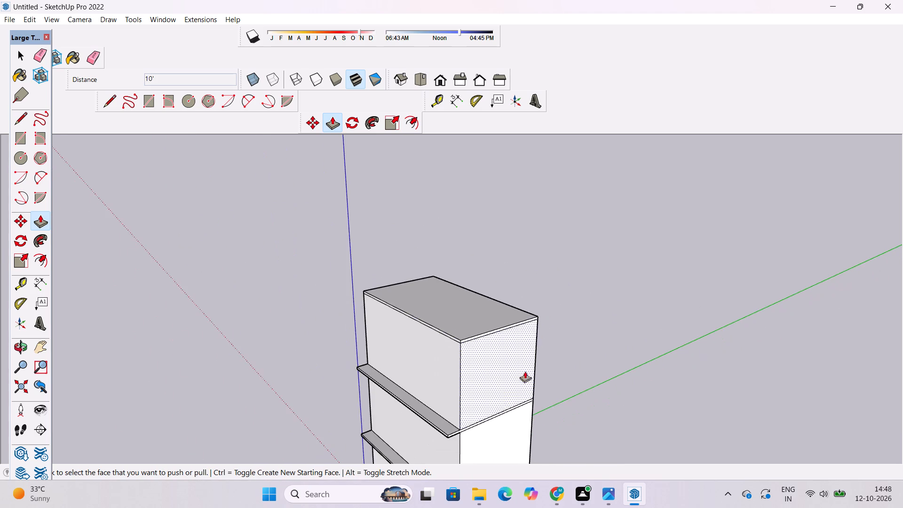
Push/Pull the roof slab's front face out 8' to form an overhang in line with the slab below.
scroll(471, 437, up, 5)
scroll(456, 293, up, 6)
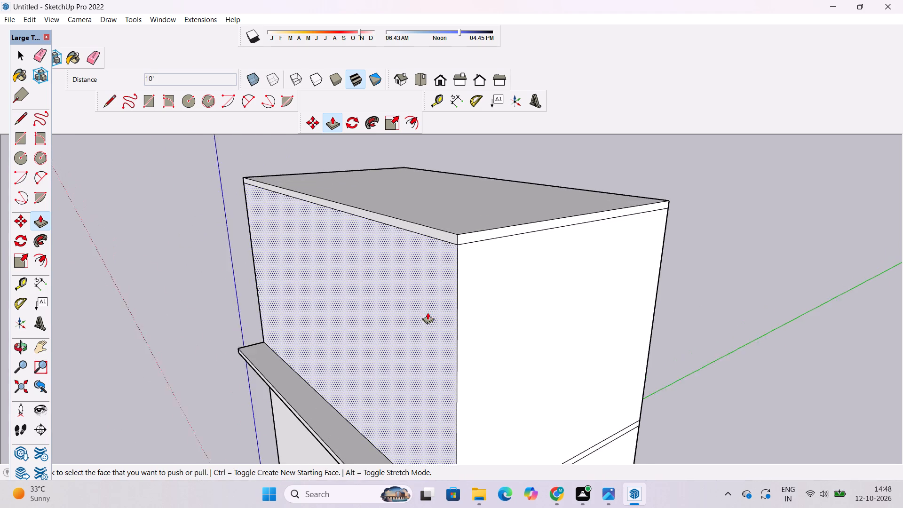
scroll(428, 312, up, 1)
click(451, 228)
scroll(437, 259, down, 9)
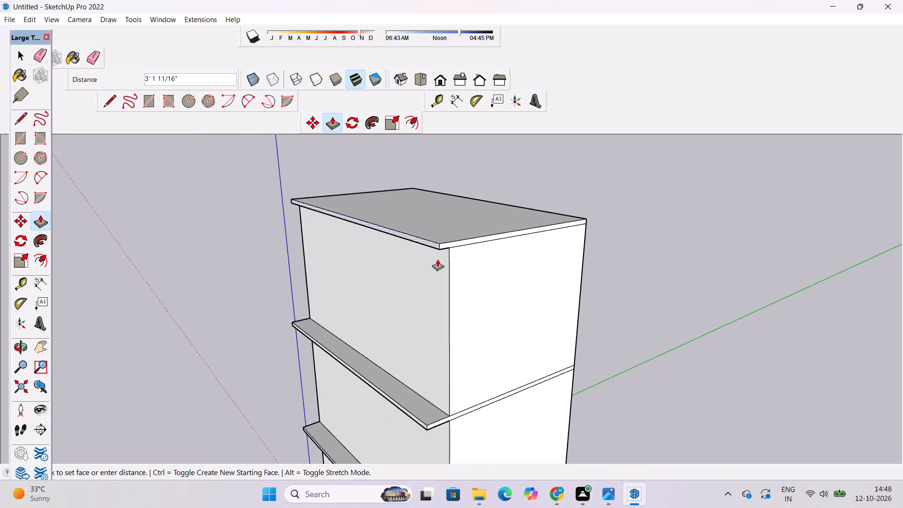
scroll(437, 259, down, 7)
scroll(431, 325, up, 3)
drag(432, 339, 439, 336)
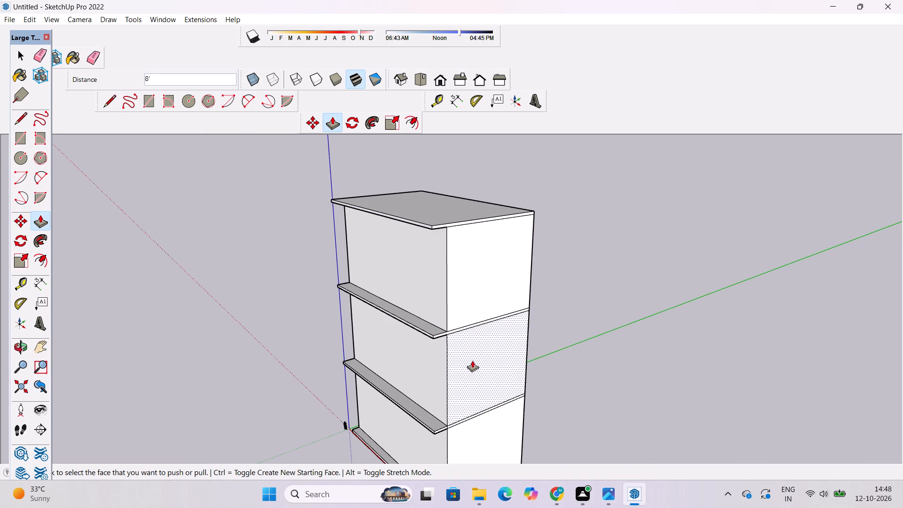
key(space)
Examine the three-level building mass and its slab overhangs from the end, the front and above.
key(o)
scroll(470, 369, down, 4)
drag(467, 373, 503, 412)
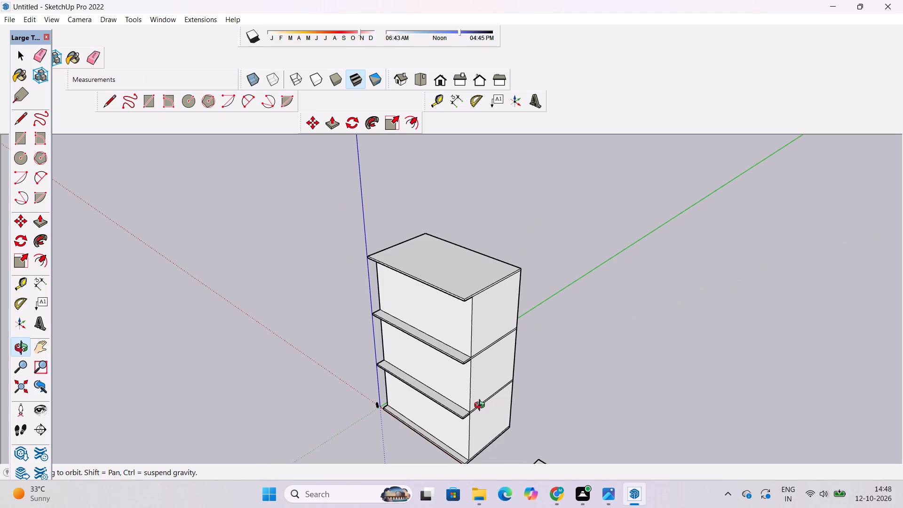
shift+drag(498, 382, 505, 334)
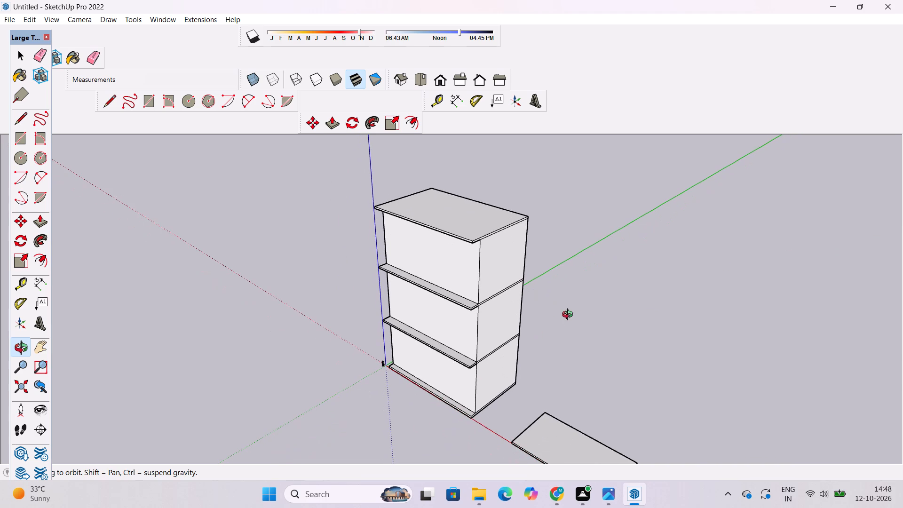
scroll(575, 322, down, 3)
shift+drag(551, 347, 626, 354)
scroll(539, 364, up, 4)
drag(521, 371, 624, 318)
shift+drag(625, 318, 631, 339)
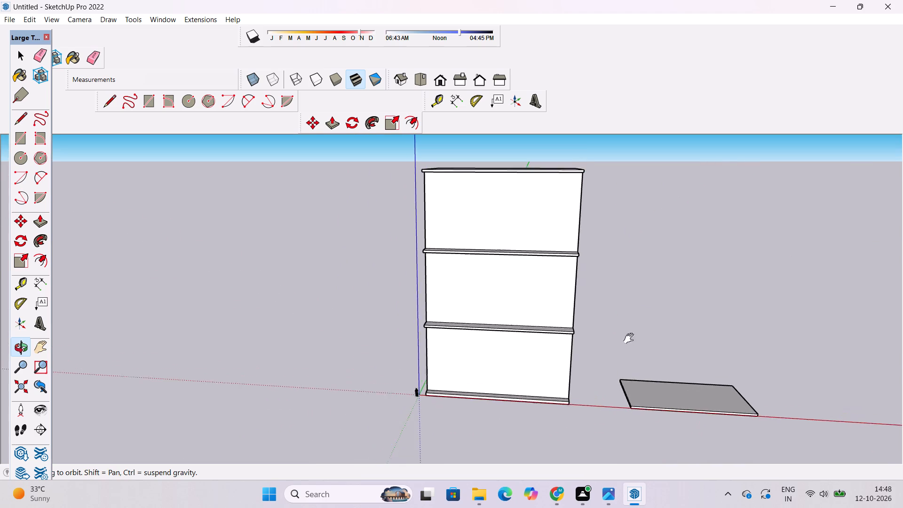
shift+drag(631, 339, 631, 342)
drag(631, 342, 557, 366)
drag(724, 362, 686, 374)
scroll(704, 401, down, 2)
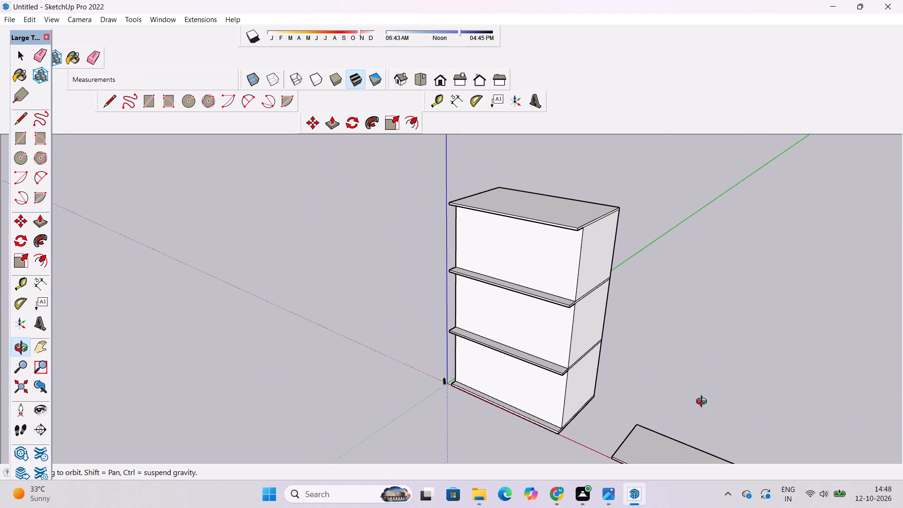
drag(675, 435, 764, 447)
shift+drag(671, 398, 789, 418)
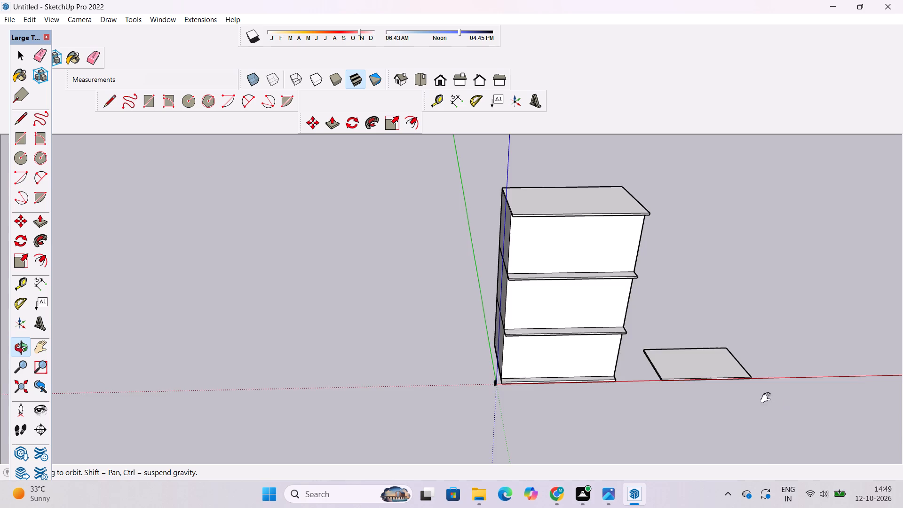
shift+drag(767, 397, 769, 460)
drag(766, 447, 764, 435)
scroll(758, 430, up, 4)
shift+drag(758, 430, 767, 445)
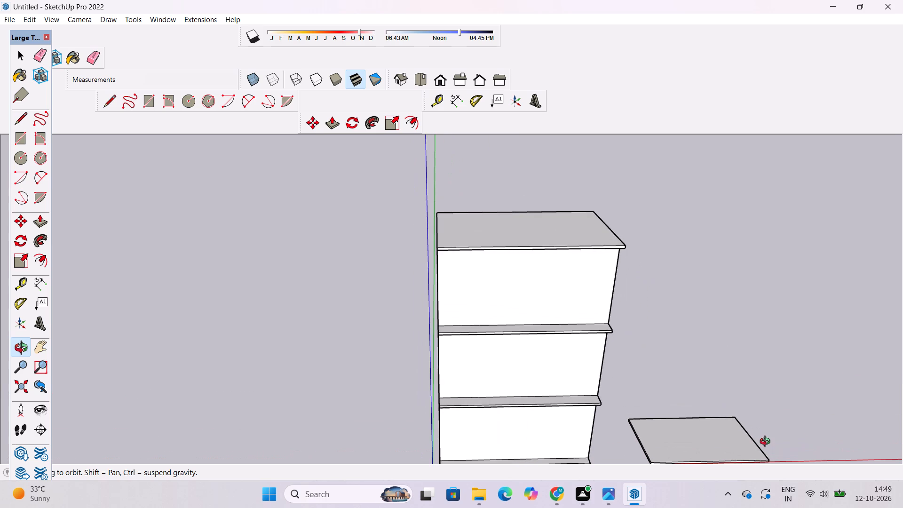
Undo the third and second levels with their slabs, back to the single block's roof slab with its dividing line.
key(ctrl+z)
key(ctrl+z)
key(ctrl+z)
key(ctrl+z)
key(ctrl+z)
key(ctrl+z)
key(ctrl+z)
key(ctrl+z)
key(ctrl+z)
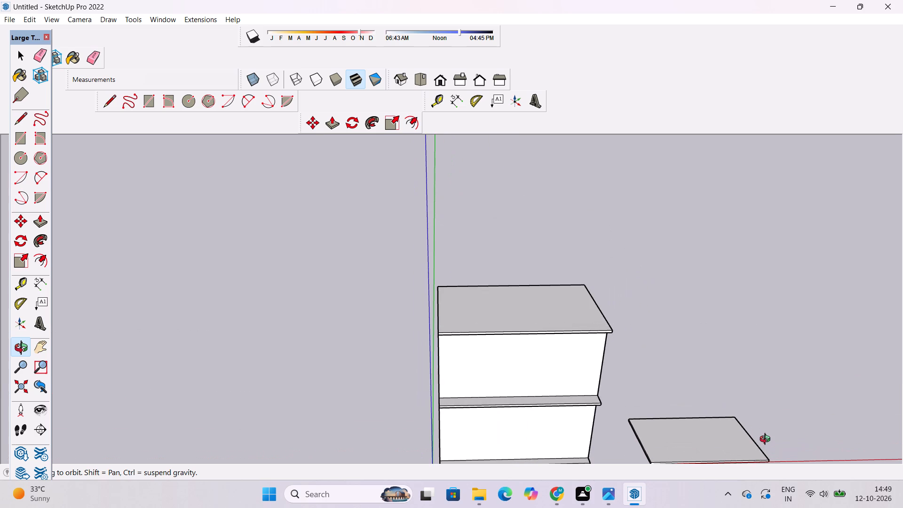
key(ctrl+z)
key(ctrl+z)
key(ctrl+z)
key(ctrl+z)
key(ctrl+z)
key(ctrl+z)
key(ctrl+z)
key(ctrl+z)
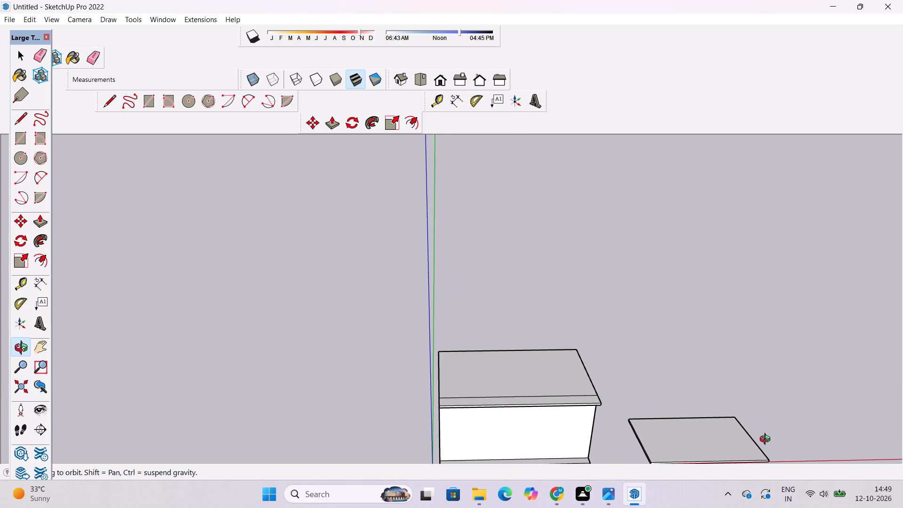
Examine the single-level block, its overhanging slab and the roof's dividing line from the front, the end and above.
scroll(767, 440, down, 2)
drag(760, 440, 773, 413)
drag(773, 413, 778, 427)
scroll(778, 427, up, 2)
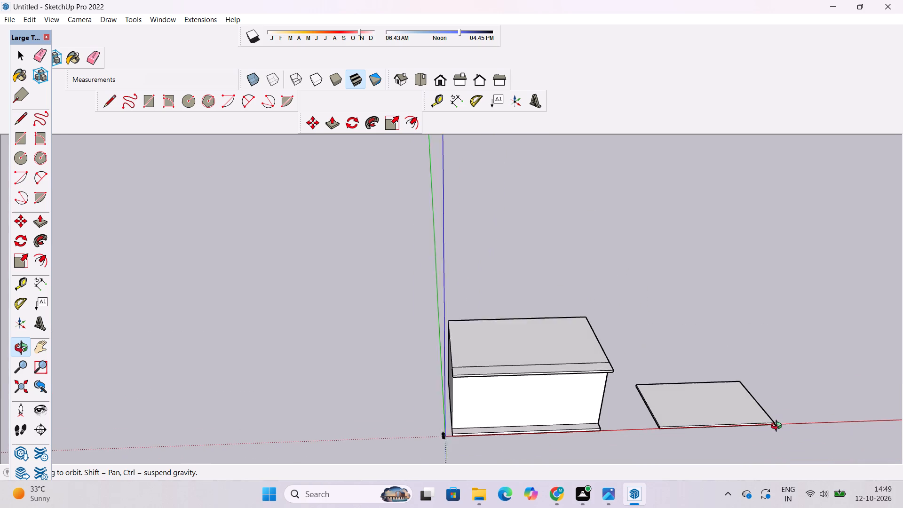
scroll(778, 427, up, 1)
scroll(778, 427, down, 1)
shift+drag(778, 431, 792, 444)
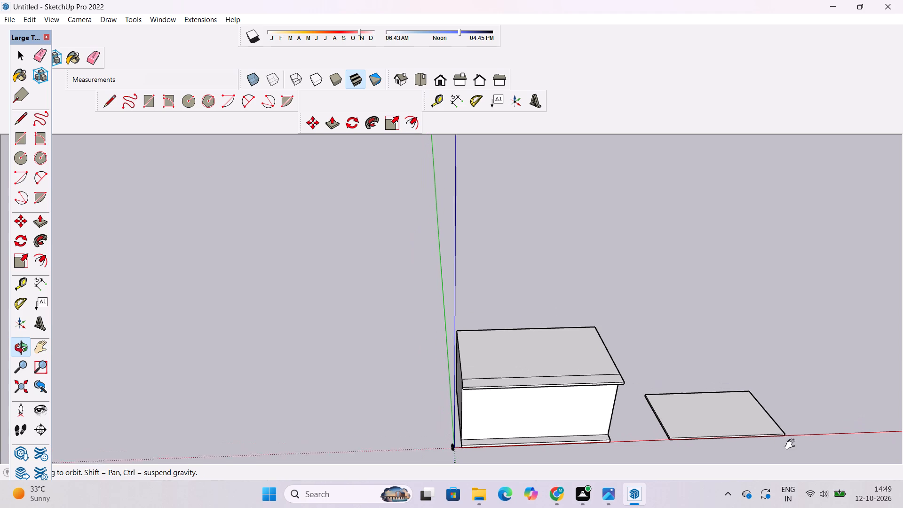
shift+drag(792, 444, 794, 445)
scroll(716, 469, up, 4)
drag(715, 448, 706, 412)
scroll(695, 435, up, 4)
shift+drag(683, 443, 684, 411)
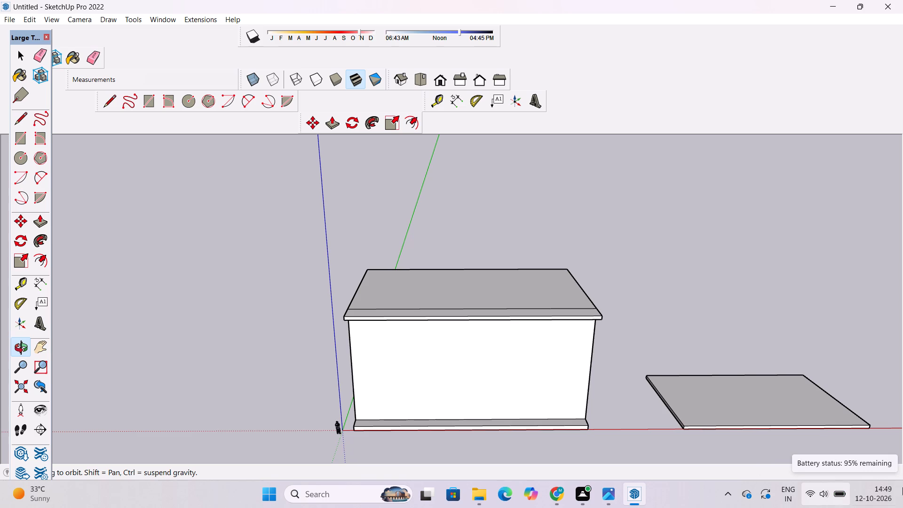
drag(352, 389, 388, 426)
scroll(448, 350, up, 3)
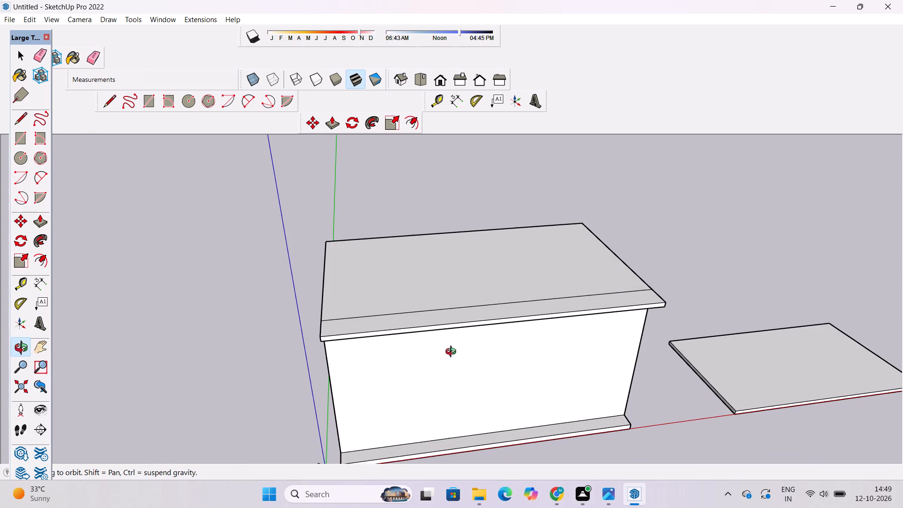
scroll(451, 360, down, 3)
drag(463, 359, 443, 360)
drag(449, 387, 522, 405)
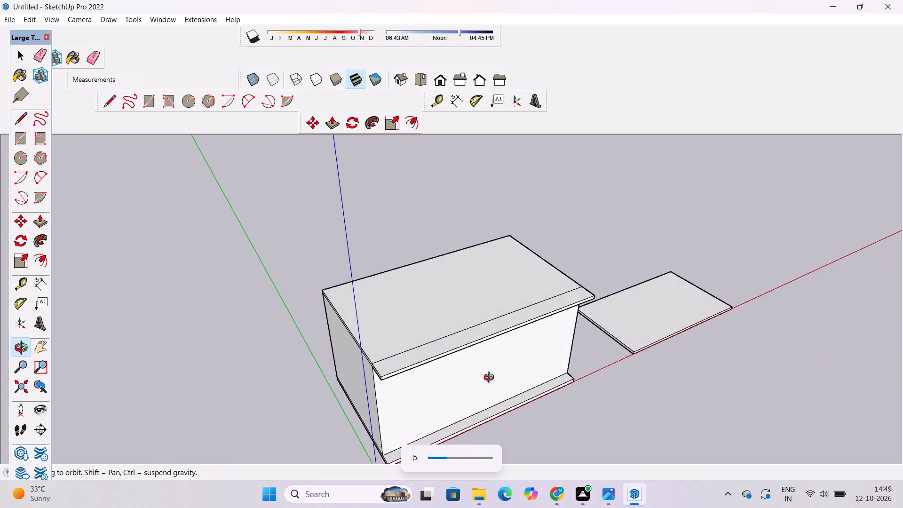
scroll(463, 328, up, 4)
shift+drag(463, 341, 468, 363)
drag(470, 364, 456, 347)
scroll(442, 366, up, 3)
scroll(438, 357, down, 2)
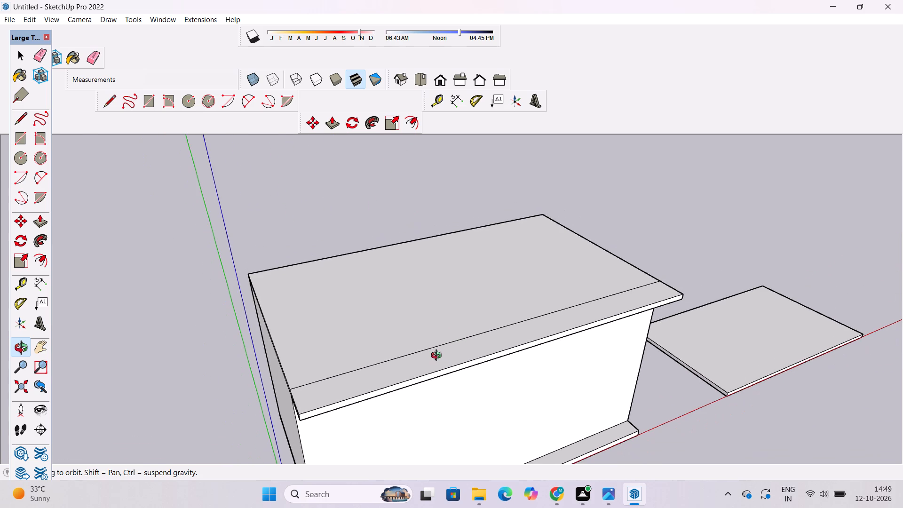
Examine the single-level block's roof slab, dividing line, front overhang and stepped base from above, the end and the front.
shift+drag(438, 359, 436, 366)
scroll(436, 376, up, 2)
shift+drag(439, 368, 448, 365)
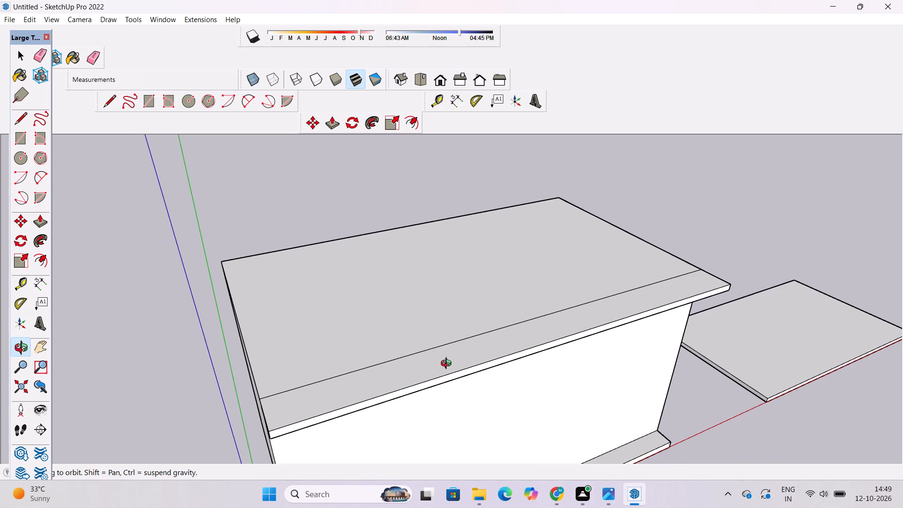
scroll(448, 365, up, 4)
scroll(448, 365, down, 2)
scroll(449, 363, up, 2)
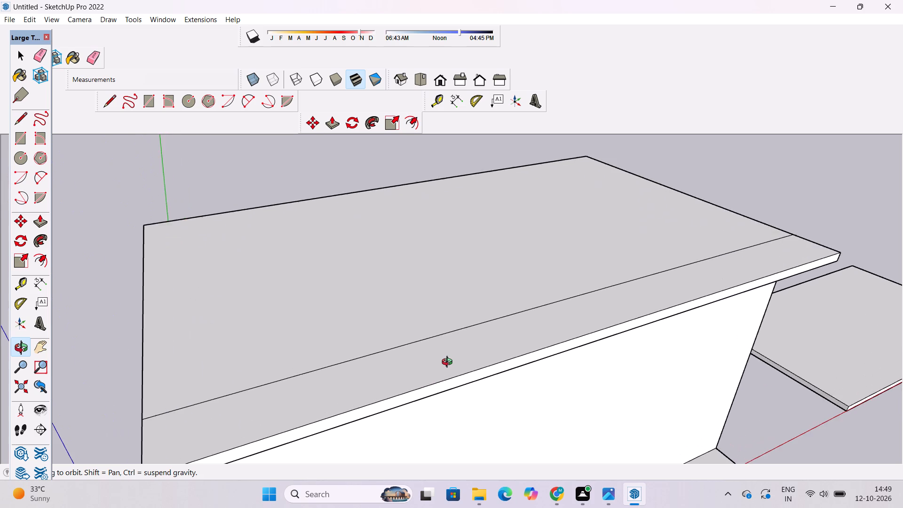
scroll(449, 363, down, 4)
scroll(449, 363, up, 4)
scroll(449, 363, down, 1)
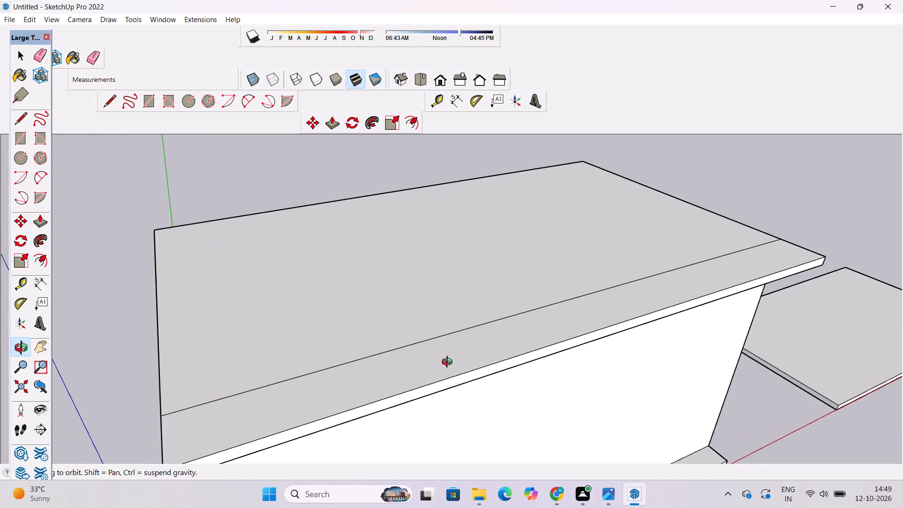
scroll(449, 363, down, 2)
shift+click(449, 363)
shift+drag(446, 352, 435, 313)
scroll(436, 300, down, 5)
drag(390, 323, 505, 288)
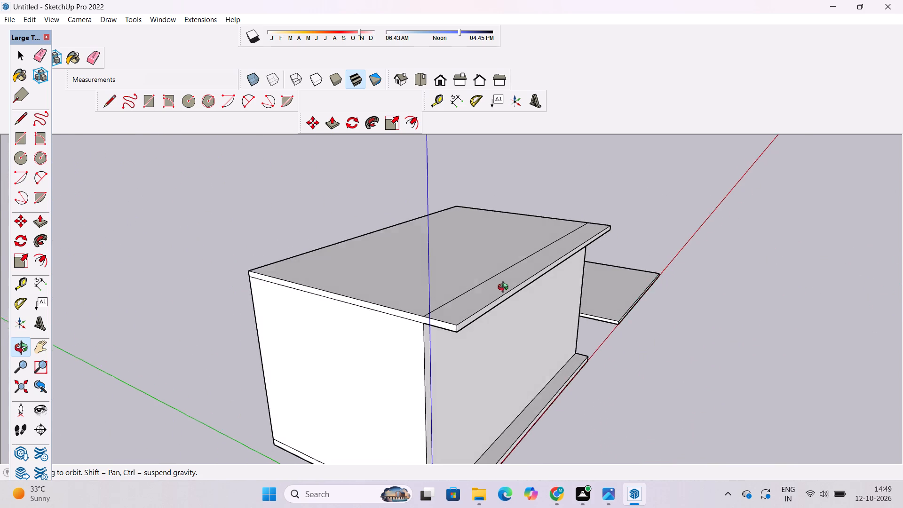
drag(505, 288, 506, 288)
scroll(506, 288, down, 3)
shift+drag(507, 289, 500, 315)
drag(499, 321, 498, 350)
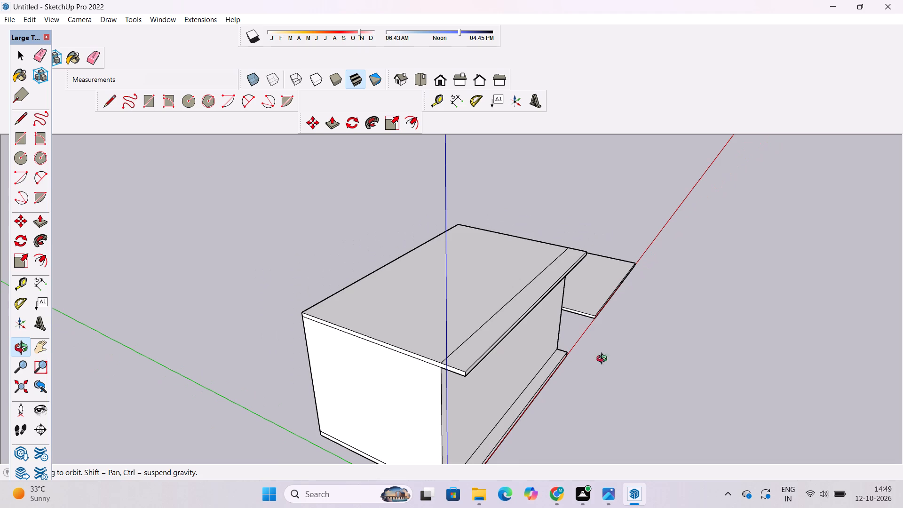
drag(750, 333, 499, 357)
shift+drag(494, 343, 525, 370)
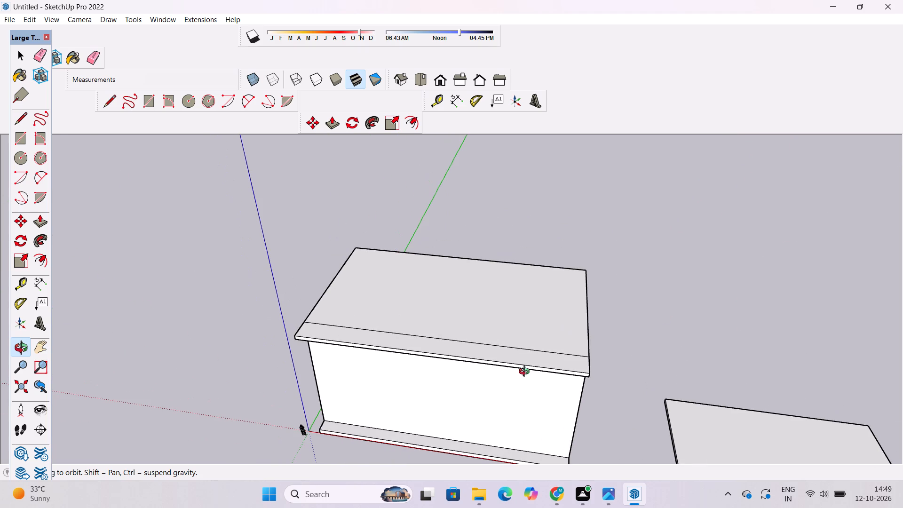
shift+click(526, 373)
drag(527, 373, 543, 387)
scroll(545, 386, up, 3)
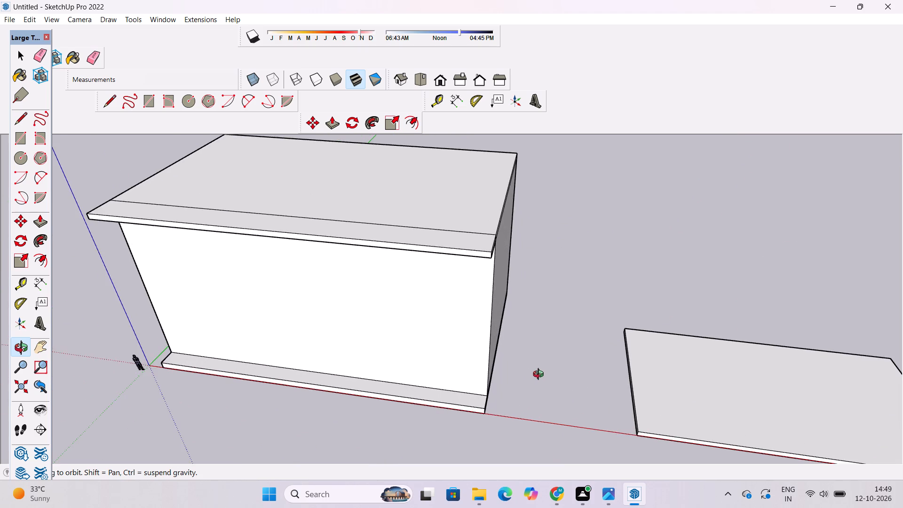
shift+drag(543, 373, 556, 391)
scroll(555, 391, up, 3)
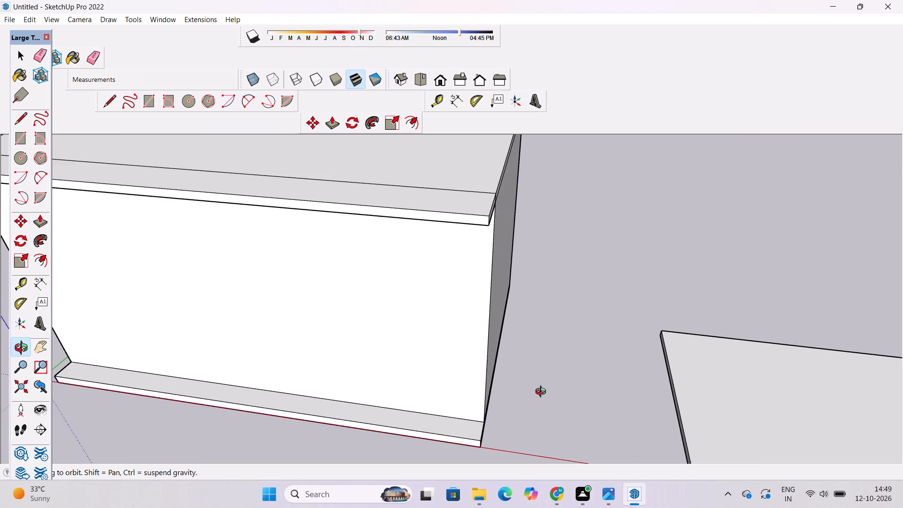
shift+drag(543, 392, 544, 397)
drag(546, 398, 582, 402)
shift+drag(585, 397, 589, 424)
shift+drag(524, 389, 723, 362)
scroll(724, 357, down, 6)
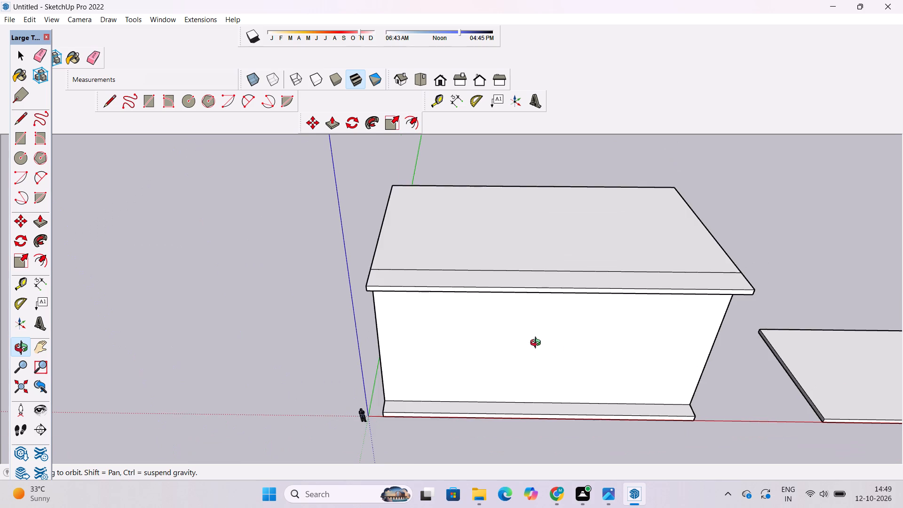
Place a Tape Measure guide on the roof slab 20' behind and parallel to the existing dividing line.
drag(543, 344, 703, 366)
scroll(588, 296, up, 3)
shift+drag(588, 296, 603, 361)
key(t)
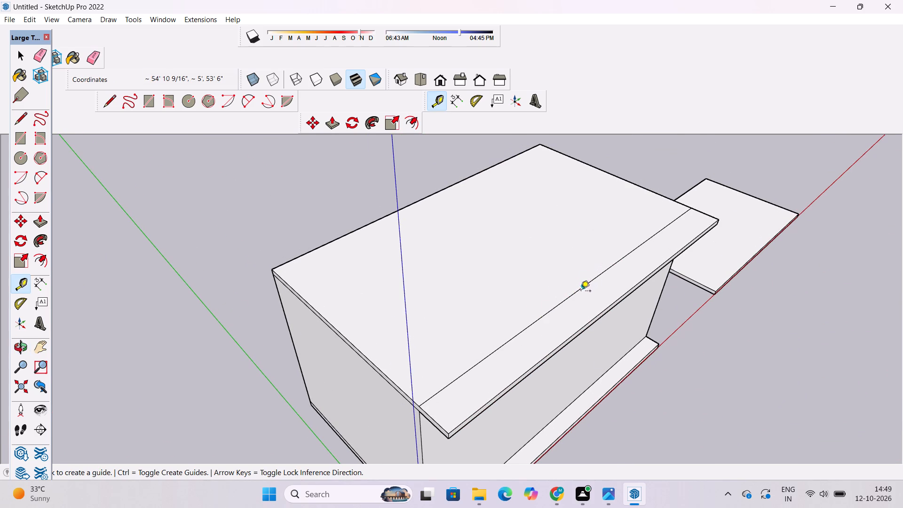
click(584, 287)
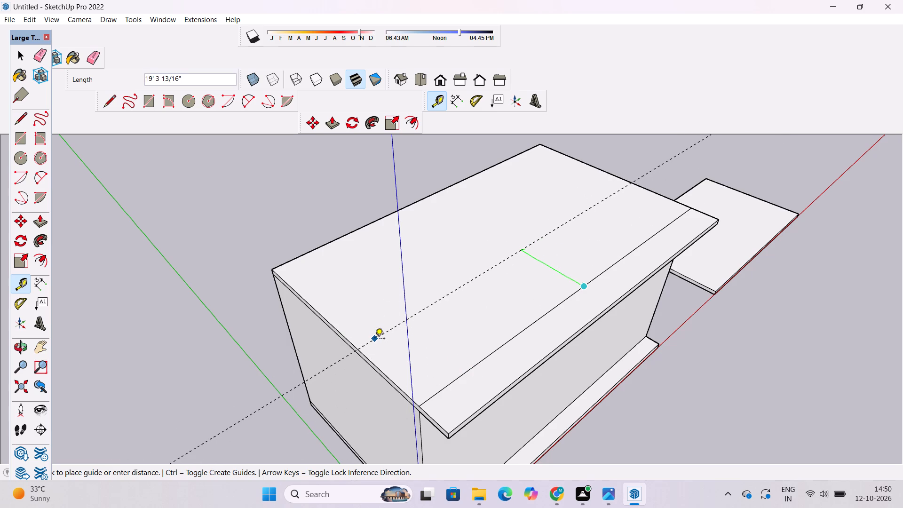
scroll(375, 339, up, 2)
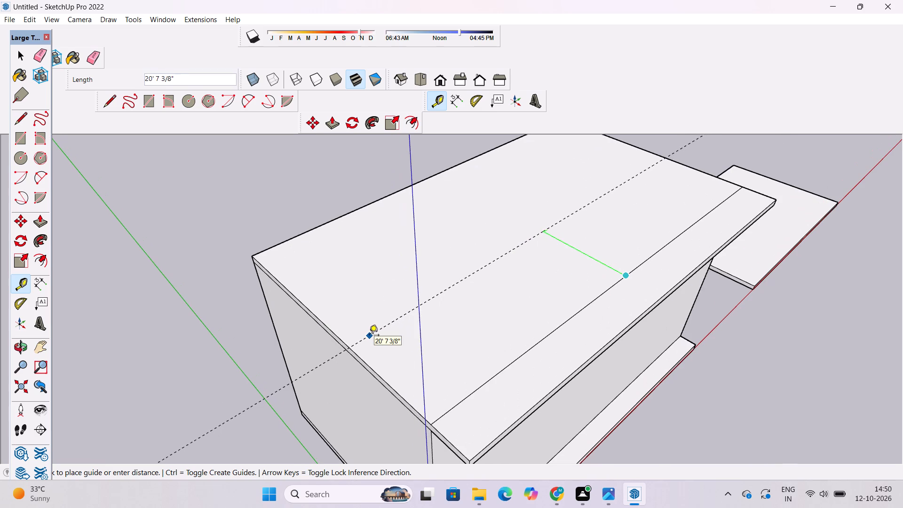
text(20')
key(Return)
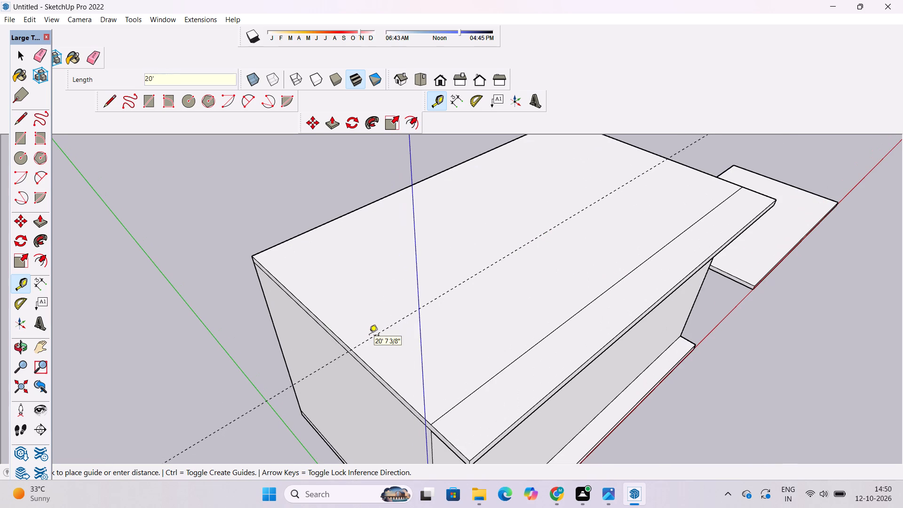
Draw a 100' line along the guide across the roof slab, from one end edge to the other.
key(o)
drag(522, 385, 391, 341)
scroll(520, 286, down, 3)
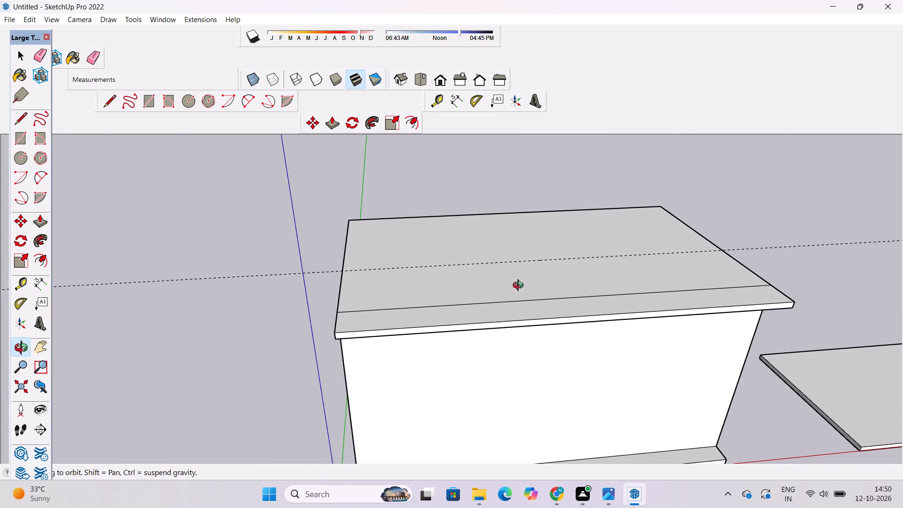
shift+drag(542, 294, 477, 304)
drag(475, 304, 517, 350)
shift+scroll(531, 294, down, 4)
shift+drag(531, 294, 539, 345)
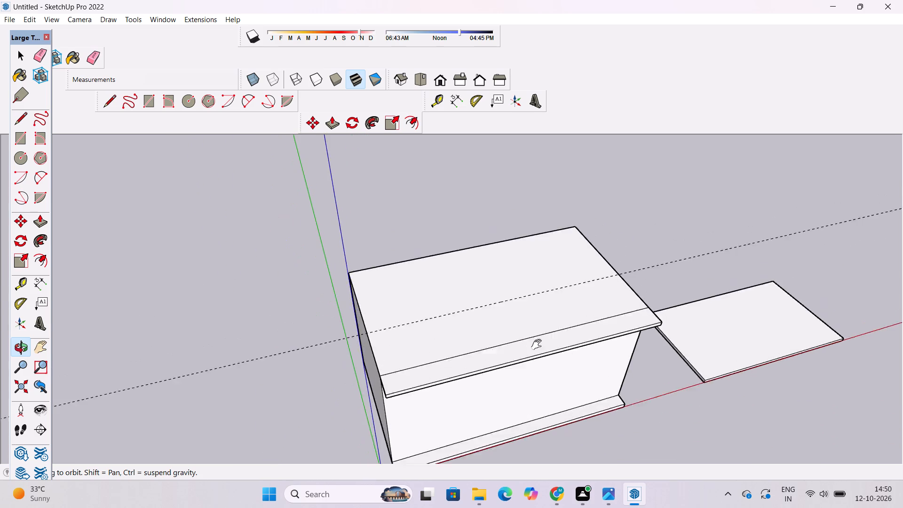
shift+drag(539, 345, 542, 359)
scroll(520, 375, up, 4)
key(l)
scroll(330, 362, down, 1)
scroll(492, 323, down, 1)
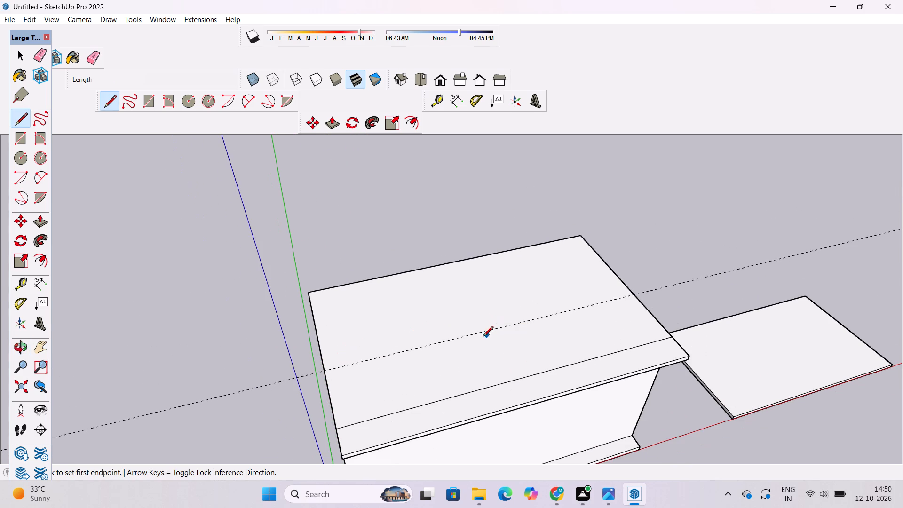
scroll(421, 352, up, 1)
scroll(366, 366, up, 2)
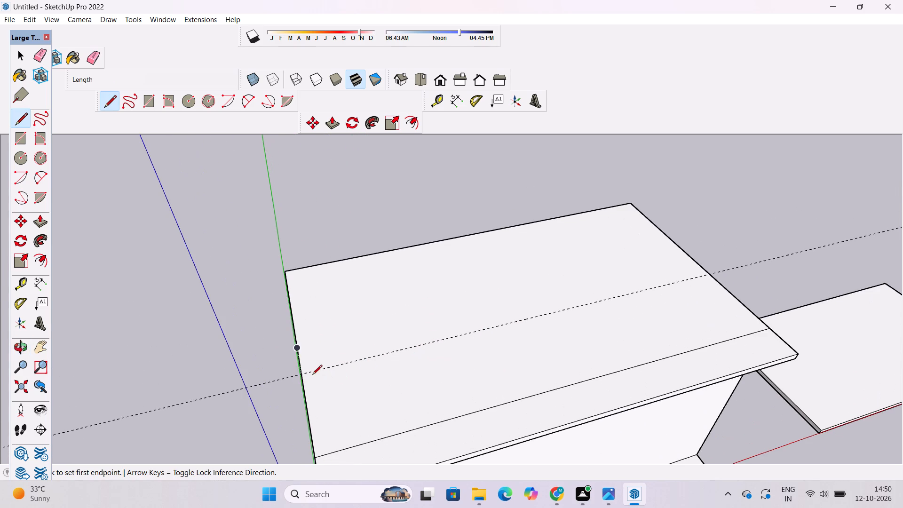
click(304, 375)
scroll(304, 375, down, 5)
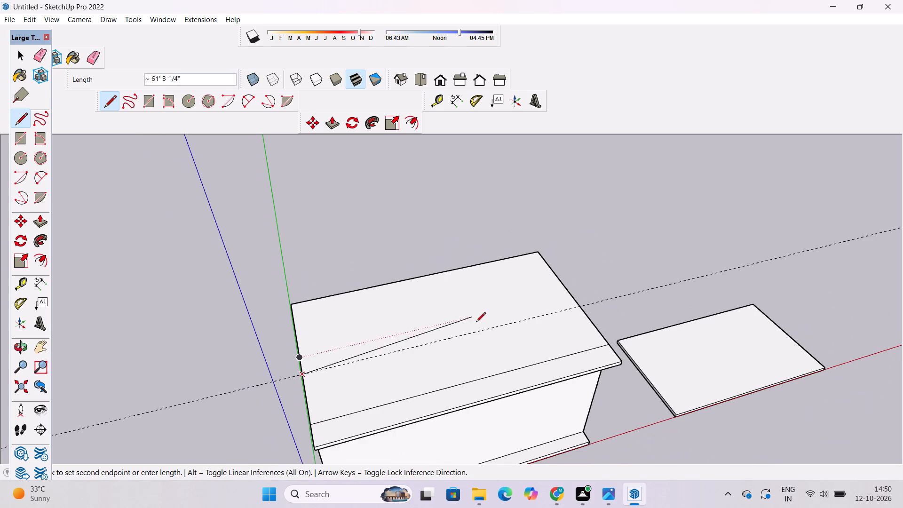
scroll(564, 310, up, 8)
click(600, 304)
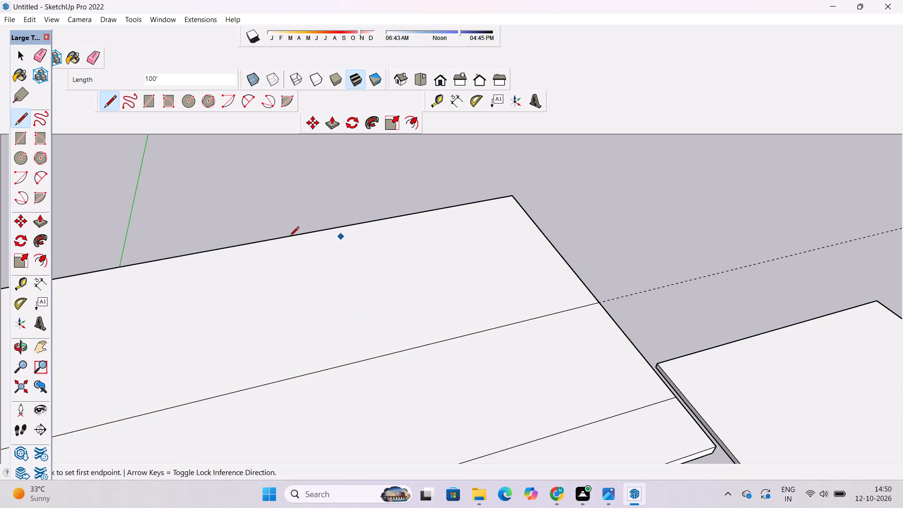
Erase the dashed guide line running past the roof slab.
click(90, 47)
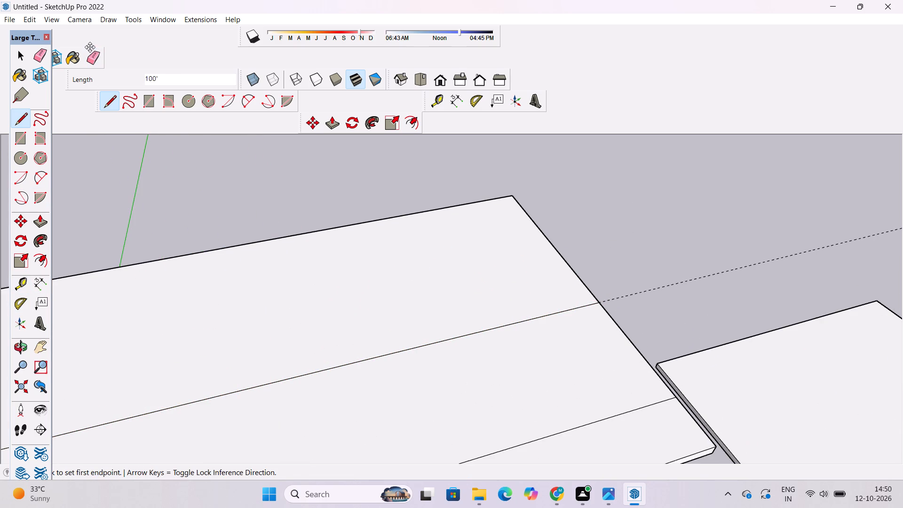
click(91, 57)
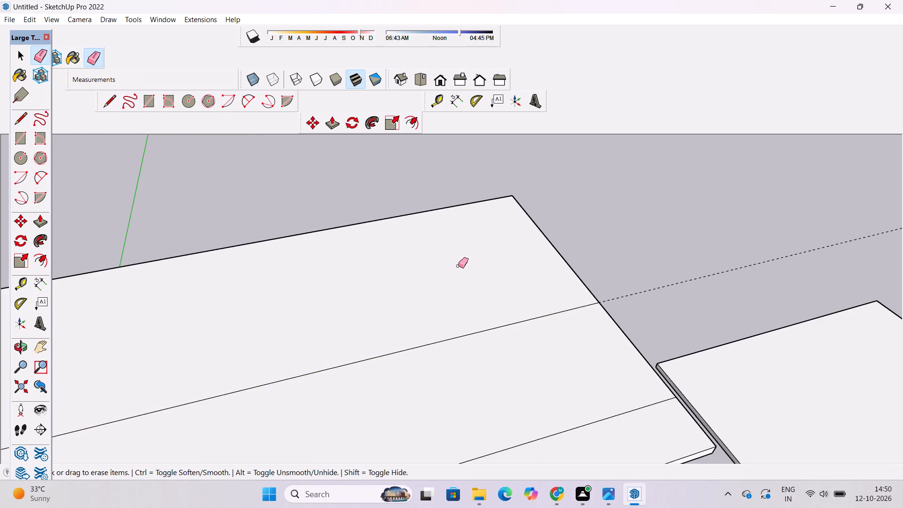
drag(674, 252, 689, 282)
key(space)
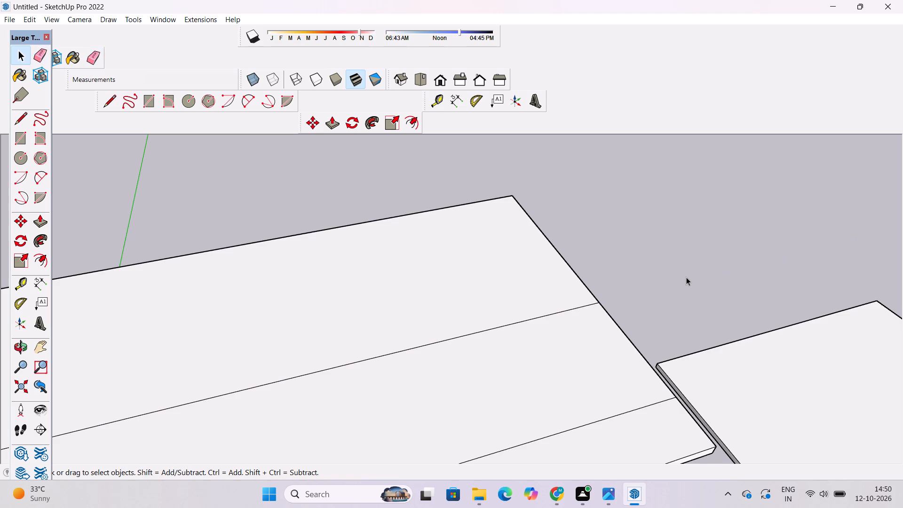
Push/Pull the rear section of the roof, behind the new line, up 50' to form a set-back upper level.
key(o)
scroll(678, 273, down, 9)
drag(665, 299, 523, 305)
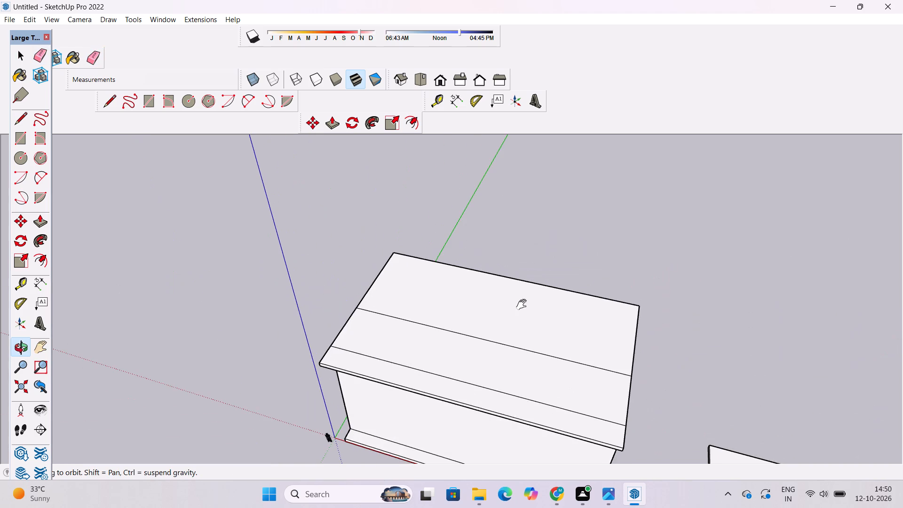
drag(449, 314, 560, 307)
scroll(562, 294, down, 3)
drag(392, 362, 613, 349)
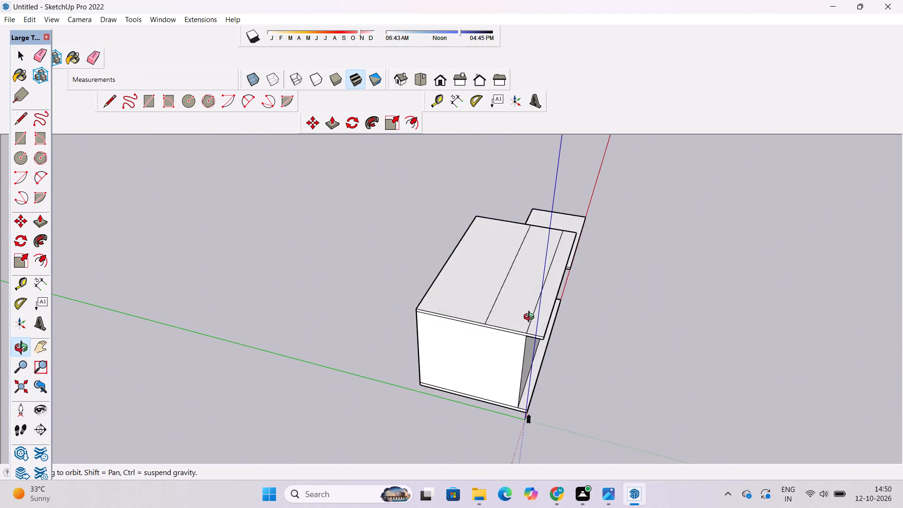
scroll(521, 316, up, 5)
shift+drag(519, 320, 530, 357)
scroll(495, 356, up, 1)
shift+drag(495, 355, 510, 372)
drag(507, 373, 497, 361)
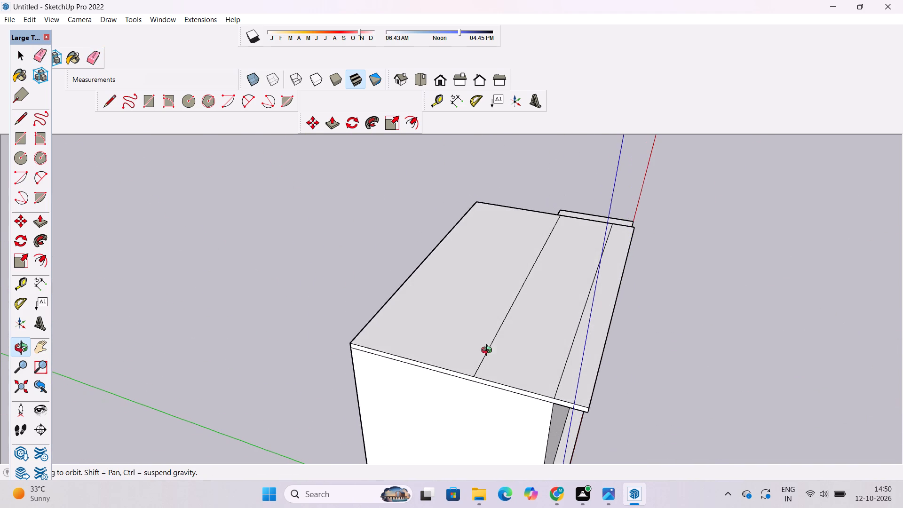
shift+click(488, 350)
key(p)
click(457, 348)
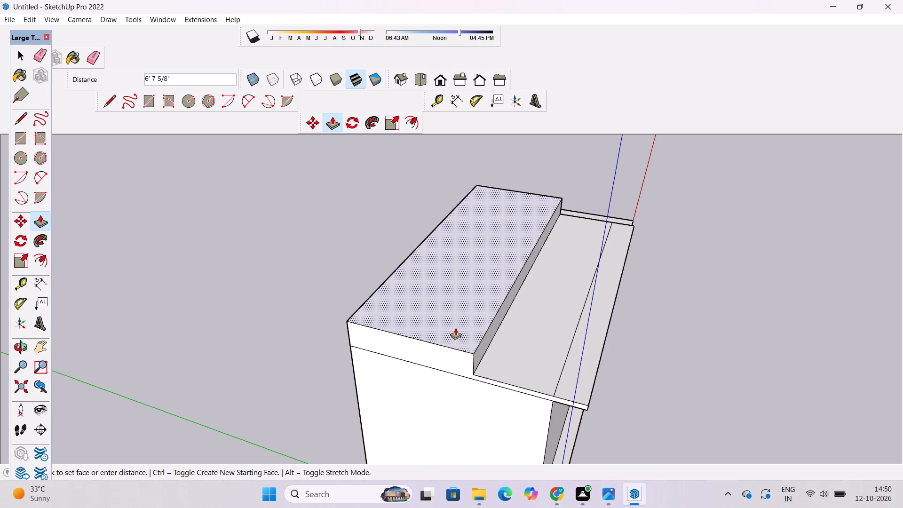
text(520)
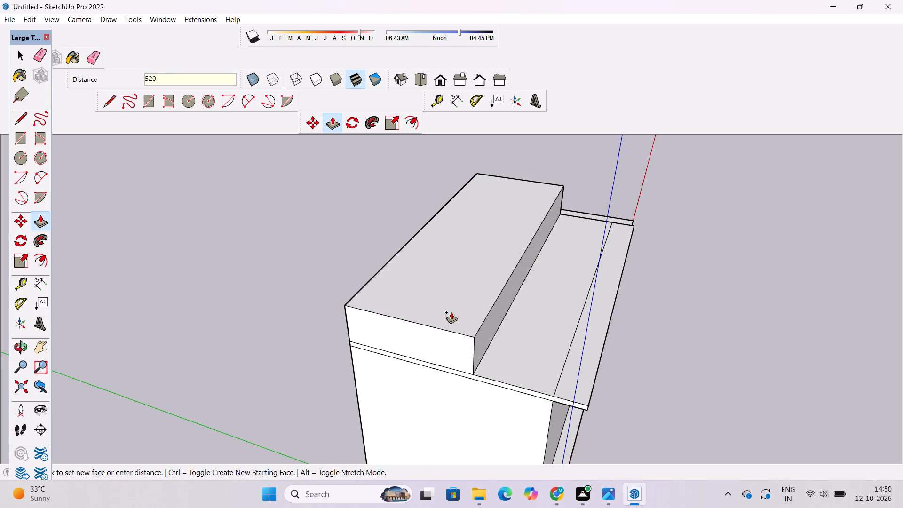
key(BackSpace)
key(BackSpace)
text(0')
key(Return)
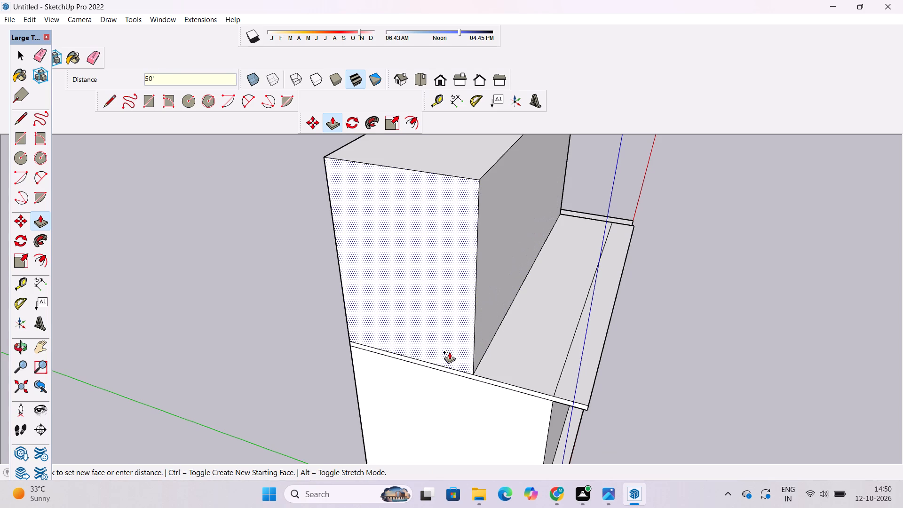
Examine the set-back upper block and the terrace slab in front of it from the front and the end.
key(o)
scroll(444, 360, down, 5)
drag(532, 388, 342, 396)
shift+drag(505, 321, 523, 352)
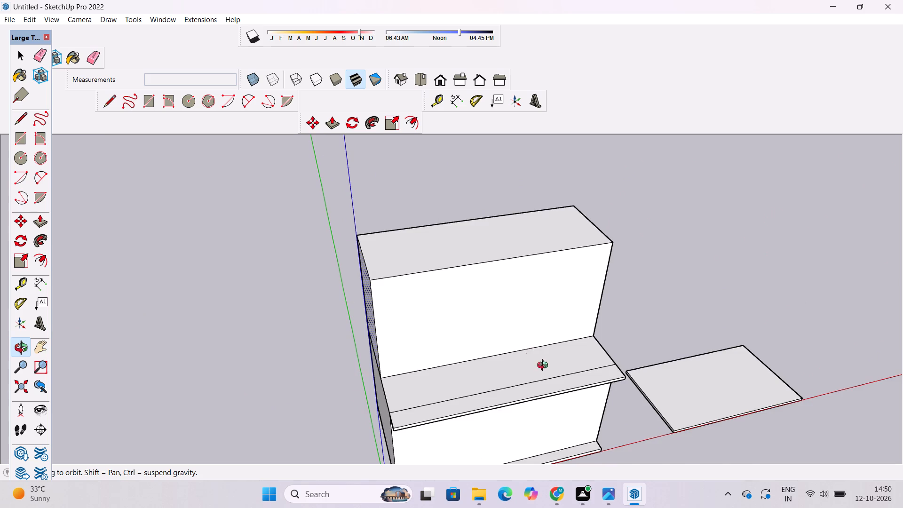
drag(544, 369, 506, 374)
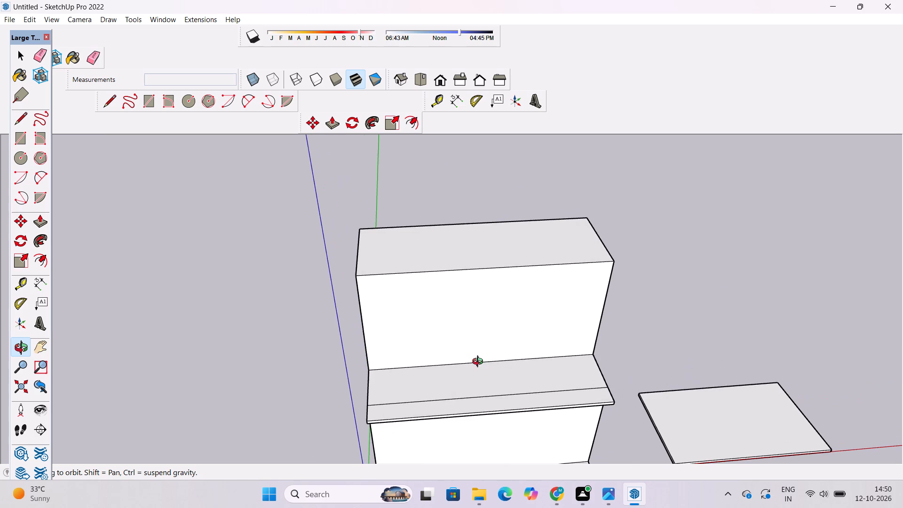
shift+drag(482, 370, 487, 379)
drag(472, 387, 586, 383)
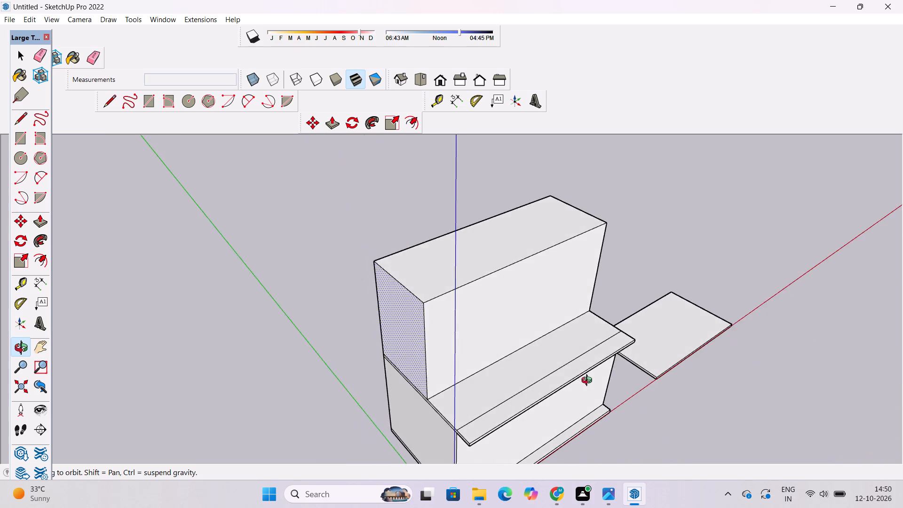
shift+drag(589, 381, 517, 372)
drag(621, 382, 556, 370)
scroll(565, 389, up, 1)
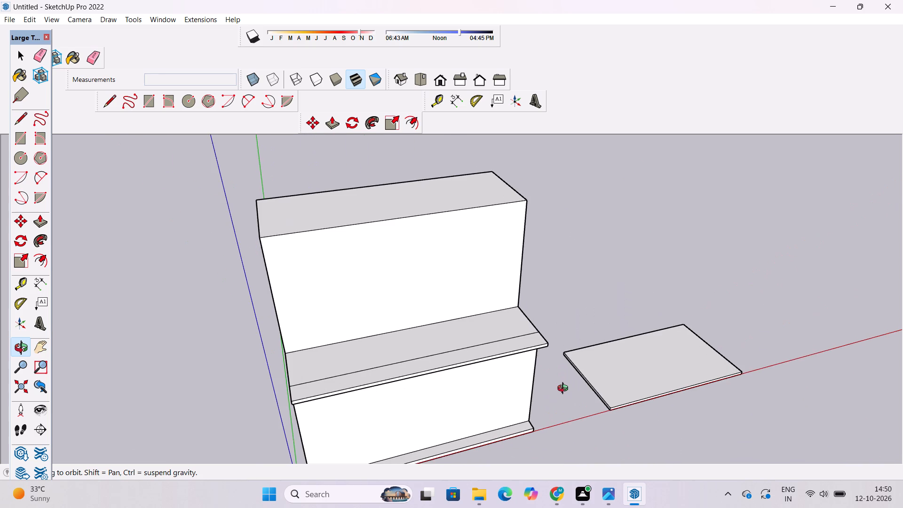
scroll(565, 389, up, 1)
shift+drag(589, 396, 583, 389)
drag(583, 391, 608, 386)
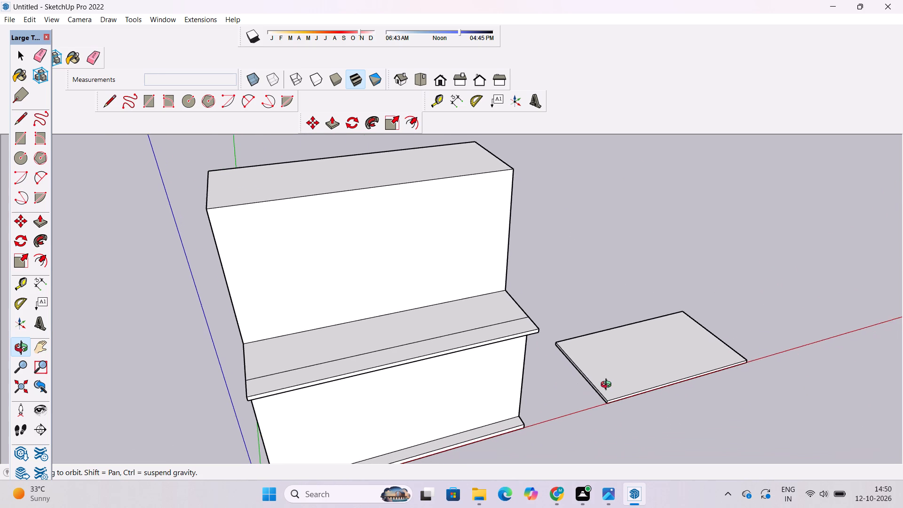
drag(608, 386, 615, 383)
Copy the loose slab lying beside the building onto the top of the upper block, matching its rear corner at the origin end.
key(space)
click(572, 361)
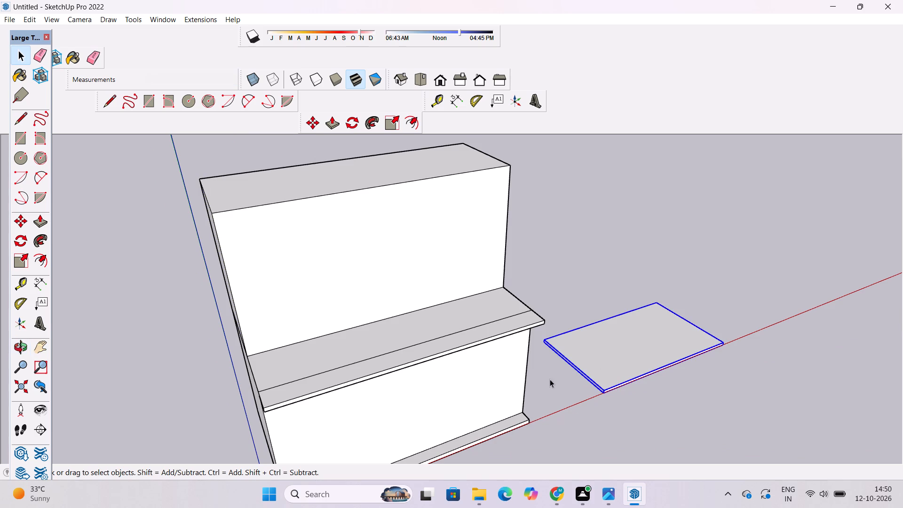
key(m)
scroll(542, 365, up, 1)
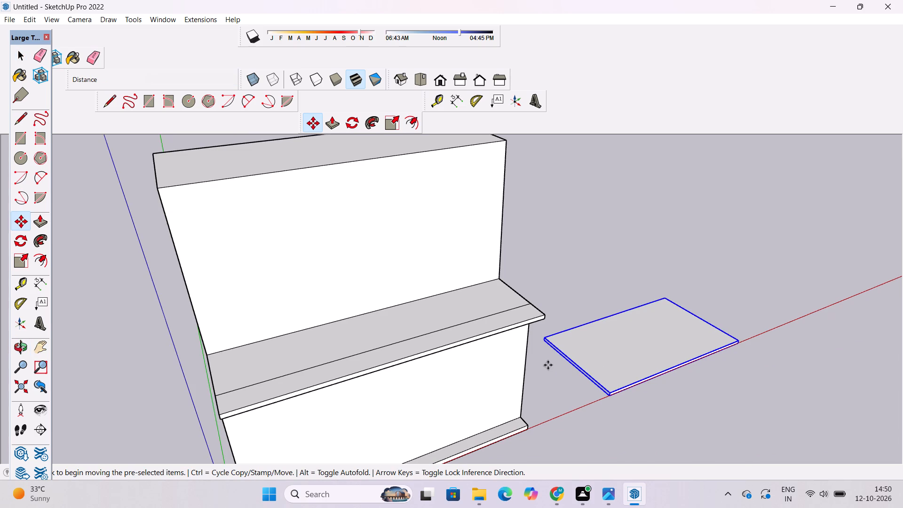
scroll(554, 357, up, 6)
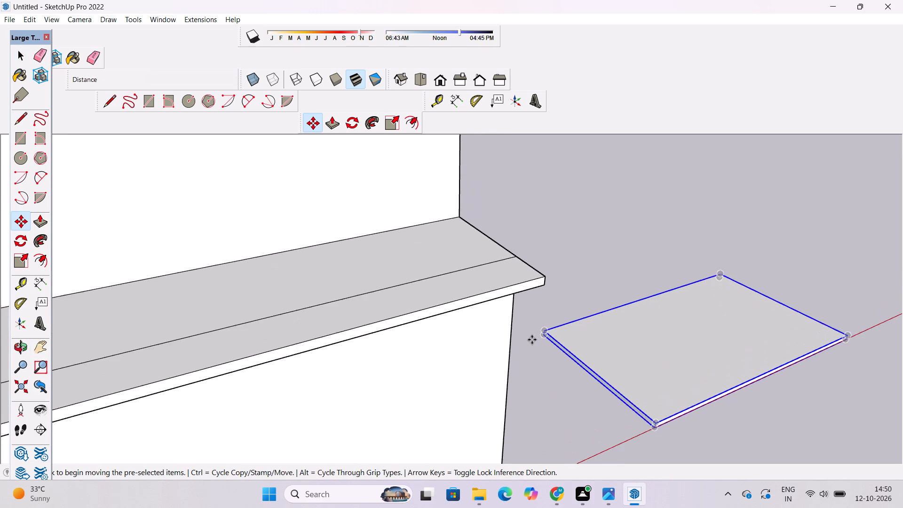
scroll(532, 340, up, 8)
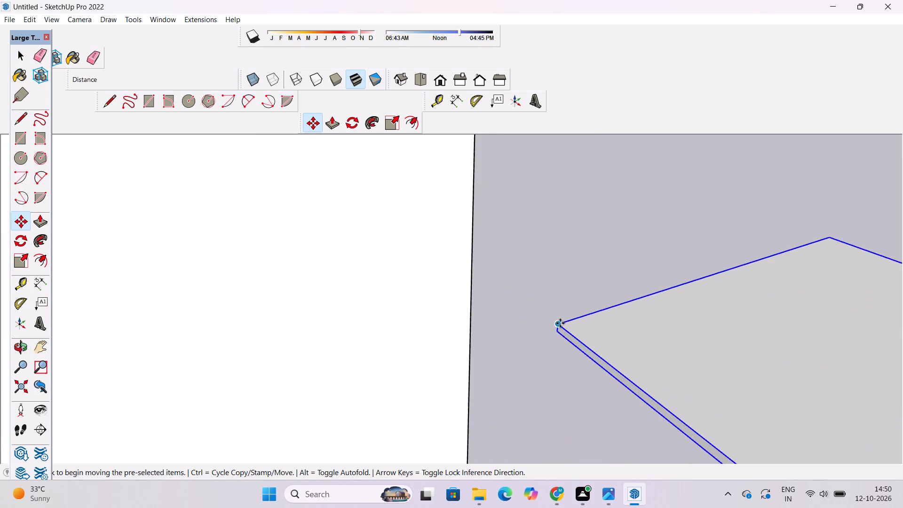
scroll(560, 323, up, 3)
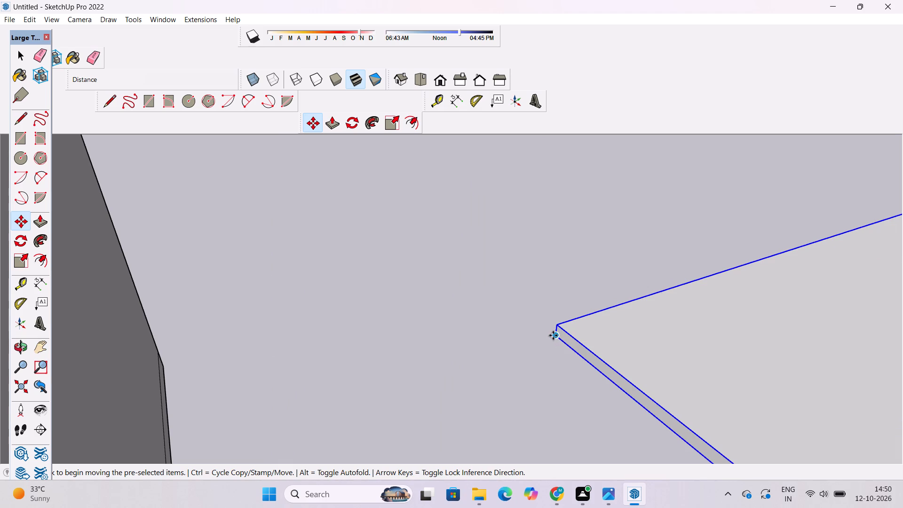
scroll(552, 335, up, 3)
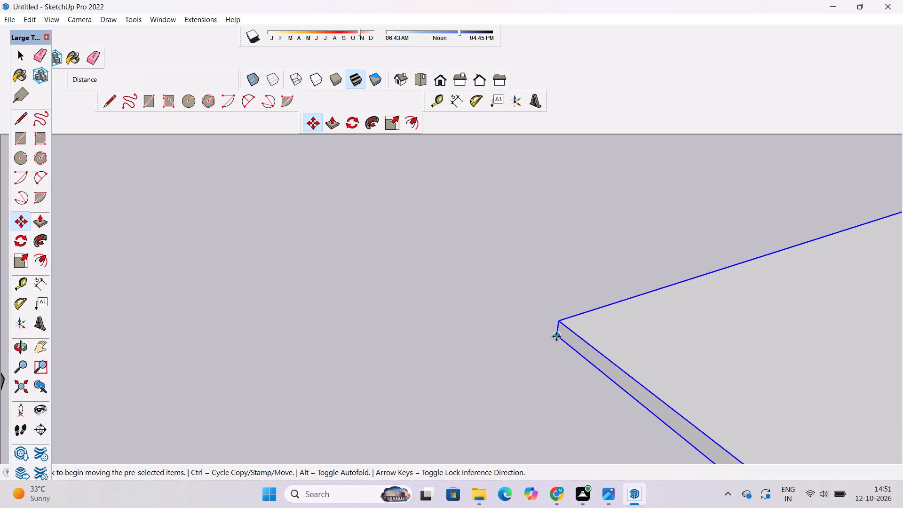
click(556, 336)
scroll(609, 352, down, 5)
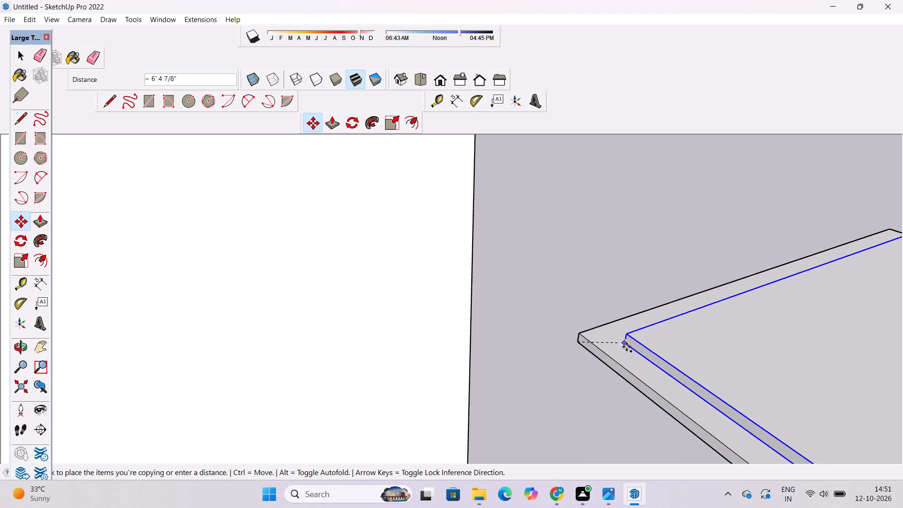
scroll(626, 347, down, 19)
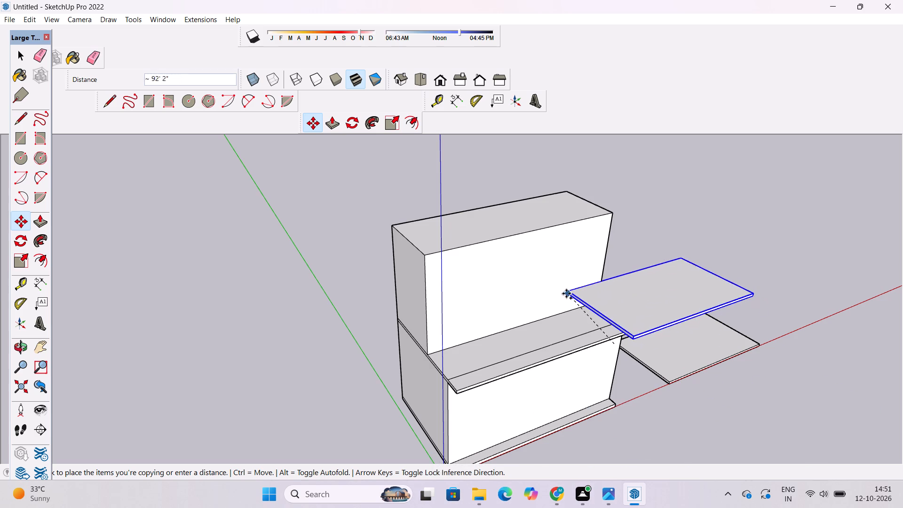
scroll(400, 220, up, 9)
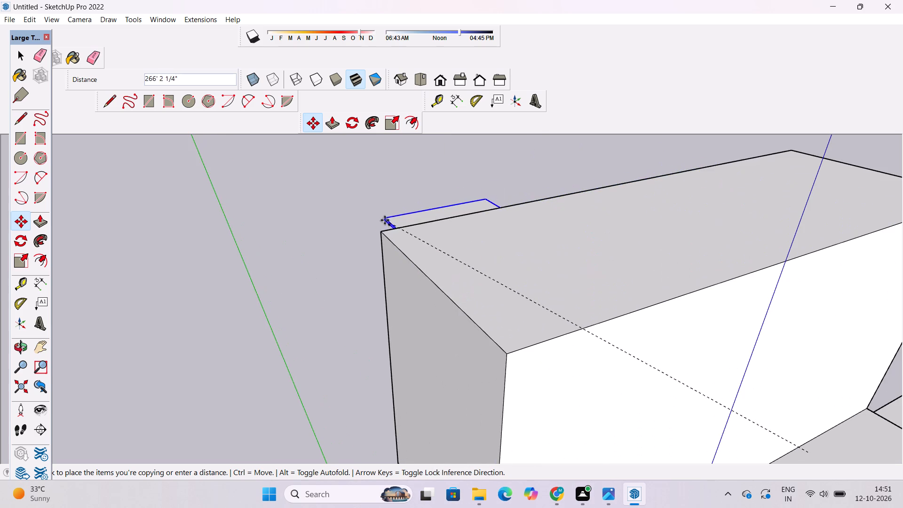
click(380, 235)
Explode the slab copy on top of the upper block.
key(space)
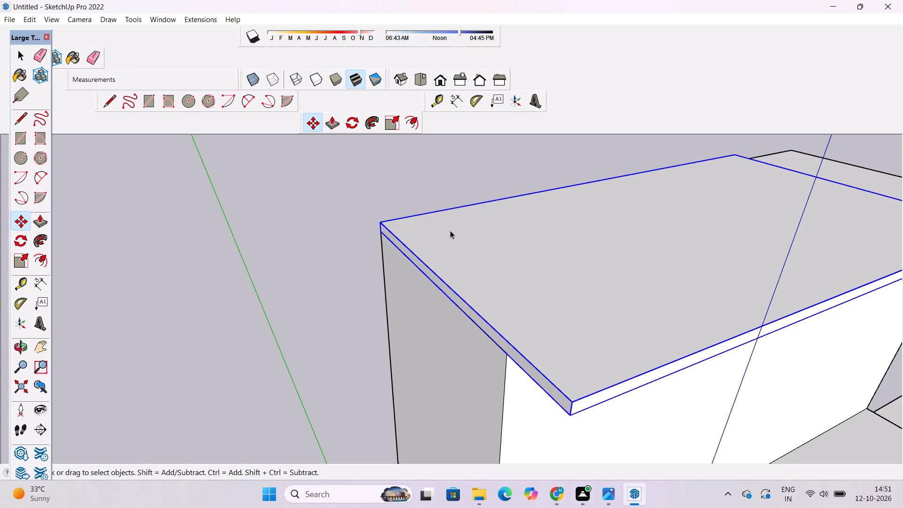
right_click(453, 235)
click(474, 309)
click(365, 276)
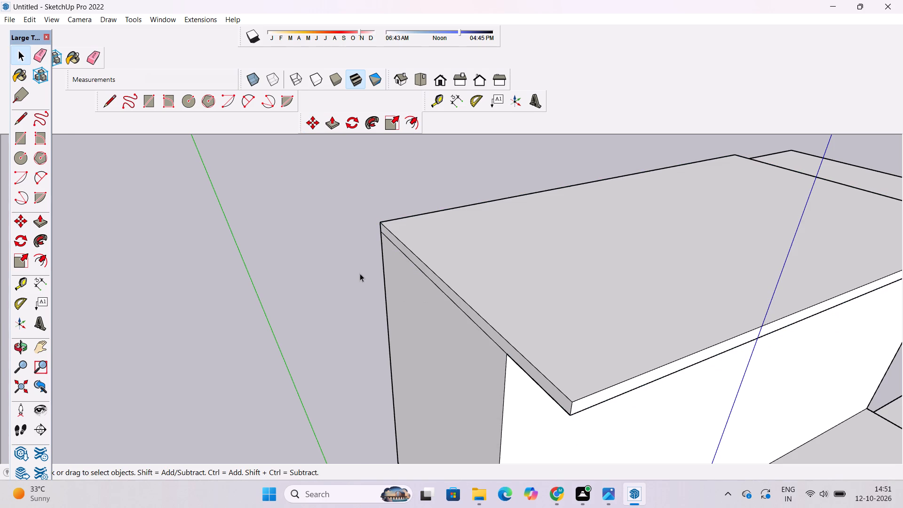
Push/Pull the top slab's short end face 20' so it reaches the upper block's far end wall.
key(o)
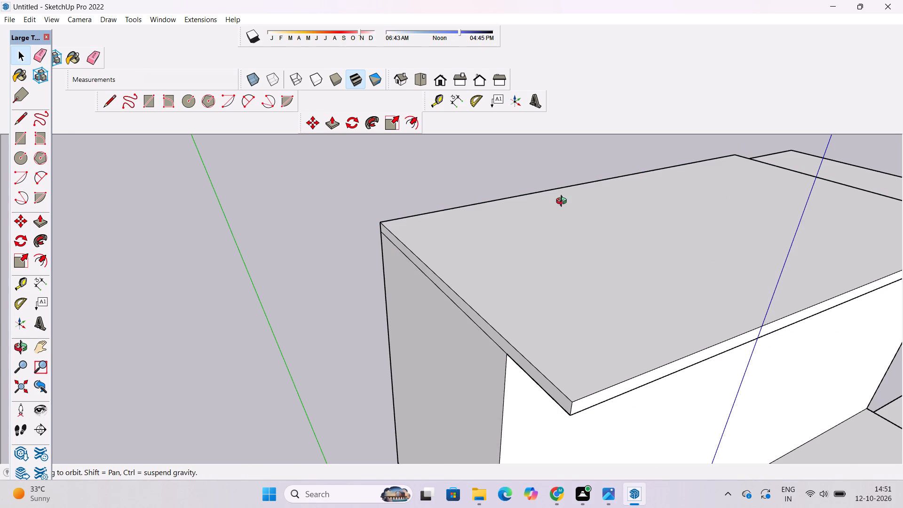
scroll(564, 204, down, 4)
shift+drag(785, 306, 568, 297)
drag(692, 287, 681, 288)
shift+drag(682, 287, 669, 276)
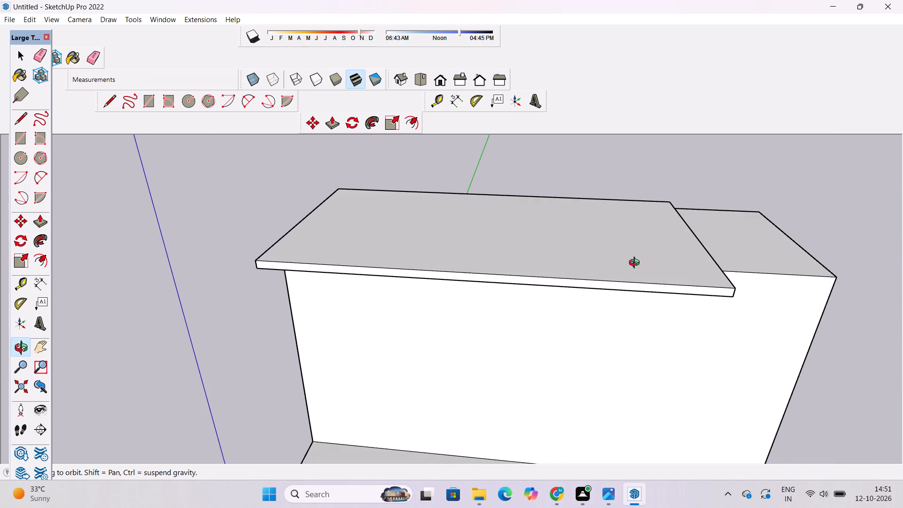
scroll(495, 219, down, 5)
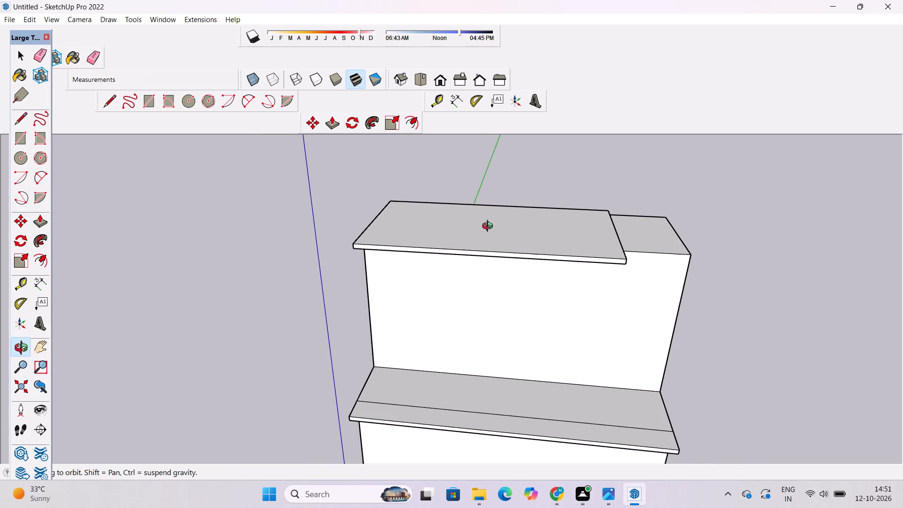
shift+click(533, 289)
drag(693, 310, 552, 302)
shift+drag(642, 306, 553, 300)
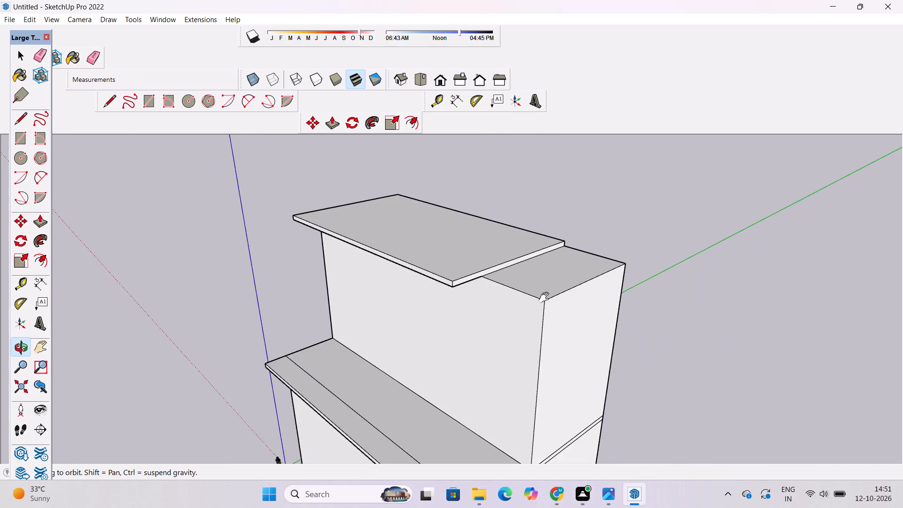
shift+scroll(546, 298, up, 4)
shift+drag(546, 302, 510, 255)
drag(507, 258, 481, 258)
key(space)
scroll(451, 214, up, 6)
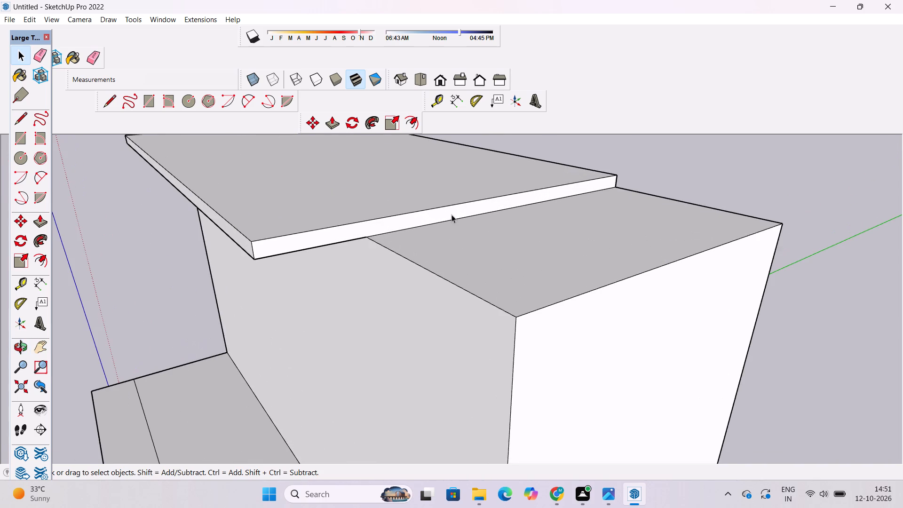
key(p)
scroll(451, 213, down, 2)
scroll(451, 213, up, 2)
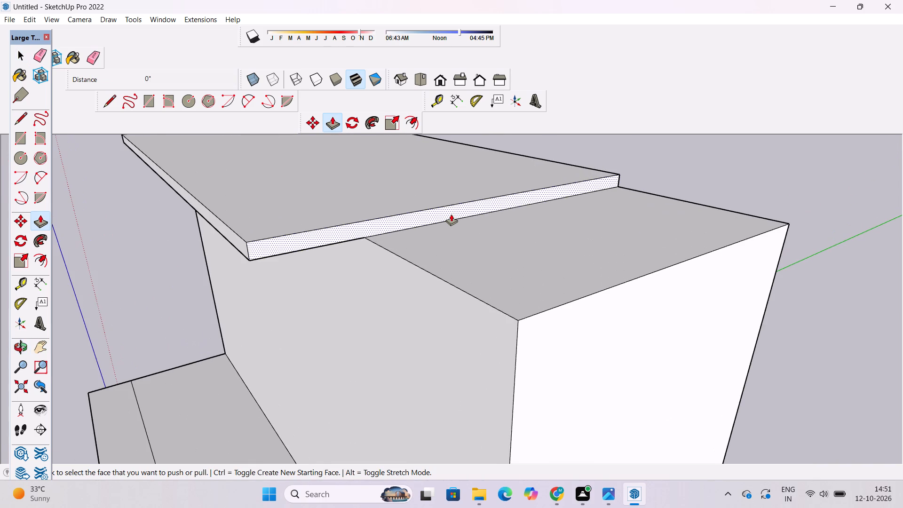
click(451, 214)
scroll(462, 223, down, 6)
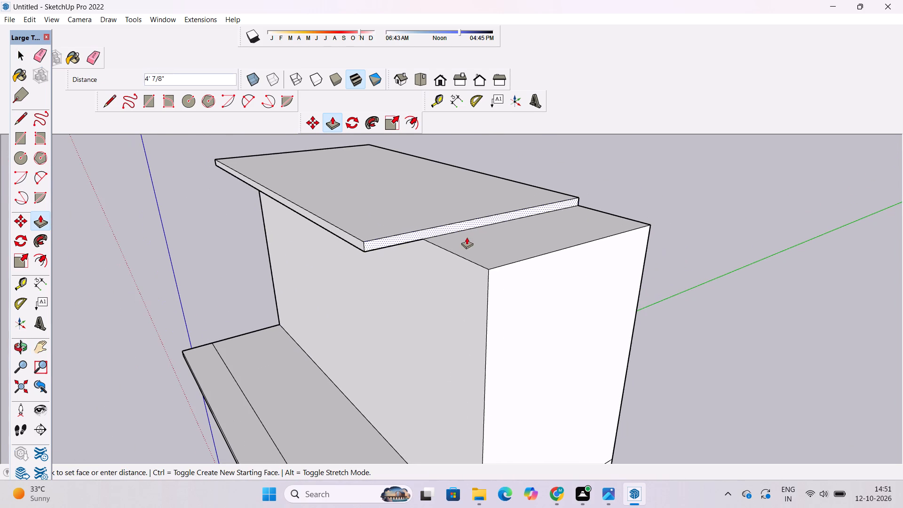
scroll(489, 293, up, 3)
click(489, 293)
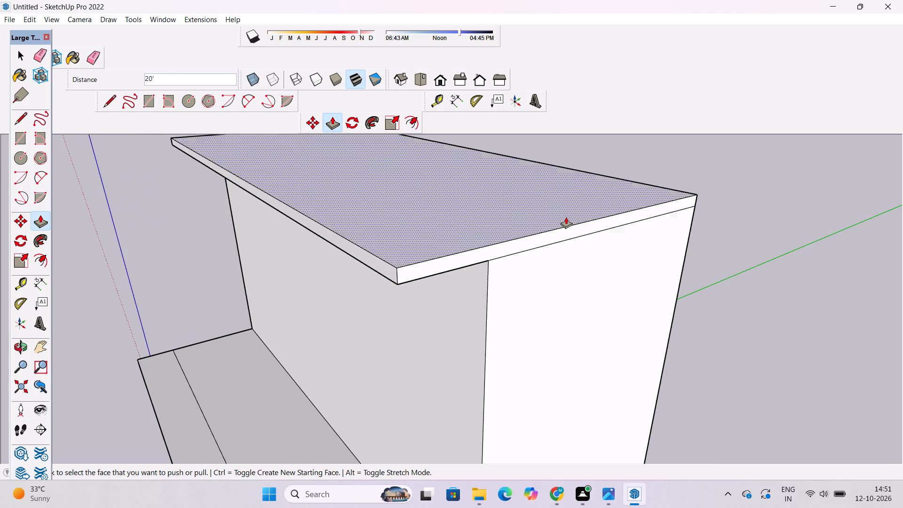
Push/Pull the top slab's front face out 18', in line with the front edge of the terrace slab below.
scroll(566, 217, down, 14)
scroll(513, 241, up, 9)
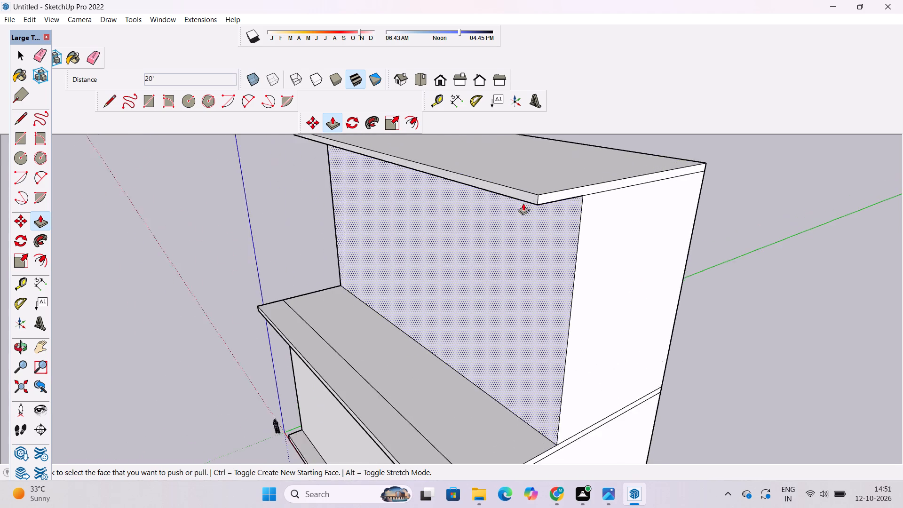
click(531, 193)
scroll(527, 195, down, 11)
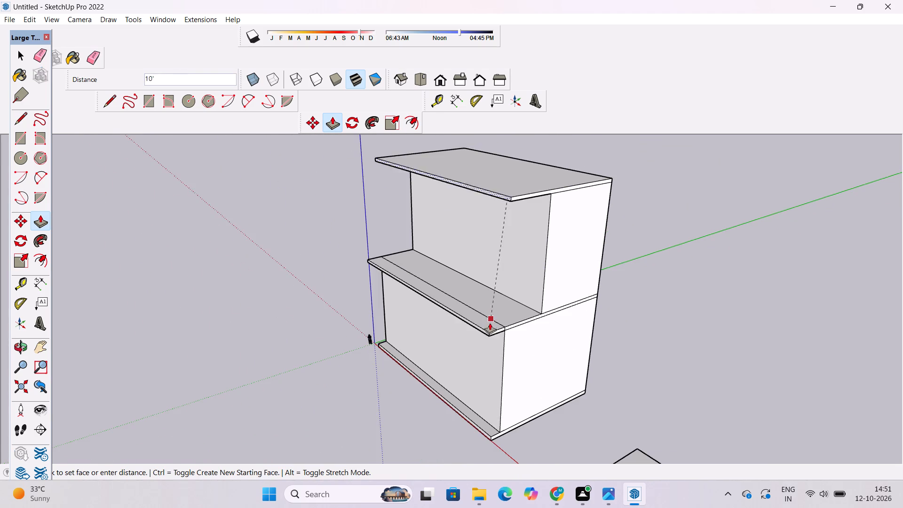
scroll(490, 324, up, 10)
click(488, 348)
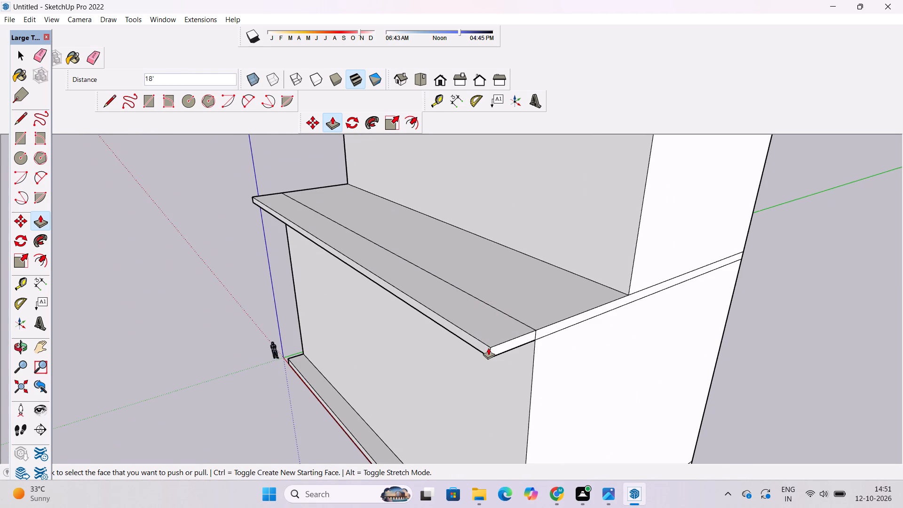
Examine the building and its overhanging top slab from the front, from above and from the end.
key(space)
key(o)
scroll(484, 344, down, 6)
drag(479, 334, 483, 360)
drag(461, 368, 489, 355)
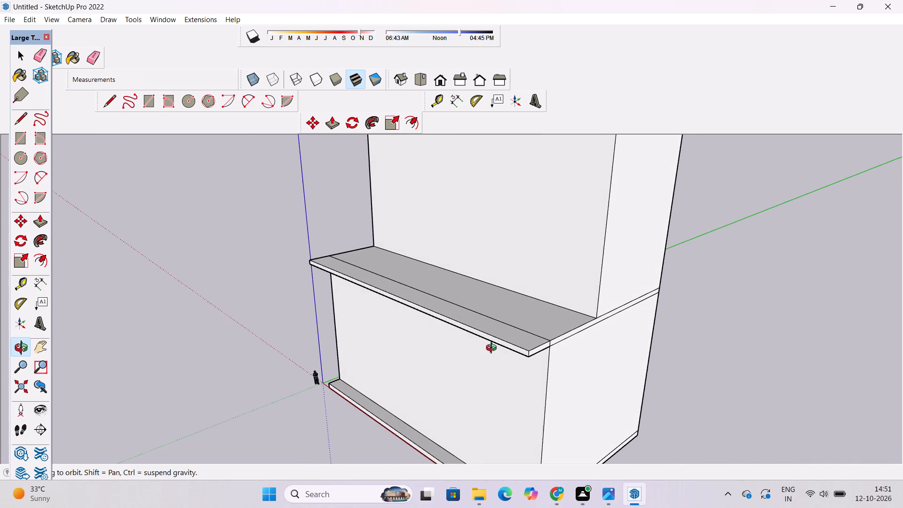
scroll(491, 347, down, 4)
drag(357, 375, 495, 347)
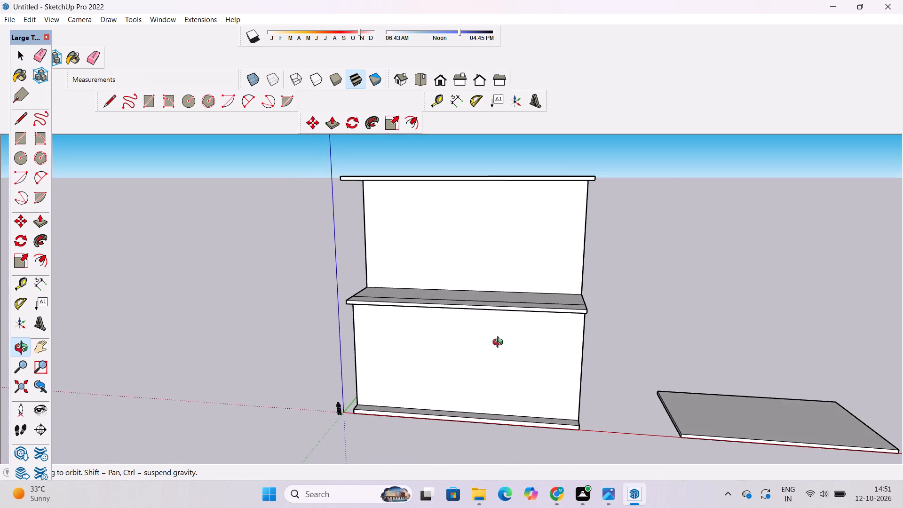
scroll(500, 343, down, 3)
shift+drag(461, 295, 469, 330)
drag(468, 336, 631, 418)
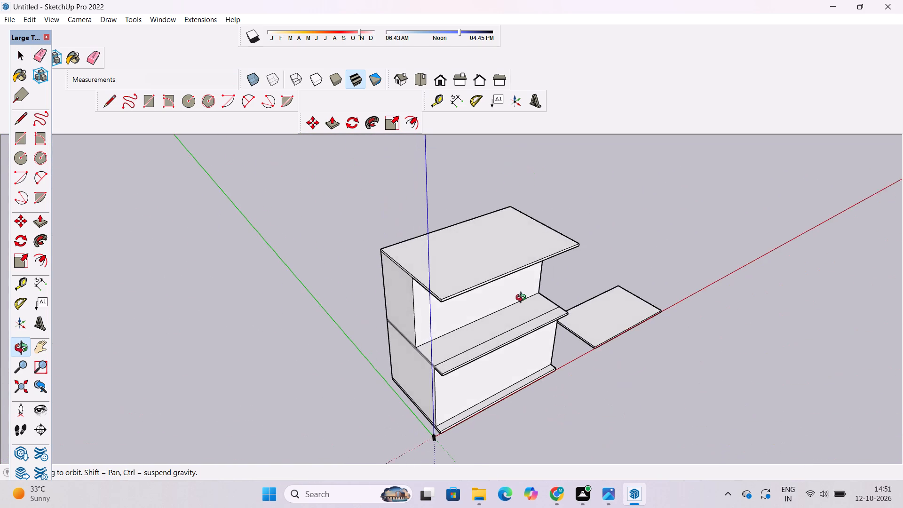
scroll(521, 297, up, 4)
shift+drag(512, 296, 508, 320)
drag(427, 356, 455, 379)
shift+click(422, 374)
drag(411, 374, 411, 335)
shift+drag(411, 335, 410, 328)
shift+click(410, 327)
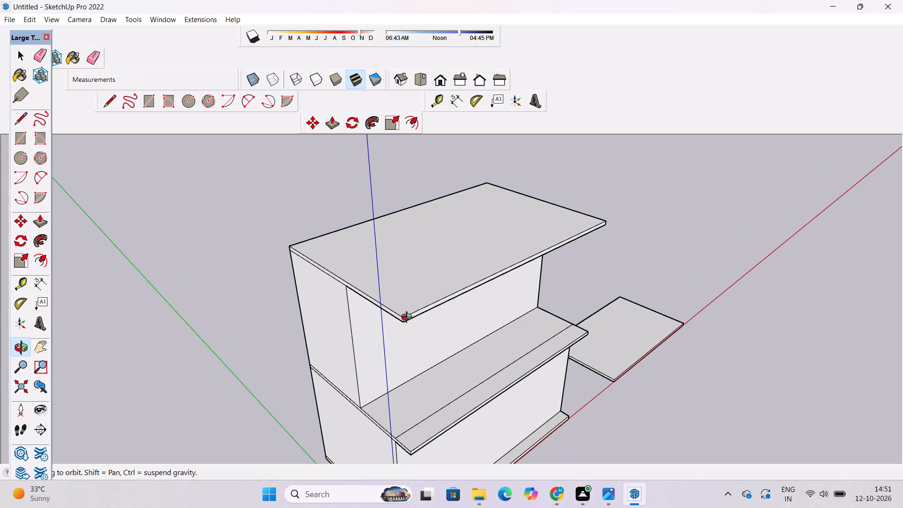
scroll(422, 301, down, 2)
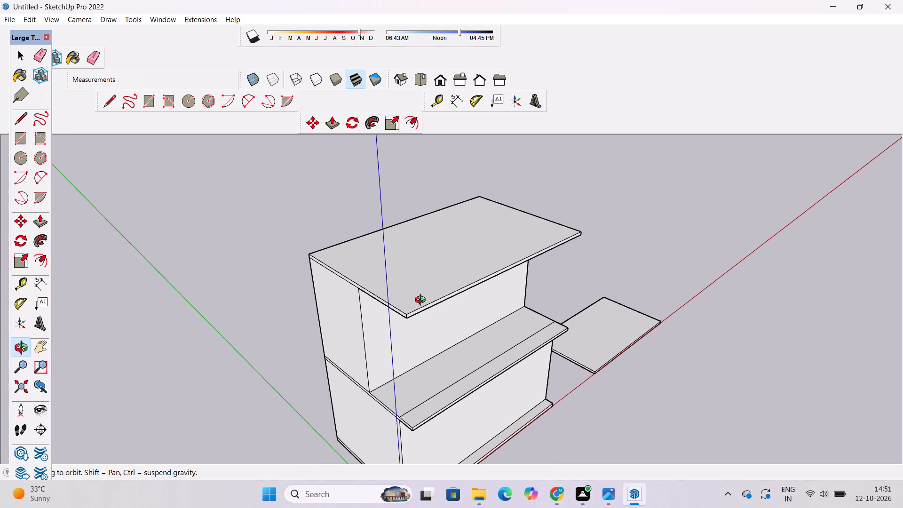
shift+drag(420, 308, 430, 330)
drag(417, 335, 471, 326)
shift+drag(467, 326, 456, 346)
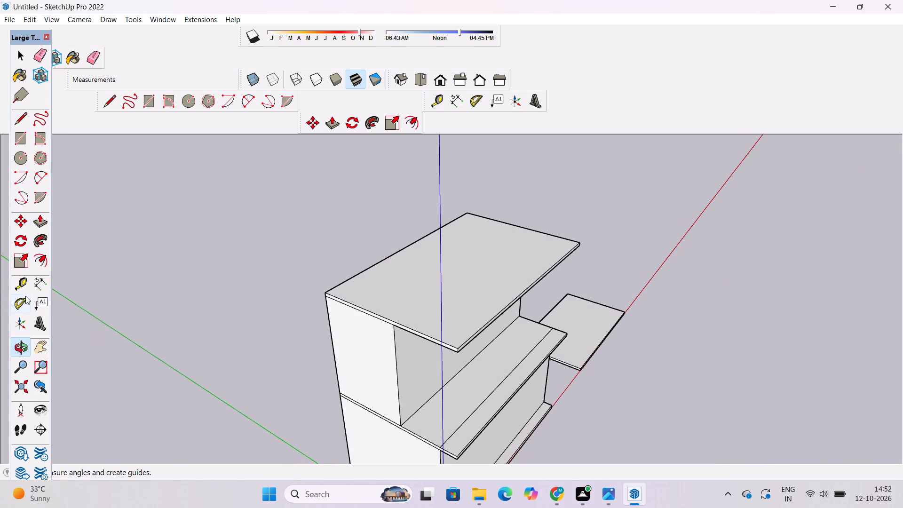
click(19, 283)
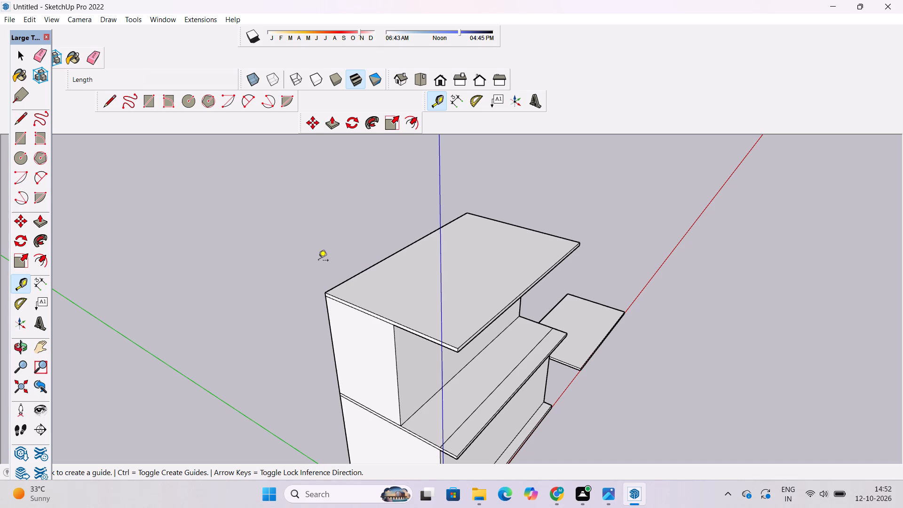
key(space)
key(o)
shift+drag(373, 343, 361, 306)
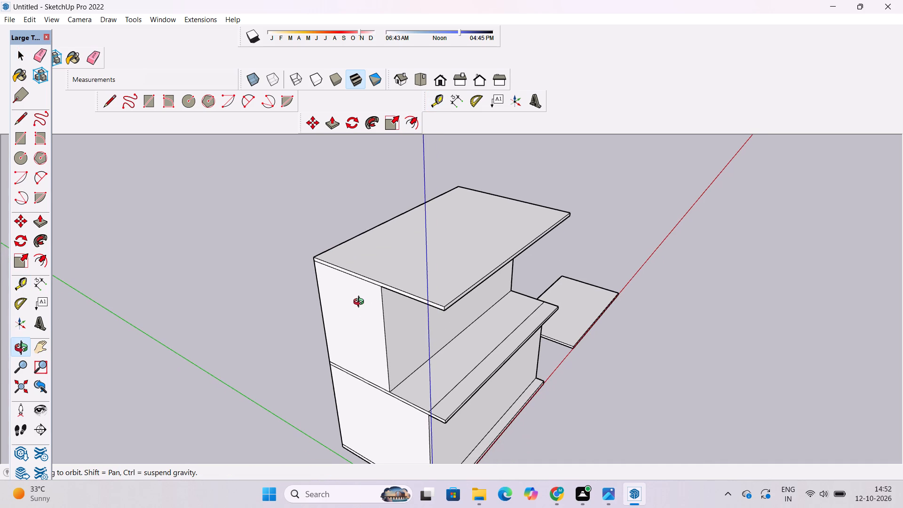
shift+drag(365, 319, 362, 299)
scroll(369, 303, up, 3)
shift+drag(380, 305, 349, 319)
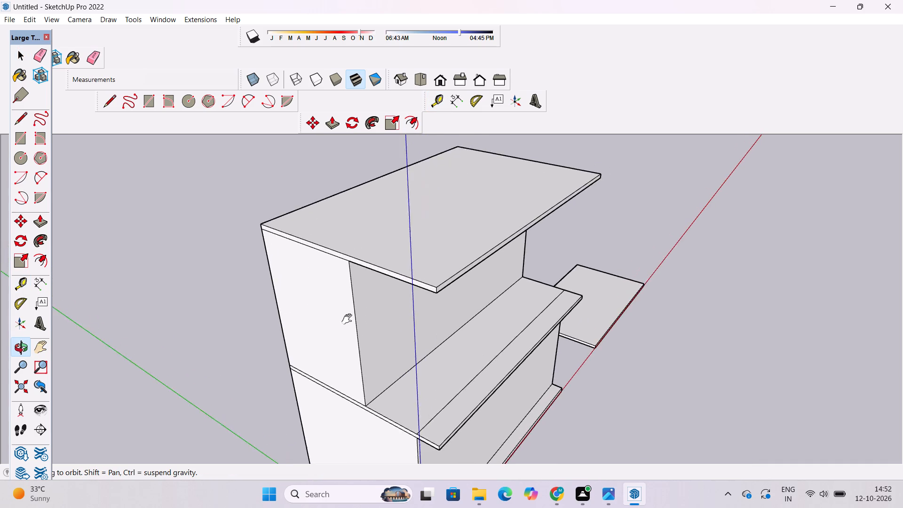
shift+drag(349, 319, 349, 321)
drag(362, 325, 373, 305)
shift+drag(381, 308, 377, 307)
shift+drag(422, 300, 419, 315)
drag(419, 315, 410, 349)
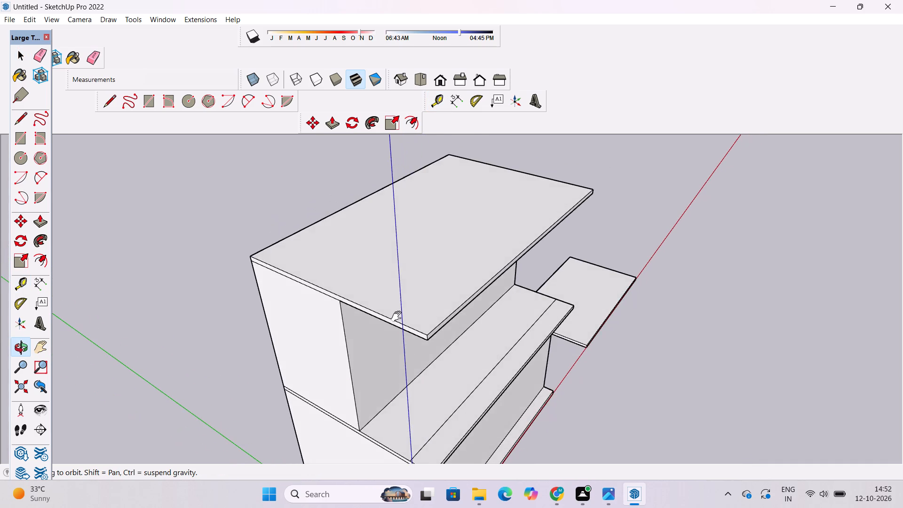
shift+drag(398, 317, 430, 335)
shift+drag(425, 330, 429, 336)
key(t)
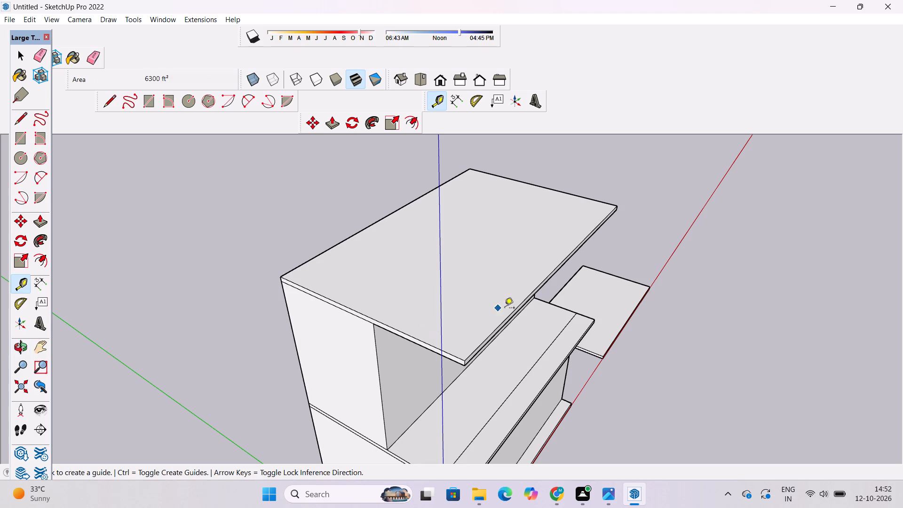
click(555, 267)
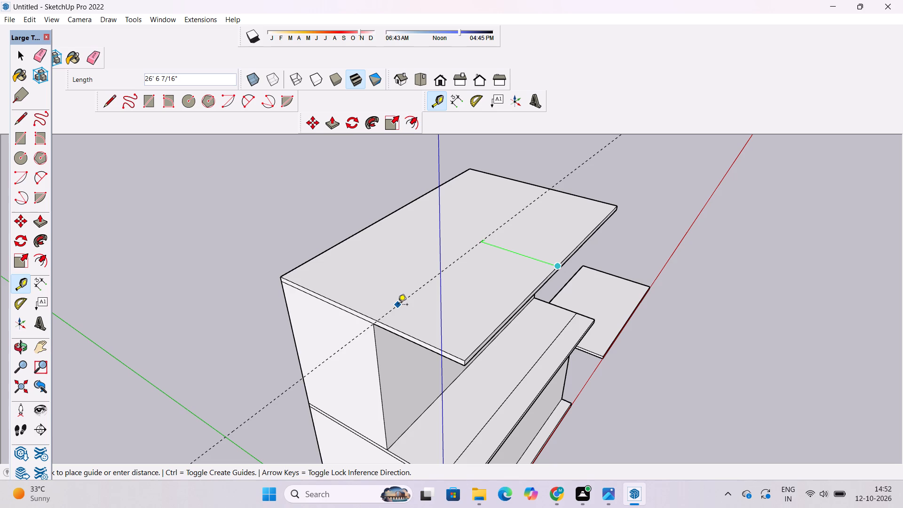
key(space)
Draw a short line across the top slab's end face, upward from the upper block's front corner to the slab's top edge.
text(l)
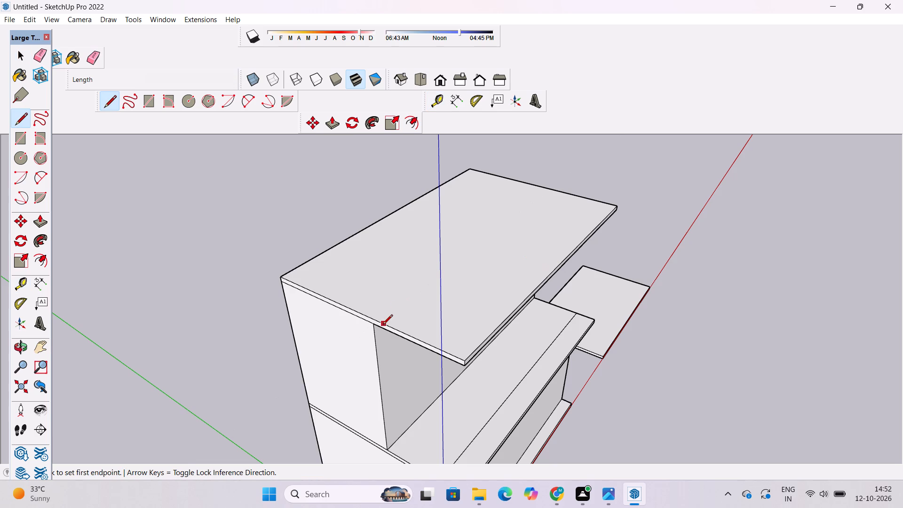
scroll(318, 315, up, 5)
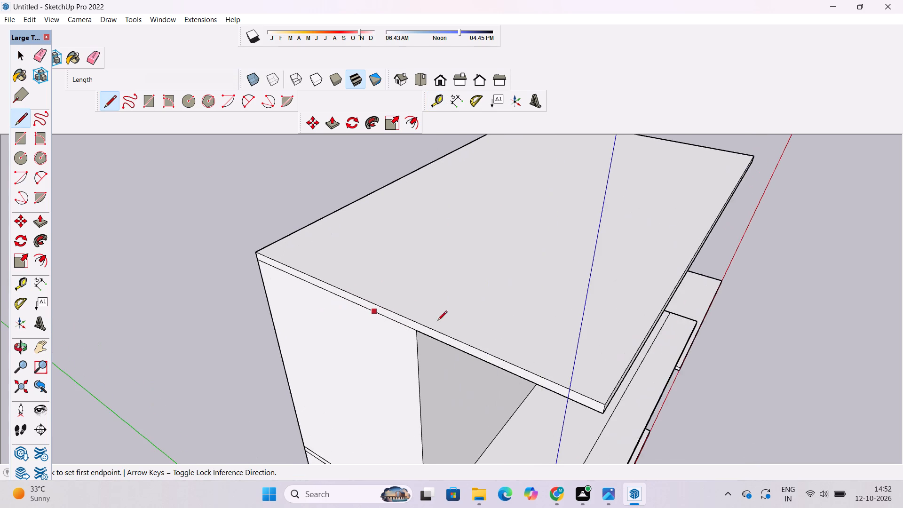
scroll(443, 343, up, 12)
click(385, 318)
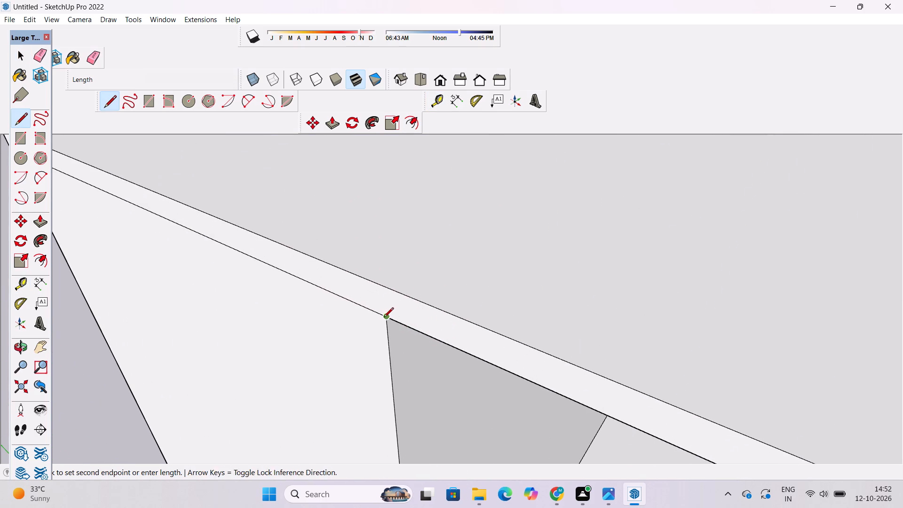
click(381, 286)
key(space)
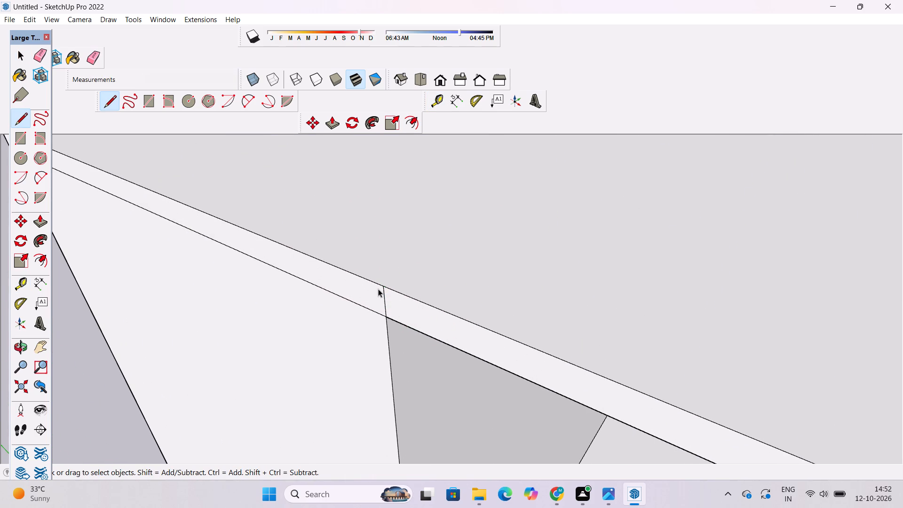
Place a guide on the top slab parallel to its front edge and 28' in, through the short line's upper endpoint.
text(t)
scroll(310, 268, down, 14)
scroll(488, 281, up, 4)
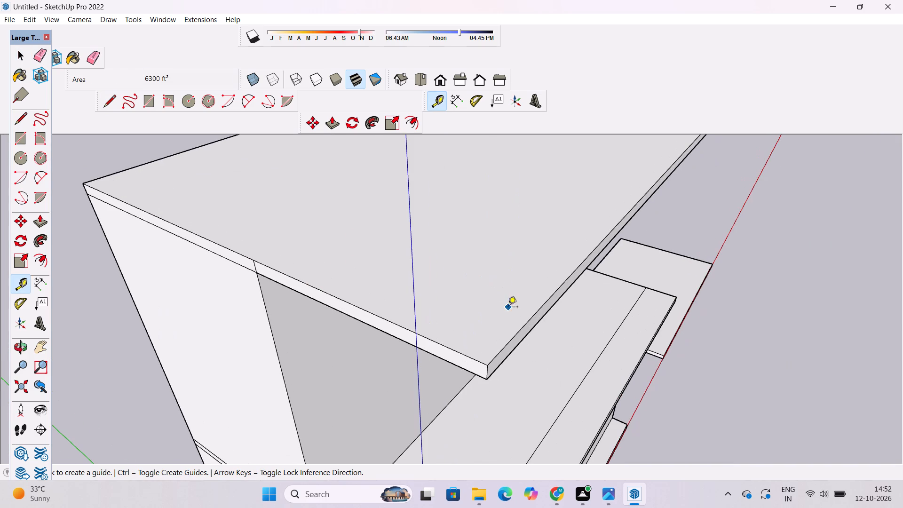
click(521, 327)
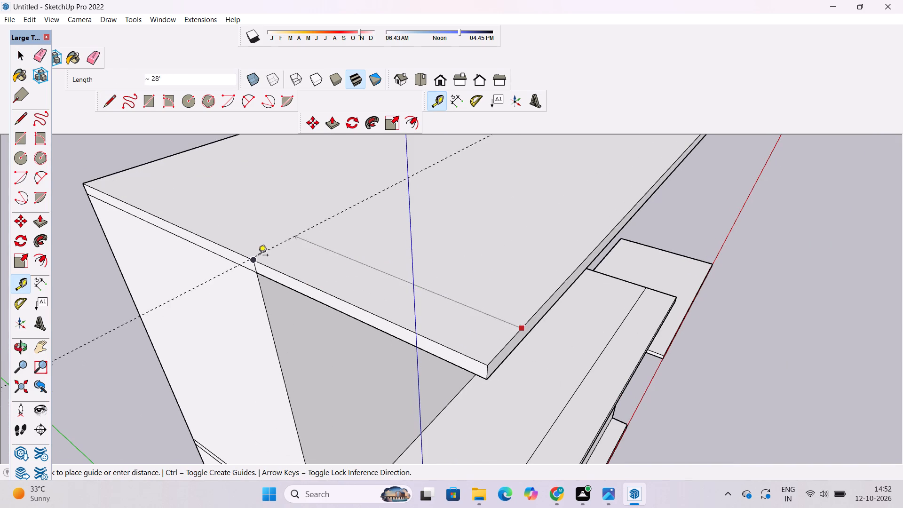
click(252, 256)
scroll(131, 325, down, 5)
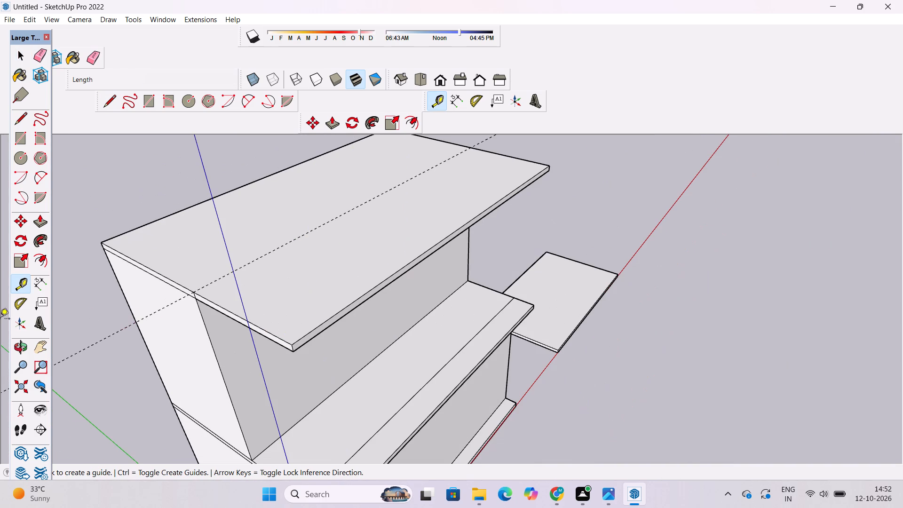
Draw a 100' line along the guide across the top slab, from one end edge to the other.
click(108, 106)
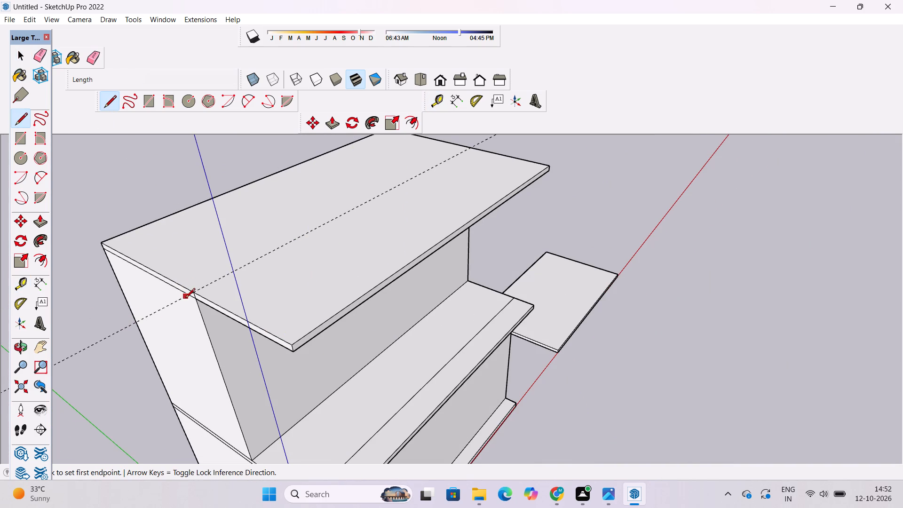
scroll(214, 282, up, 3)
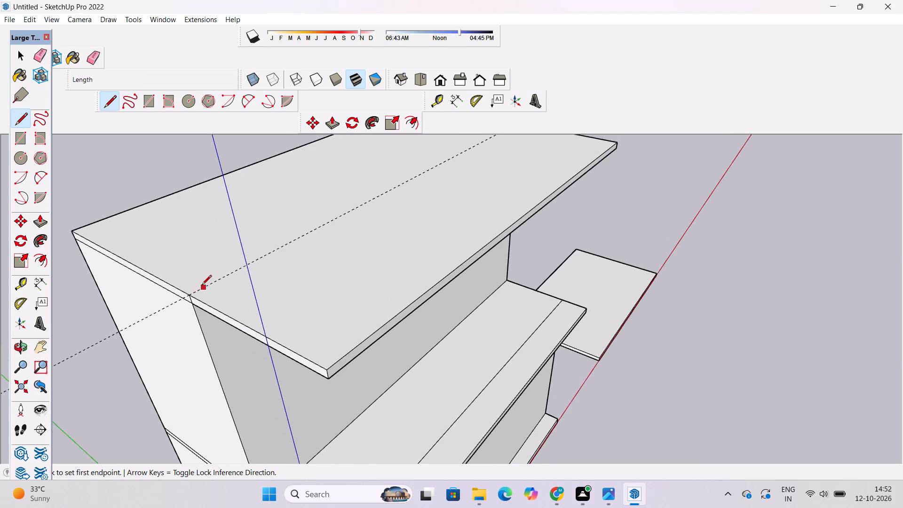
scroll(202, 286, up, 1)
click(189, 297)
scroll(155, 312, down, 8)
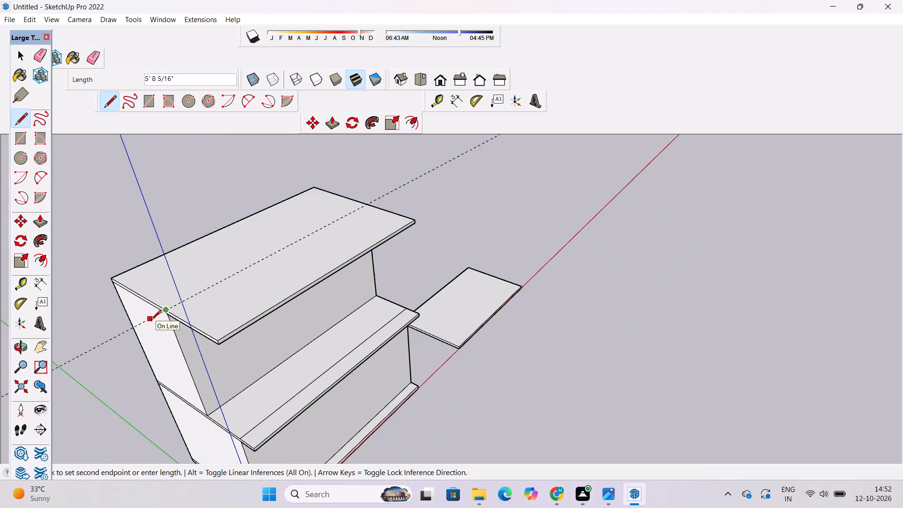
scroll(151, 321, down, 6)
scroll(293, 239, up, 8)
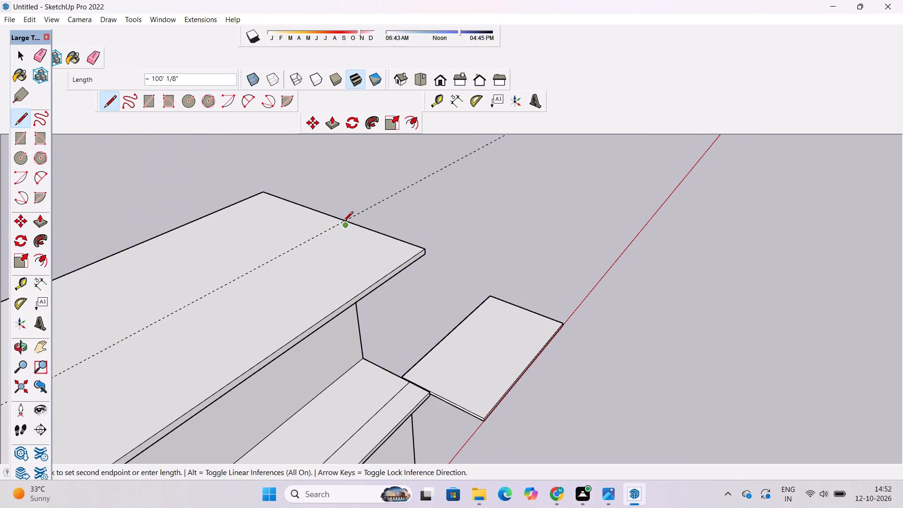
scroll(345, 219, up, 5)
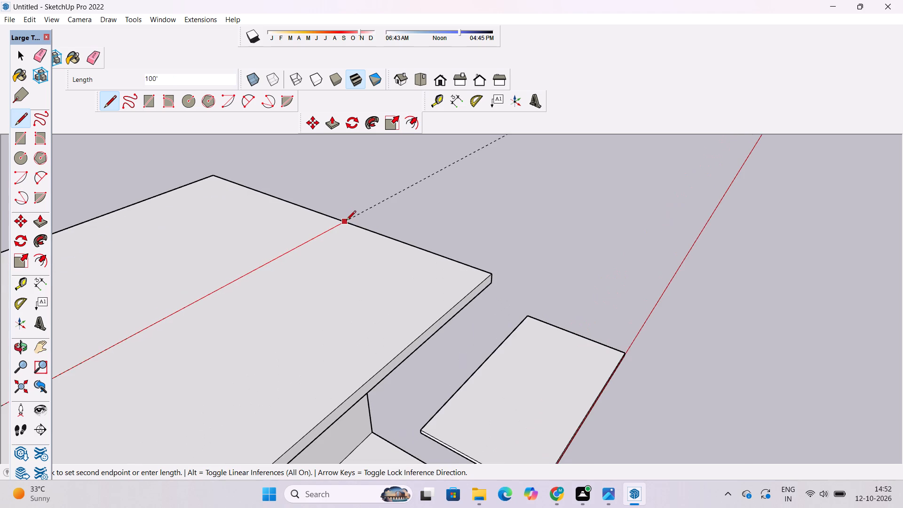
scroll(347, 216, up, 8)
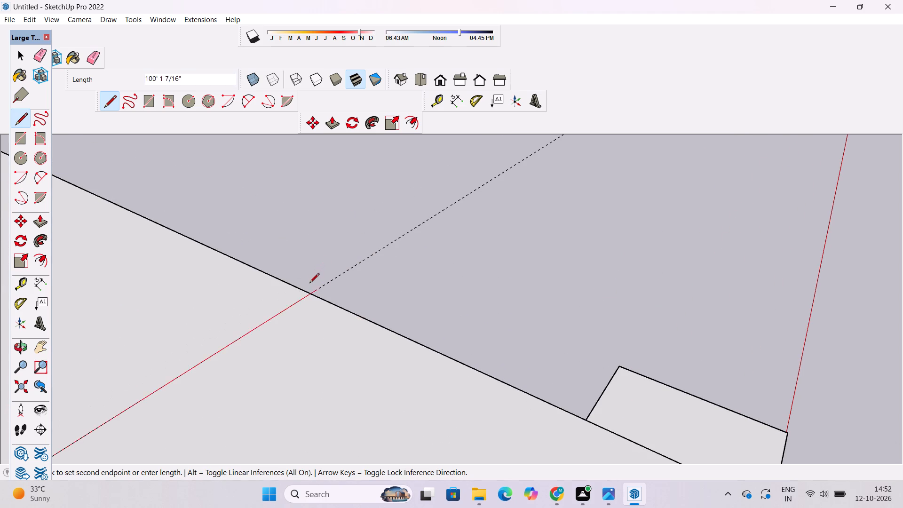
click(311, 294)
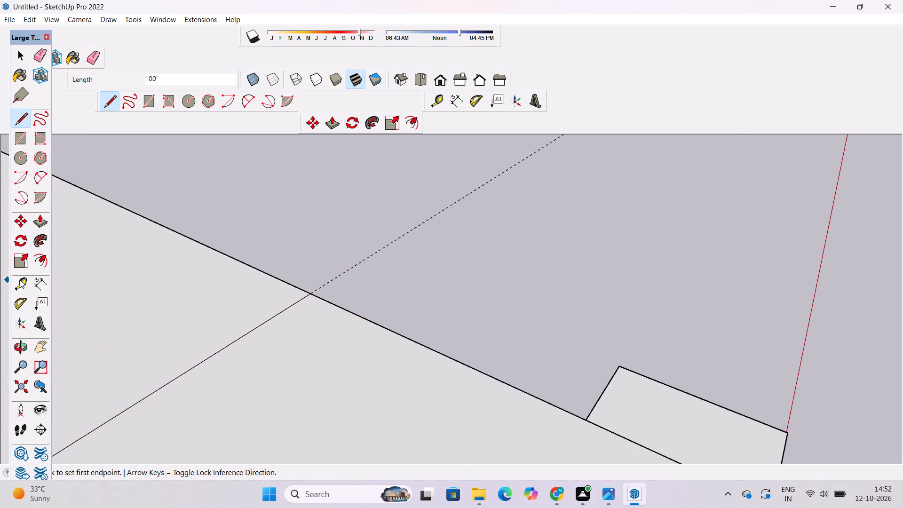
Erase the guide running across the top slab.
click(95, 58)
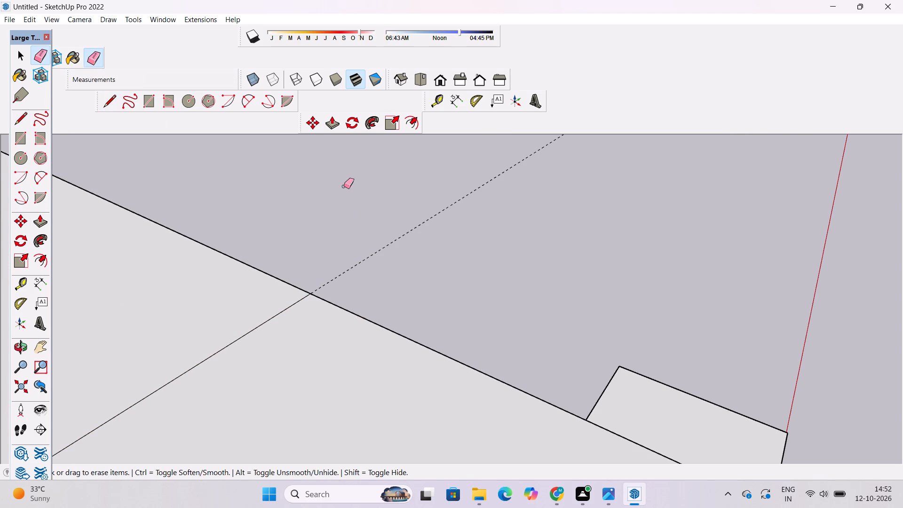
drag(374, 160, 412, 241)
key(space)
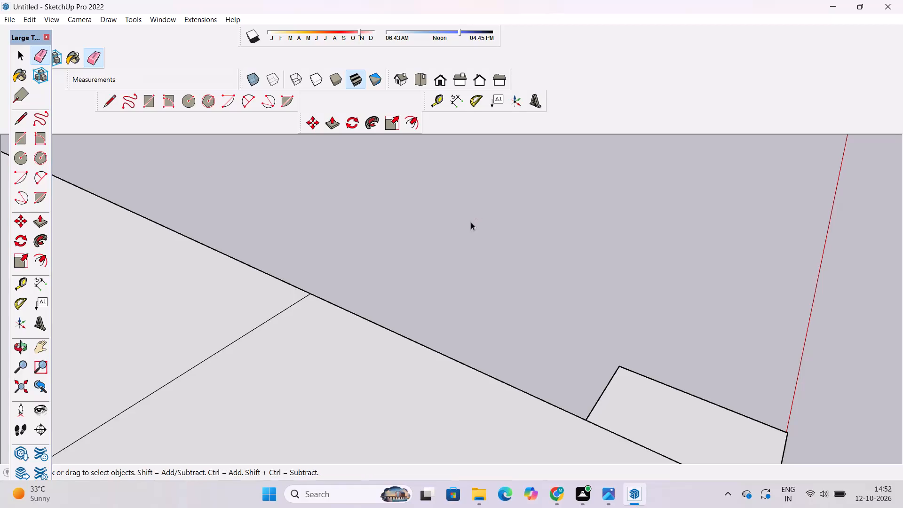
Examine the building and the divided top slab from above, from the front and from the end.
text(o)
scroll(472, 225, down, 11)
shift+drag(433, 246, 529, 194)
scroll(527, 198, down, 6)
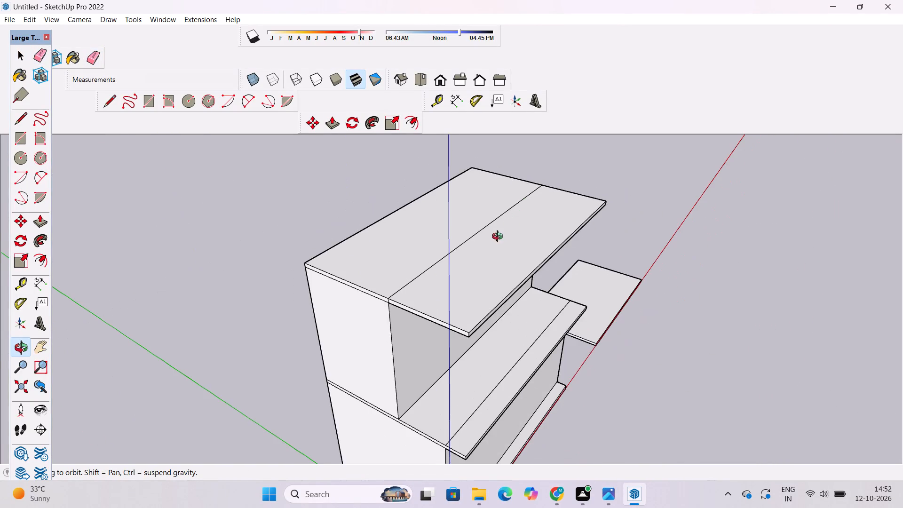
shift+drag(498, 238, 495, 218)
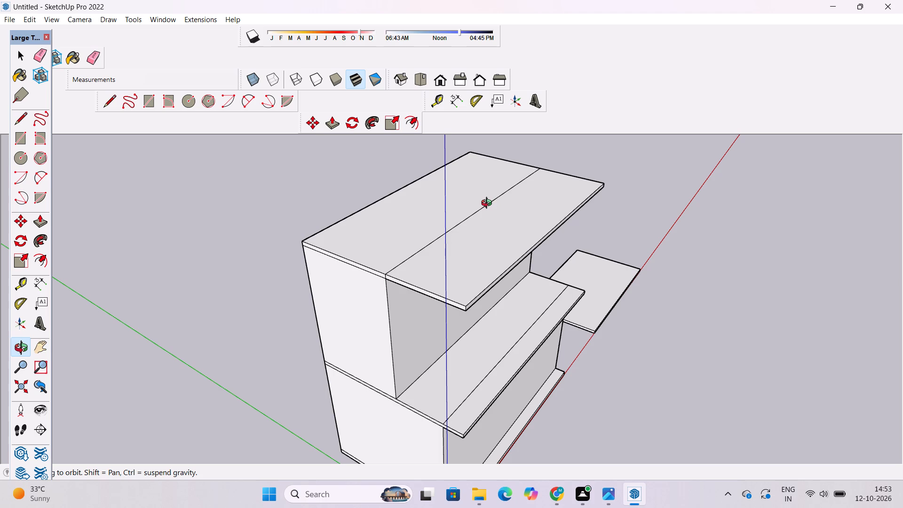
shift+drag(462, 252, 445, 282)
drag(410, 323, 405, 340)
scroll(405, 324, down, 6)
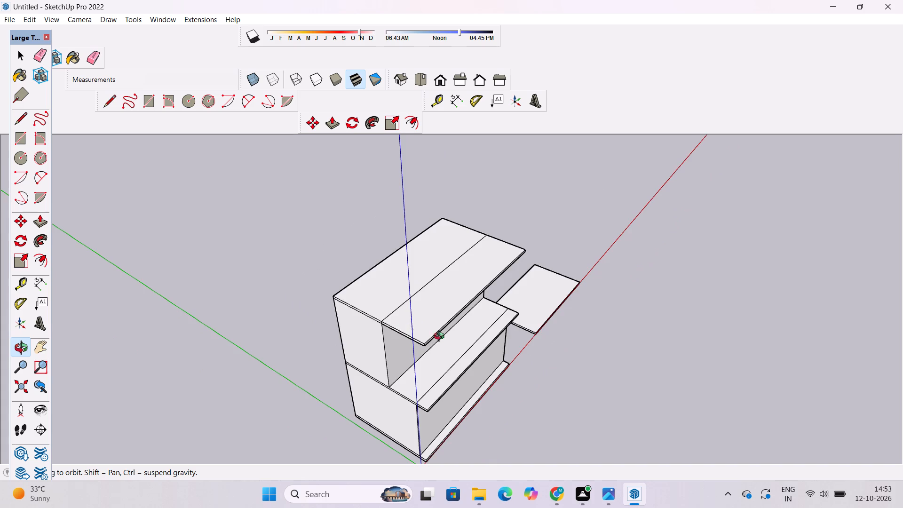
drag(441, 339, 396, 259)
drag(421, 305, 389, 284)
scroll(381, 274, down, 5)
shift+drag(390, 270, 404, 297)
drag(407, 305, 501, 376)
scroll(422, 307, up, 8)
shift+drag(421, 303, 446, 359)
scroll(407, 335, up, 6)
shift+drag(415, 343, 434, 296)
drag(434, 295, 431, 271)
Push/Pull the rear part of the divided top slab up 50' to form another set-back level.
key(p)
scroll(426, 297, down, 4)
click(421, 307)
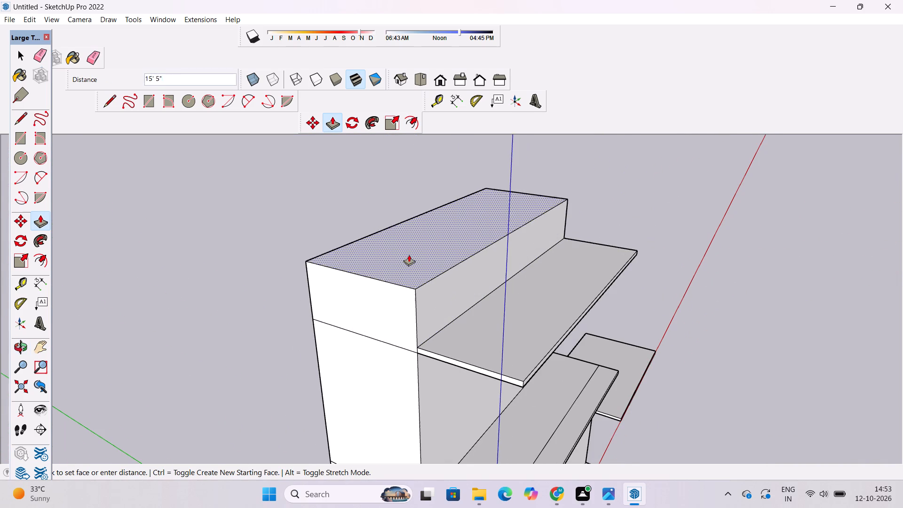
text(50')
key(Return)
Copy the loose slab beside the building onto the new 50' level, matching its bottom corner to the level's rear top corner.
scroll(369, 310, down, 6)
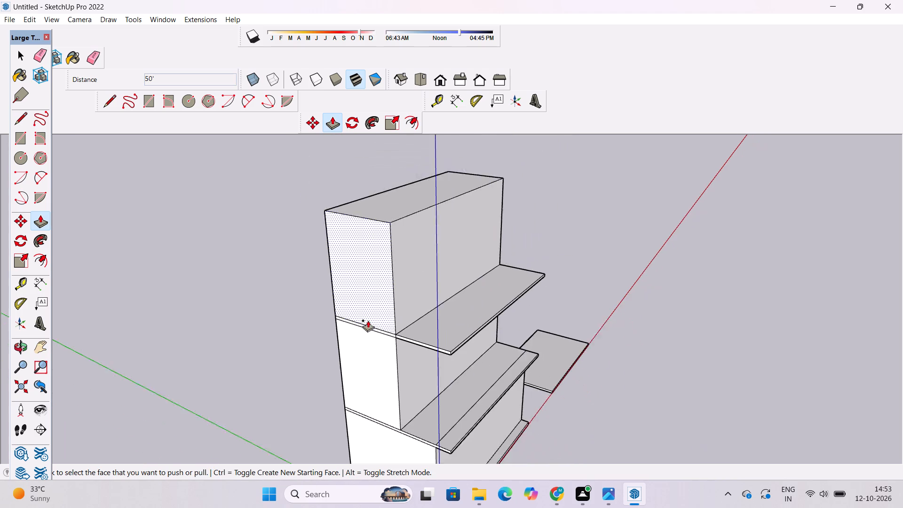
scroll(368, 320, down, 2)
key(o)
scroll(418, 269, up, 3)
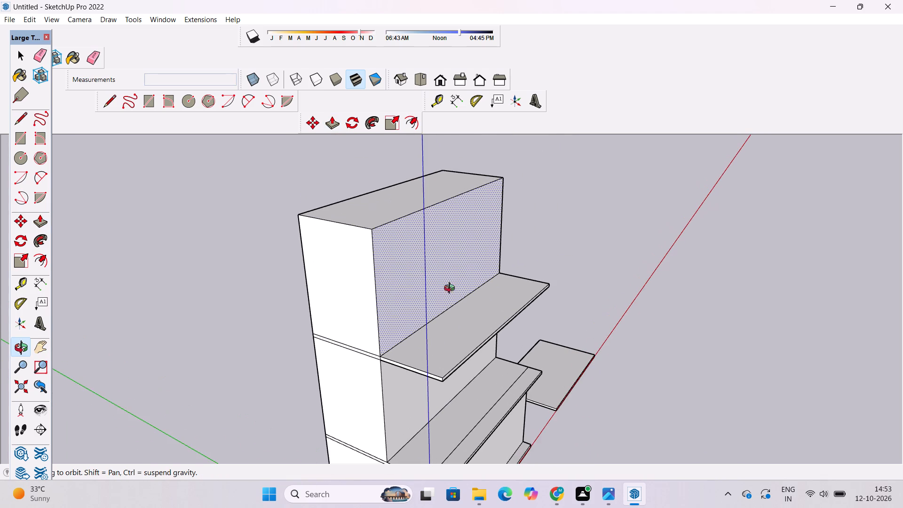
drag(514, 345, 481, 336)
shift+drag(480, 334, 372, 256)
shift+scroll(443, 319, up, 4)
shift+drag(464, 370, 378, 311)
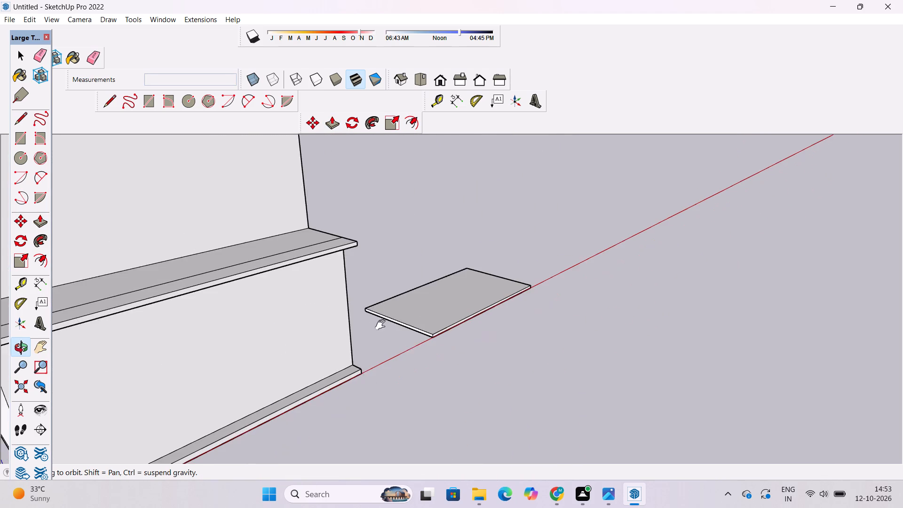
shift+click(416, 349)
key(space)
scroll(389, 301, up, 4)
click(399, 318)
text(,m)
scroll(330, 307, up, 9)
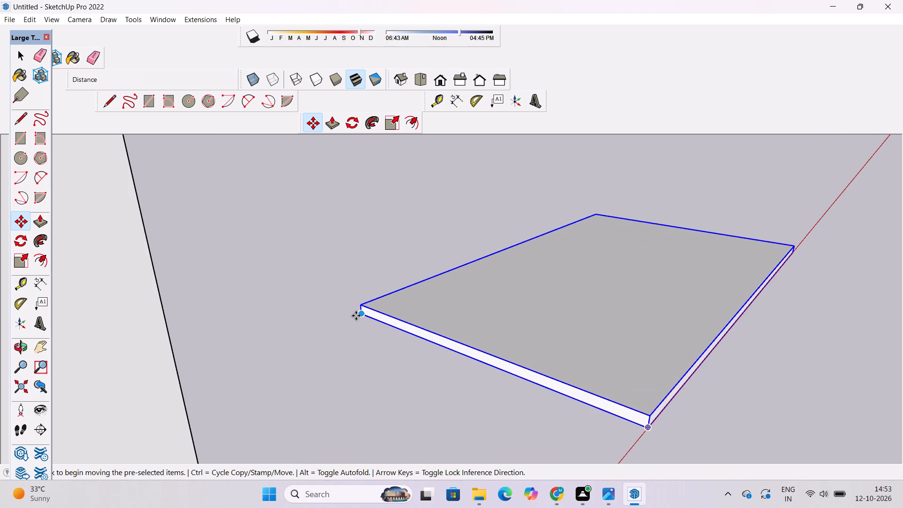
click(363, 314)
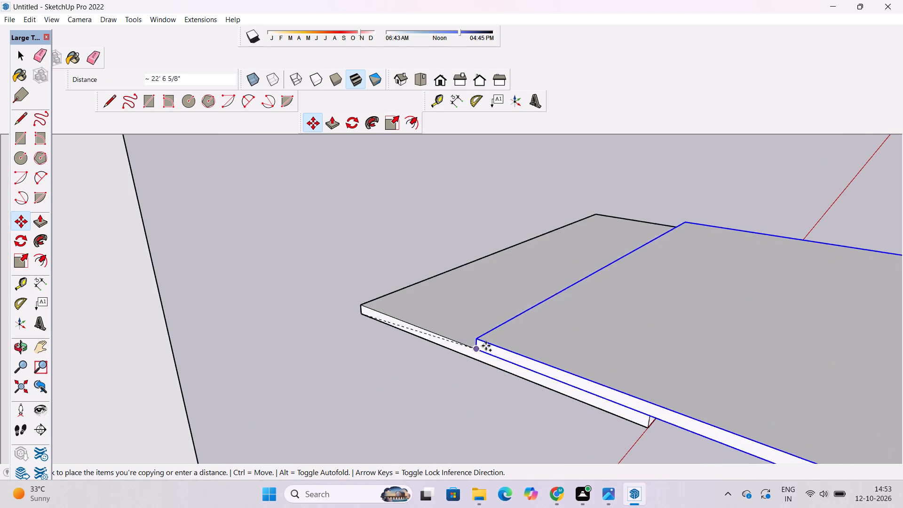
scroll(486, 346, down, 7)
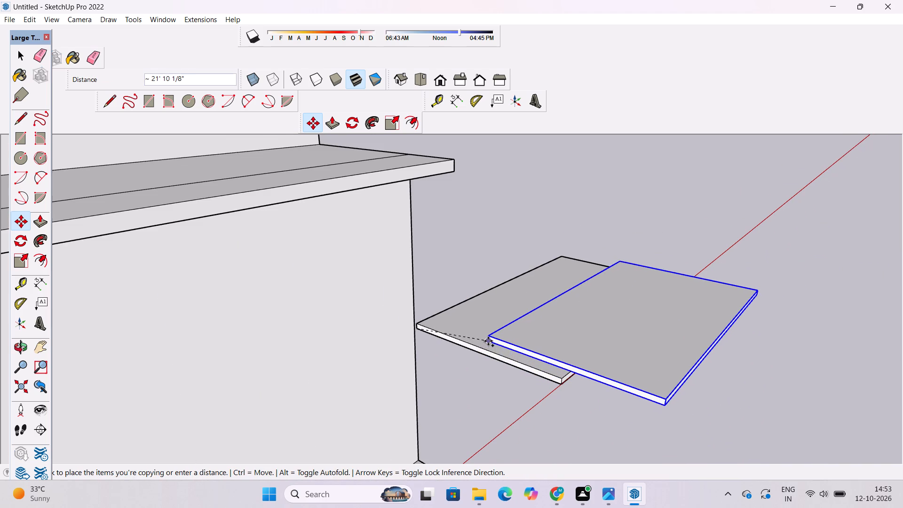
scroll(488, 341, up, 2)
scroll(488, 341, down, 10)
scroll(532, 333, down, 3)
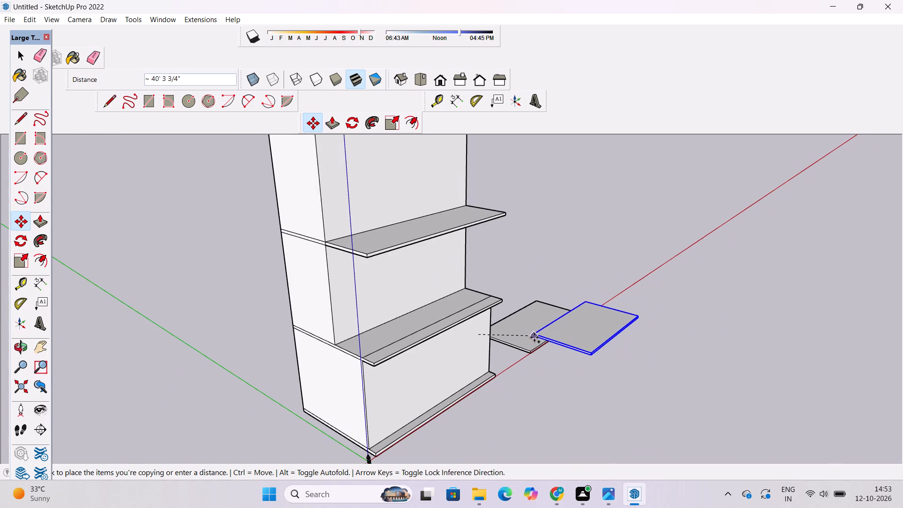
scroll(516, 358, down, 8)
scroll(429, 215, up, 4)
scroll(407, 259, up, 5)
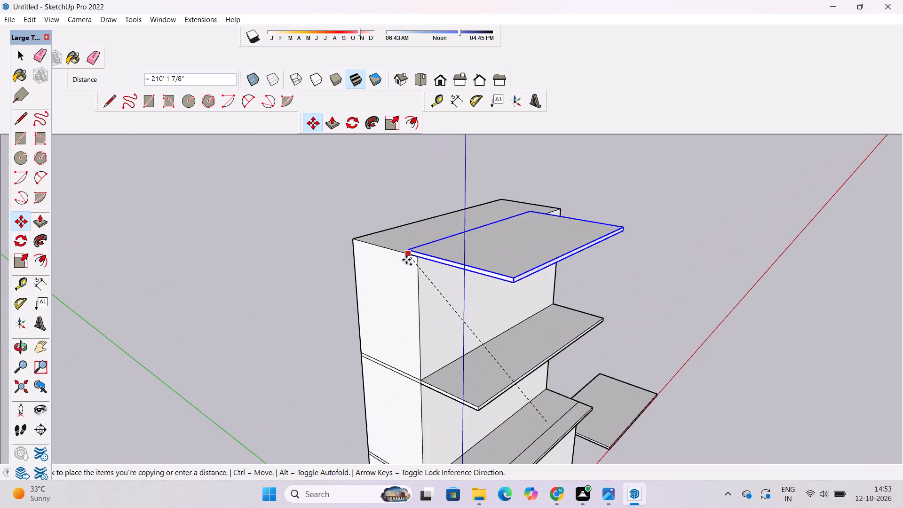
scroll(377, 238, up, 5)
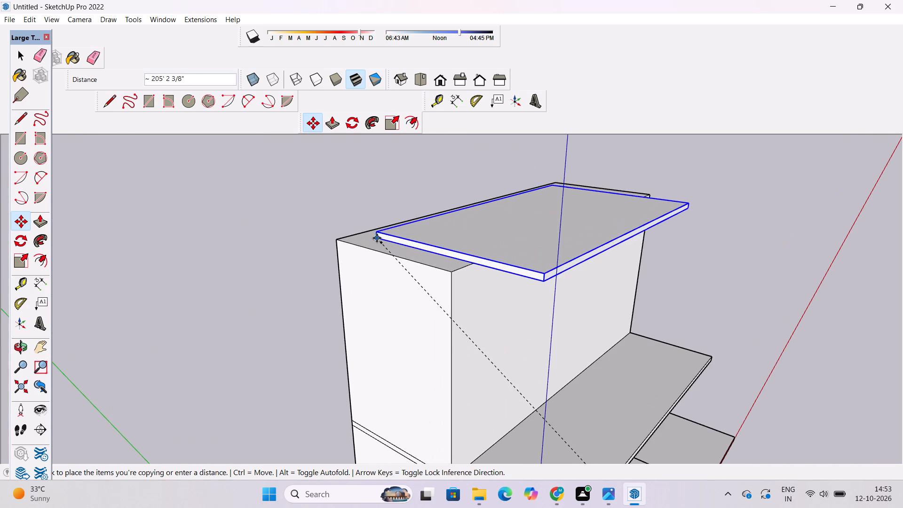
scroll(375, 237, up, 4)
click(321, 242)
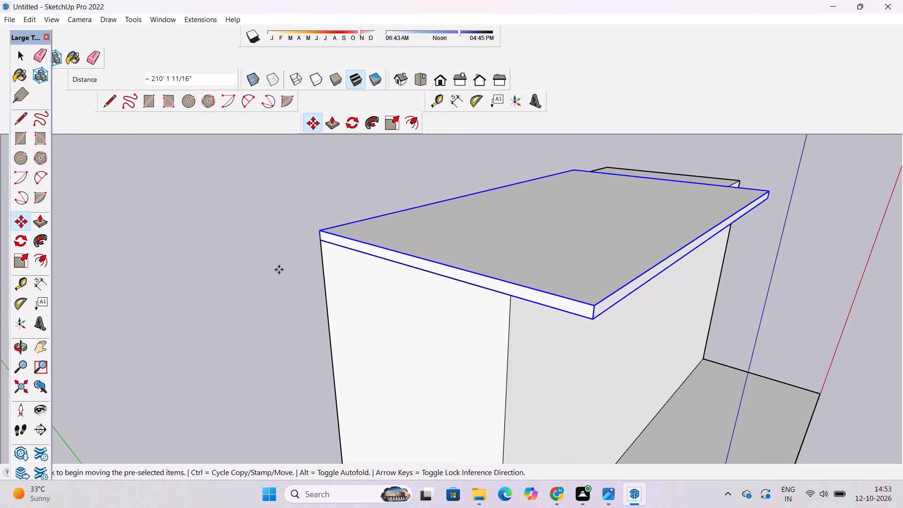
Explode the slab copy on top of the new 50' level.
key(space)
right_click(405, 247)
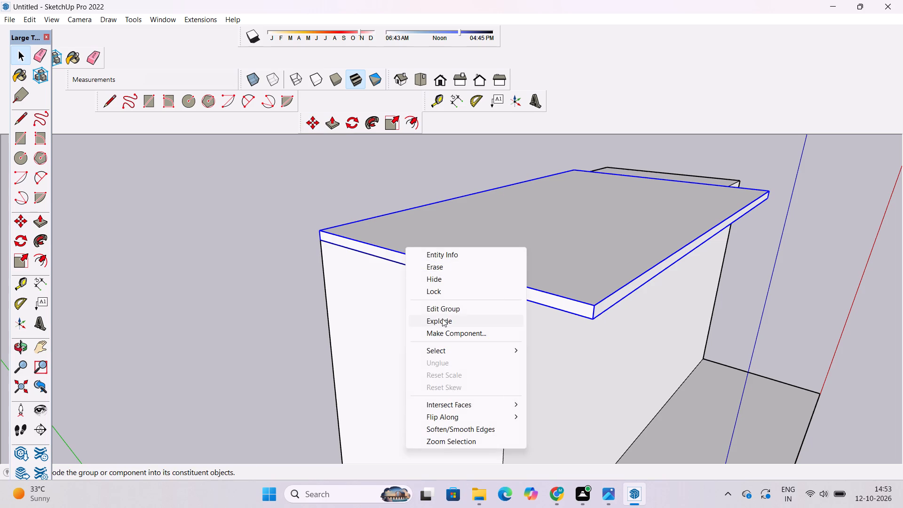
click(442, 318)
click(266, 319)
Push/Pull the new top slab's short end face 20' so it reaches the far end wall of the level below.
key(o)
scroll(391, 312, down, 4)
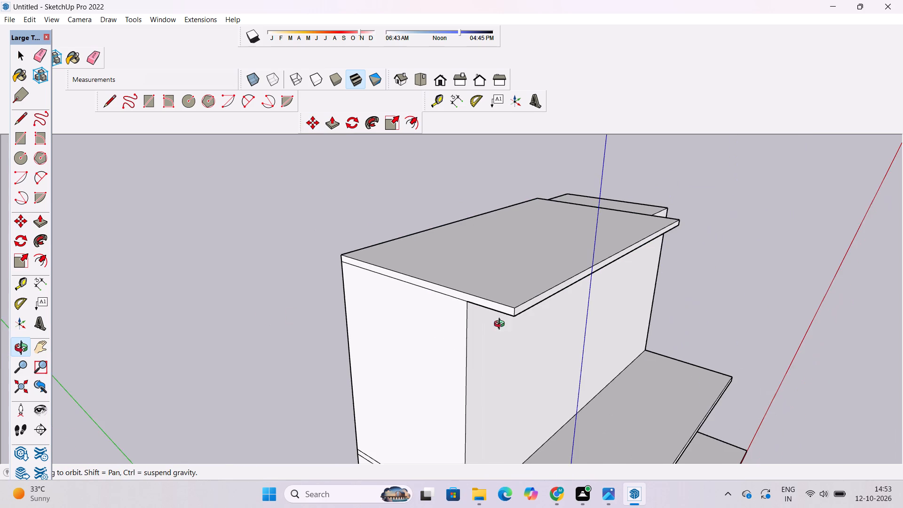
drag(522, 329, 432, 329)
shift+drag(446, 331, 416, 261)
scroll(467, 258, down, 4)
drag(657, 255, 388, 274)
shift+drag(512, 294, 501, 243)
drag(501, 242, 465, 241)
scroll(472, 214, up, 4)
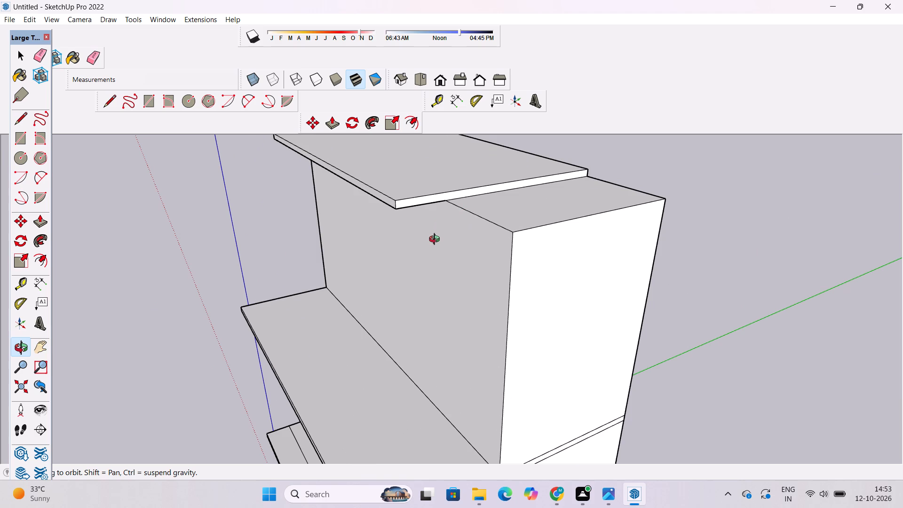
key(p)
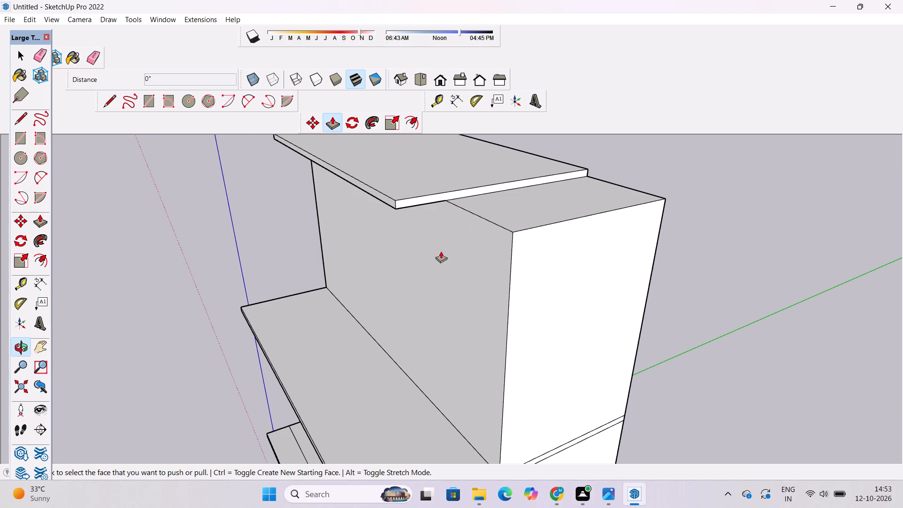
click(436, 198)
click(515, 282)
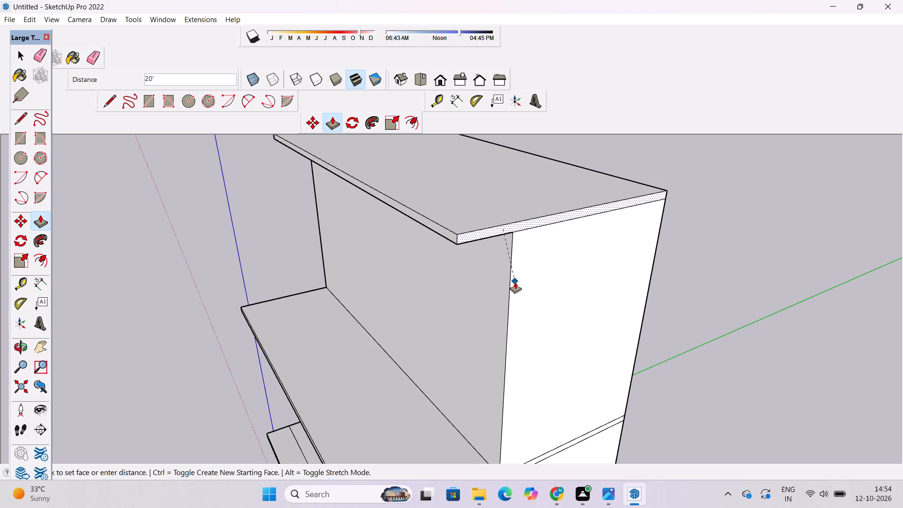
Push/Pull the top slab's long front face outward 18' to line up with the front corner of the slab below.
scroll(500, 219, down, 6)
scroll(474, 260, up, 2)
scroll(459, 216, down, 4)
scroll(459, 227, up, 4)
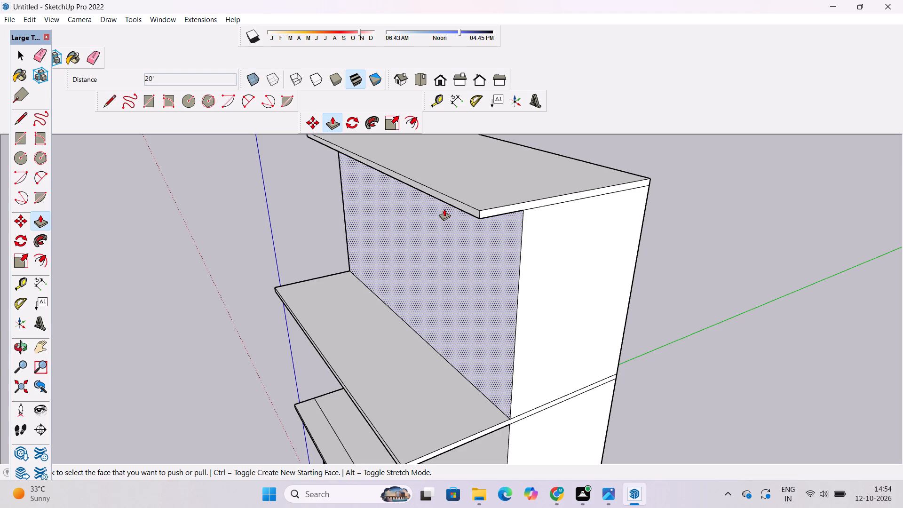
scroll(441, 164, down, 5)
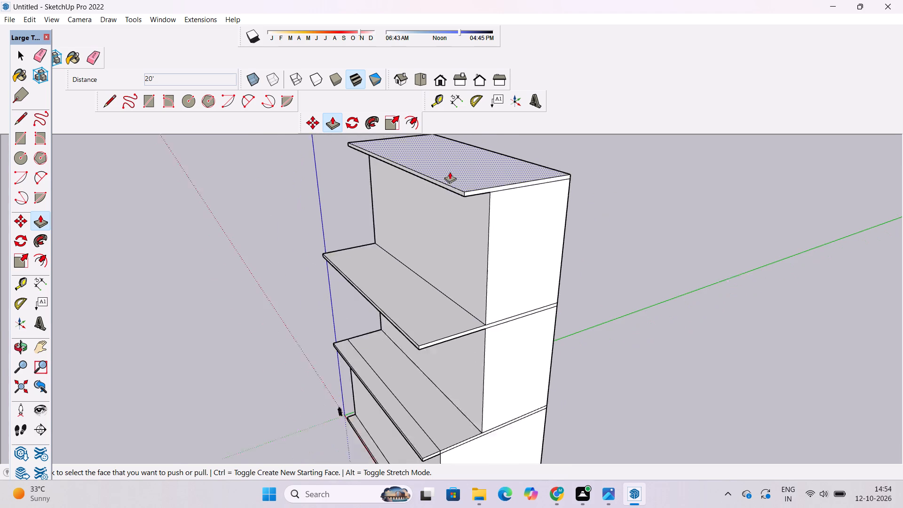
scroll(450, 172, down, 1)
scroll(453, 196, up, 9)
click(466, 178)
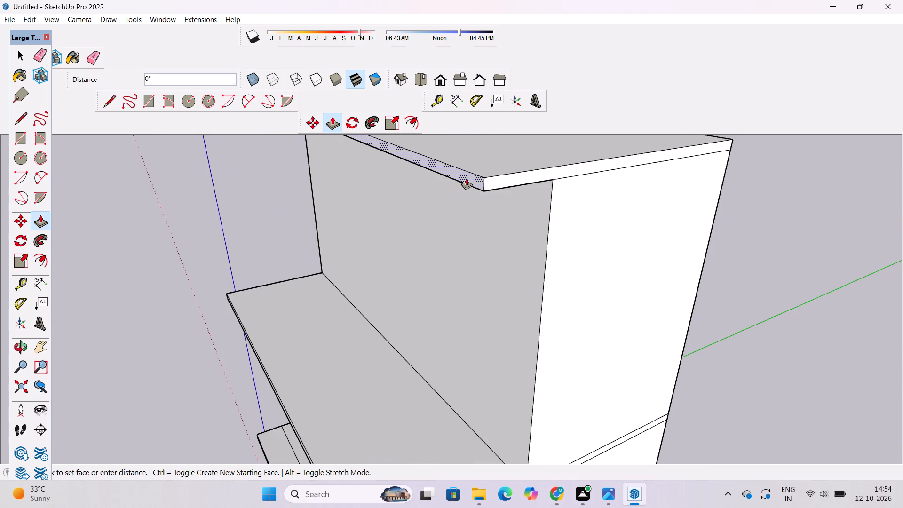
scroll(466, 178, down, 10)
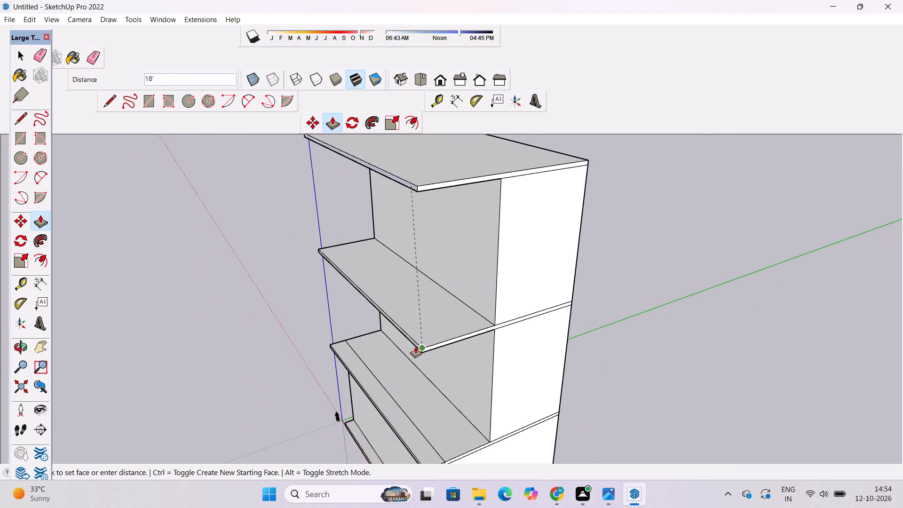
click(417, 347)
key(space)
Inspect the stacked levels from the front, ends and above, checking how the slab overhangs line up.
key(o)
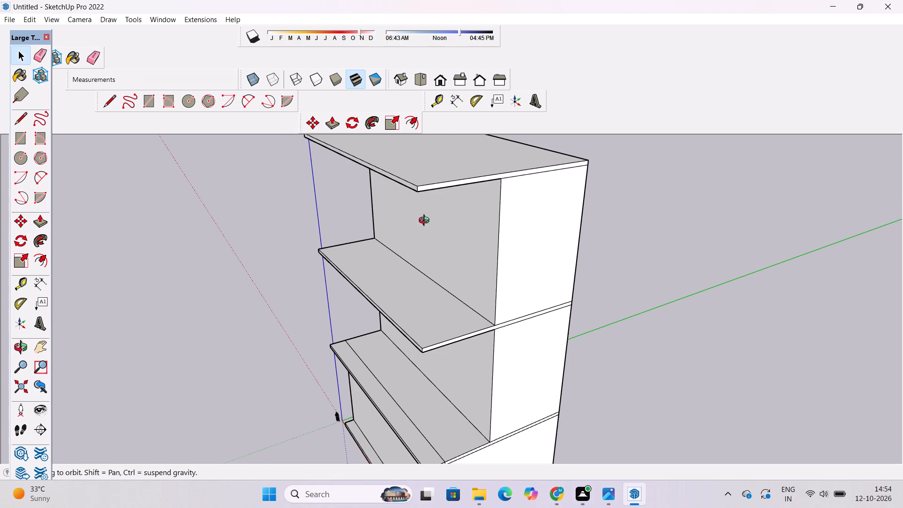
scroll(424, 221, down, 5)
drag(380, 259, 509, 231)
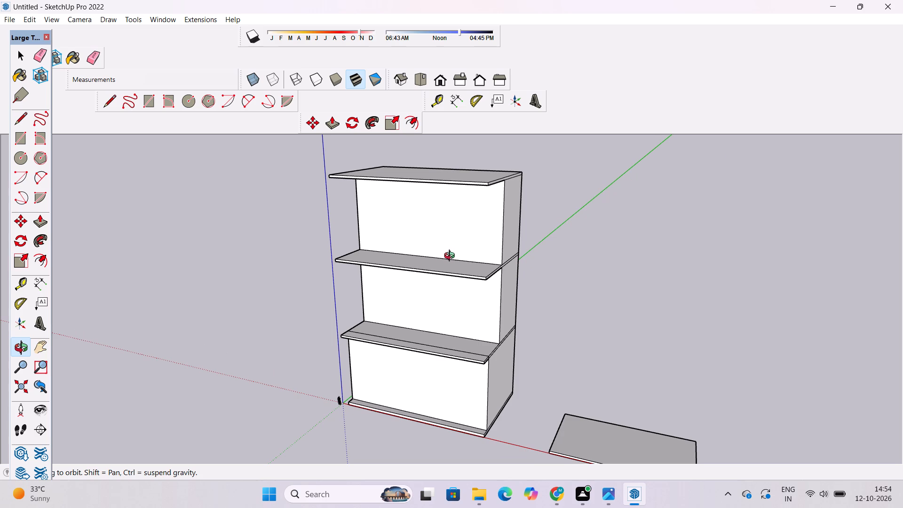
drag(445, 269, 629, 278)
drag(628, 280, 552, 306)
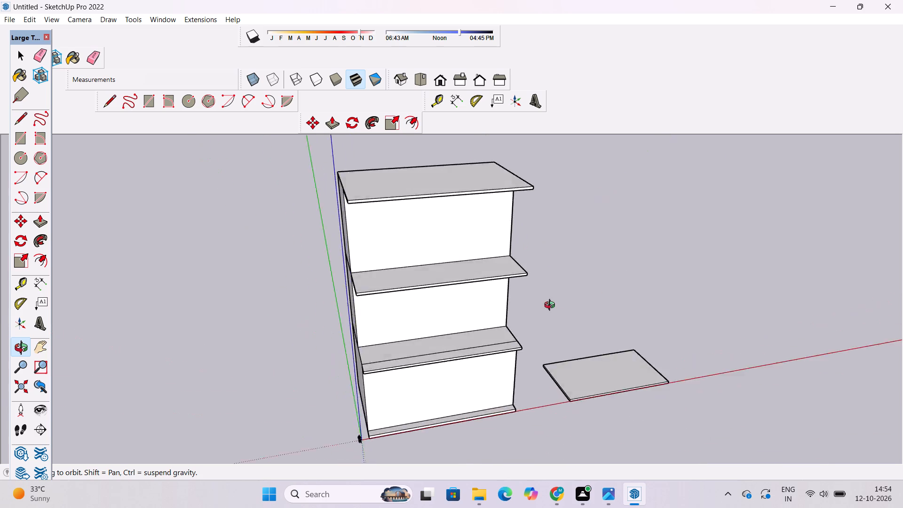
drag(552, 306, 331, 329)
drag(370, 340, 536, 267)
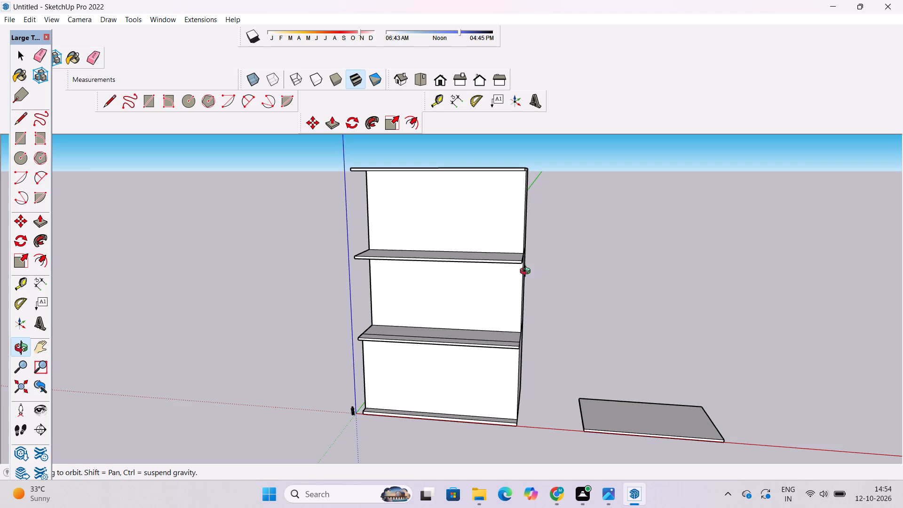
drag(526, 273, 554, 276)
shift+drag(552, 278, 551, 334)
scroll(445, 308, up, 4)
scroll(443, 297, down, 2)
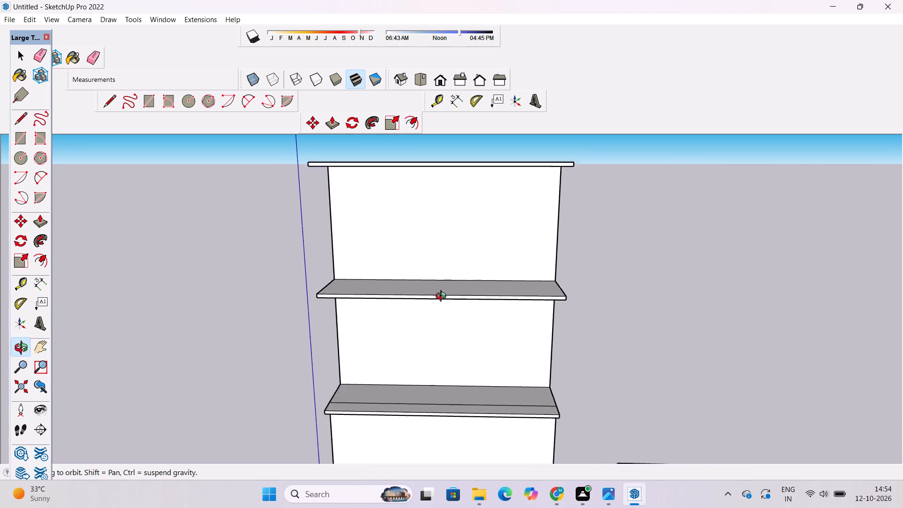
scroll(443, 297, down, 3)
drag(443, 294, 451, 336)
drag(452, 379, 451, 379)
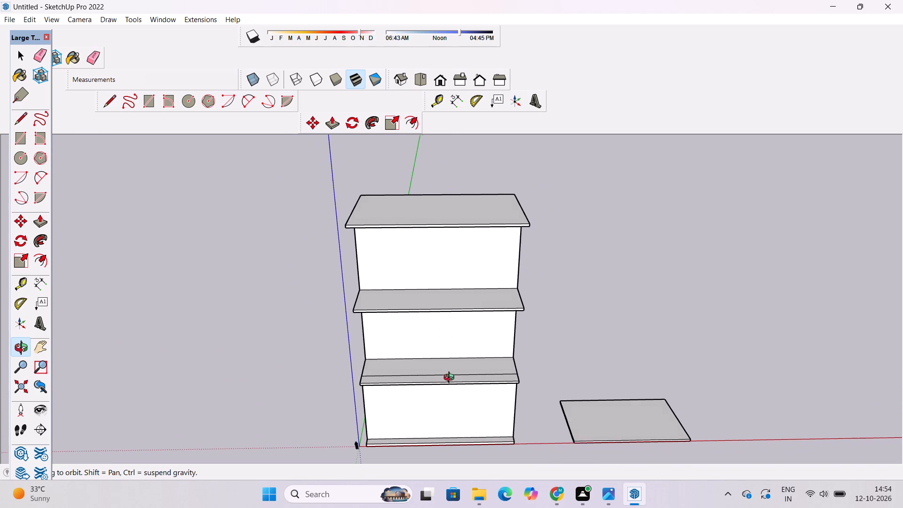
drag(451, 379, 449, 368)
drag(450, 376, 432, 309)
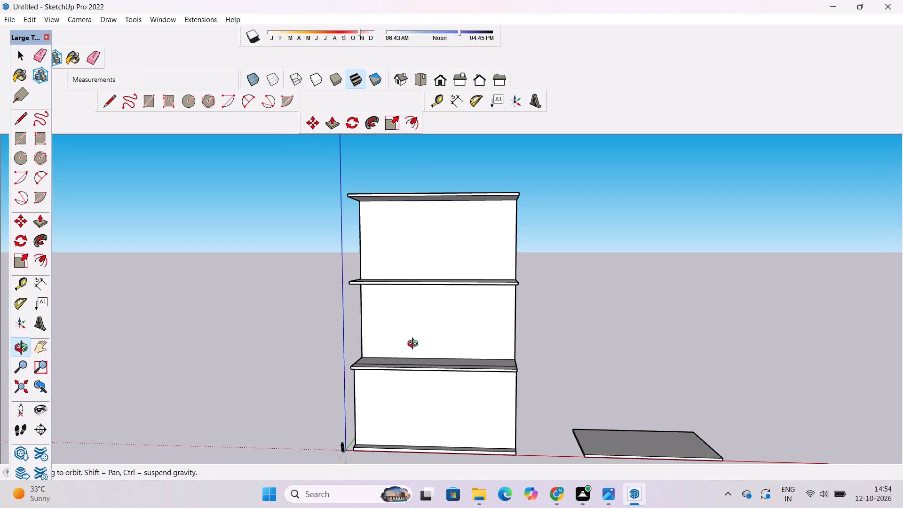
scroll(494, 319, up, 3)
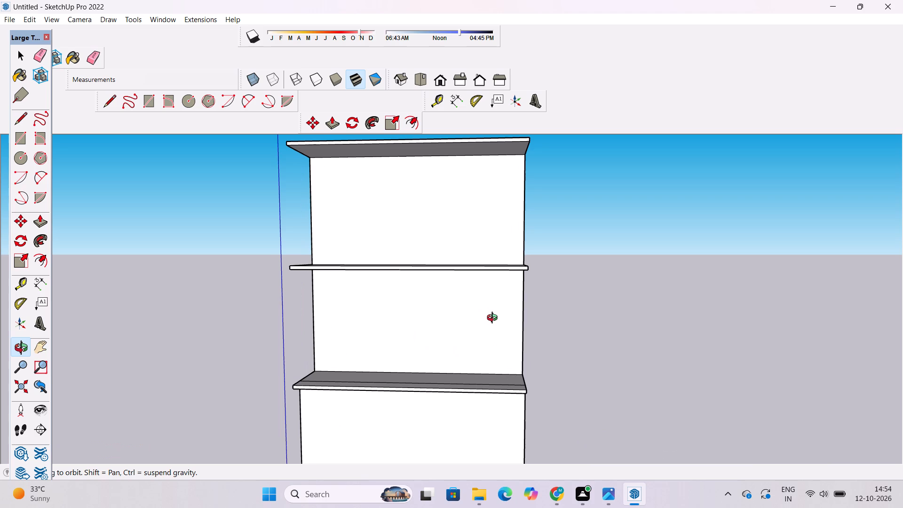
shift+drag(493, 323, 482, 333)
drag(471, 331, 575, 358)
shift+drag(502, 383, 511, 334)
drag(515, 341, 537, 433)
scroll(438, 289, down, 6)
shift+drag(436, 284, 451, 384)
scroll(388, 308, up, 5)
drag(396, 341, 443, 313)
shift+drag(446, 338, 443, 313)
drag(423, 337, 499, 305)
scroll(498, 306, up, 4)
shift+drag(497, 304, 412, 301)
drag(409, 301, 451, 300)
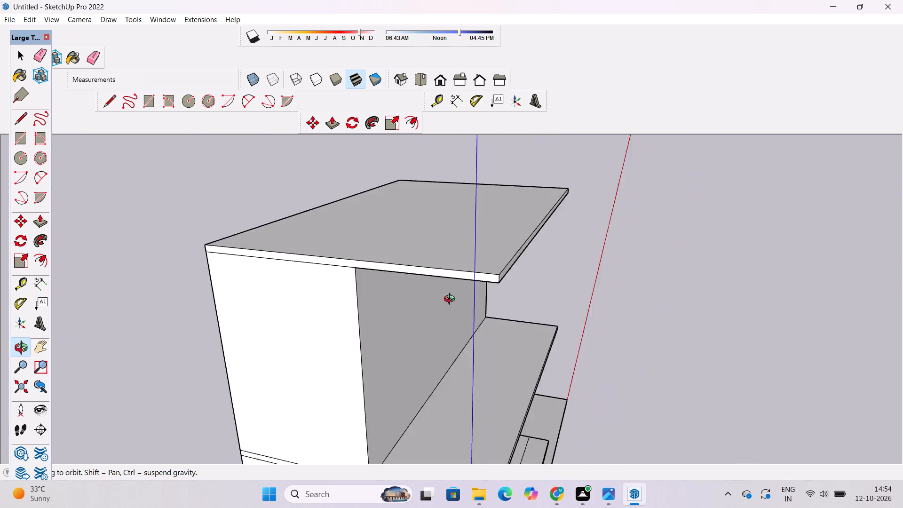
drag(451, 300, 455, 300)
scroll(455, 300, up, 2)
scroll(399, 297, down, 5)
drag(393, 291, 390, 316)
scroll(358, 300, down, 7)
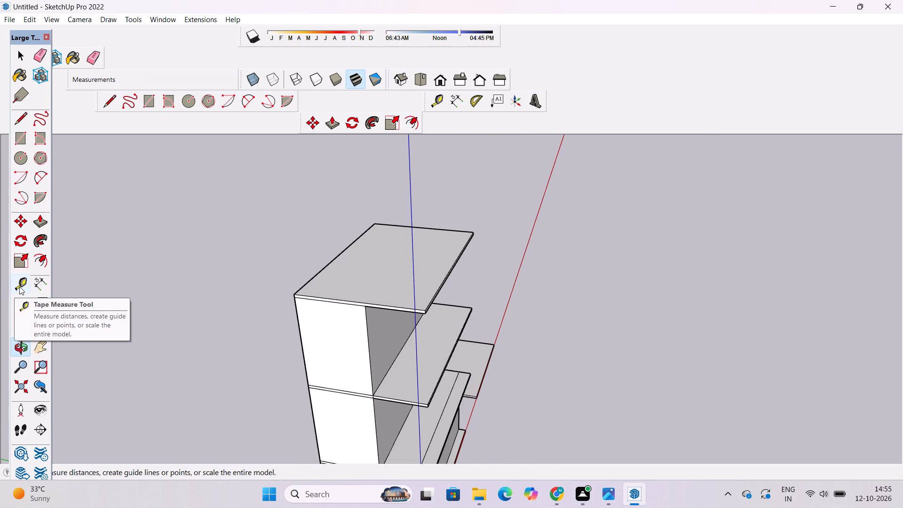
Draw a 1' 6" line across the top slab's end face, from the set-back wall's top corner to the slab's upper edge.
click(103, 104)
scroll(402, 337, up, 4)
scroll(381, 303, up, 2)
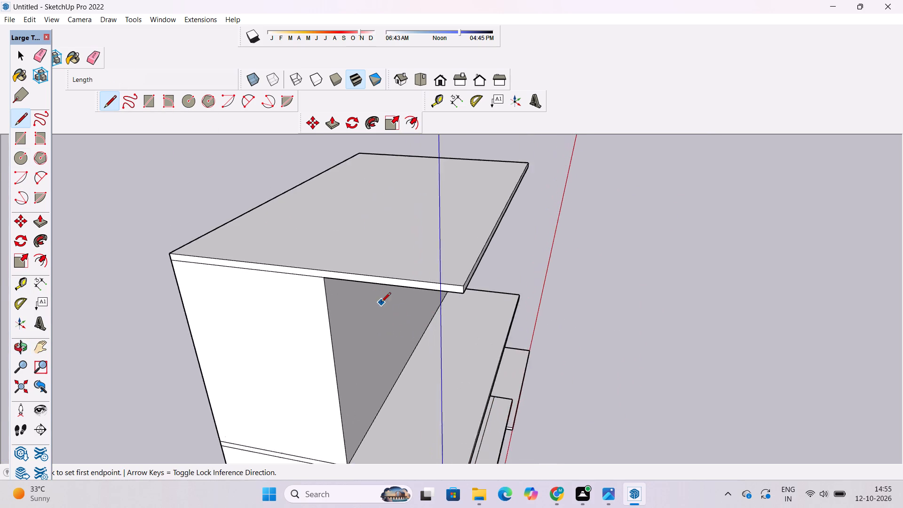
scroll(381, 303, up, 1)
scroll(349, 278, up, 15)
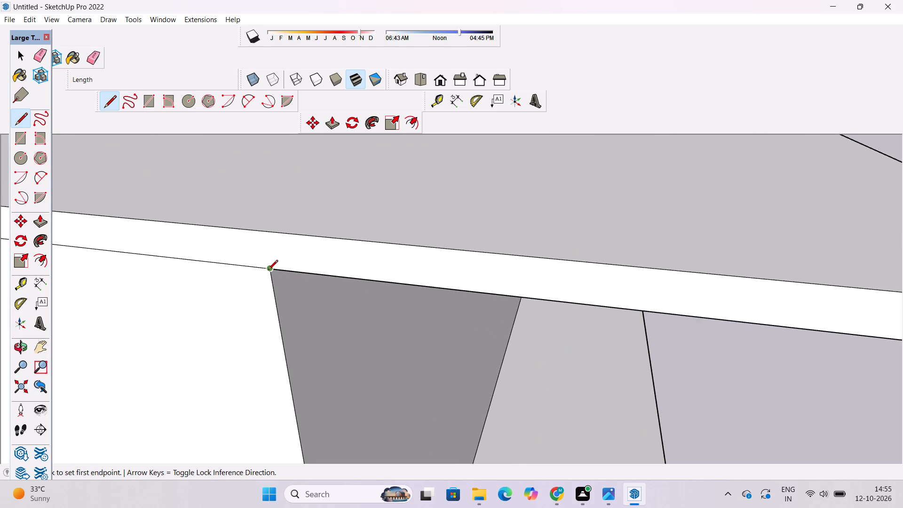
click(268, 270)
click(260, 232)
Place a guide on the top slab parallel to its long front edge, through the upper end of the short end-face line.
click(21, 280)
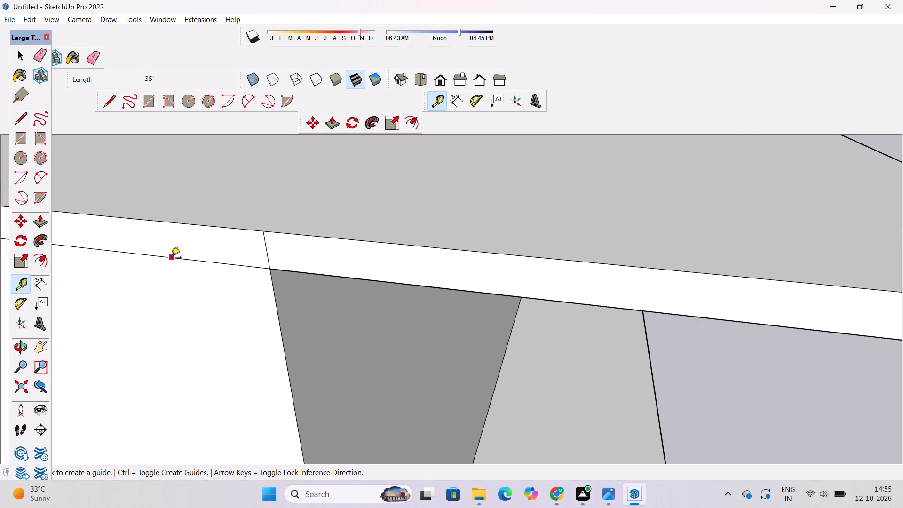
scroll(163, 284, down, 12)
scroll(391, 240, down, 4)
scroll(419, 281, up, 8)
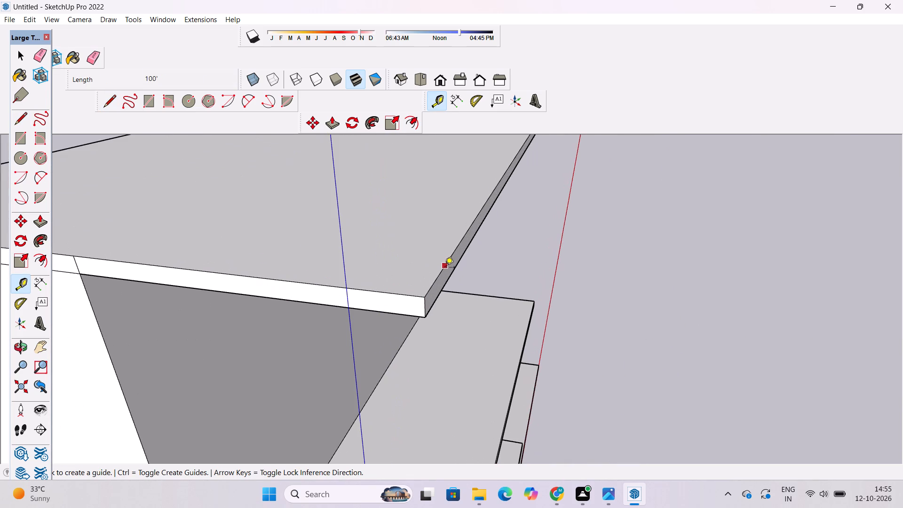
click(444, 269)
scroll(444, 269, down, 5)
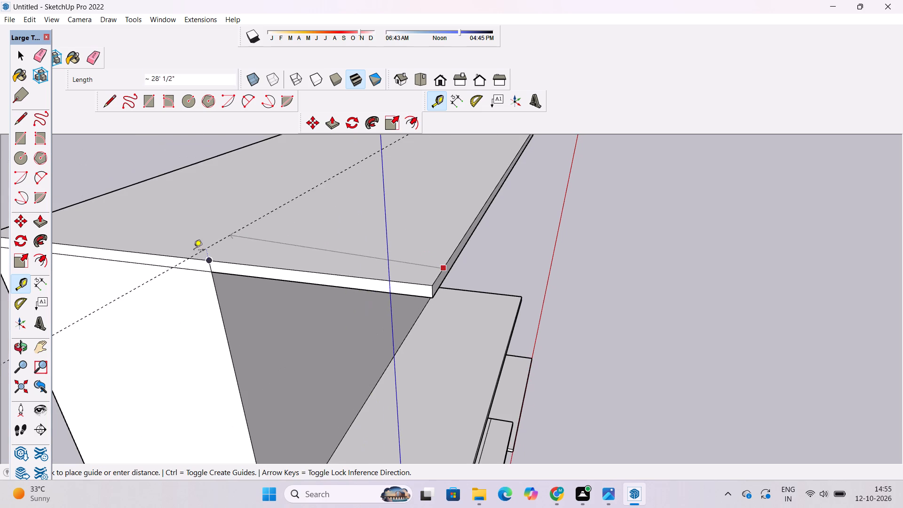
click(212, 257)
scroll(180, 337, down, 10)
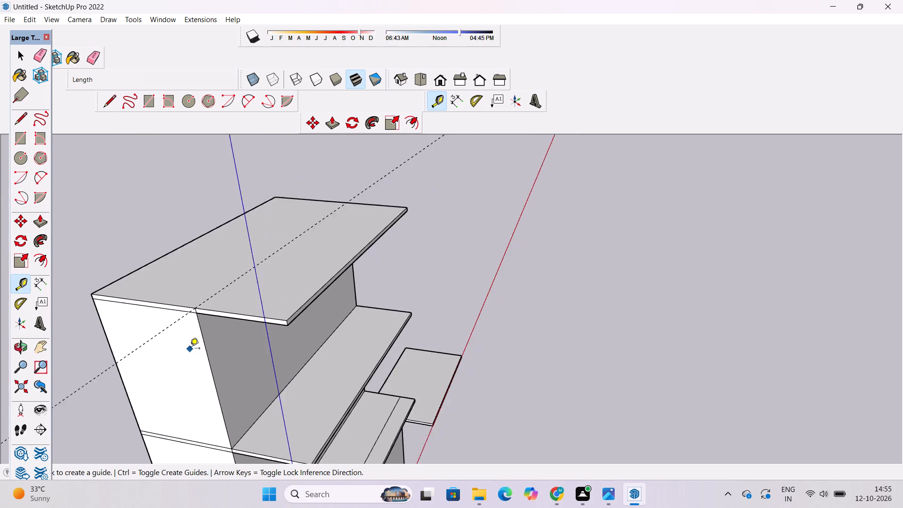
Draw a 100' line along the guide across the top slab, dividing its surface into front and rear parts.
click(107, 108)
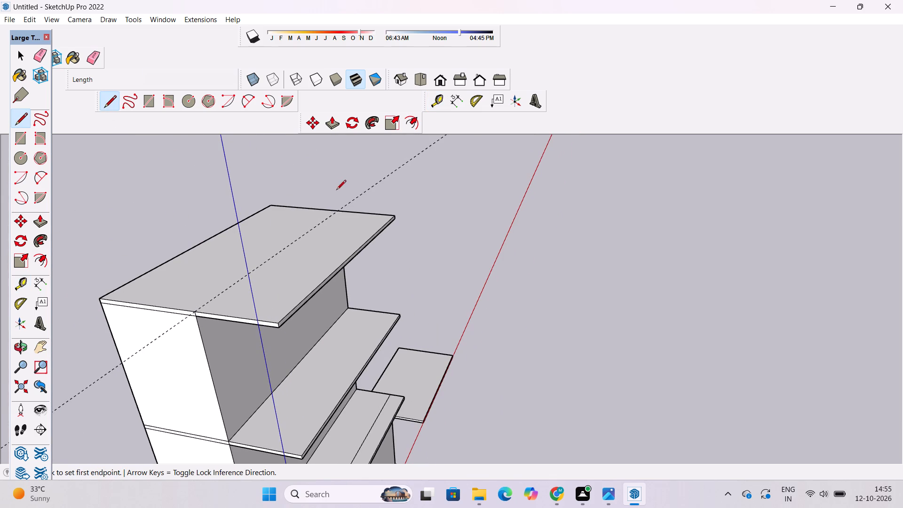
scroll(342, 211, up, 11)
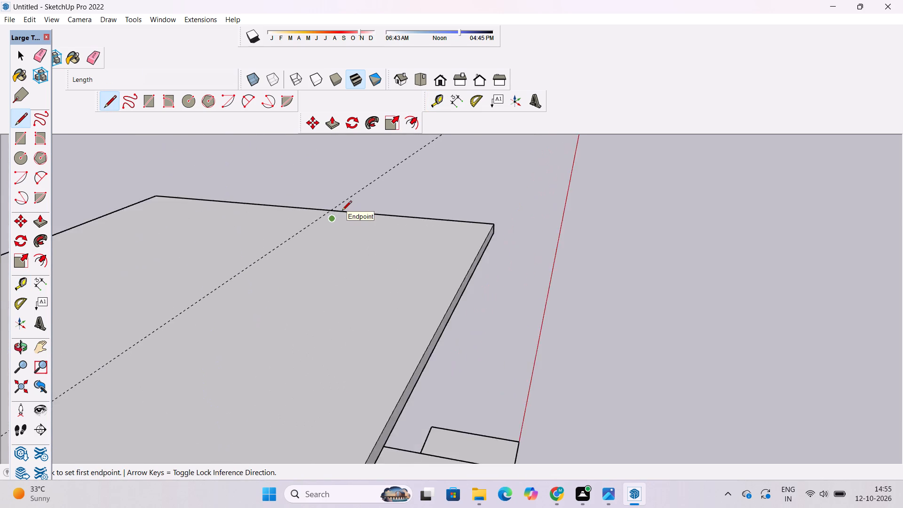
scroll(342, 211, up, 4)
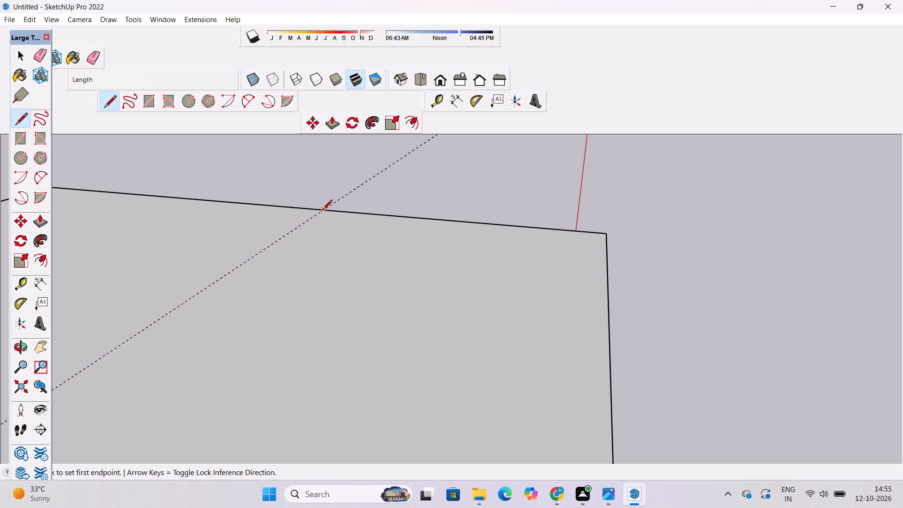
click(323, 210)
scroll(323, 210, down, 19)
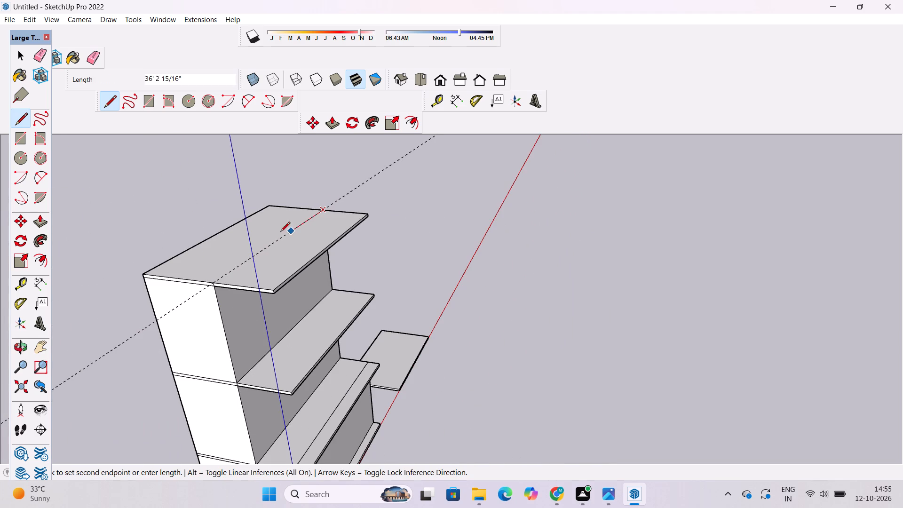
scroll(213, 283, up, 4)
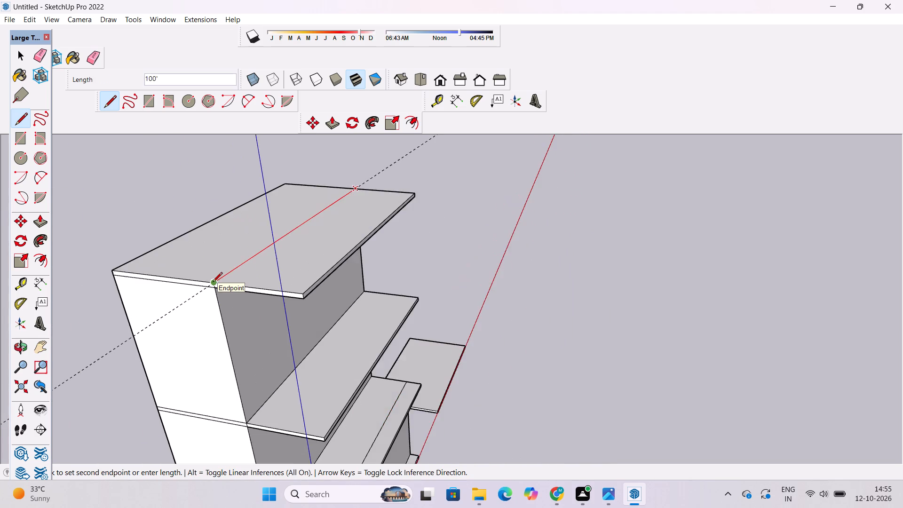
scroll(213, 283, up, 4)
click(213, 283)
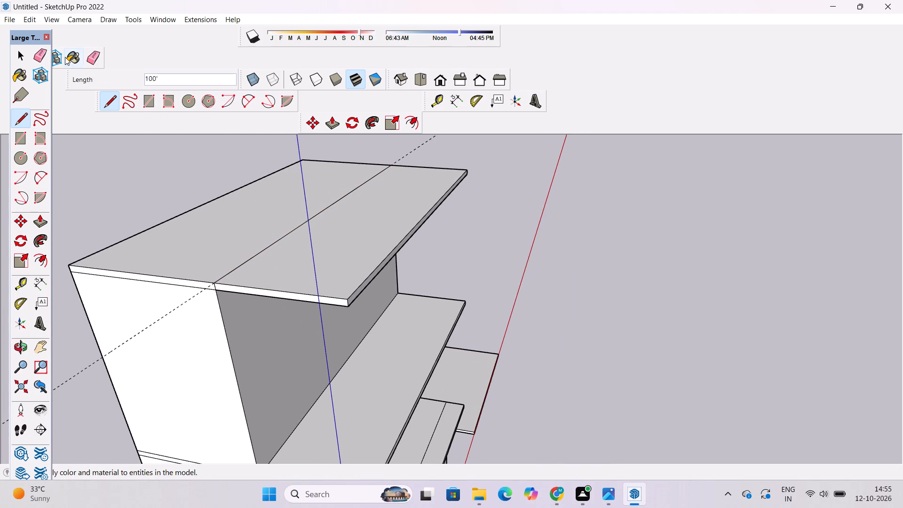
Erase the guide line running along the dividing line on the top slab.
click(39, 58)
scroll(230, 286, up, 9)
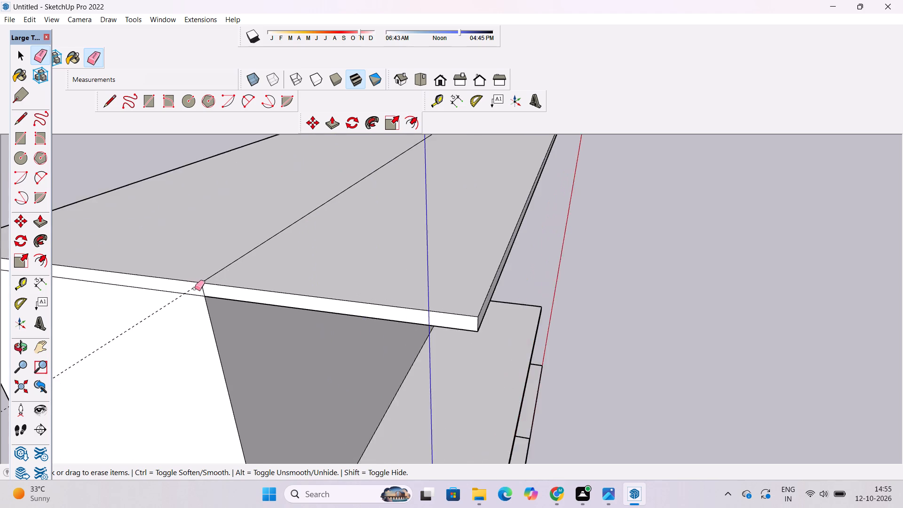
scroll(195, 288, up, 19)
scroll(164, 259, up, 5)
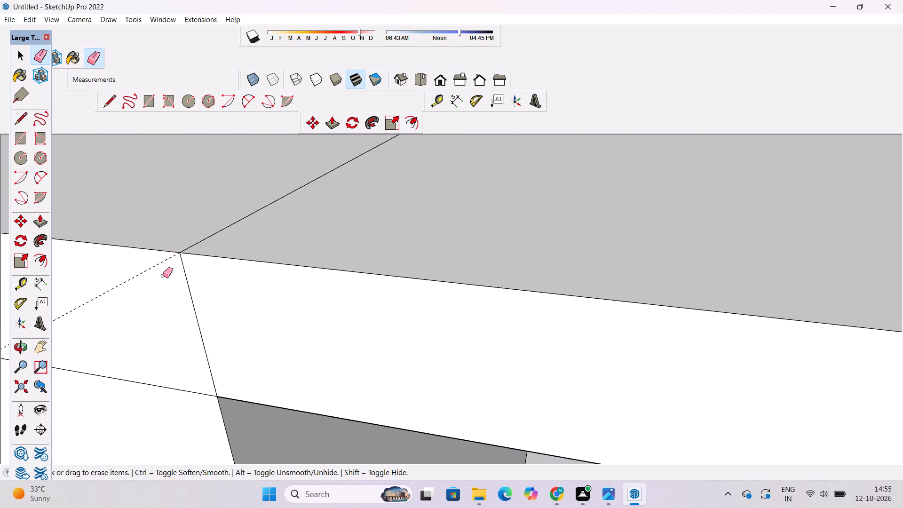
drag(157, 260, 158, 266)
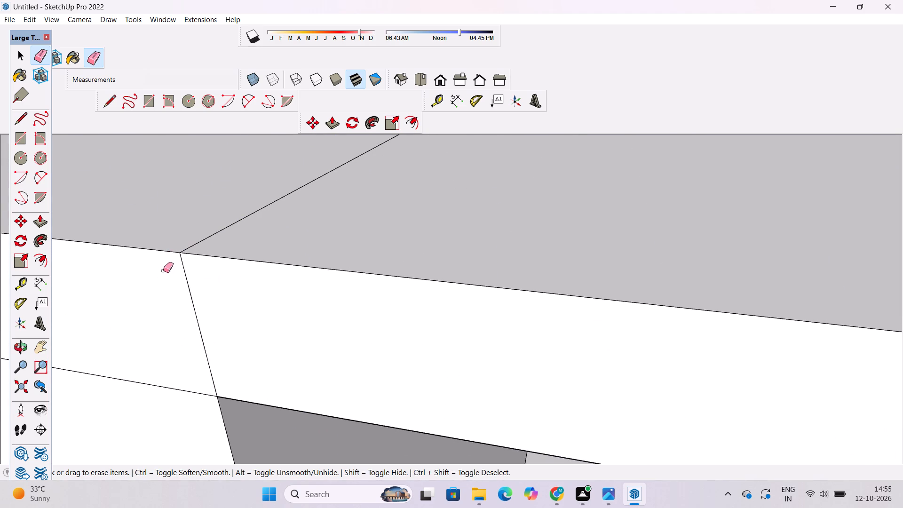
key(space)
Review the whole building from the front and sides, checking the divided top slab against the levels below.
key(o)
scroll(232, 255, down, 12)
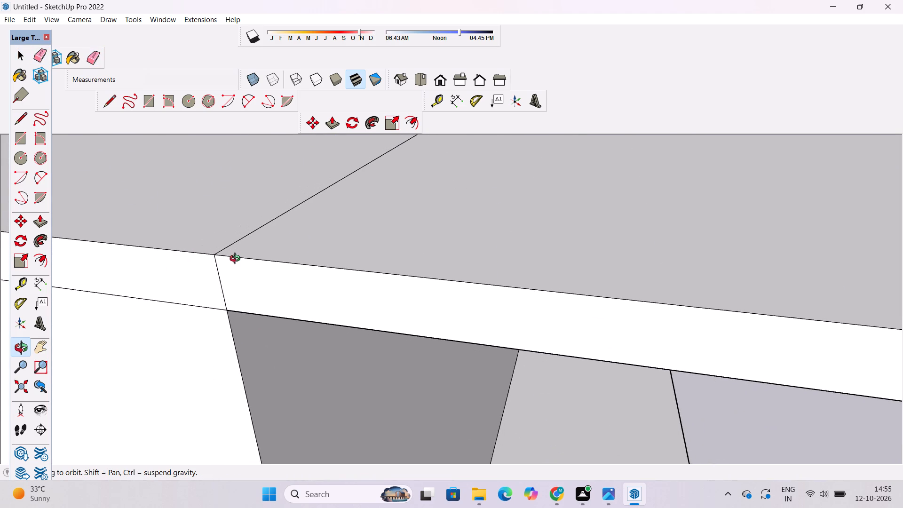
scroll(237, 260, down, 1)
scroll(208, 179, down, 13)
click(447, 85)
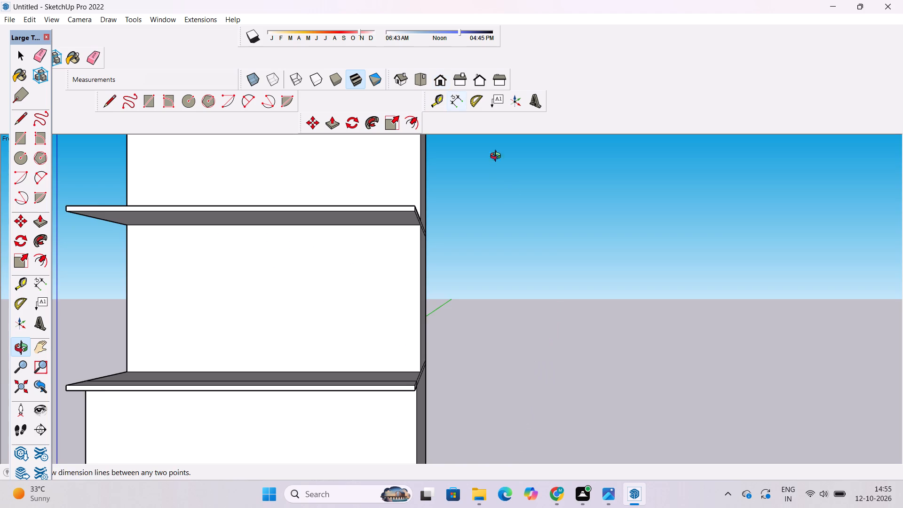
scroll(507, 233, down, 4)
drag(462, 214, 461, 319)
scroll(452, 305, down, 5)
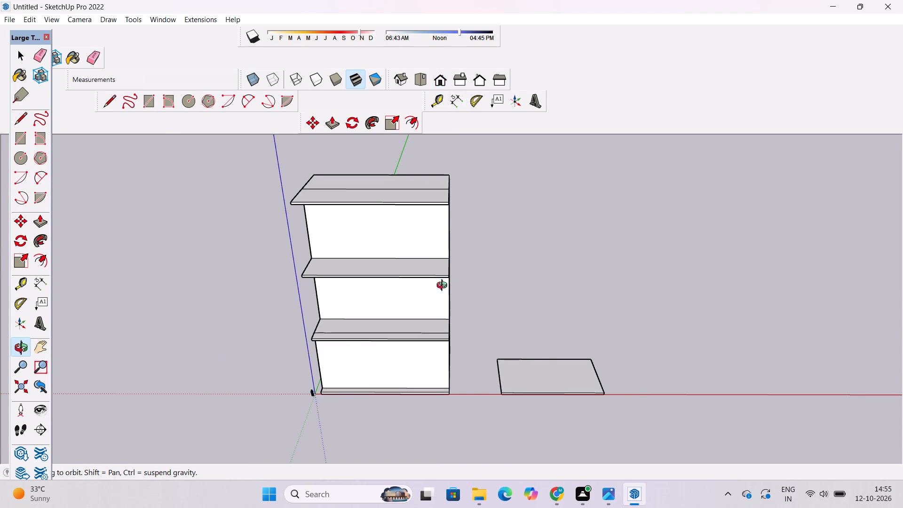
shift+drag(408, 284, 445, 284)
scroll(385, 295, down, 1)
drag(278, 306, 570, 255)
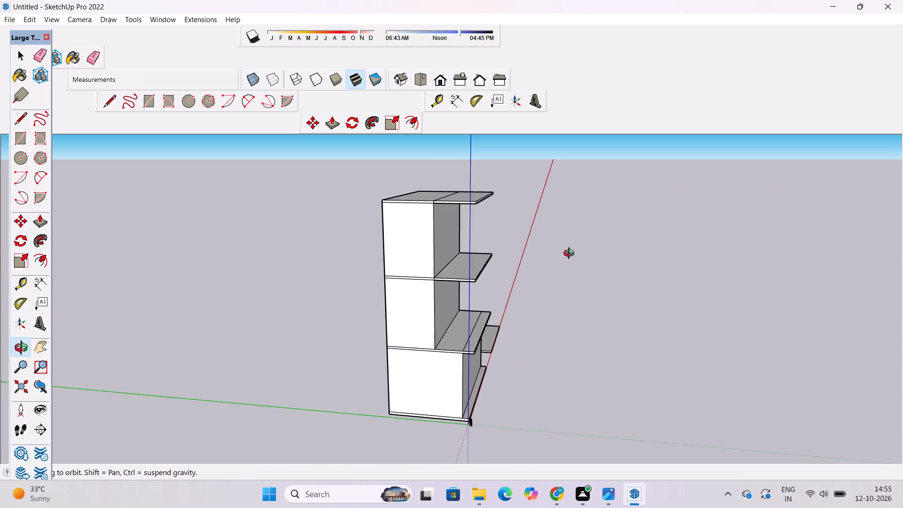
scroll(480, 241, up, 3)
drag(498, 290, 367, 315)
drag(414, 322, 380, 324)
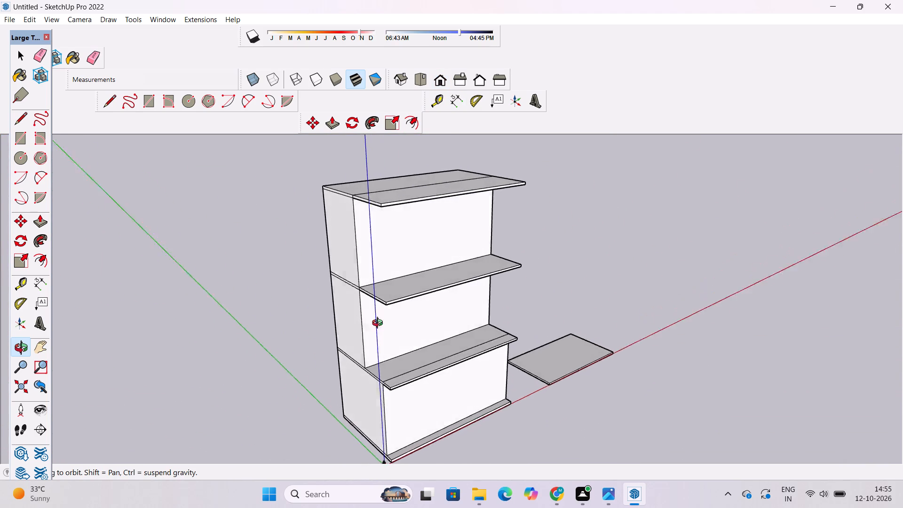
Examine the stacked building mass from the front, the rear and both ends, comparing the slab overhangs at each level.
drag(380, 324, 710, 269)
shift+drag(580, 329, 577, 281)
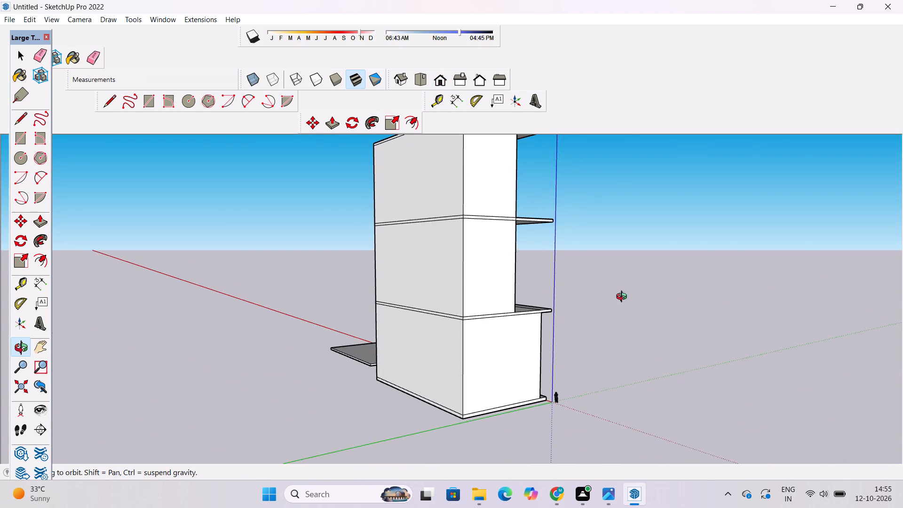
drag(626, 318, 388, 353)
scroll(417, 333, down, 4)
scroll(416, 336, up, 2)
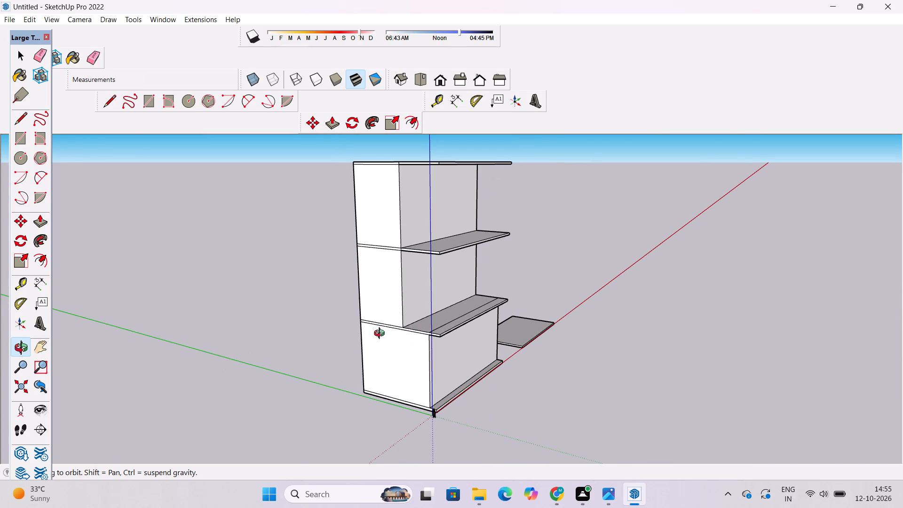
scroll(380, 334, down, 4)
scroll(307, 351, down, 4)
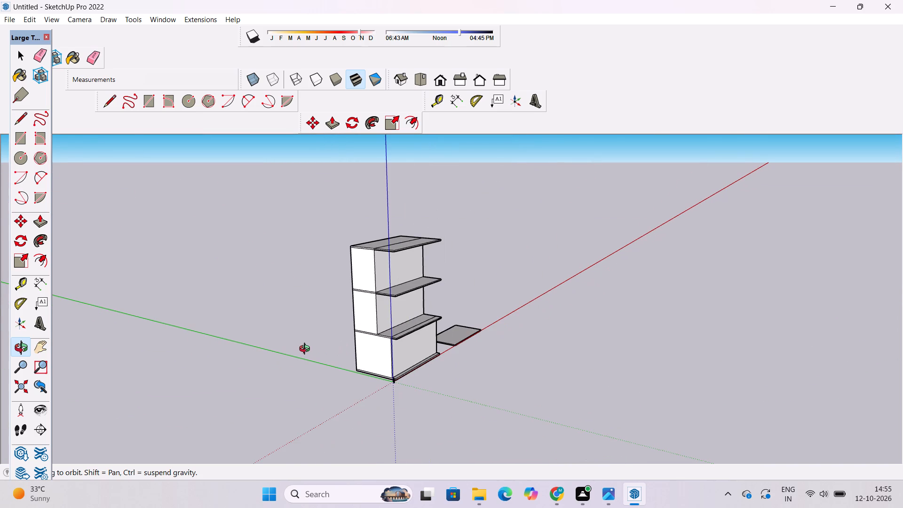
scroll(307, 349, up, 3)
scroll(308, 341, down, 5)
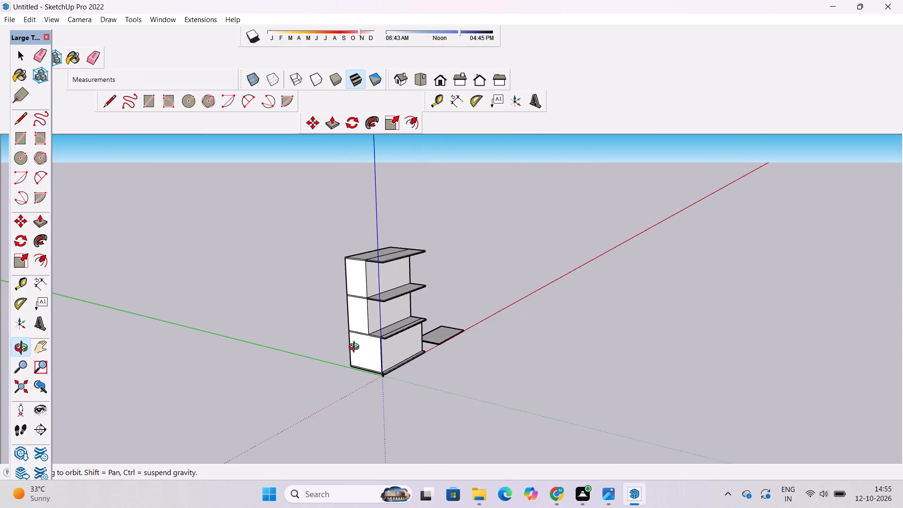
drag(443, 371, 396, 379)
scroll(398, 351, up, 5)
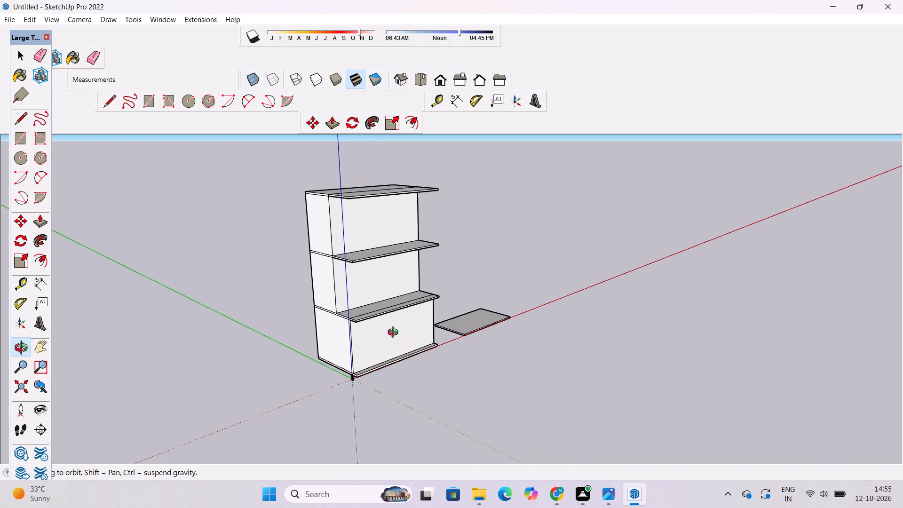
shift+drag(405, 329, 404, 333)
drag(399, 356, 284, 389)
scroll(383, 357, up, 8)
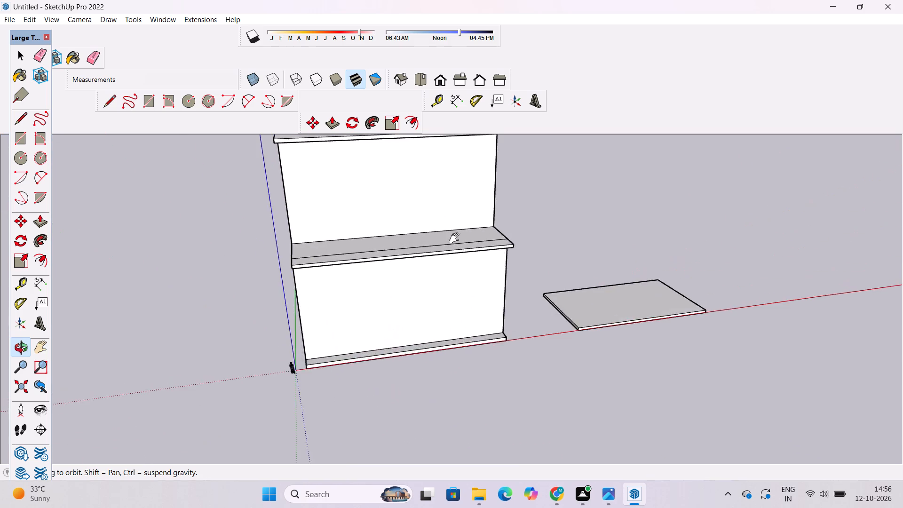
shift+drag(470, 231, 448, 280)
drag(397, 316, 557, 272)
scroll(554, 271, down, 4)
shift+drag(554, 268, 536, 346)
drag(528, 333, 475, 339)
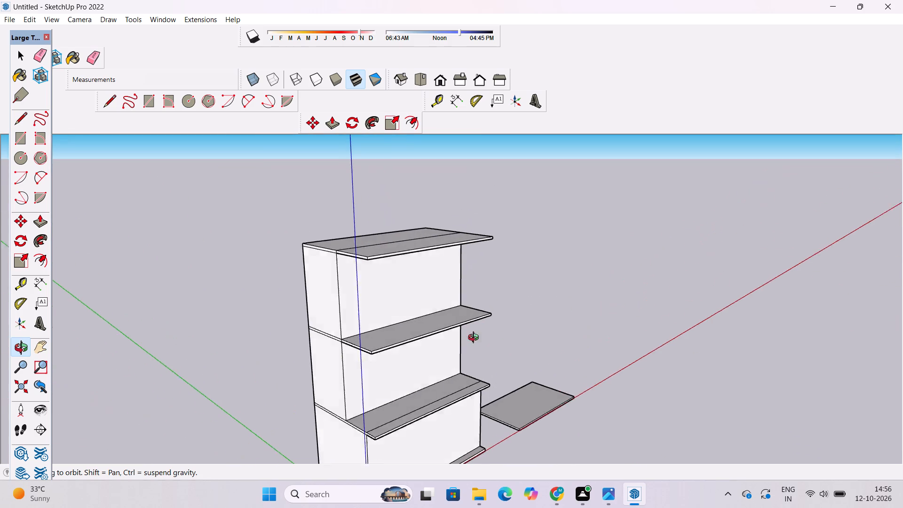
drag(475, 339, 468, 335)
scroll(427, 296, down, 4)
shift+drag(429, 310, 444, 279)
drag(515, 269, 371, 375)
scroll(433, 350, up, 3)
scroll(433, 350, down, 4)
scroll(433, 350, up, 2)
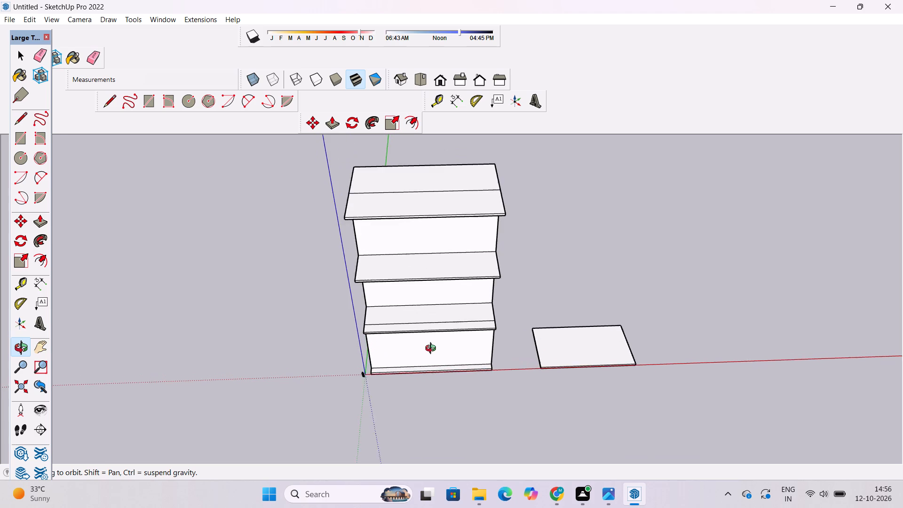
scroll(433, 349, up, 2)
scroll(433, 349, down, 3)
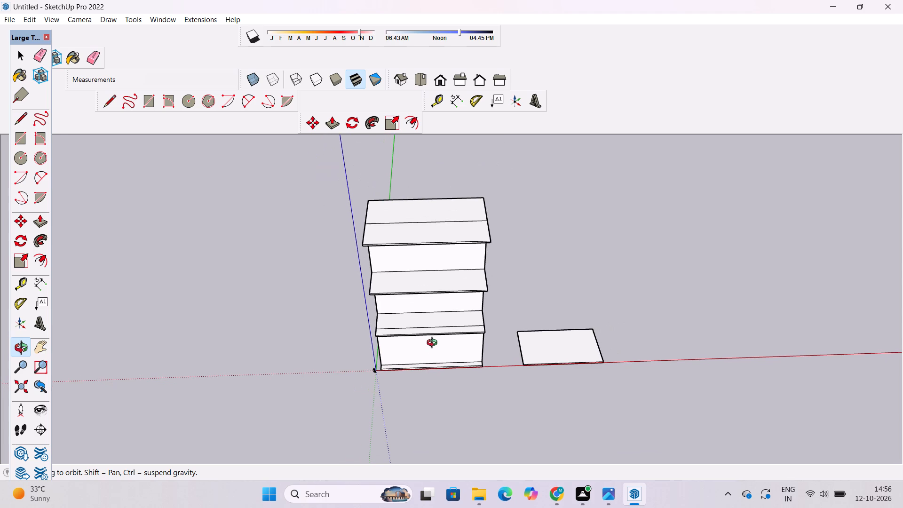
scroll(439, 339, down, 3)
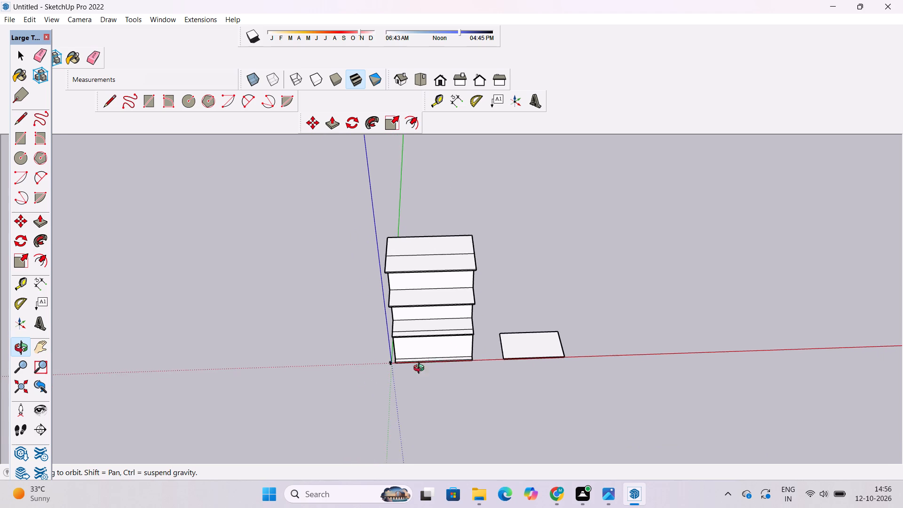
drag(375, 390, 426, 361)
drag(444, 387, 444, 380)
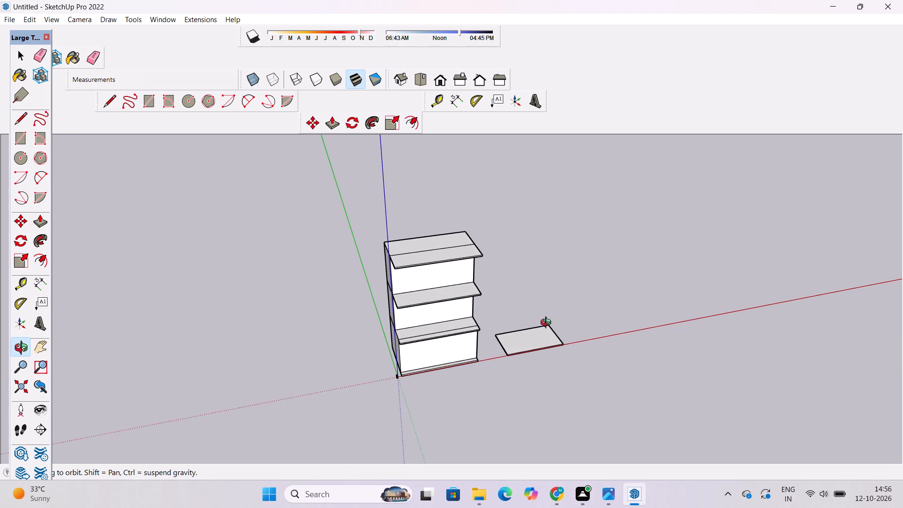
scroll(553, 322, up, 4)
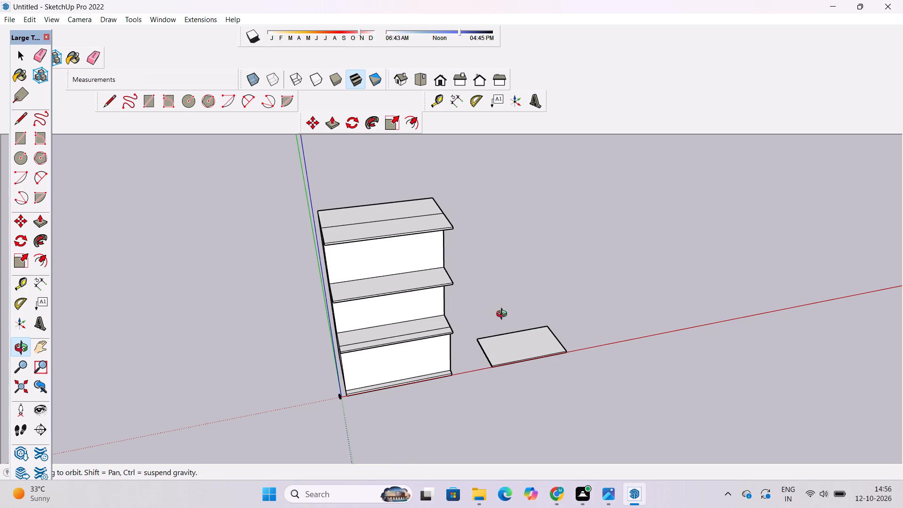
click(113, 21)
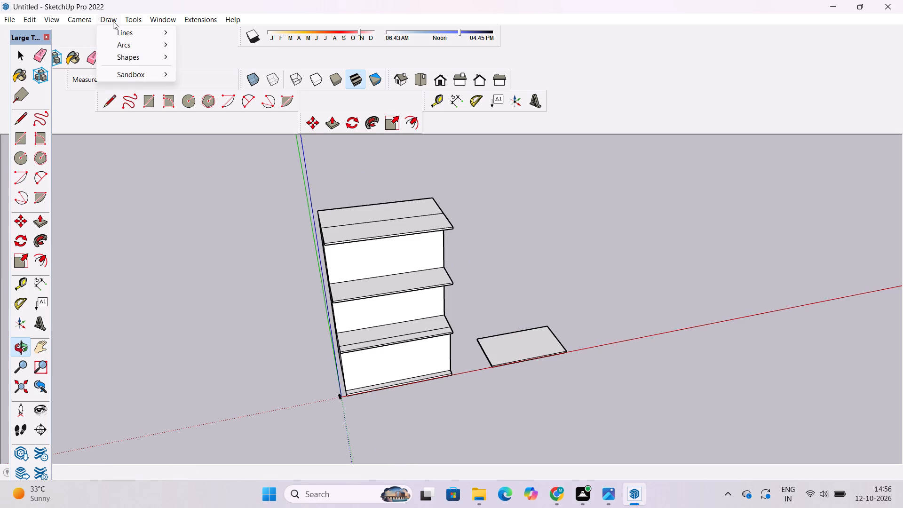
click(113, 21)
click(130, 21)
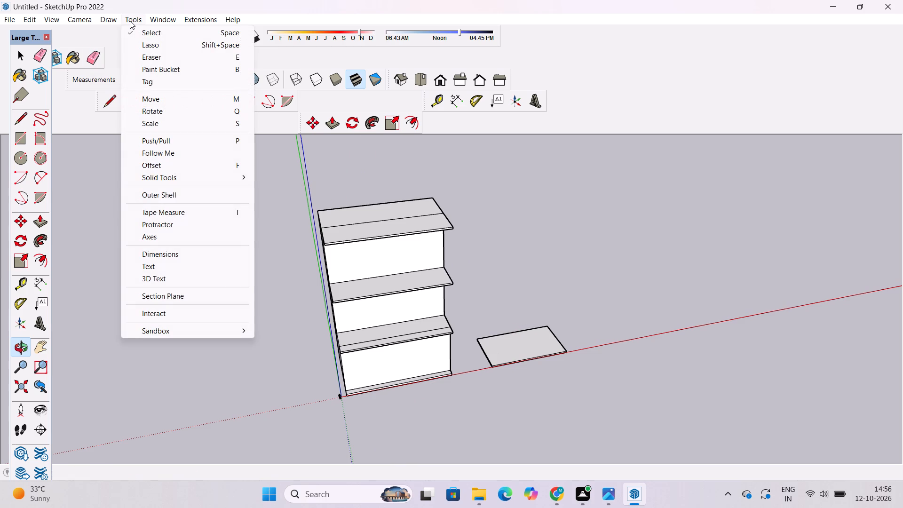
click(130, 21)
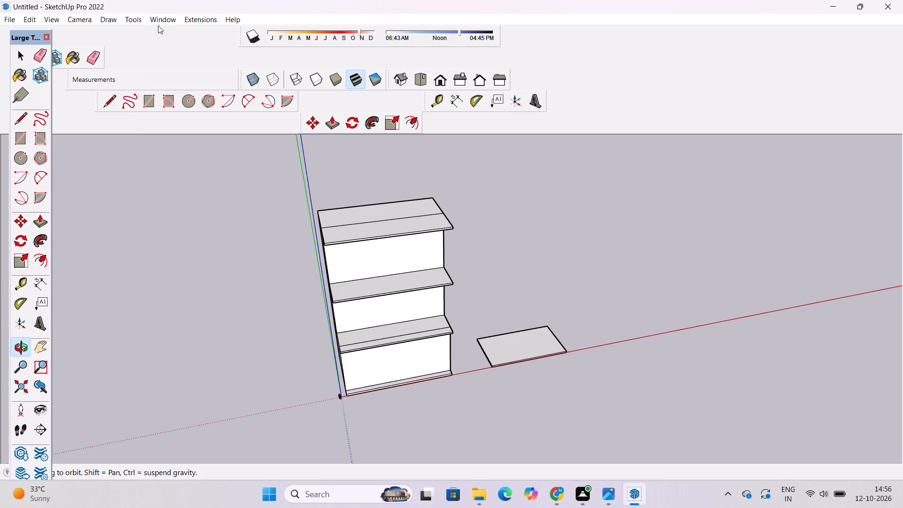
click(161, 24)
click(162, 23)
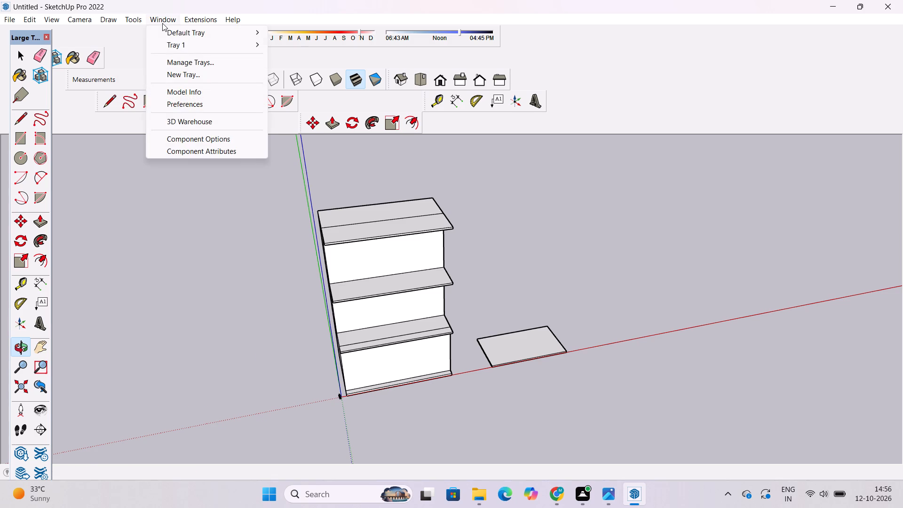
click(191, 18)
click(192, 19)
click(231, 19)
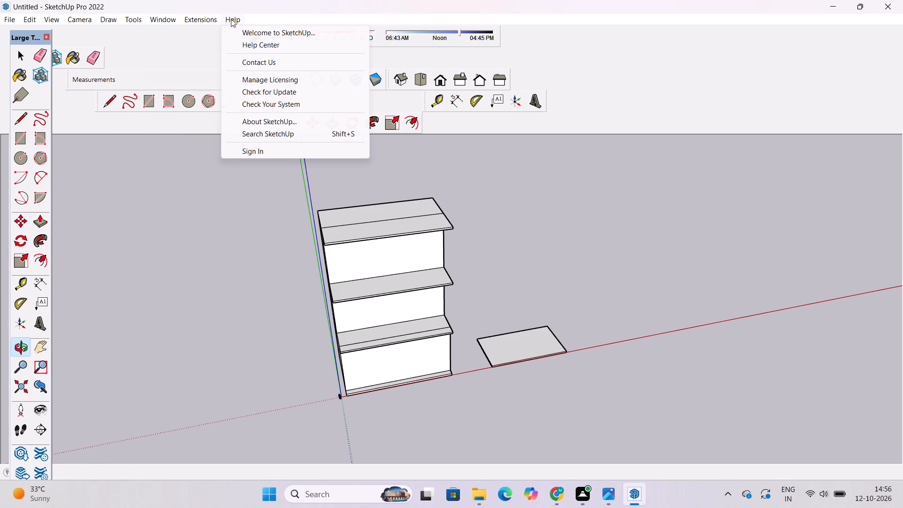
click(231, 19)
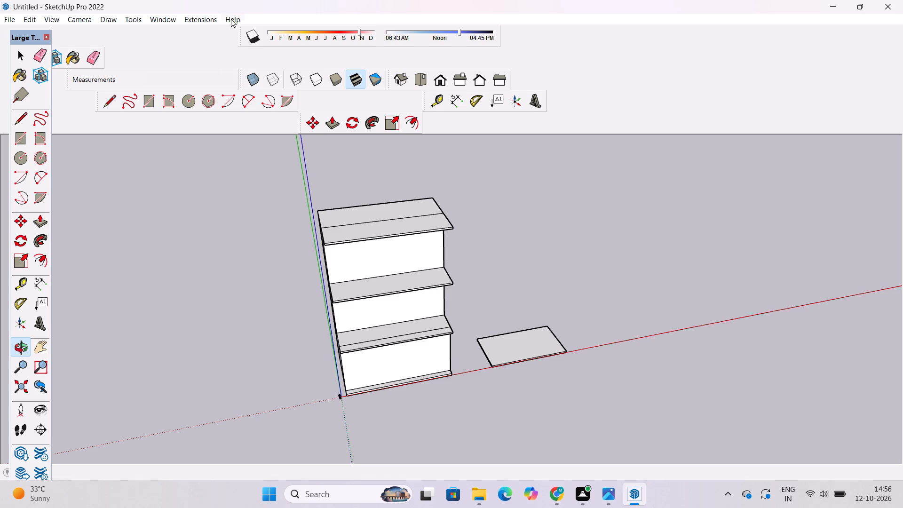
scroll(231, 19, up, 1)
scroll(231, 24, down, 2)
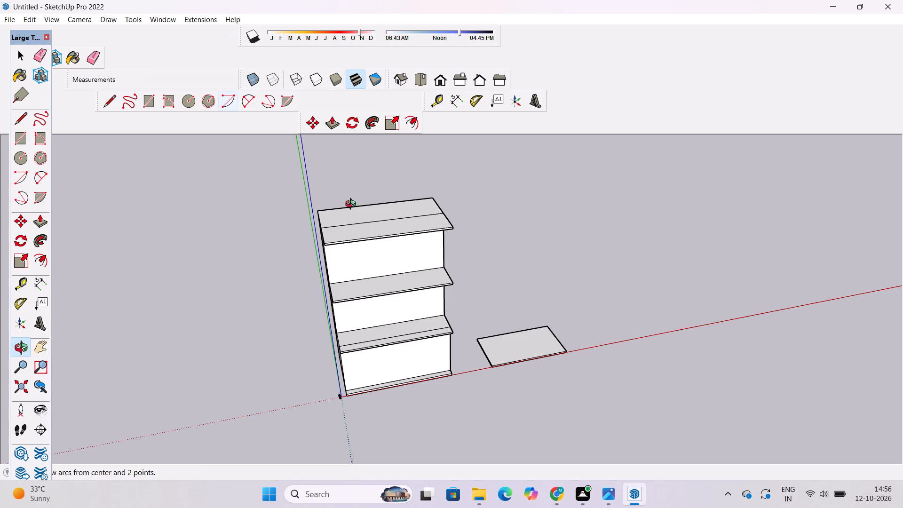
Inspect the building's front elevation from low and raised viewpoints, checking the stacked levels and the overhanging slabs.
shift+drag(428, 286, 421, 265)
scroll(396, 302, up, 2)
shift+drag(396, 303, 395, 297)
scroll(395, 292, up, 3)
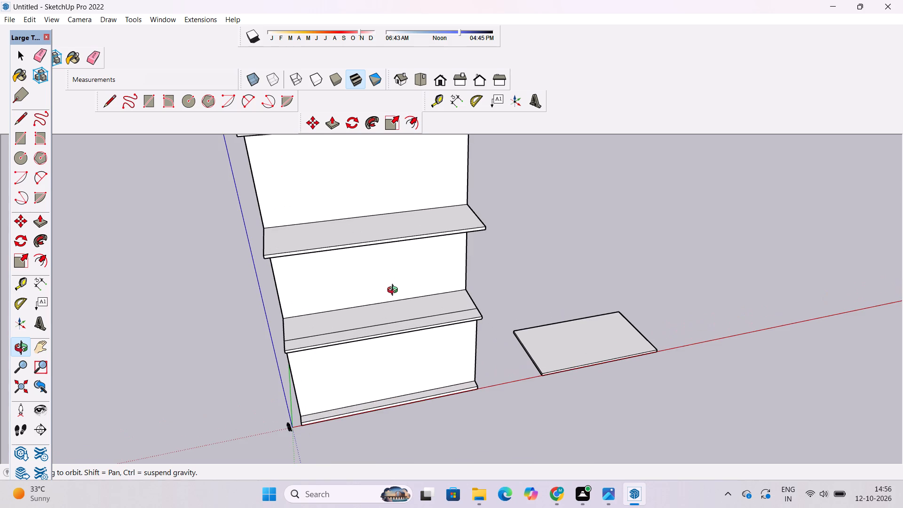
scroll(395, 291, down, 3)
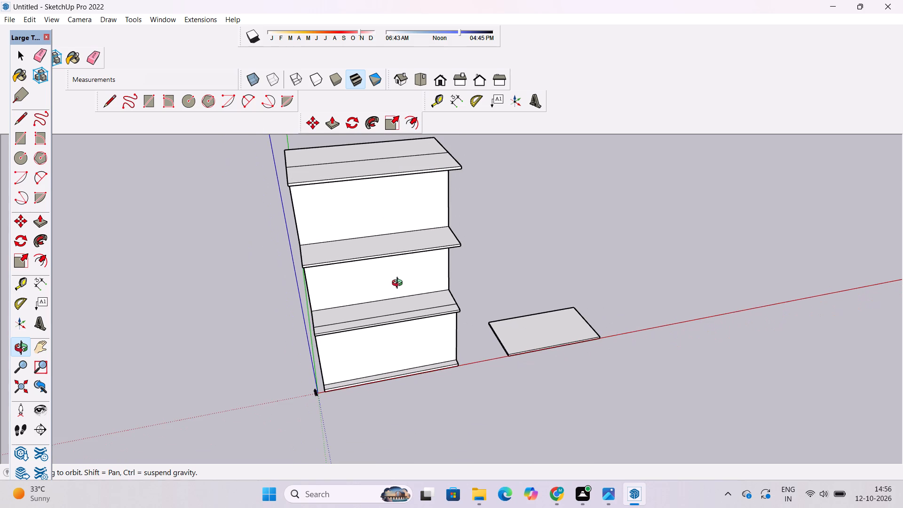
scroll(400, 281, up, 2)
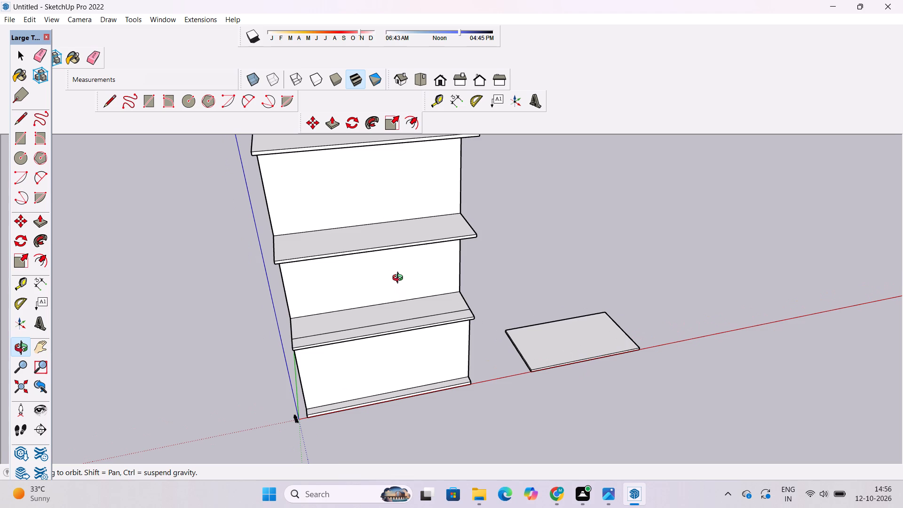
scroll(400, 279, down, 2)
shift+drag(374, 215, 374, 236)
drag(367, 278, 365, 207)
scroll(365, 205, down, 5)
shift+drag(380, 217, 390, 268)
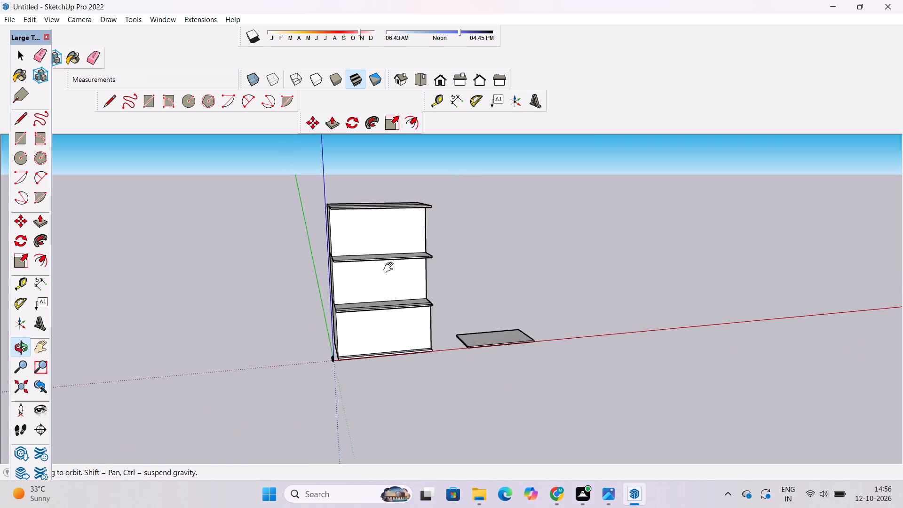
shift+drag(390, 268, 391, 278)
drag(392, 283, 349, 281)
scroll(376, 291, up, 7)
shift+drag(388, 319, 388, 282)
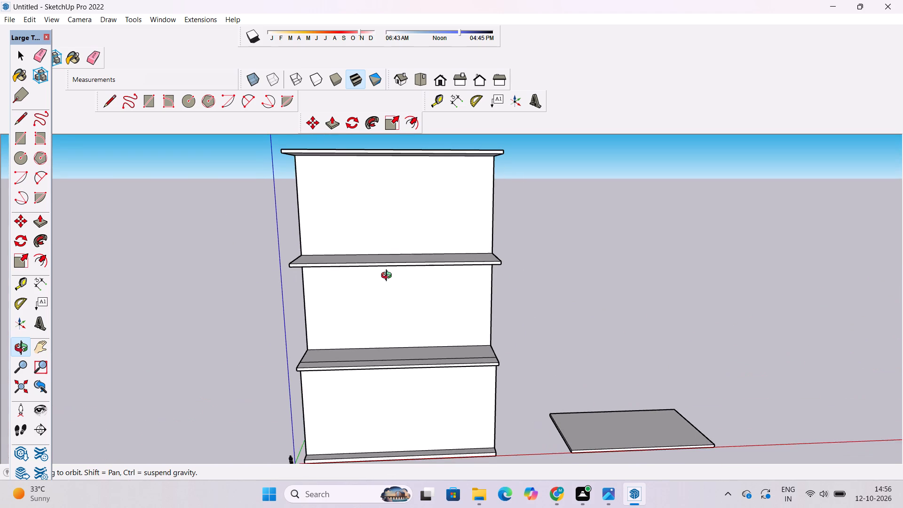
scroll(388, 277, down, 2)
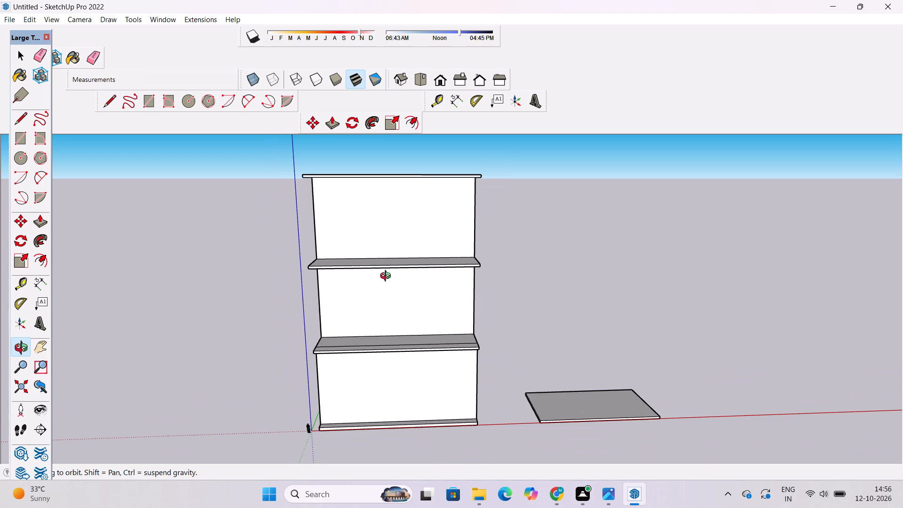
scroll(387, 278, up, 2)
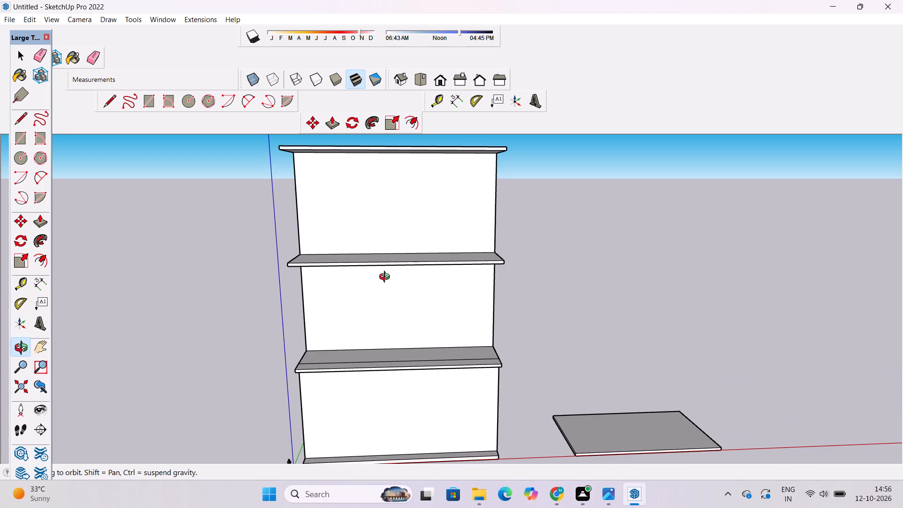
scroll(387, 280, down, 2)
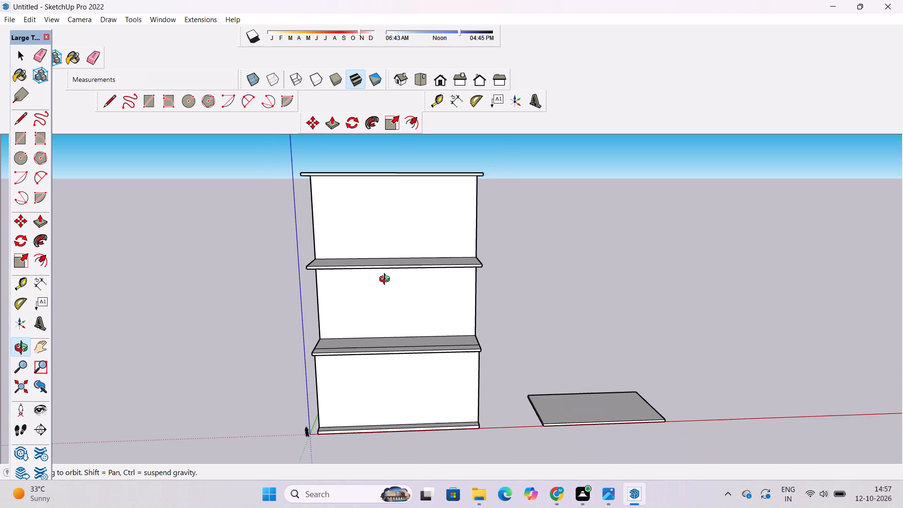
shift+drag(394, 267, 396, 303)
drag(396, 310, 417, 341)
drag(417, 344, 404, 342)
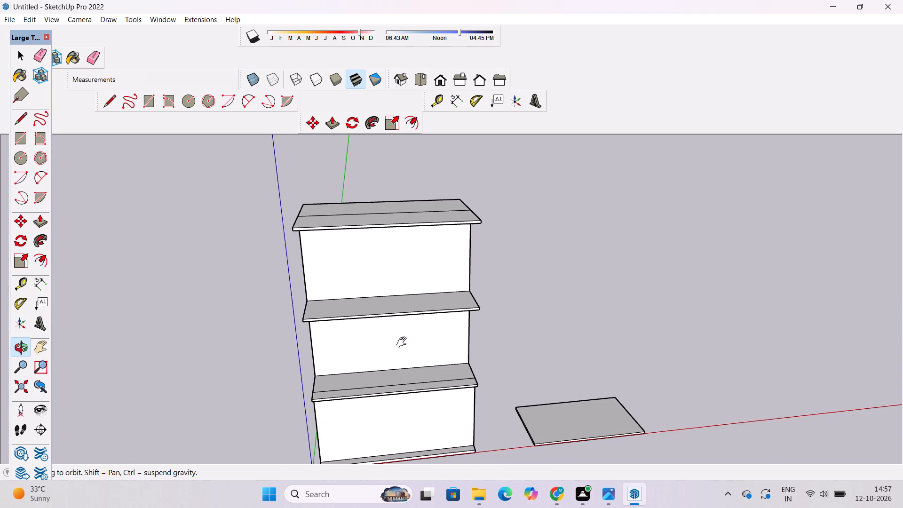
drag(404, 342, 407, 345)
drag(388, 329, 432, 285)
scroll(431, 270, down, 6)
drag(447, 324, 376, 325)
scroll(419, 255, up, 8)
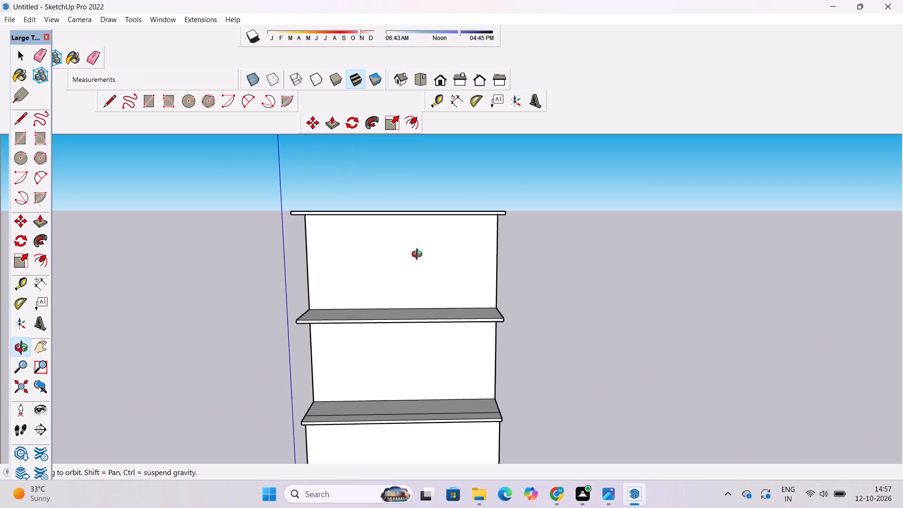
Push/Pull the rear part of the divided top slab upward by 49' to raise another set-back level.
shift+drag(426, 302, 420, 281)
drag(418, 277, 467, 361)
drag(352, 293, 470, 300)
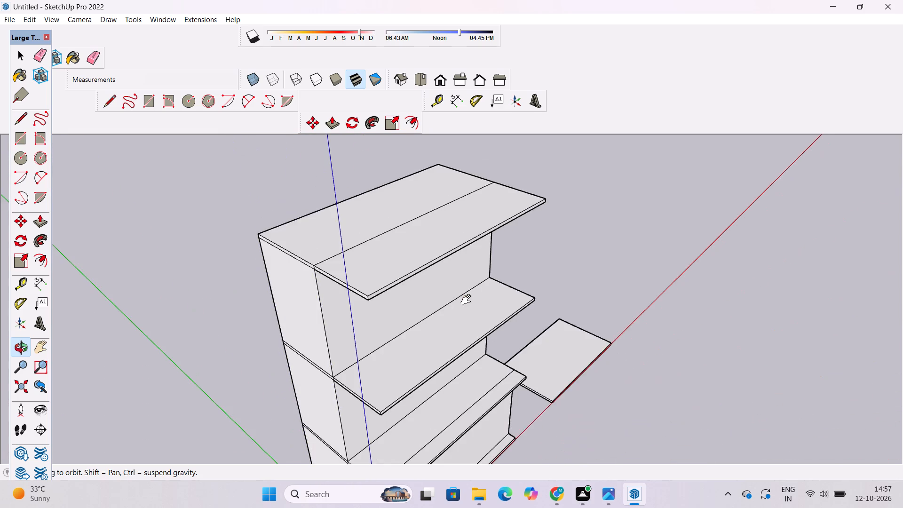
shift+drag(467, 301, 467, 325)
shift+drag(412, 309, 434, 346)
drag(430, 339, 428, 325)
key(p)
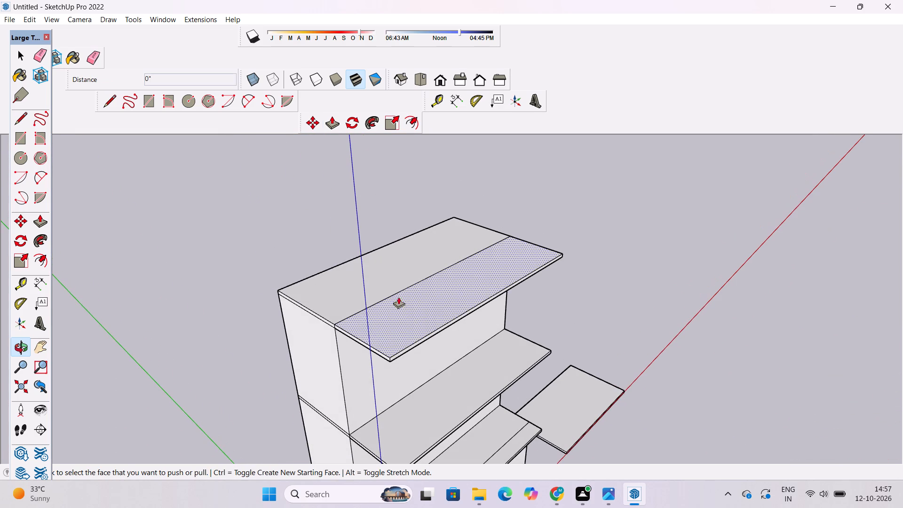
click(345, 294)
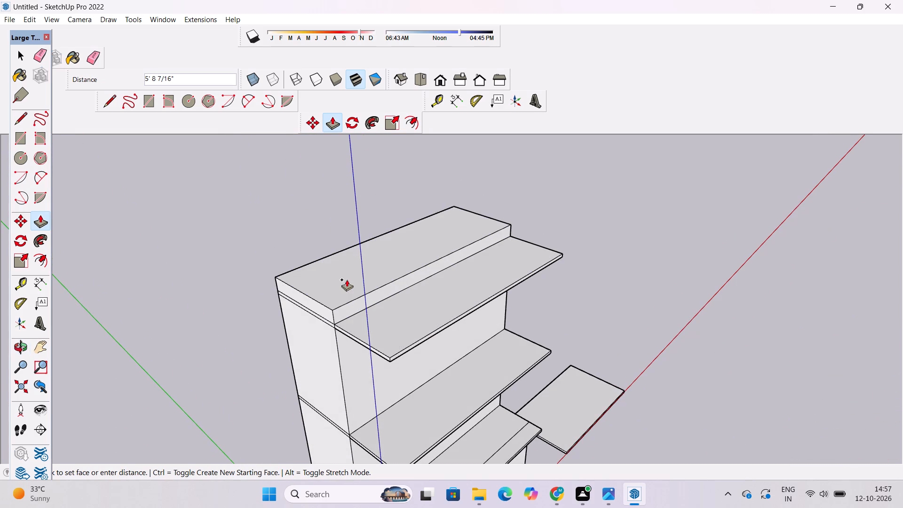
text(49)
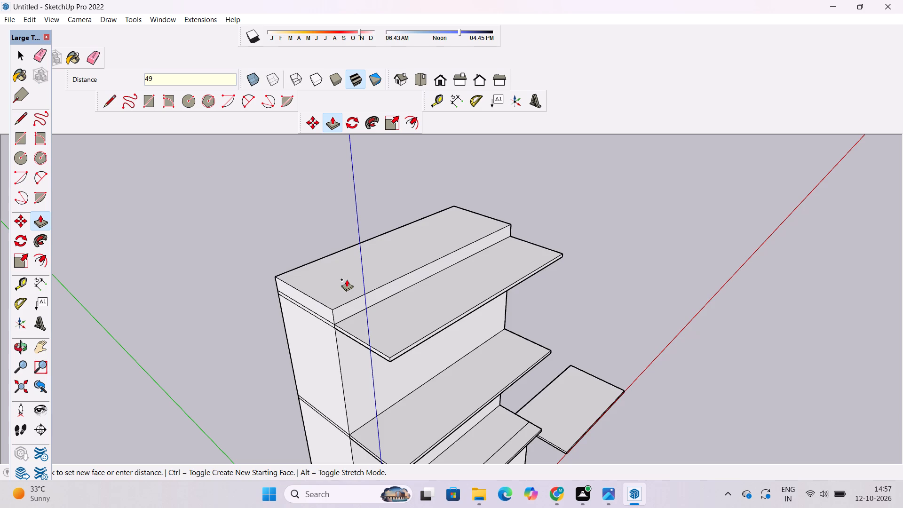
key(apostrophe)
key(Return)
key(space)
scroll(309, 319, down, 4)
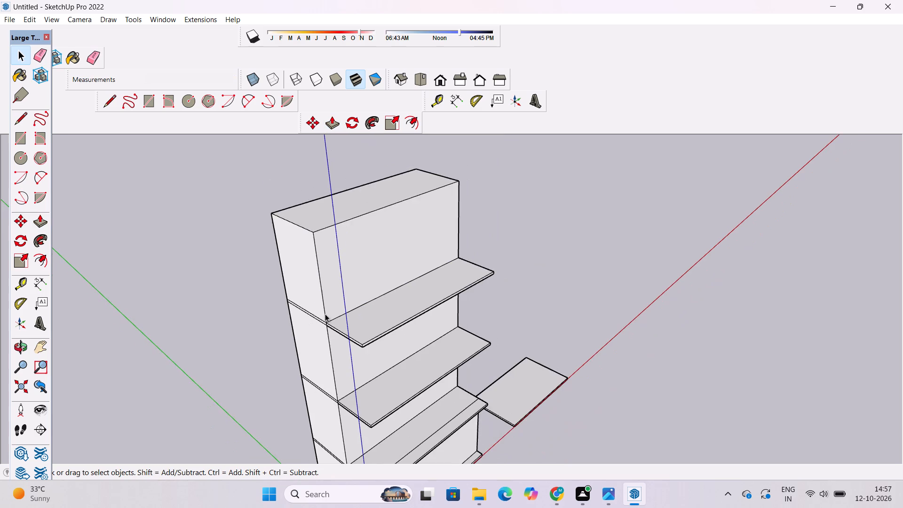
Copy the spare slab lying beside the building onto the top of the newest level, aligned to its rear corner.
scroll(385, 293, down, 4)
scroll(444, 303, up, 3)
key(o)
drag(486, 356, 471, 355)
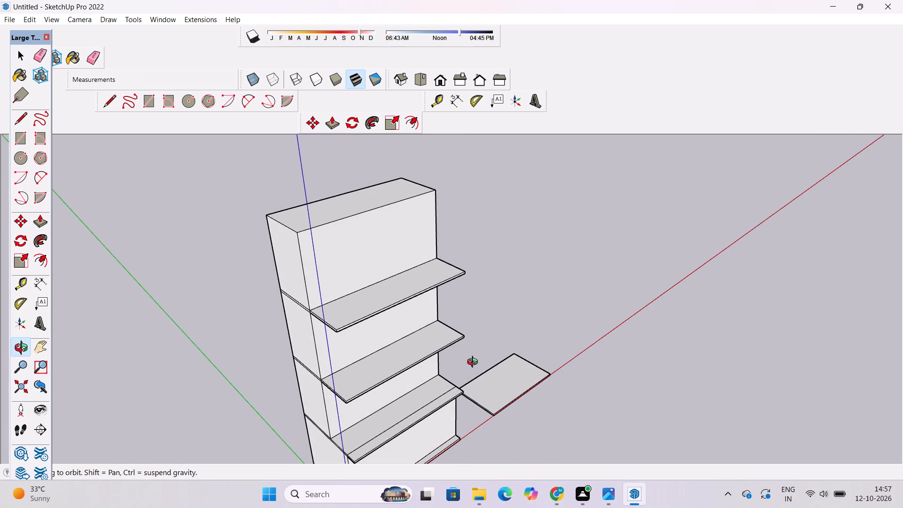
drag(483, 372, 473, 361)
shift+scroll(490, 399, up, 4)
shift+drag(490, 400, 449, 383)
shift+scroll(445, 378, up, 5)
shift+drag(440, 380, 439, 380)
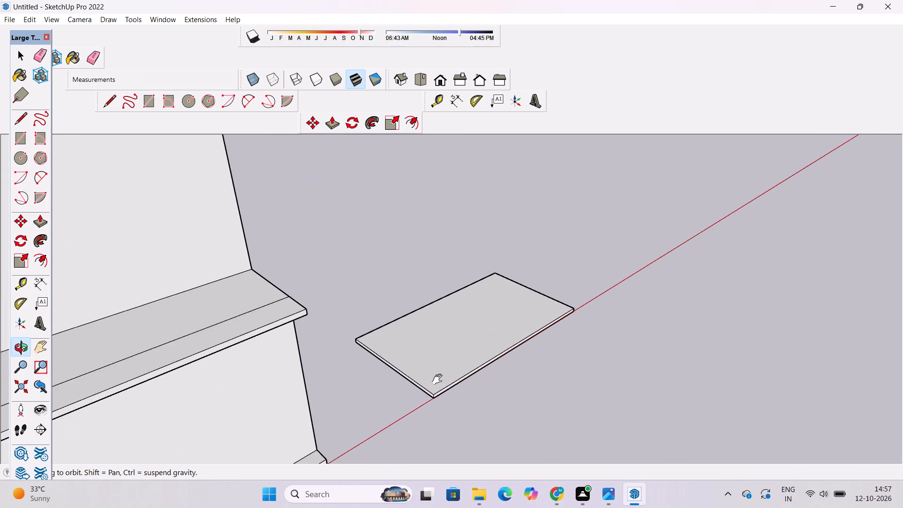
shift+drag(439, 380, 437, 373)
drag(436, 370, 454, 361)
key(space)
click(418, 359)
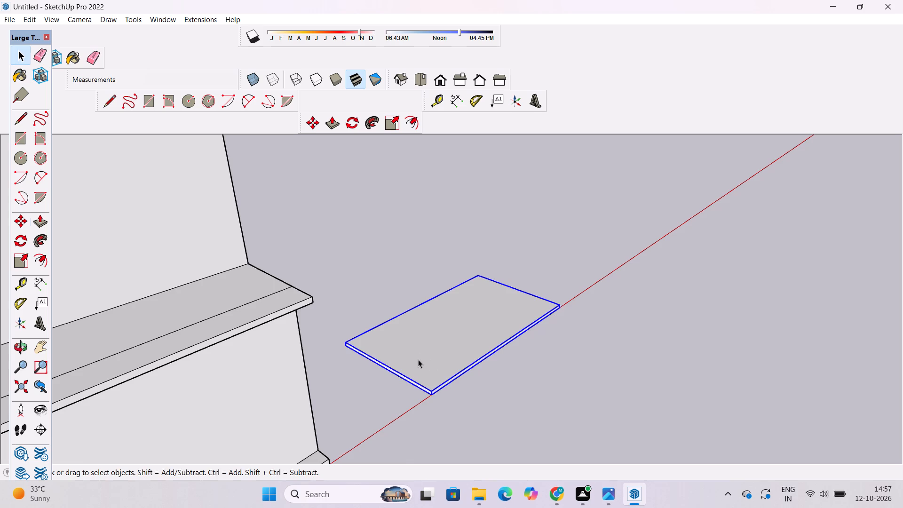
key(m)
scroll(344, 353, up, 9)
click(349, 339)
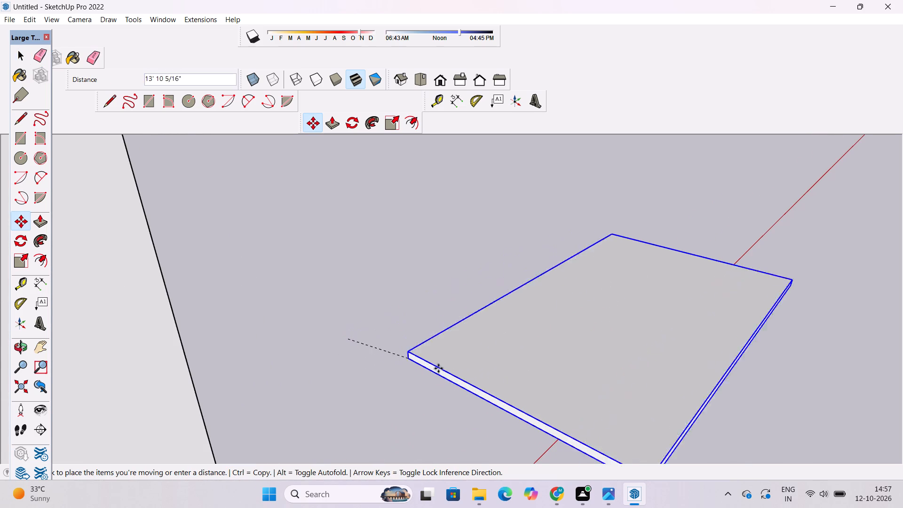
scroll(448, 371, down, 11)
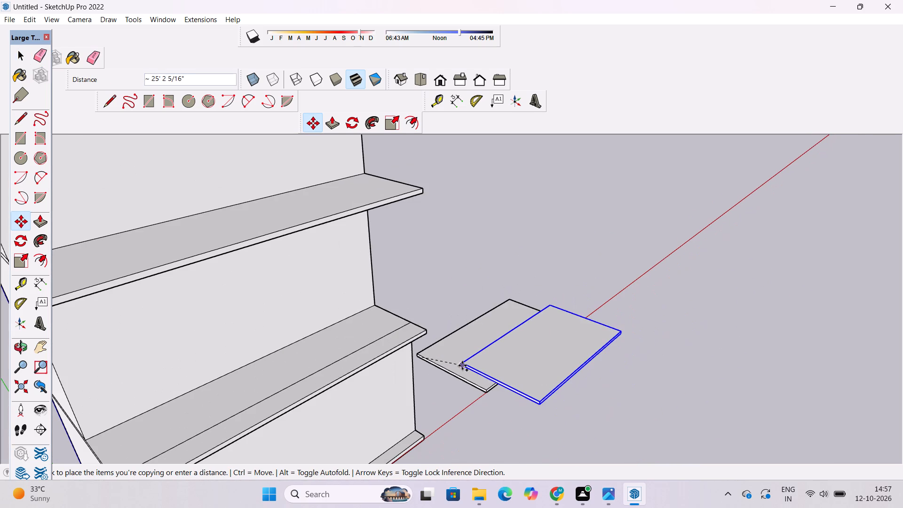
scroll(464, 367, down, 14)
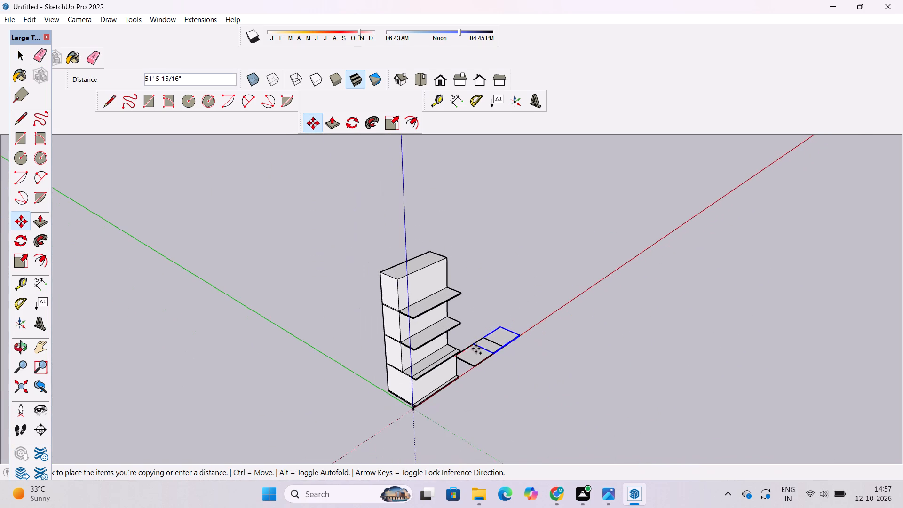
scroll(424, 271, up, 18)
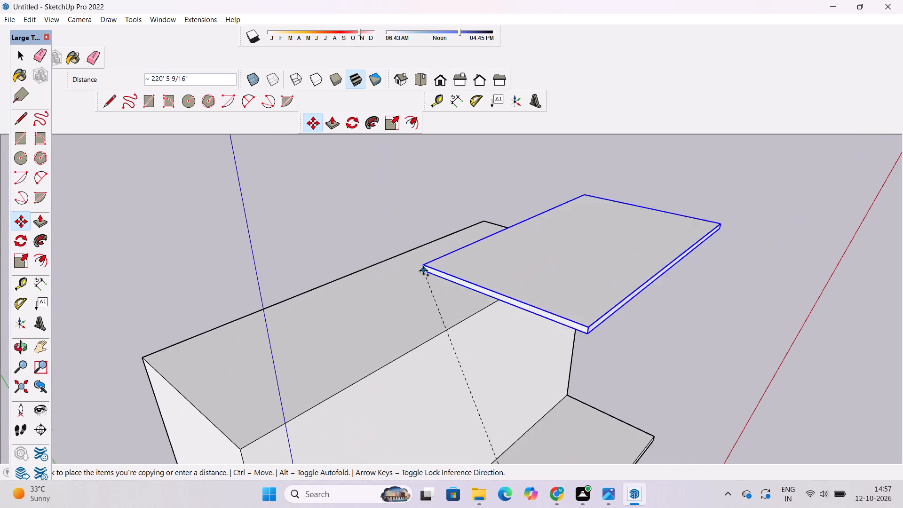
click(142, 362)
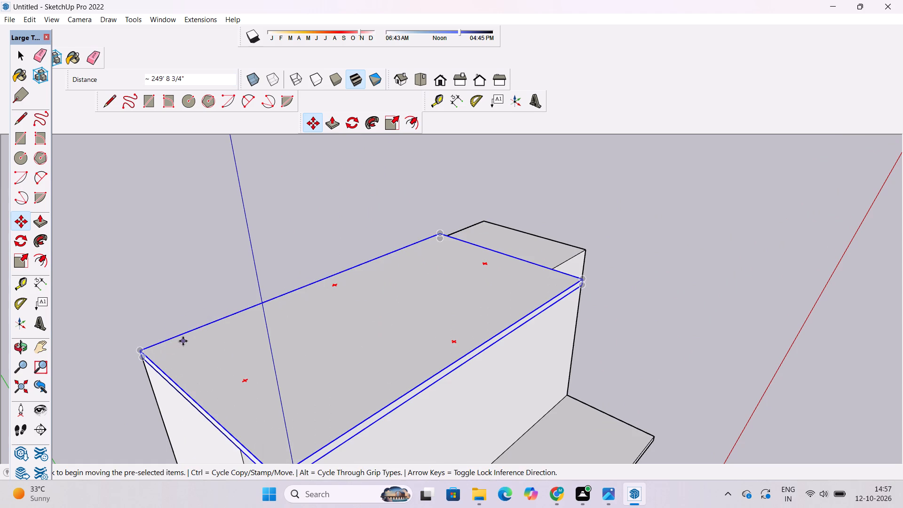
key(space)
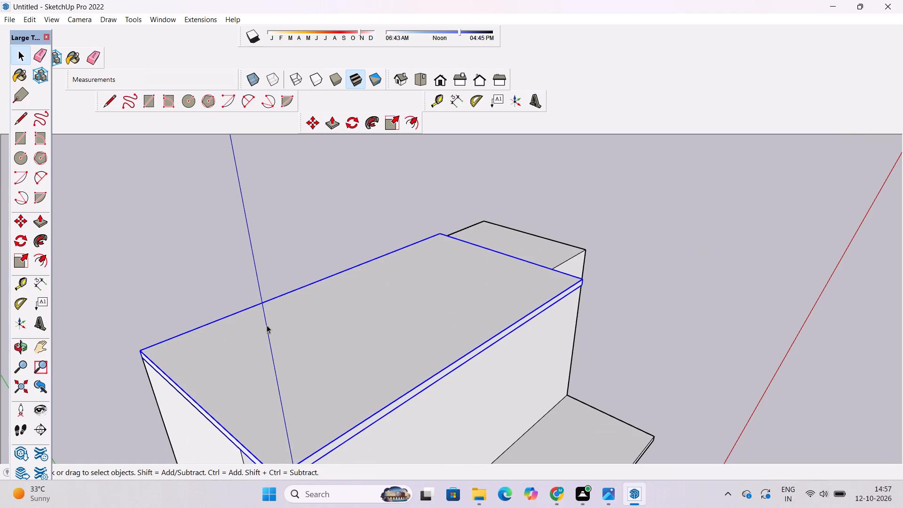
Explode the copied slab group on top of the building.
right_click(314, 306)
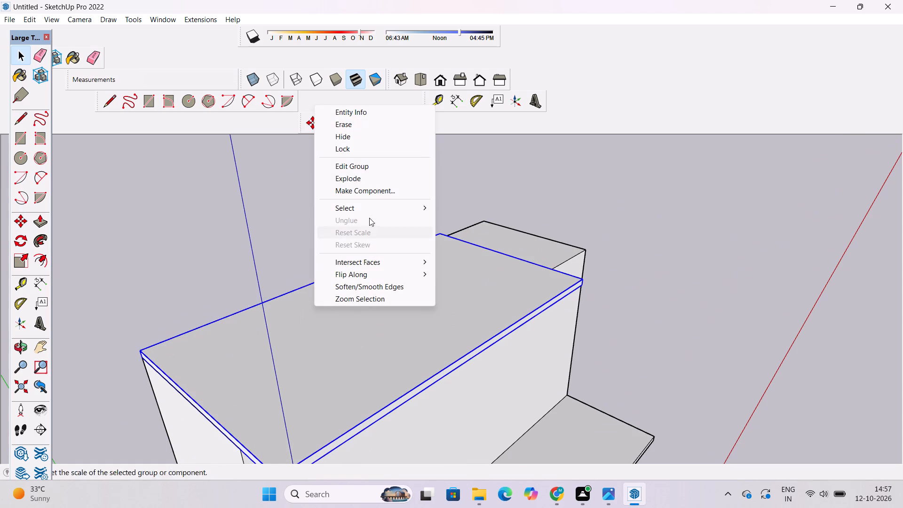
click(368, 181)
click(562, 179)
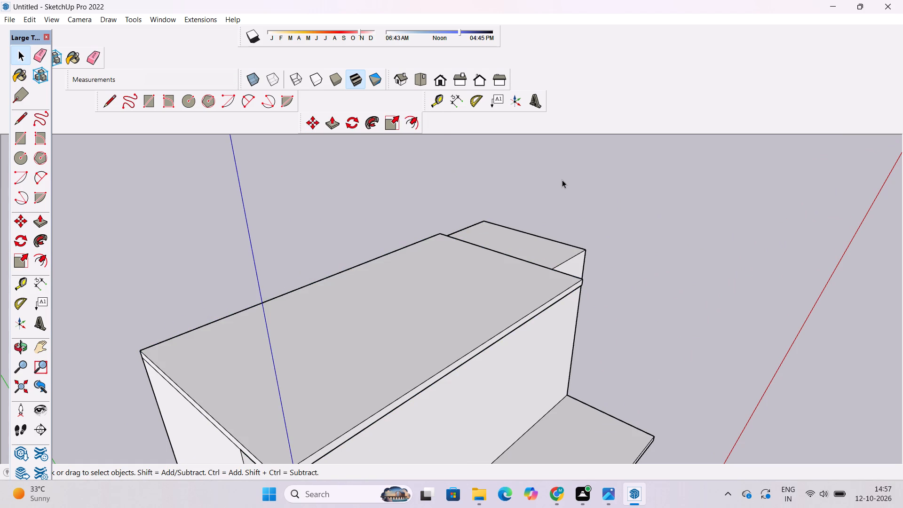
Push/Pull the short end of the new top slab outward by 20' to meet the building's end wall.
key(o)
scroll(563, 192, down, 1)
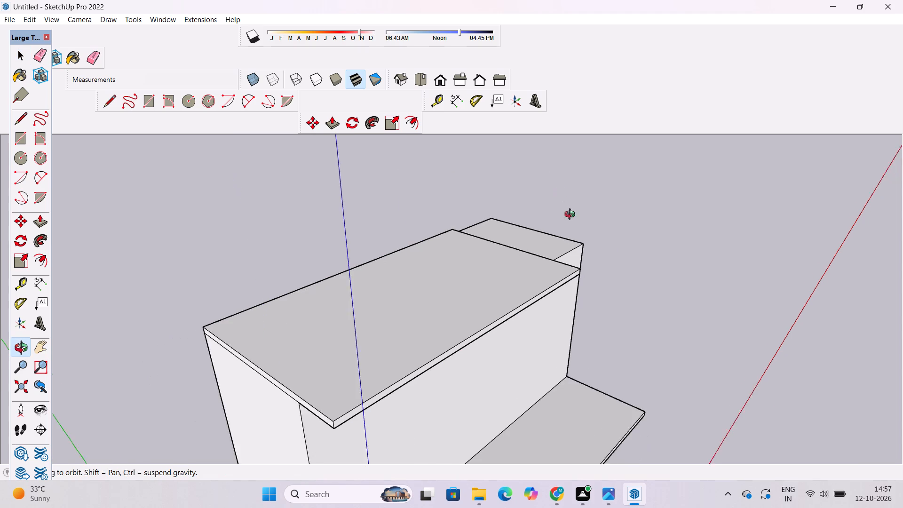
scroll(572, 215, down, 1)
drag(672, 323, 470, 313)
shift+drag(444, 312, 468, 271)
drag(632, 276, 420, 294)
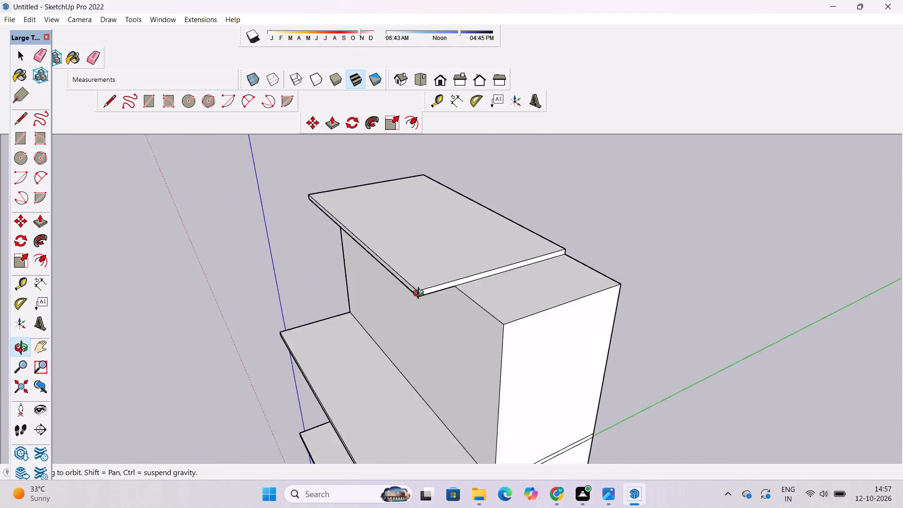
drag(420, 294, 416, 293)
scroll(456, 228, up, 4)
shift+drag(504, 317, 497, 316)
drag(494, 314, 524, 300)
key(p)
scroll(492, 267, down, 2)
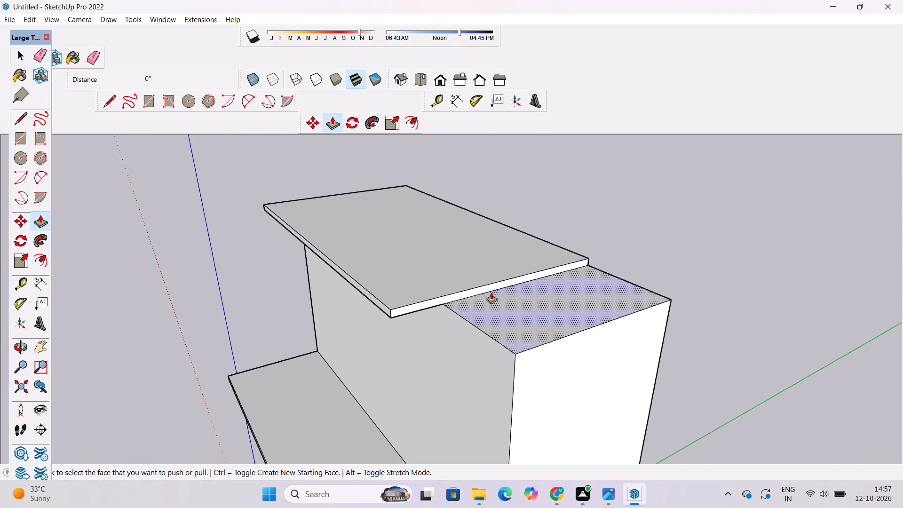
click(498, 283)
scroll(500, 289, down, 5)
click(519, 352)
Push/Pull the new top slab's front edge to align with the front edge of the slab below.
scroll(569, 234, down, 6)
scroll(513, 337, up, 5)
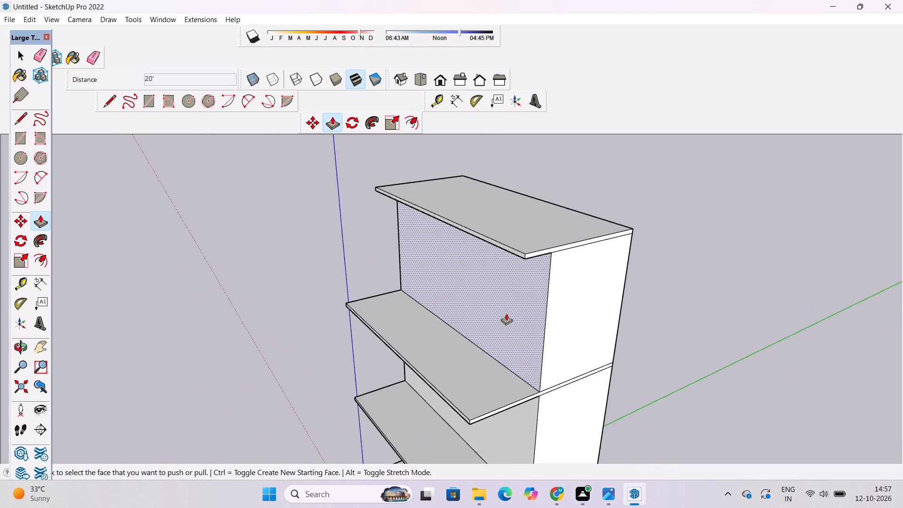
scroll(506, 313, up, 3)
click(533, 210)
scroll(533, 210, down, 6)
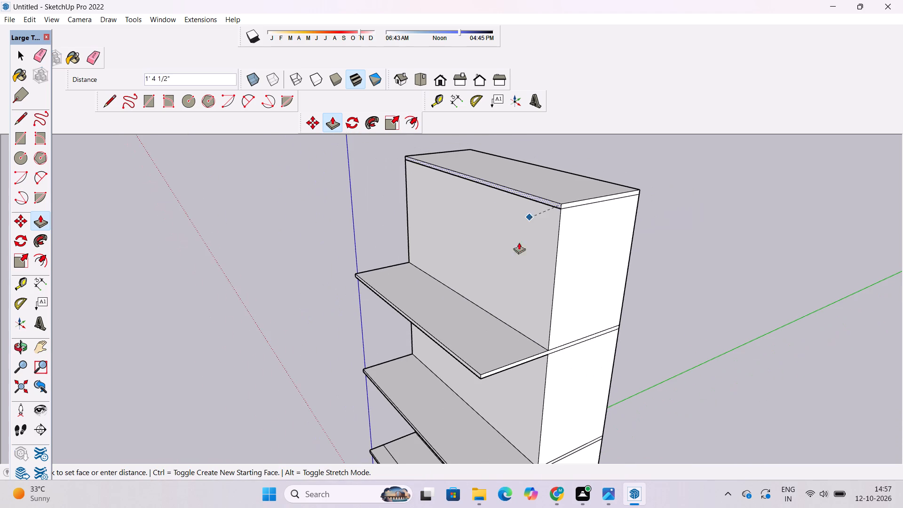
click(483, 377)
key(space)
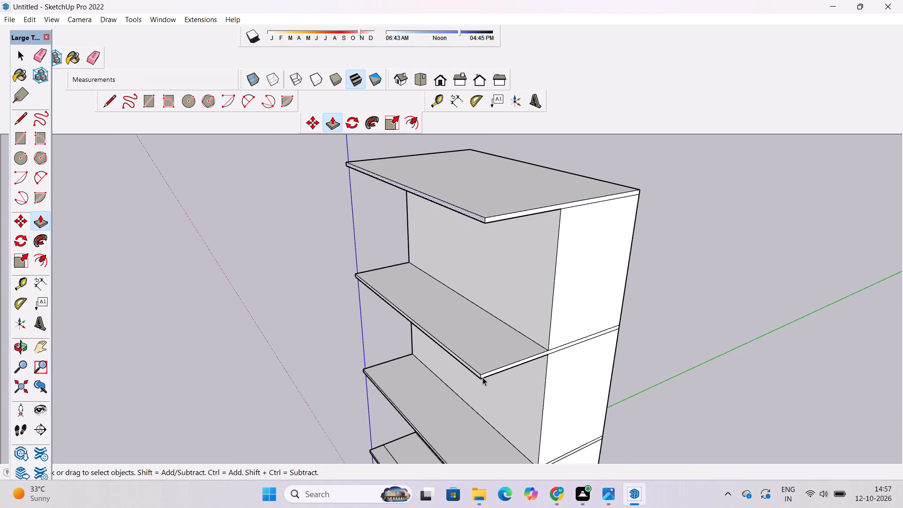
Inspect the building from both ends and the front, comparing the new top slab's overhang with the slabs below.
key(o)
scroll(506, 333, down, 6)
drag(285, 340, 657, 298)
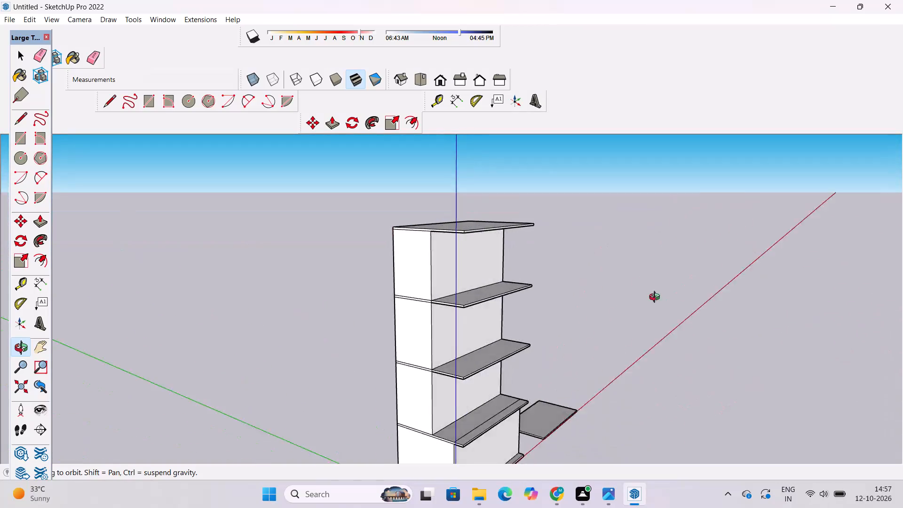
drag(657, 298, 458, 278)
scroll(444, 266, down, 6)
scroll(473, 312, up, 3)
drag(484, 316, 527, 305)
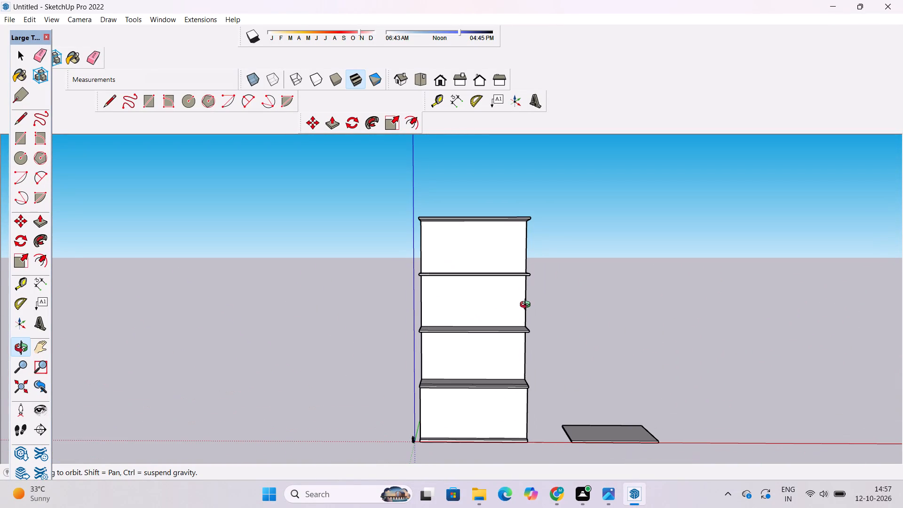
drag(523, 310, 511, 329)
scroll(496, 327, down, 3)
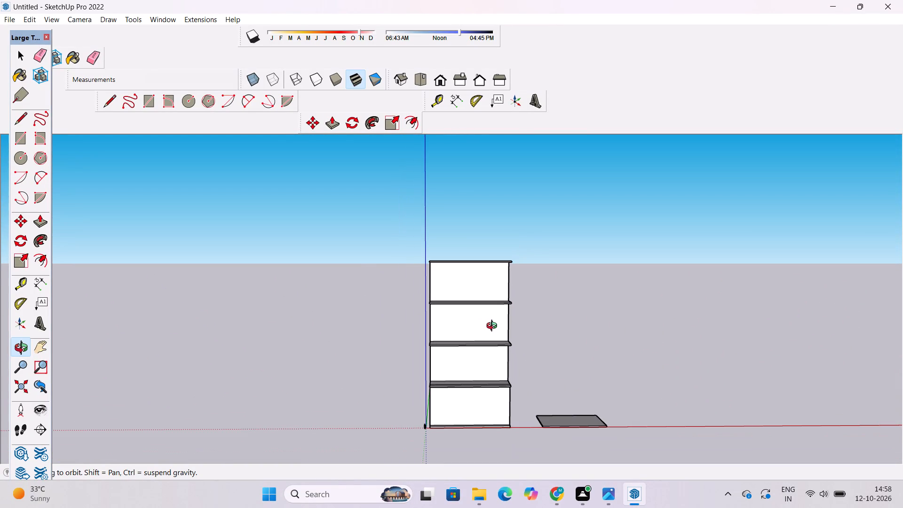
scroll(495, 325, up, 4)
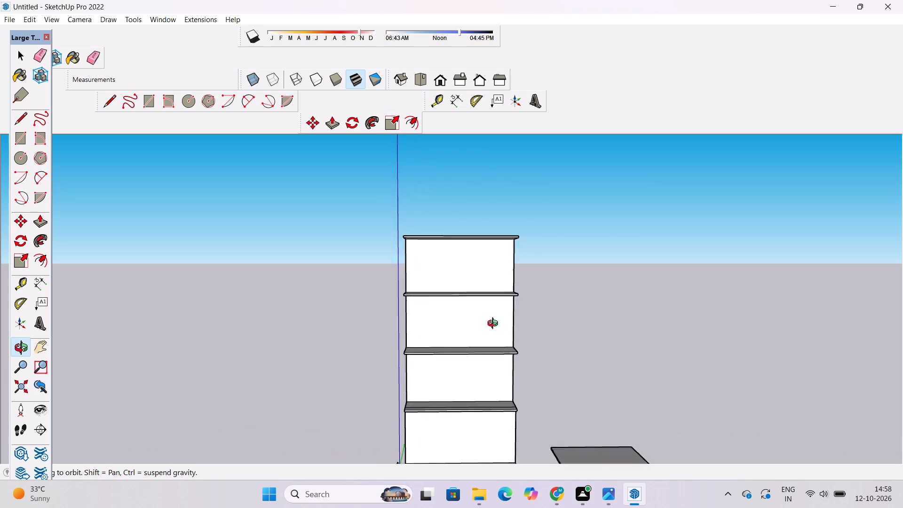
scroll(495, 325, up, 1)
drag(578, 340, 389, 354)
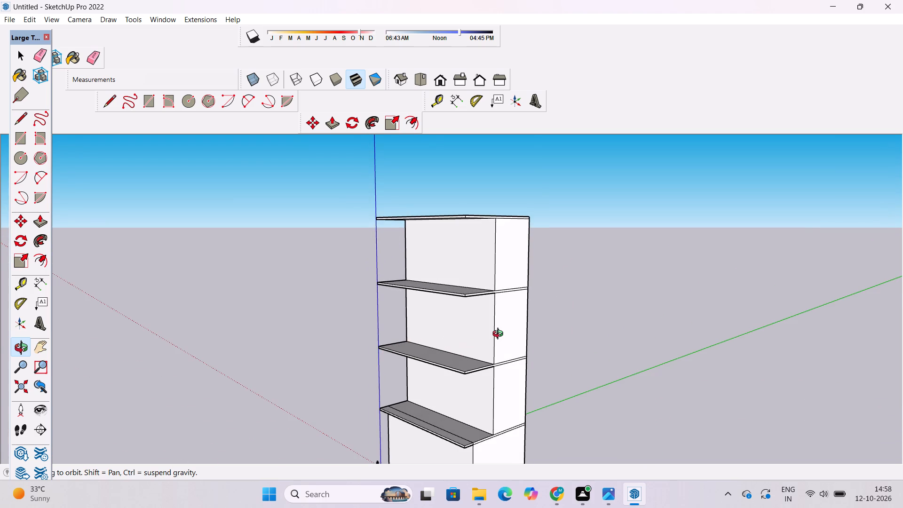
scroll(500, 334, up, 4)
shift+drag(469, 325, 445, 315)
drag(442, 312, 475, 310)
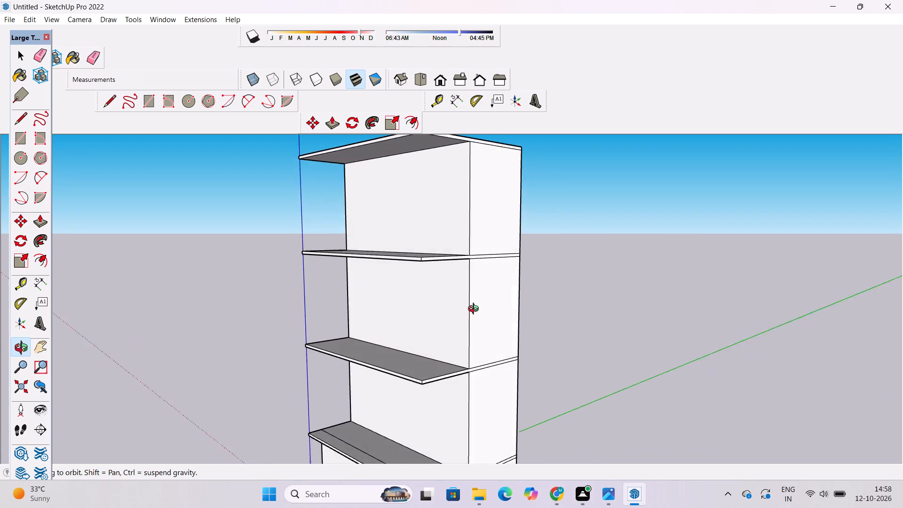
drag(475, 310, 476, 310)
drag(475, 311, 453, 324)
scroll(429, 317, down, 3)
shift+drag(435, 321, 407, 310)
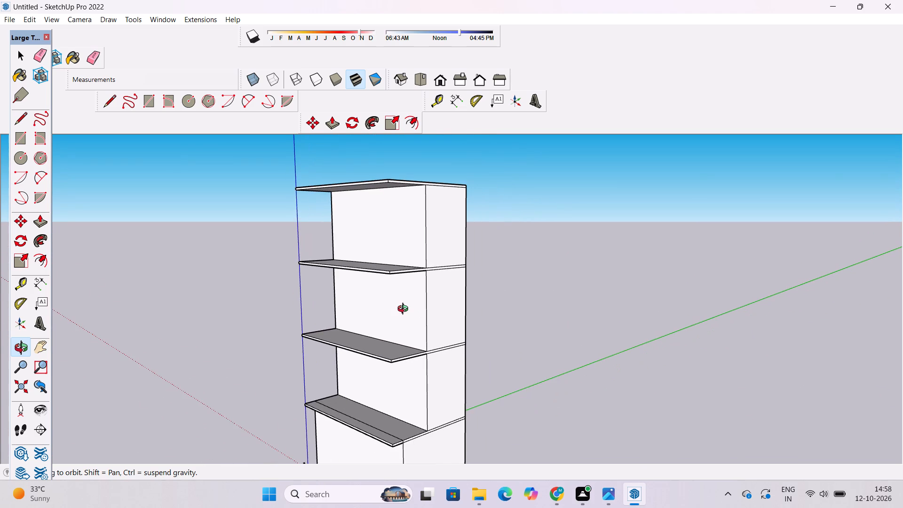
scroll(405, 310, down, 1)
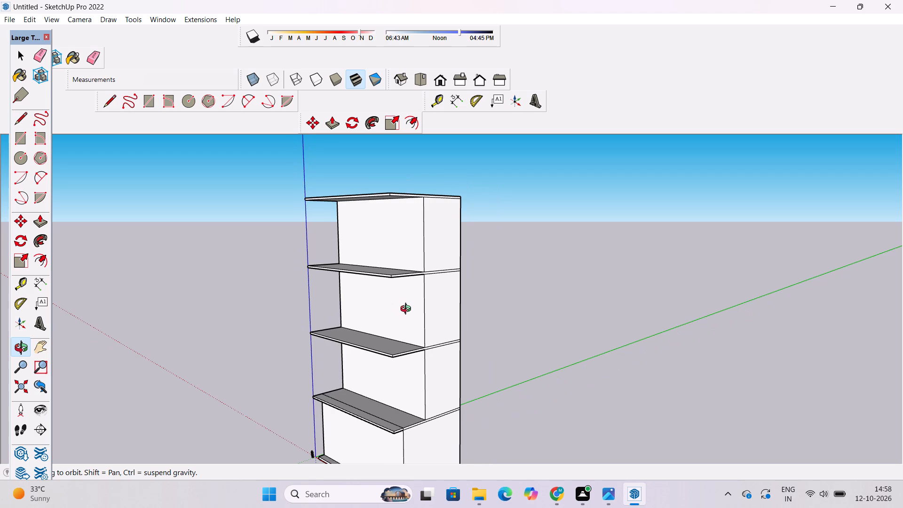
scroll(408, 310, up, 1)
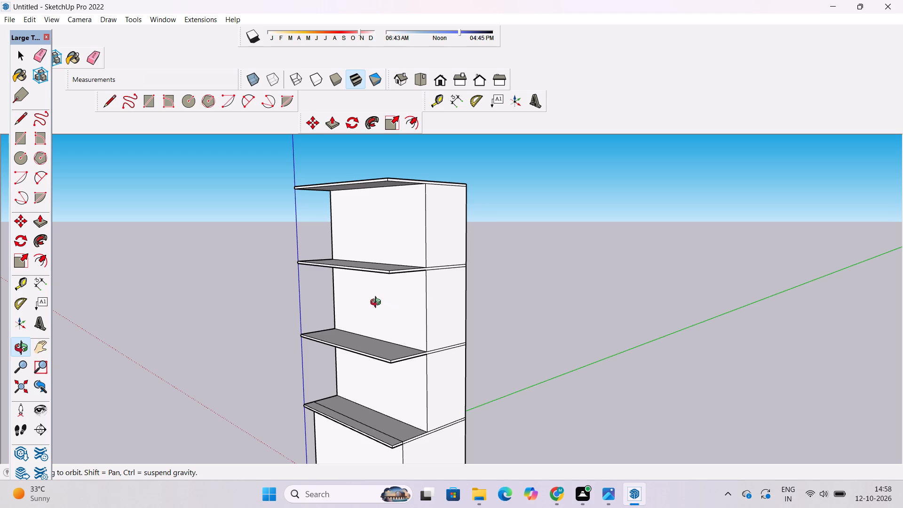
Examine the stacked levels from low and raised corner viewpoints, checking the slab undersides, set-backs and stepped base.
shift+click(367, 312)
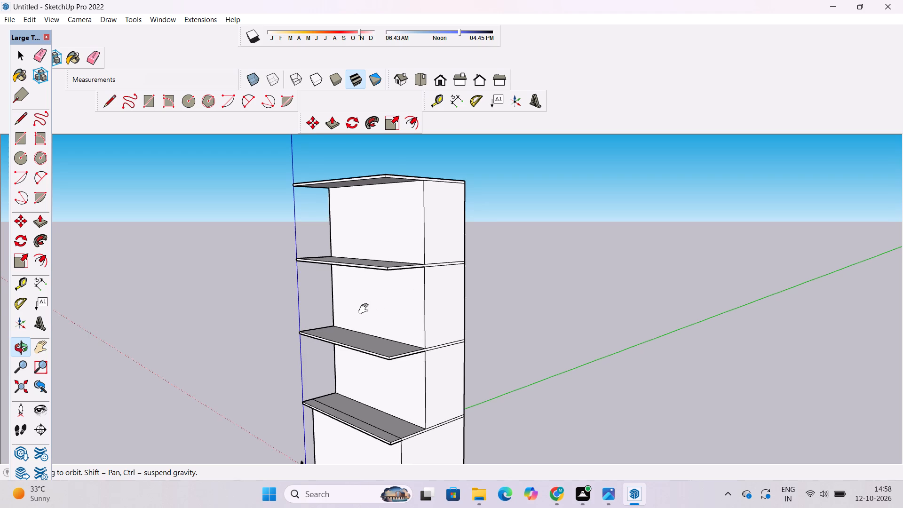
shift+drag(365, 309, 381, 312)
scroll(373, 298, up, 3)
shift+drag(373, 291, 372, 302)
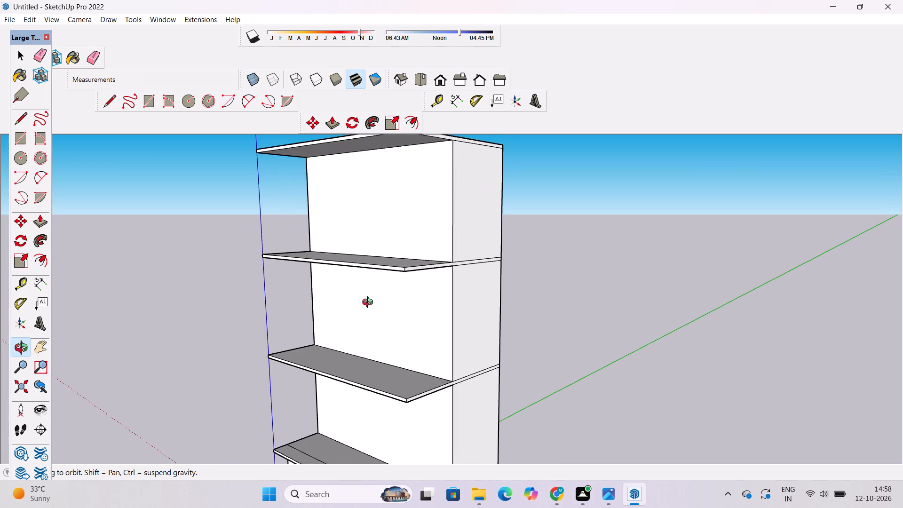
scroll(370, 303, down, 2)
shift+click(370, 303)
scroll(370, 303, up, 2)
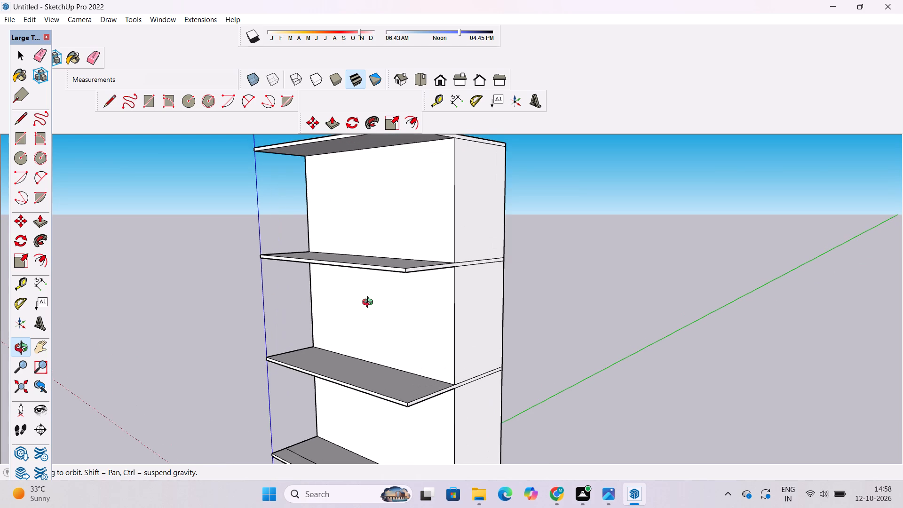
shift+scroll(371, 296, down, 2)
shift+drag(372, 293, 372, 305)
drag(372, 305, 421, 295)
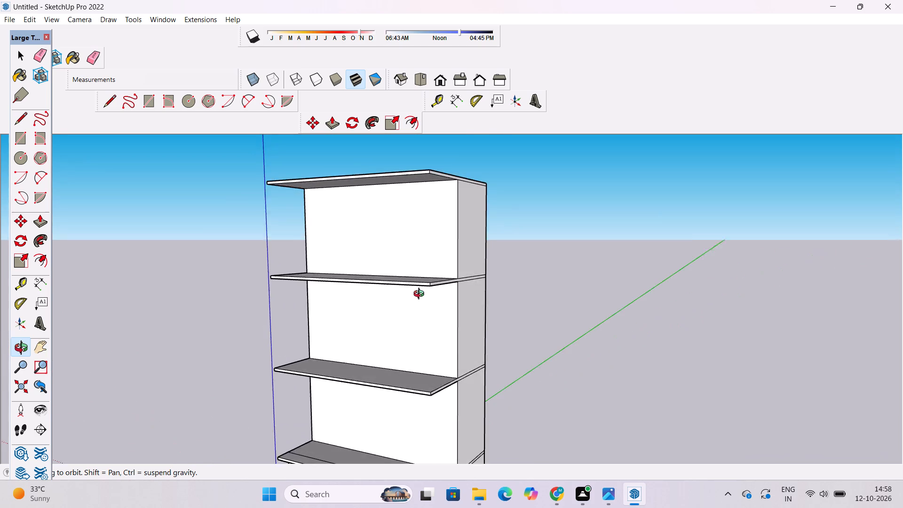
drag(421, 295, 425, 294)
shift+scroll(424, 291, down, 4)
drag(419, 292, 431, 294)
shift+drag(432, 294, 431, 277)
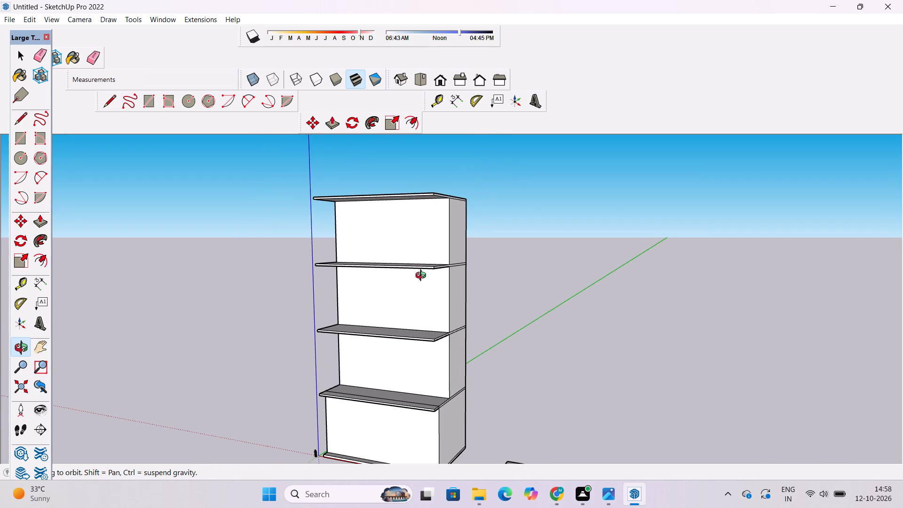
scroll(412, 284, down, 3)
shift+drag(406, 299, 402, 312)
drag(402, 332, 384, 373)
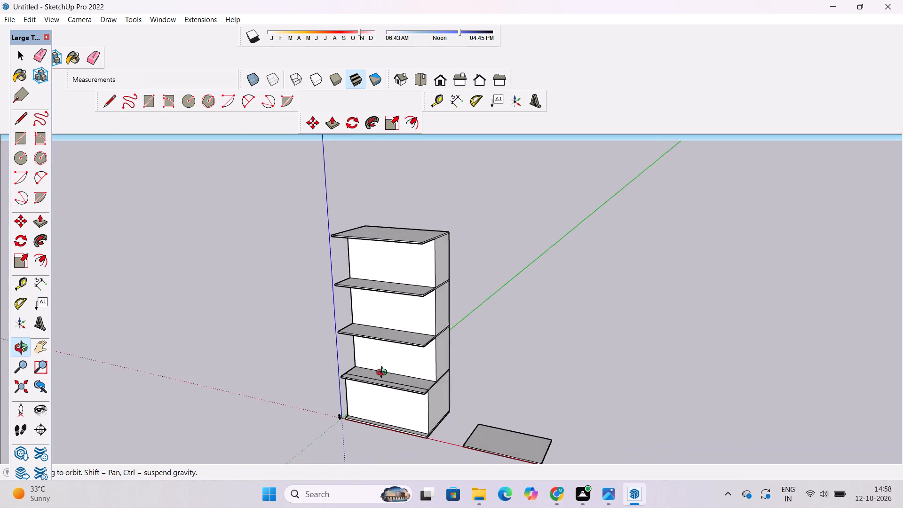
drag(384, 373, 321, 379)
click(400, 383)
scroll(389, 374, up, 4)
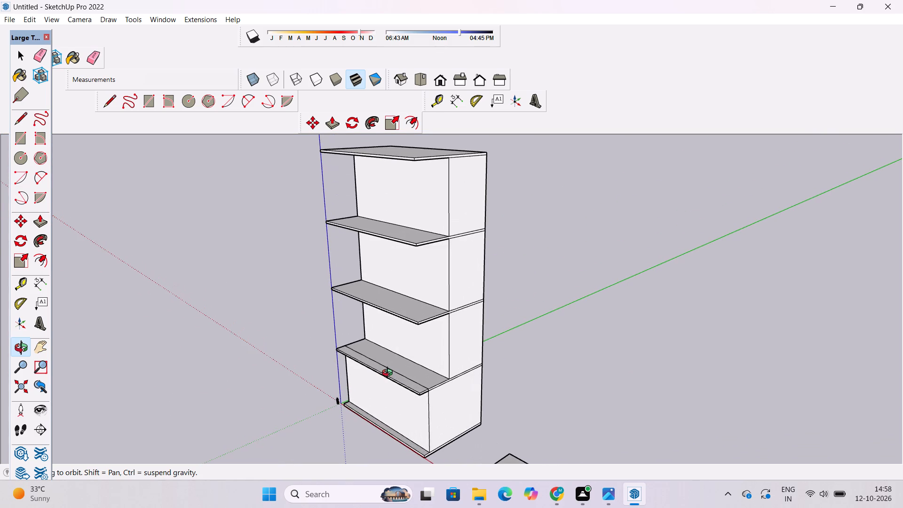
scroll(389, 374, down, 3)
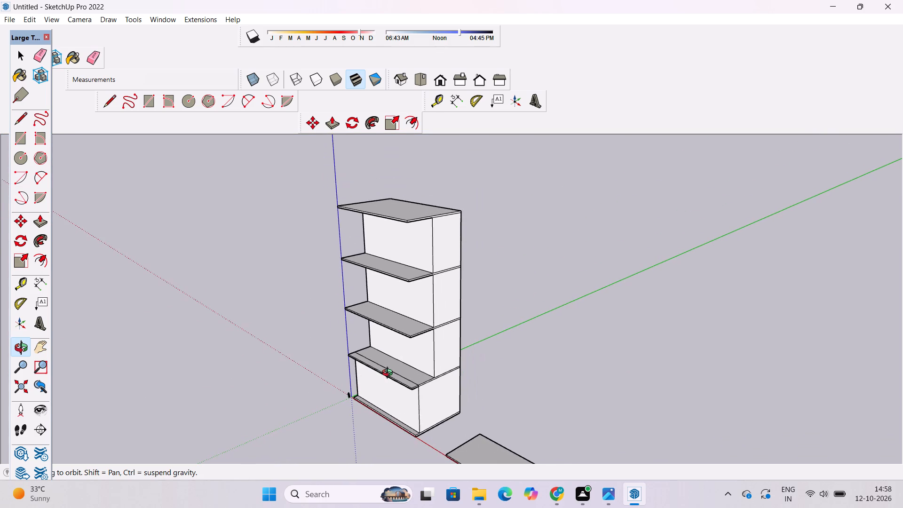
drag(365, 381, 396, 398)
scroll(396, 398, up, 3)
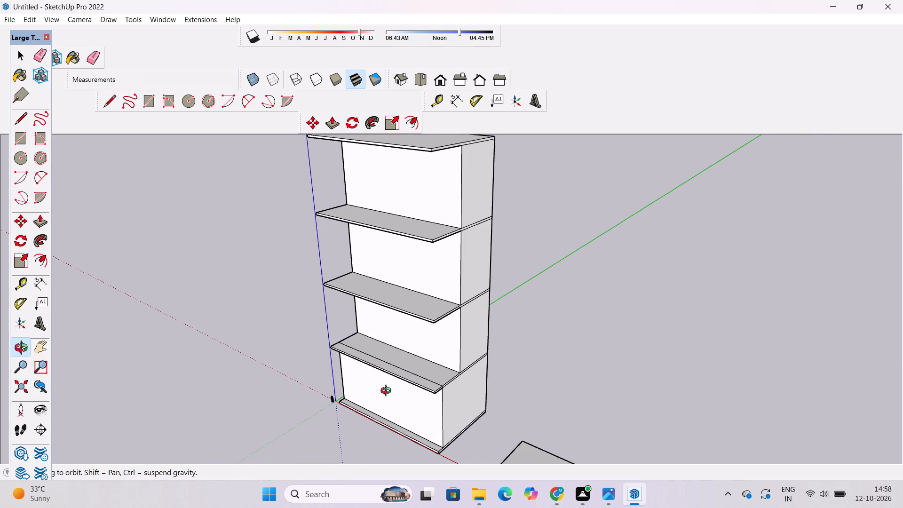
Inspect the stacked levels and overhanging slabs from the front, both ends and a low corner viewpoint.
drag(375, 381, 429, 388)
shift+drag(429, 388, 421, 389)
scroll(412, 389, down, 3)
drag(411, 388, 427, 395)
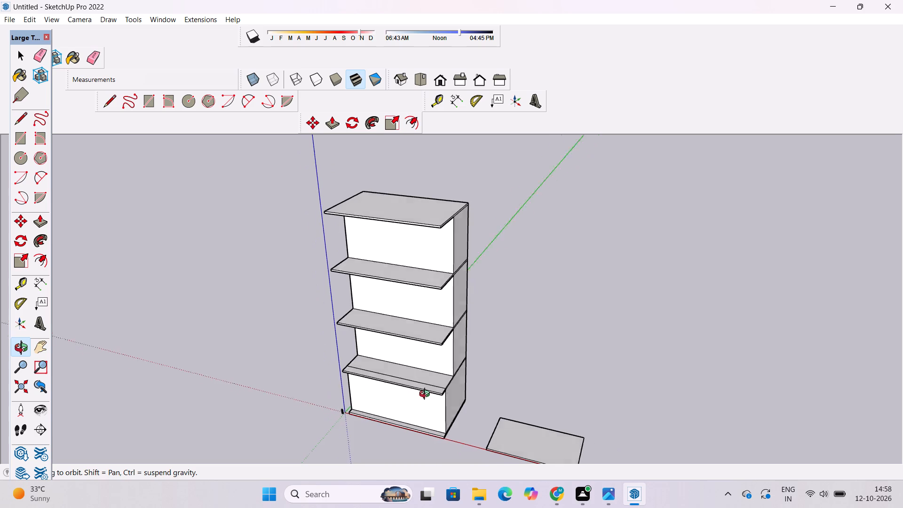
drag(427, 395, 439, 396)
drag(432, 388, 407, 404)
scroll(404, 402, down, 4)
drag(397, 402, 420, 406)
scroll(397, 410, up, 4)
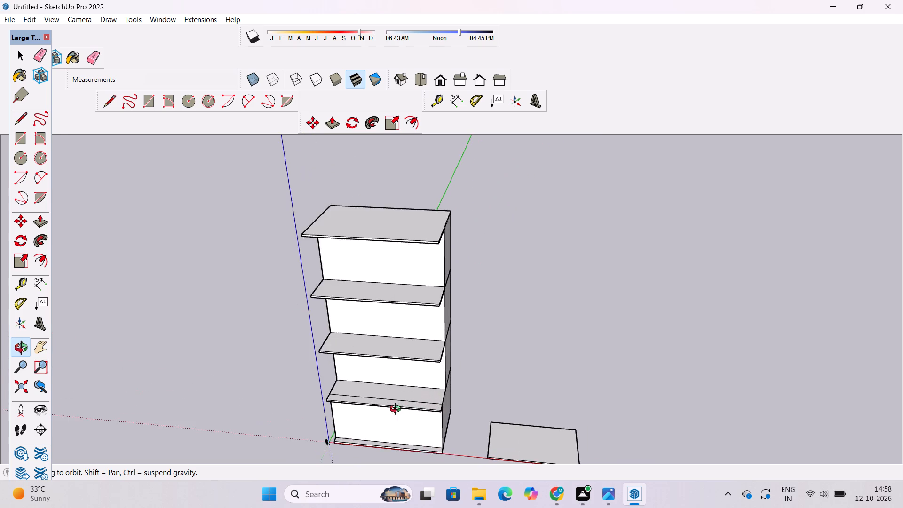
shift+drag(397, 410, 356, 405)
drag(358, 404, 404, 410)
scroll(404, 410, up, 4)
shift+drag(401, 410, 408, 408)
drag(386, 409, 433, 396)
shift+drag(396, 405, 477, 384)
drag(369, 425, 491, 341)
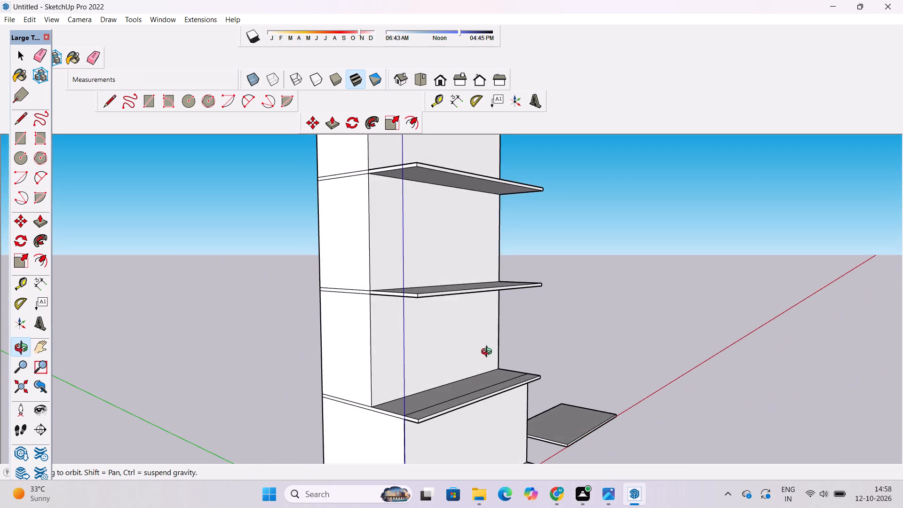
drag(485, 359, 421, 417)
scroll(432, 388, down, 3)
drag(455, 384, 396, 384)
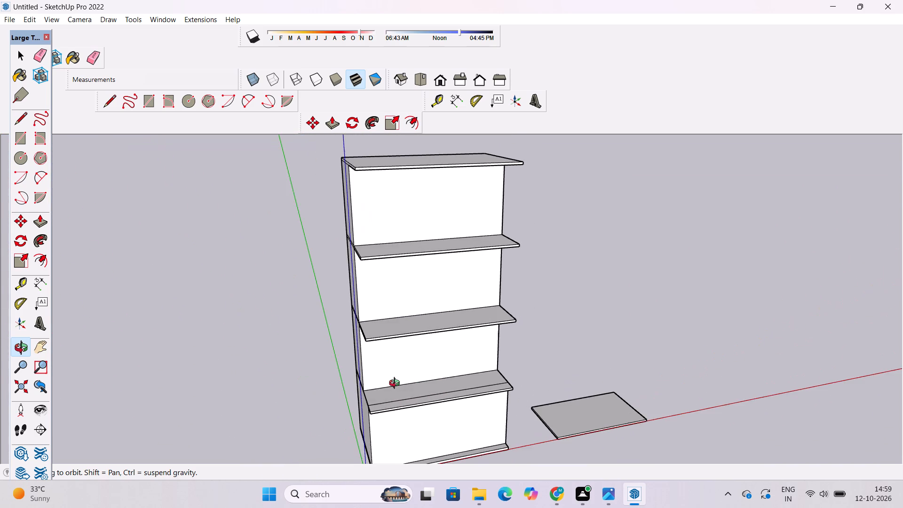
drag(393, 385, 363, 390)
shift+drag(372, 388, 376, 397)
shift+drag(381, 416, 385, 389)
scroll(415, 378, up, 7)
shift+drag(419, 405, 421, 386)
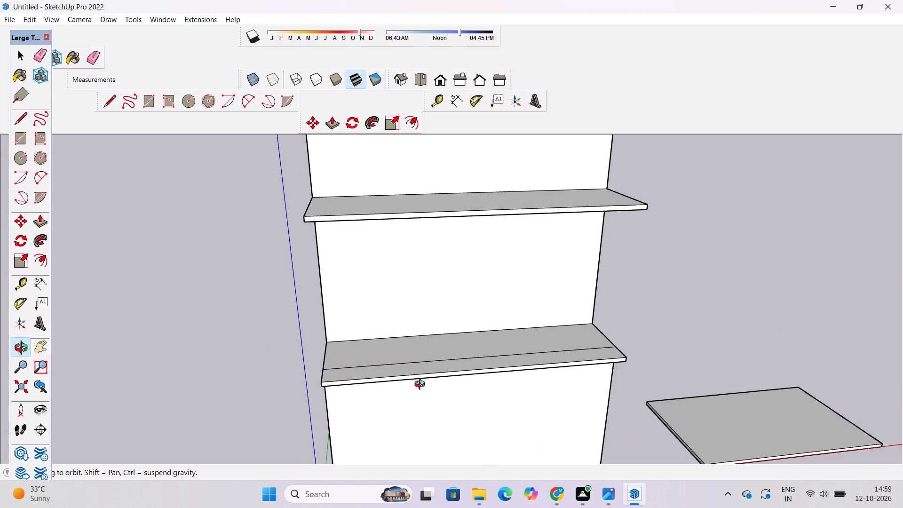
drag(422, 385, 357, 467)
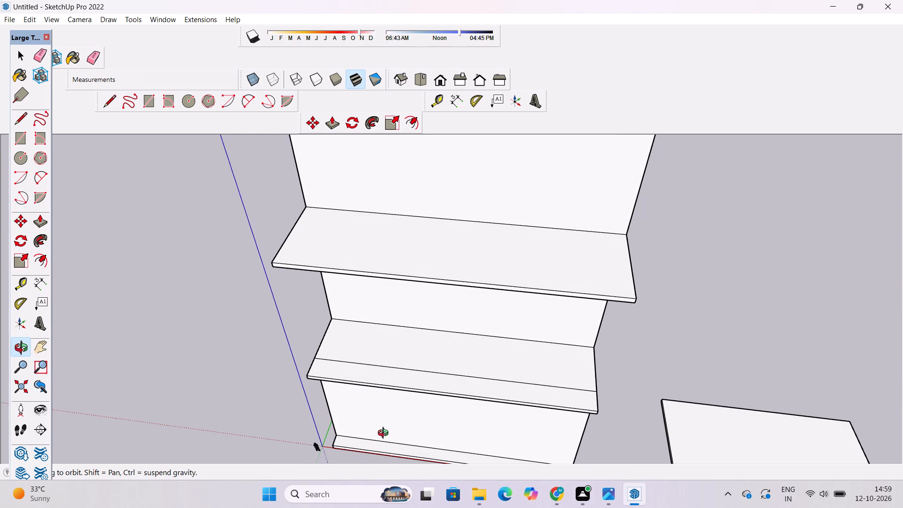
drag(513, 474, 437, 358)
drag(472, 414, 764, 290)
shift+drag(629, 345, 626, 349)
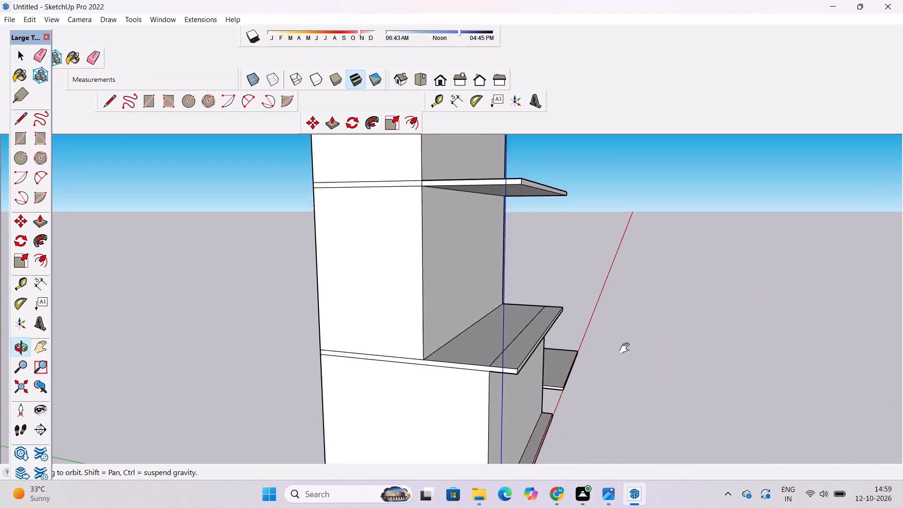
shift+drag(626, 349, 615, 368)
drag(594, 397, 440, 442)
shift+drag(421, 432, 458, 377)
drag(458, 377, 357, 409)
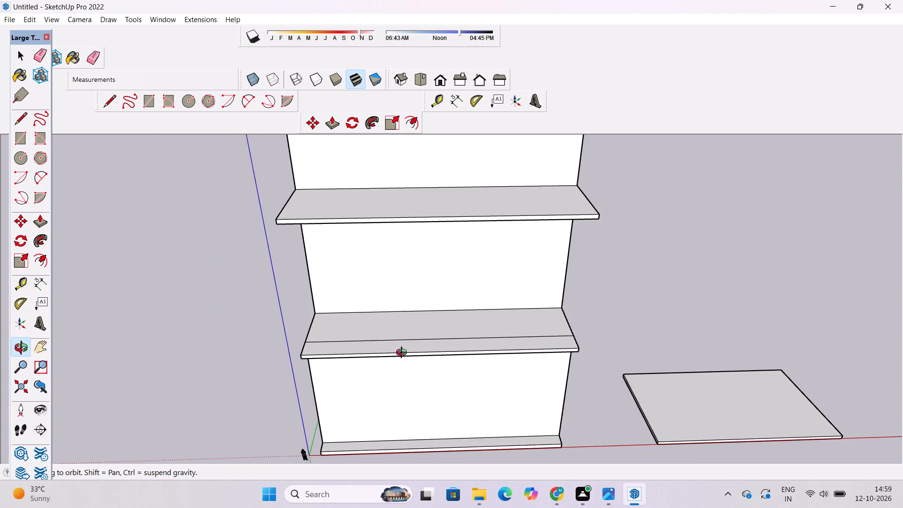
Examine the lowest overhanging slab's upper surface and ends up close, comparing them with the slabs and walls above.
scroll(406, 350, up, 4)
shift+drag(402, 362, 370, 440)
scroll(389, 413, up, 3)
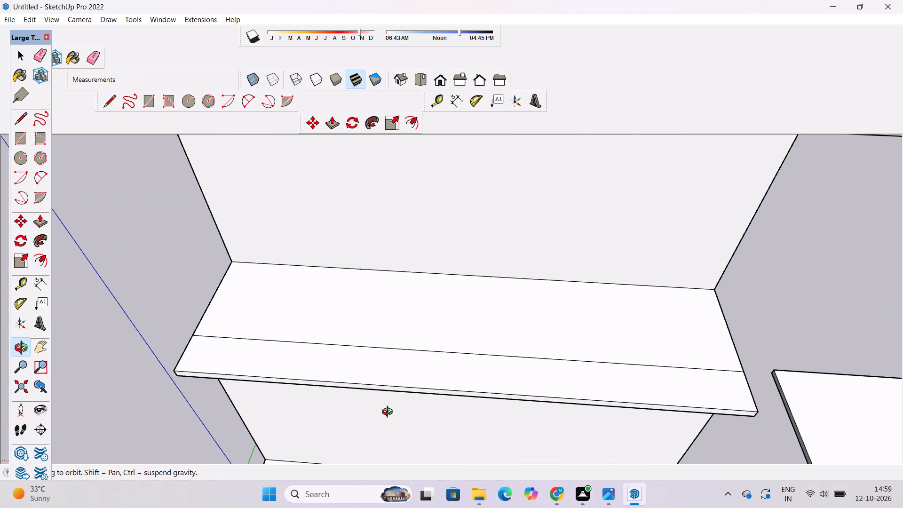
scroll(389, 413, up, 3)
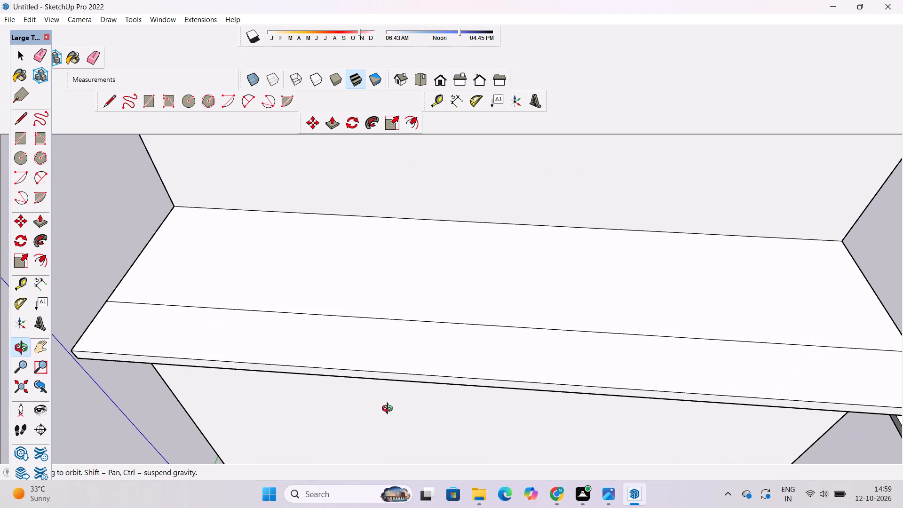
scroll(406, 410, down, 5)
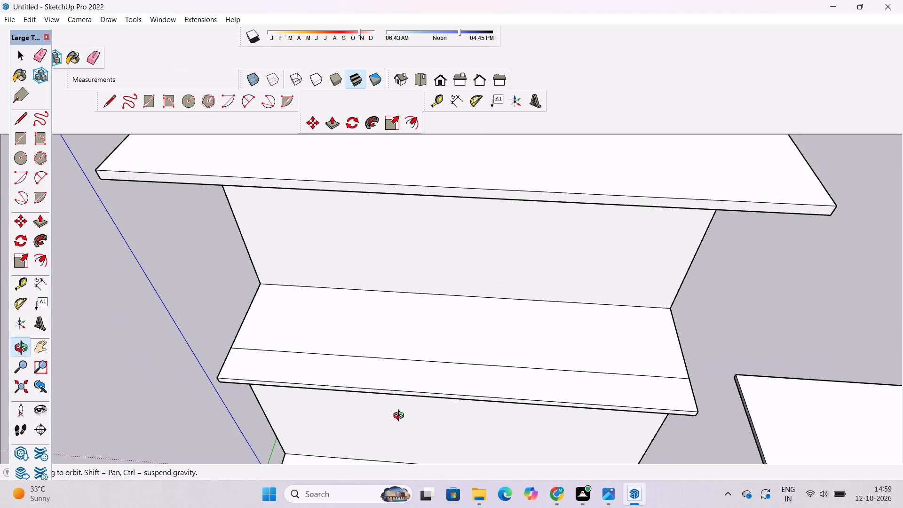
shift+drag(400, 424, 400, 429)
drag(401, 426, 402, 421)
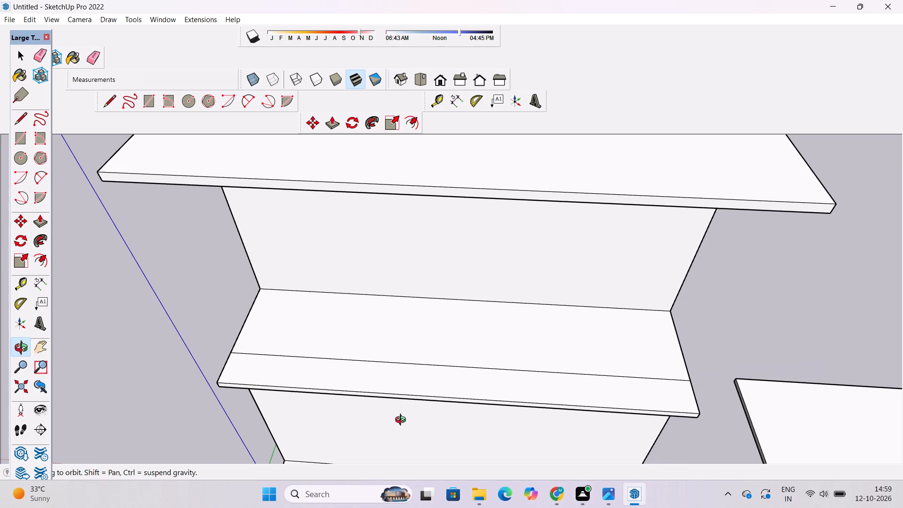
scroll(403, 421, down, 2)
shift+drag(407, 414, 411, 427)
drag(411, 428, 434, 365)
scroll(440, 357, down, 6)
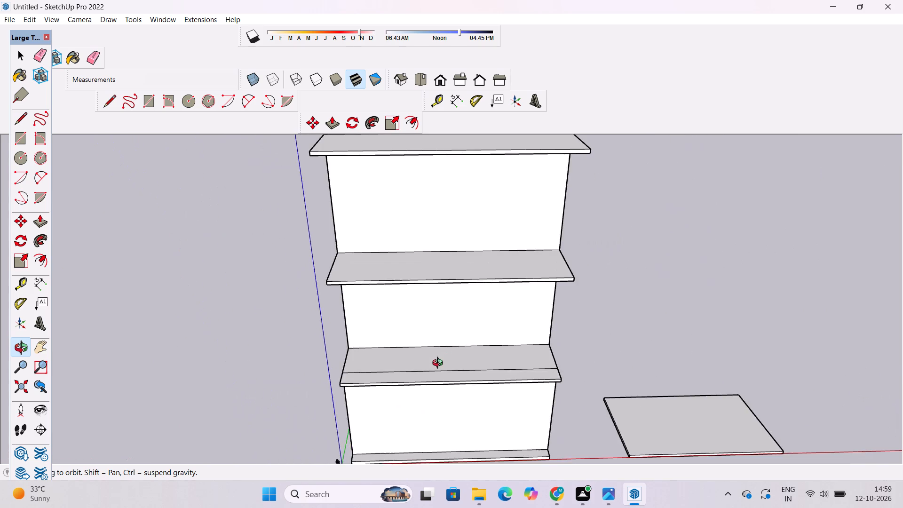
shift+drag(406, 390, 431, 354)
drag(431, 355, 428, 403)
shift+drag(428, 403, 381, 409)
drag(379, 407, 385, 414)
Place a Tape Measure guide 2' inward from the lowest overhanging slab's short edge on the blue-axis end.
key(t)
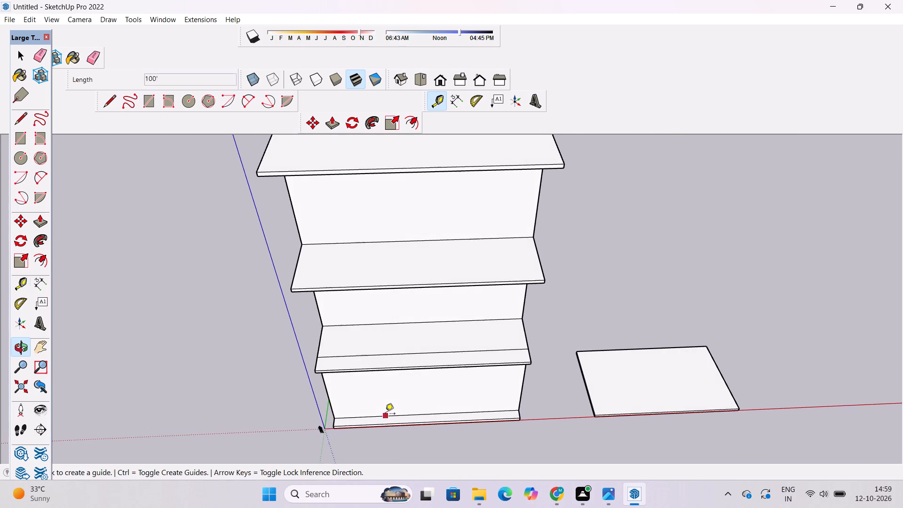
scroll(358, 367, down, 1)
scroll(332, 356, up, 3)
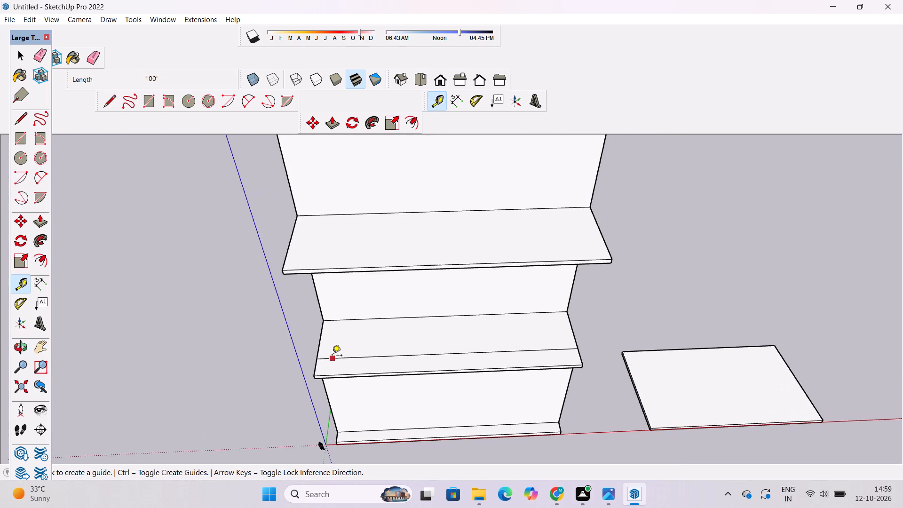
scroll(328, 353, up, 4)
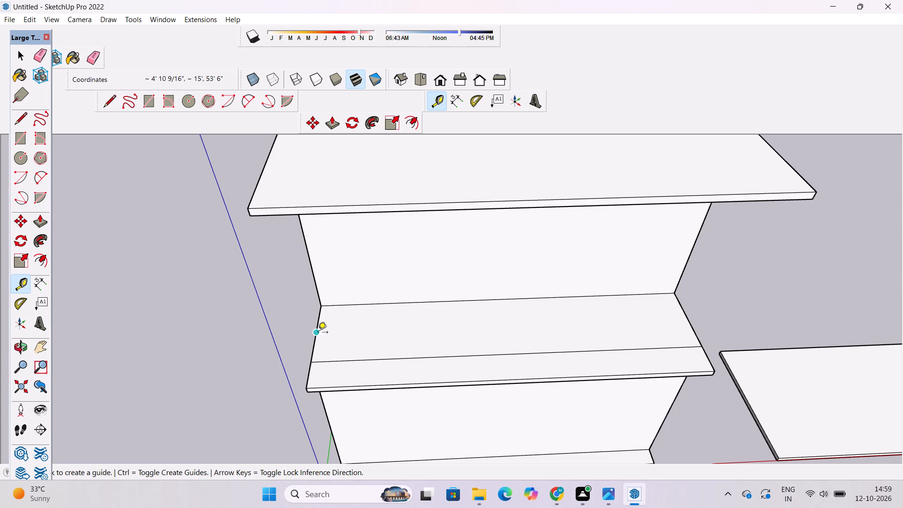
click(318, 333)
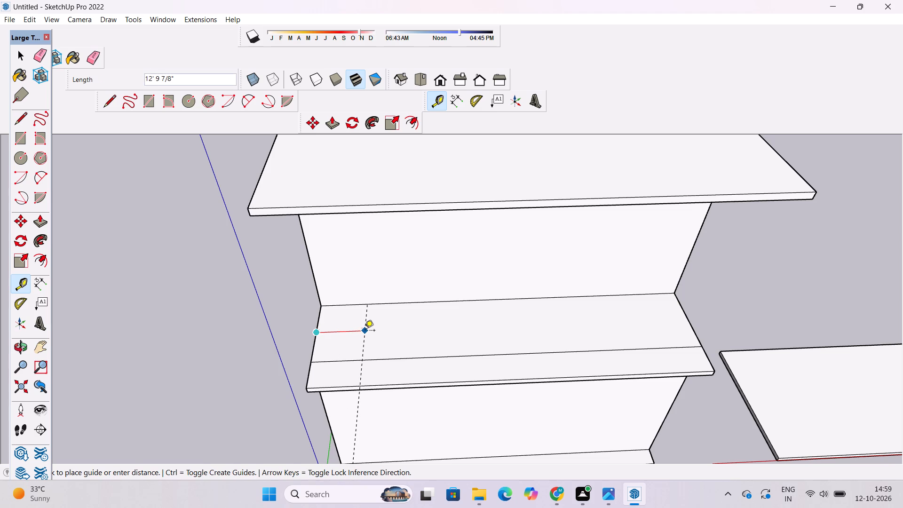
text(2')
key(Return)
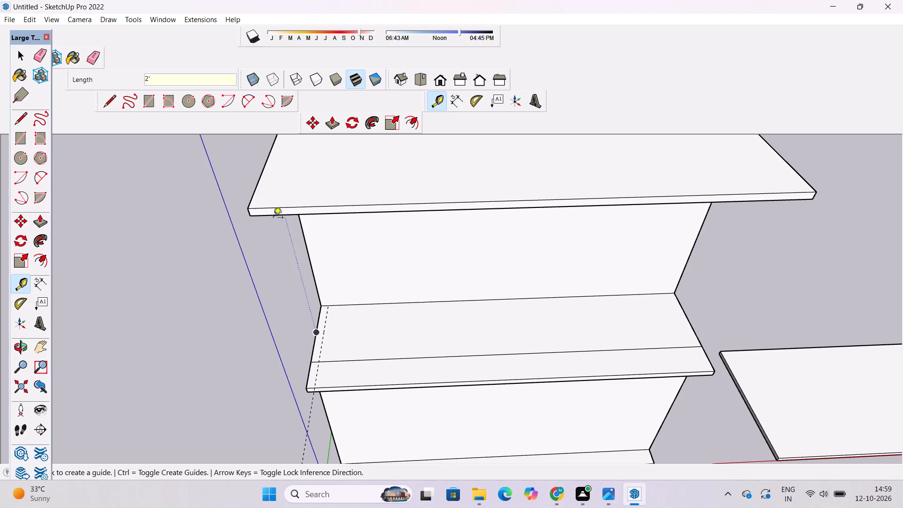
Place a guide 2' inward from the same end's short edge on the second overhanging slab up.
scroll(321, 371, down, 5)
scroll(298, 236, up, 4)
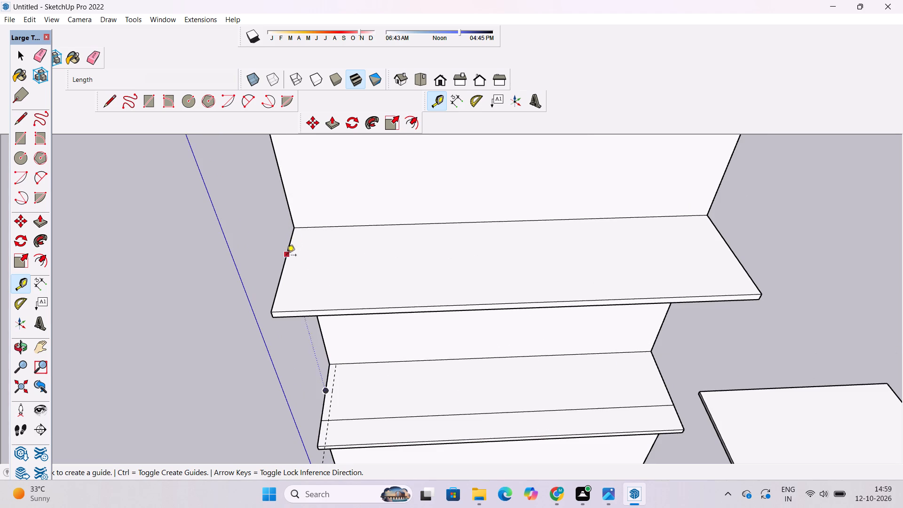
click(284, 268)
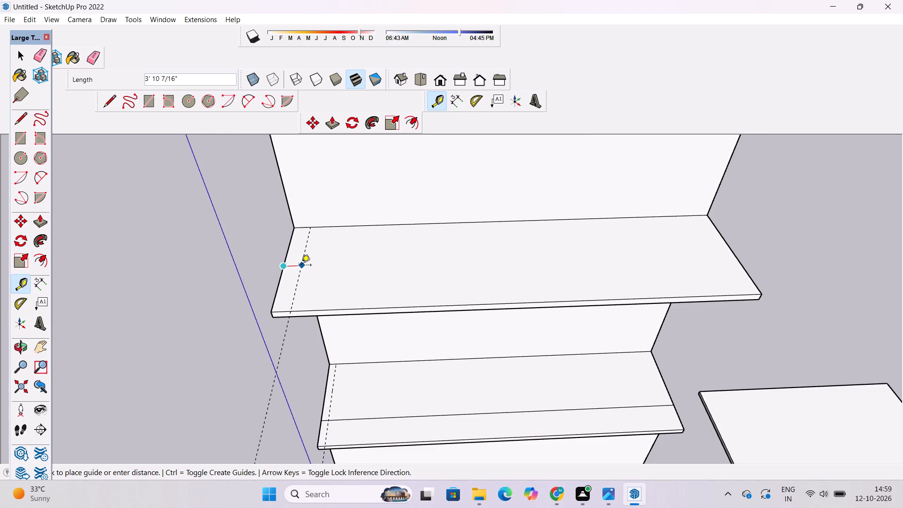
text(2')
key(Return)
Place a guide 2' inward from the blue-axis-end short edge of the third overhanging slab up.
scroll(302, 330, down, 11)
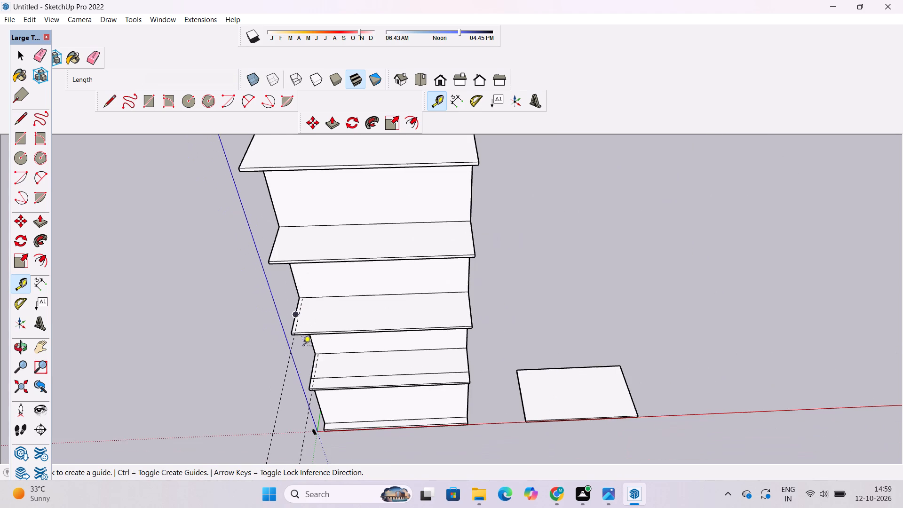
scroll(281, 239, up, 5)
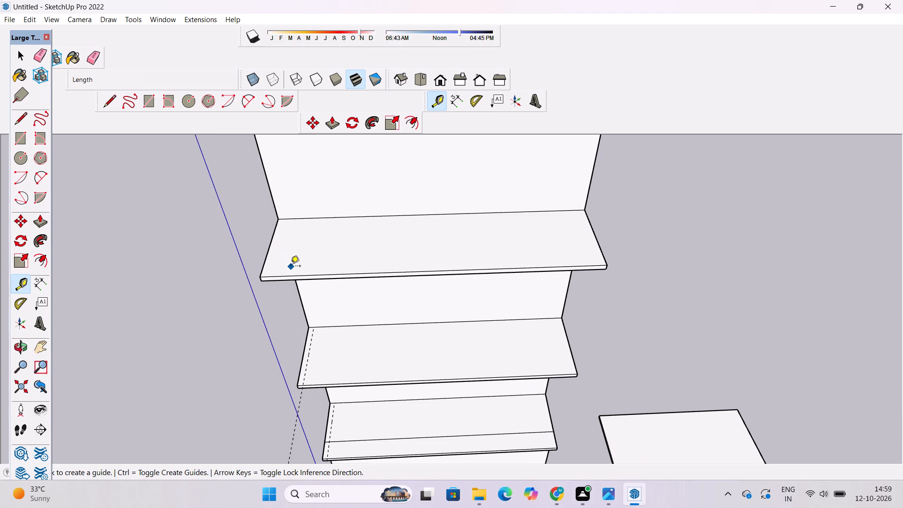
scroll(291, 302, down, 6)
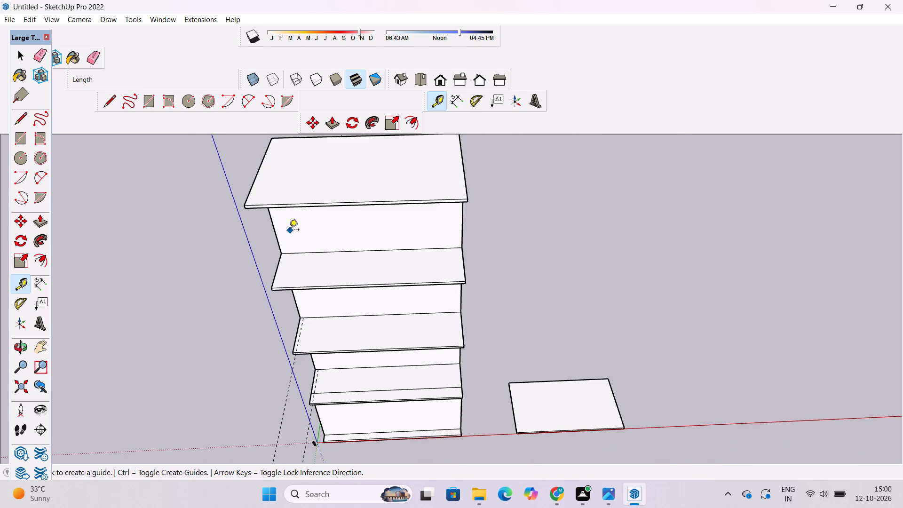
scroll(289, 230, up, 3)
scroll(284, 282, up, 8)
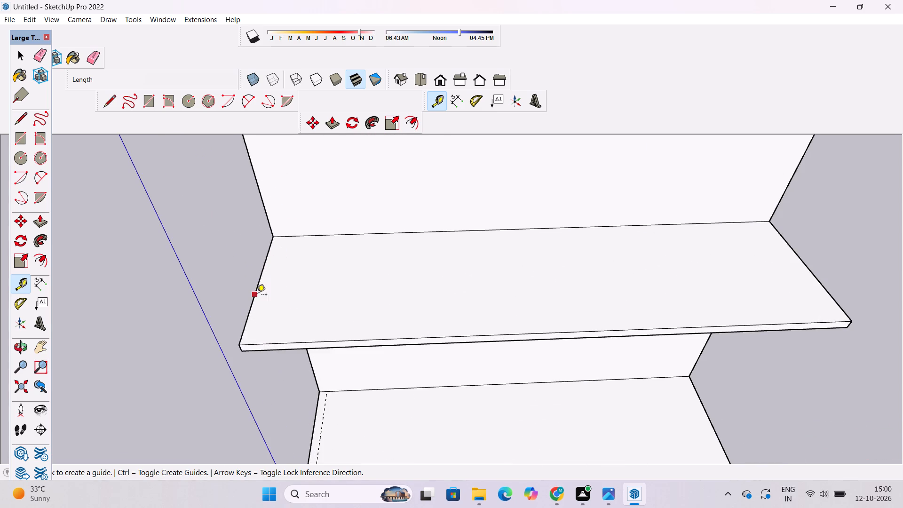
click(258, 286)
text(2')
key(Return)
Check the new guides along the ends of the three slabs, looking closely at the lowest slab's surface.
scroll(295, 298, down, 7)
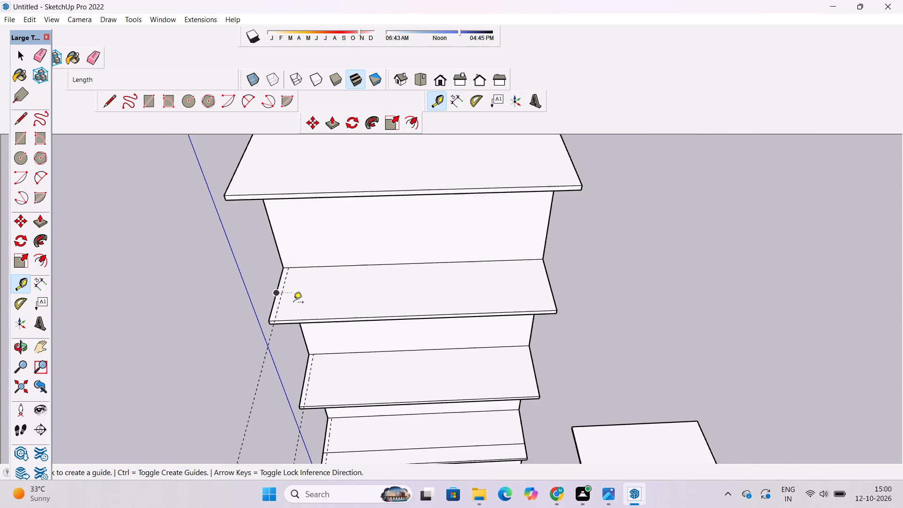
scroll(293, 303, down, 7)
scroll(330, 378, up, 5)
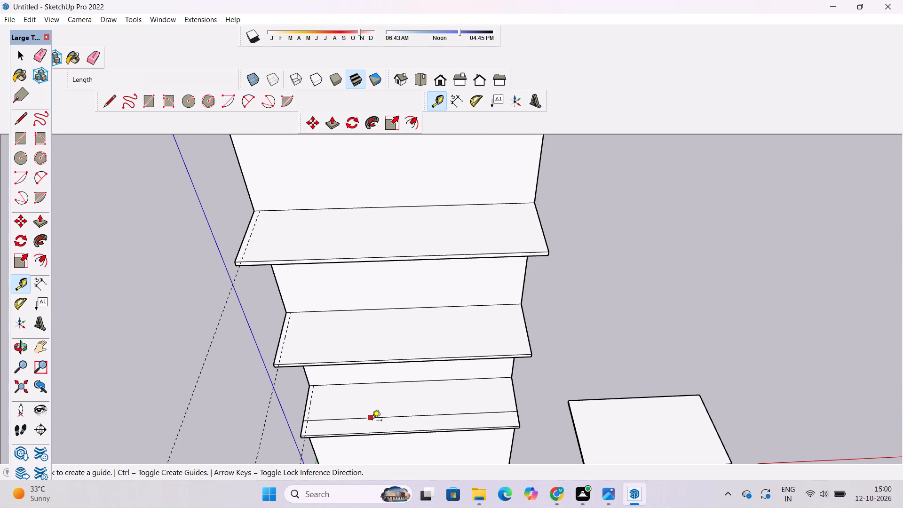
scroll(316, 390, down, 5)
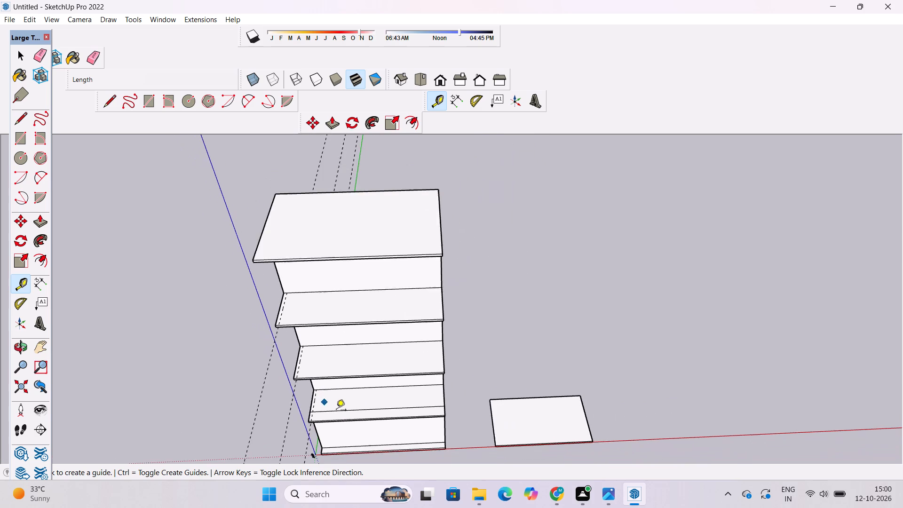
scroll(360, 438, up, 10)
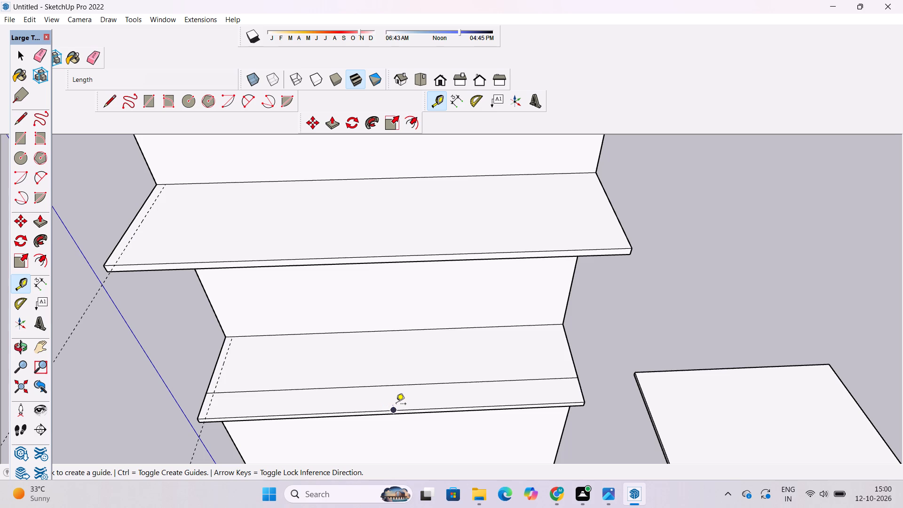
scroll(396, 404, up, 2)
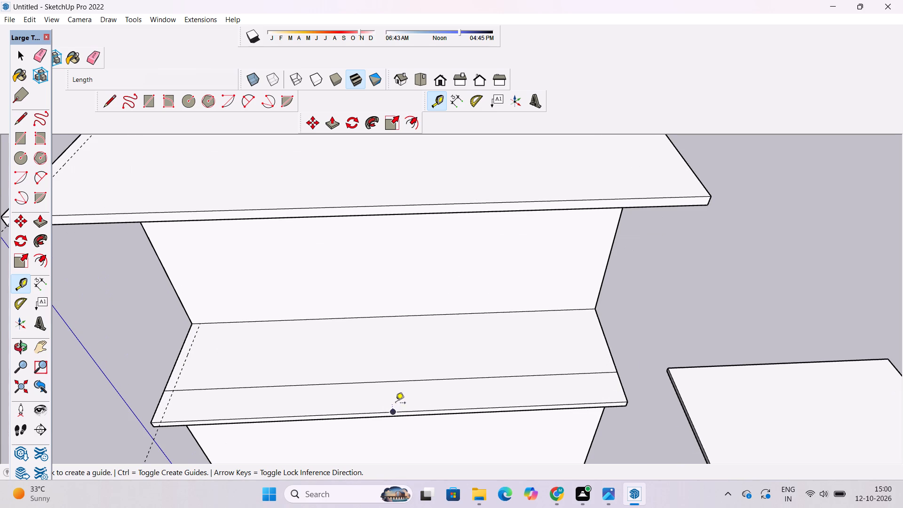
scroll(382, 373, down, 11)
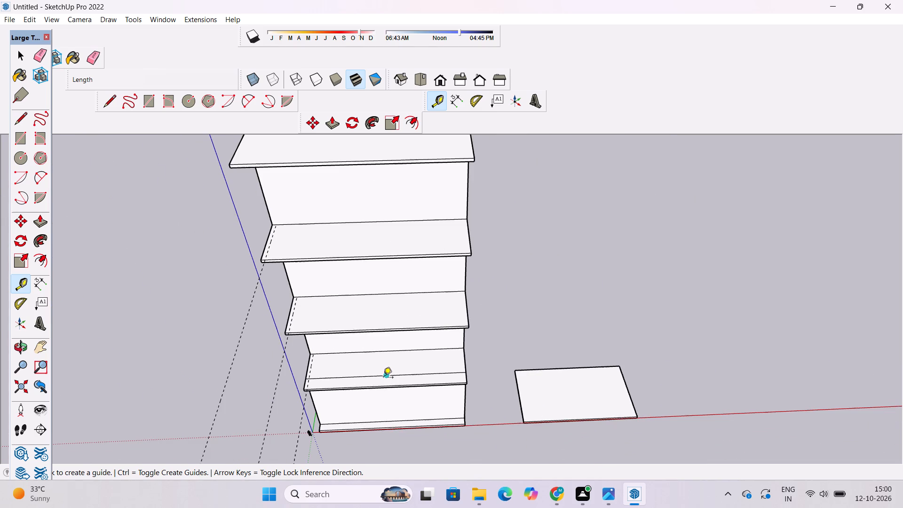
Inspect the building from the front and the end opposite the guides, examining the slab overhangs there.
key(o)
drag(383, 405, 402, 271)
scroll(396, 292, down, 6)
drag(395, 321, 390, 361)
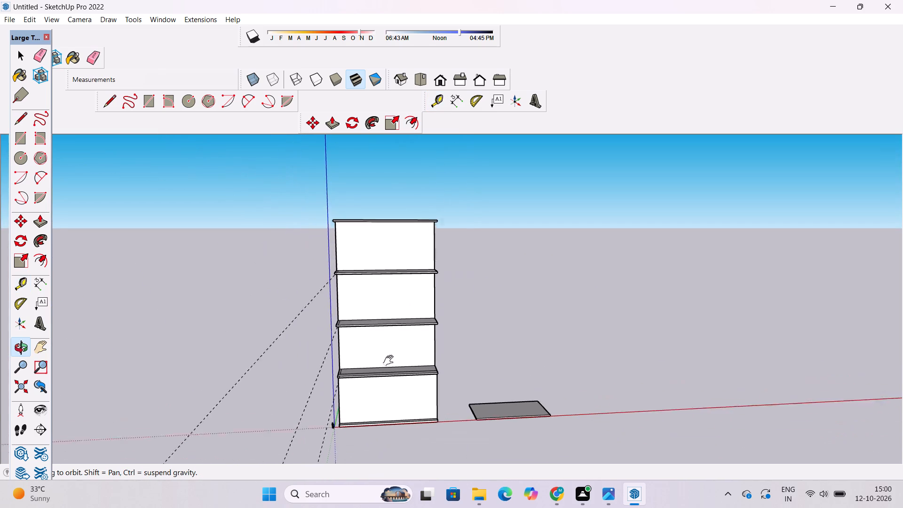
drag(390, 361, 390, 363)
scroll(399, 360, up, 4)
drag(456, 350, 413, 395)
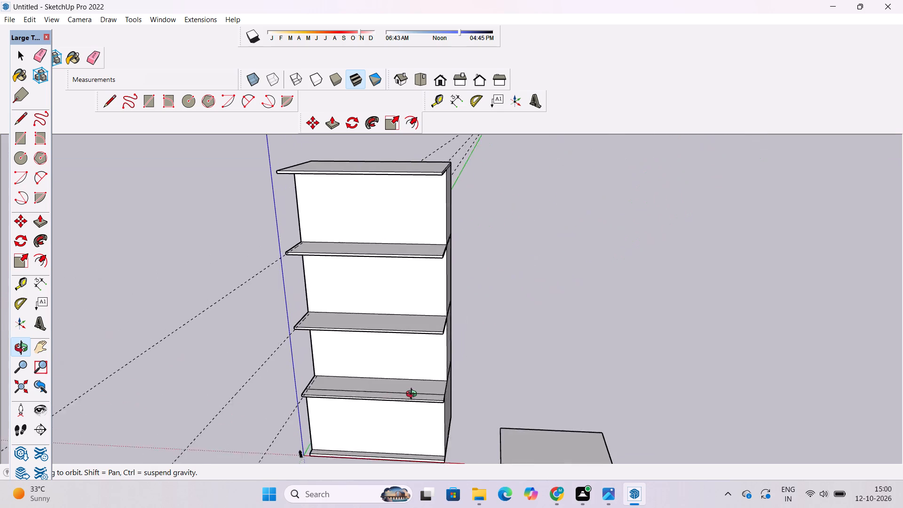
drag(413, 395, 432, 396)
shift+scroll(385, 350, down, 2)
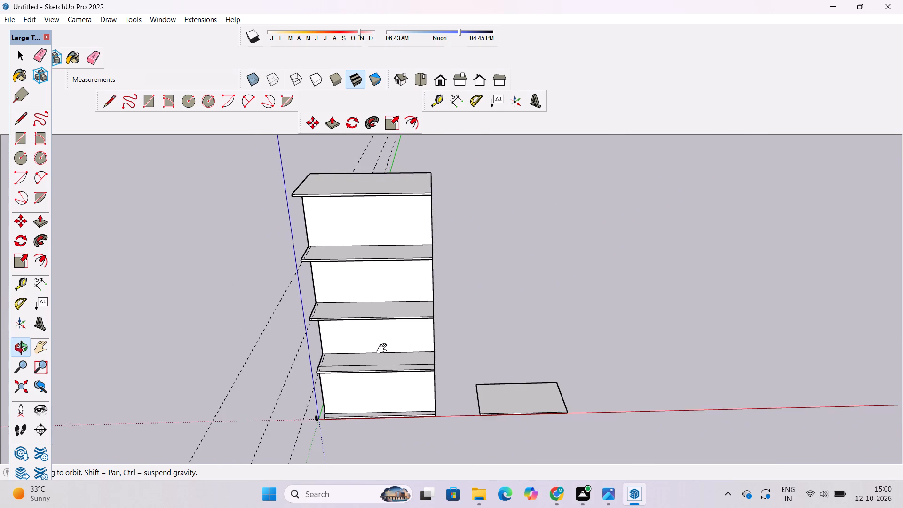
shift+drag(384, 349, 382, 386)
drag(380, 386, 383, 357)
scroll(380, 365, up, 3)
drag(439, 384, 398, 383)
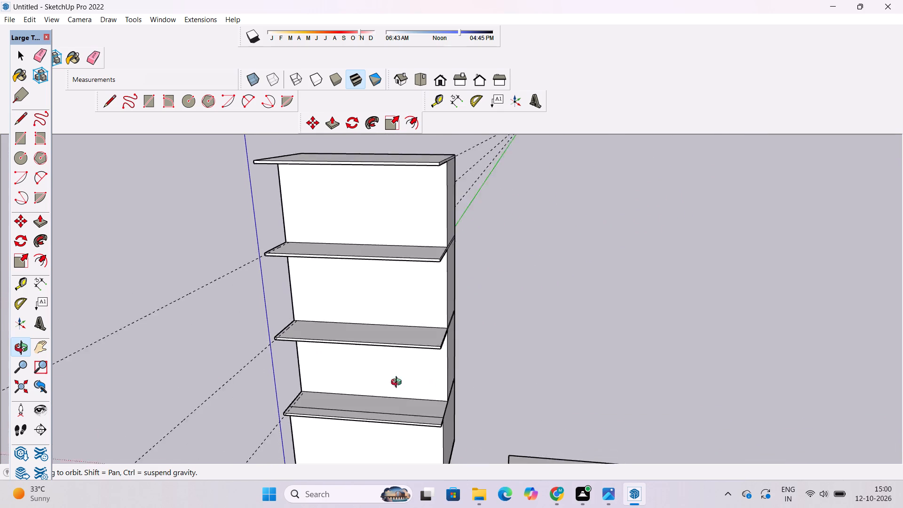
drag(398, 383, 349, 345)
scroll(448, 365, up, 7)
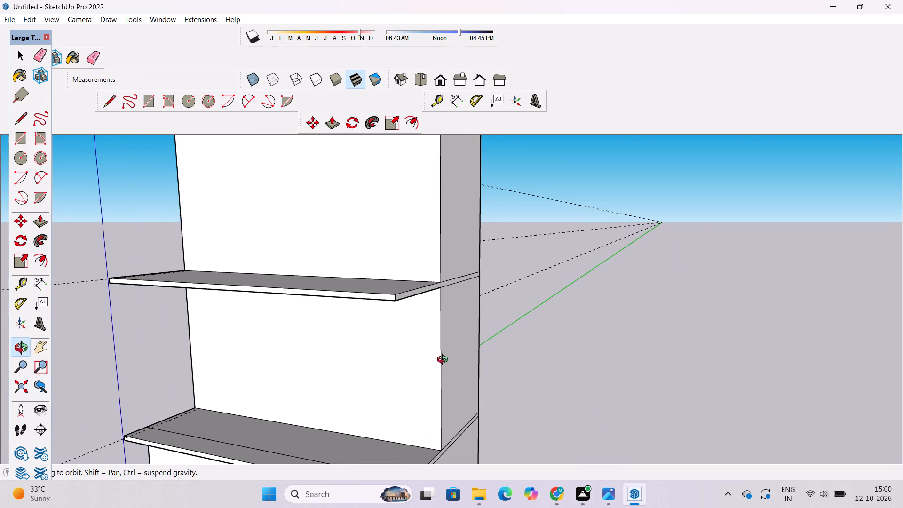
Inspect the whole building from the front and both ends, comparing the overhanging slabs and the guides along their ends.
scroll(444, 360, down, 3)
shift+drag(455, 392, 247, 441)
scroll(527, 247, down, 6)
shift+drag(469, 302, 456, 374)
scroll(437, 310, down, 5)
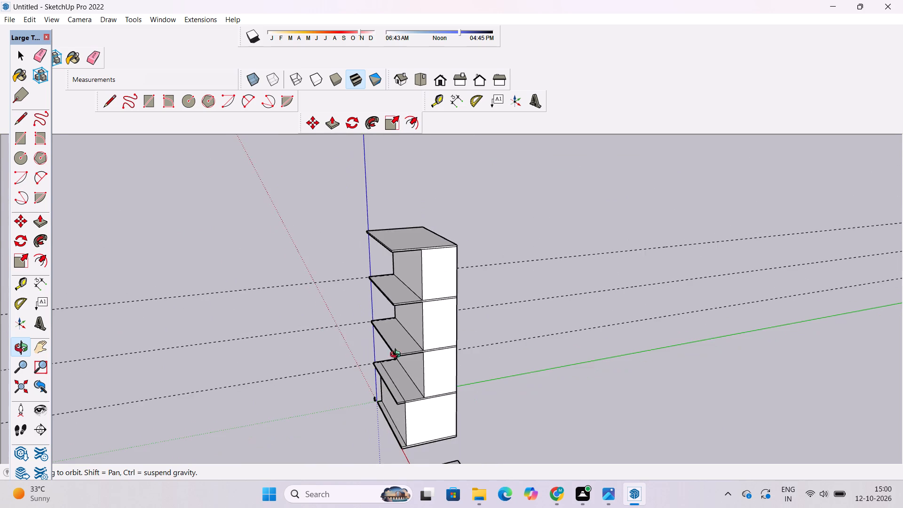
drag(399, 363, 683, 331)
scroll(507, 301, up, 5)
shift+drag(507, 301, 467, 305)
drag(486, 304, 318, 332)
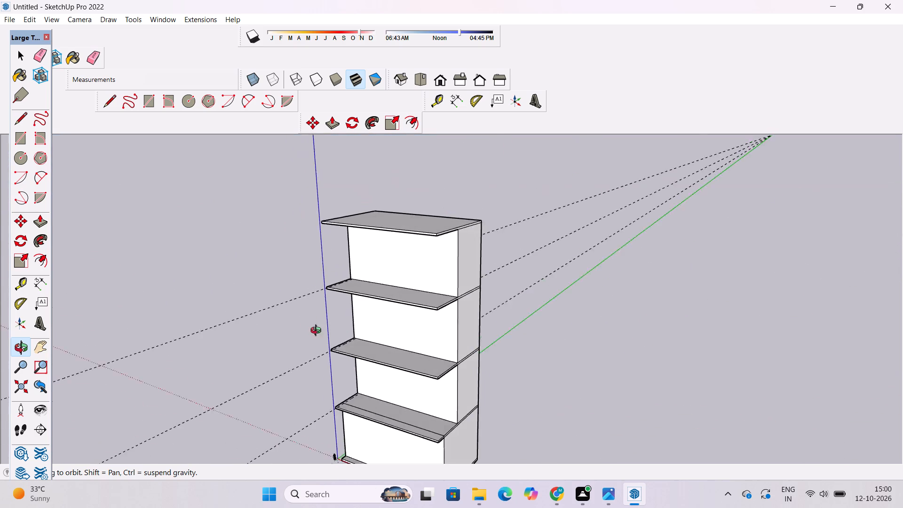
drag(318, 332, 369, 333)
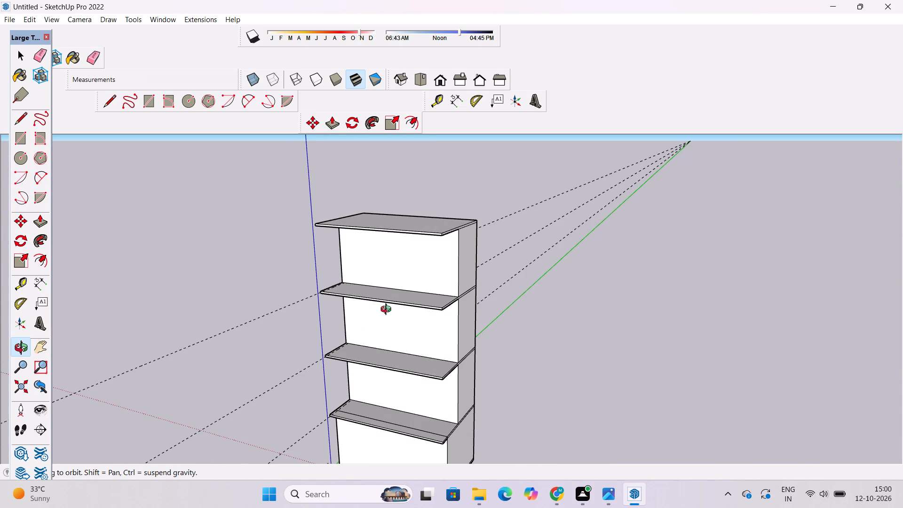
drag(397, 310, 448, 278)
shift+drag(419, 324, 437, 296)
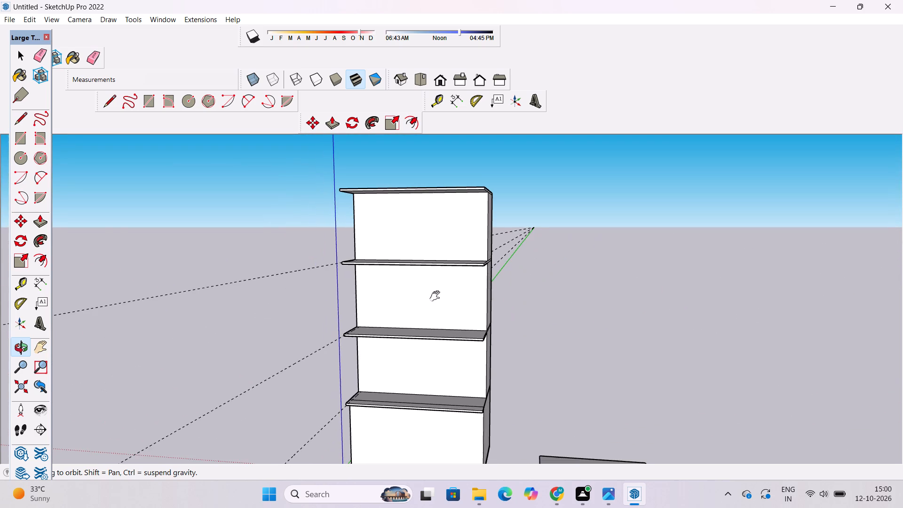
shift+drag(440, 287, 418, 347)
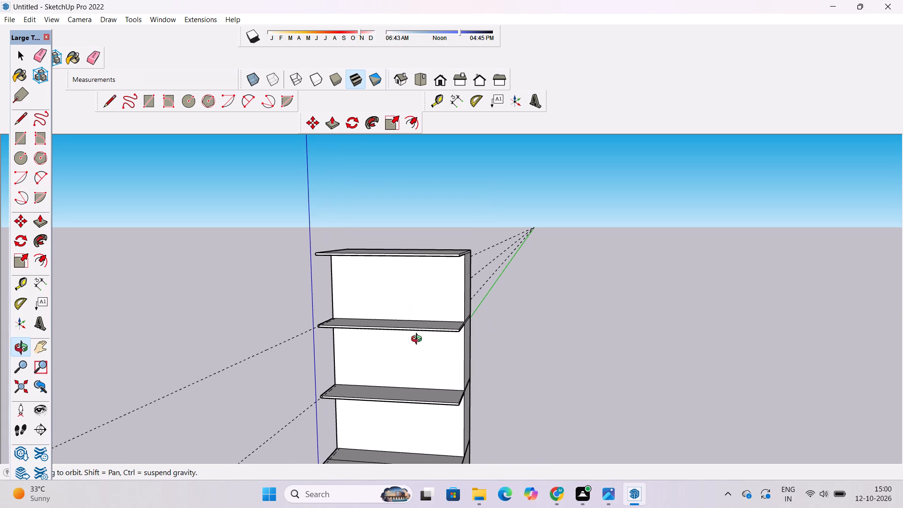
scroll(420, 305, up, 4)
shift+drag(409, 322, 444, 280)
scroll(441, 279, down, 5)
drag(440, 330, 475, 320)
shift+drag(468, 342, 428, 323)
shift+scroll(426, 320, down, 3)
scroll(422, 348, up, 2)
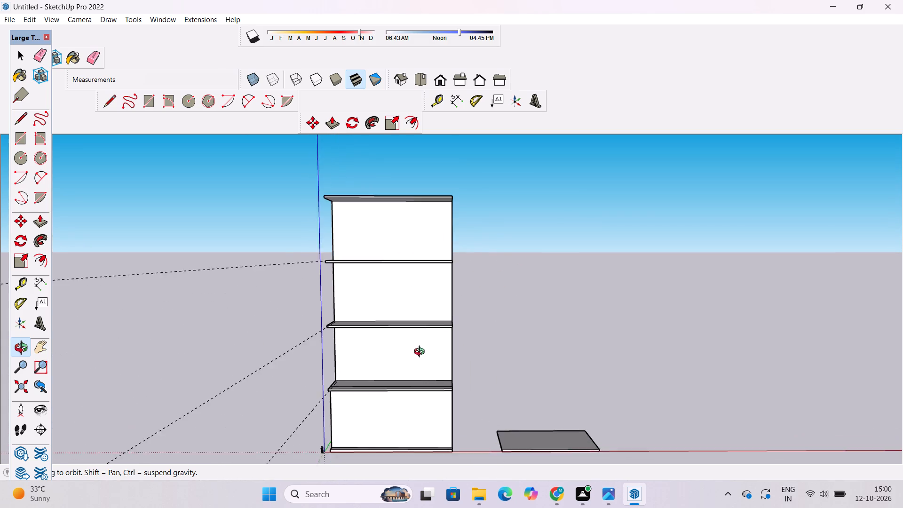
scroll(421, 353, up, 1)
shift+drag(419, 368, 236, 347)
shift+drag(285, 334, 345, 334)
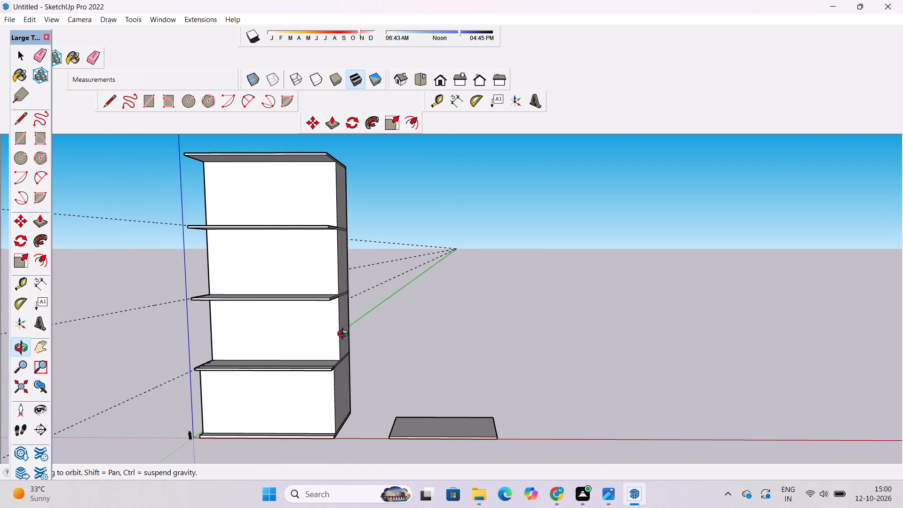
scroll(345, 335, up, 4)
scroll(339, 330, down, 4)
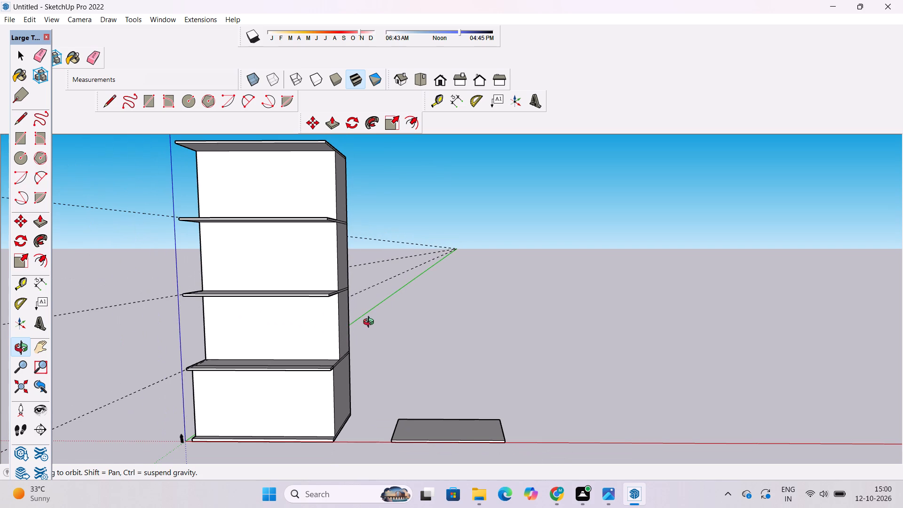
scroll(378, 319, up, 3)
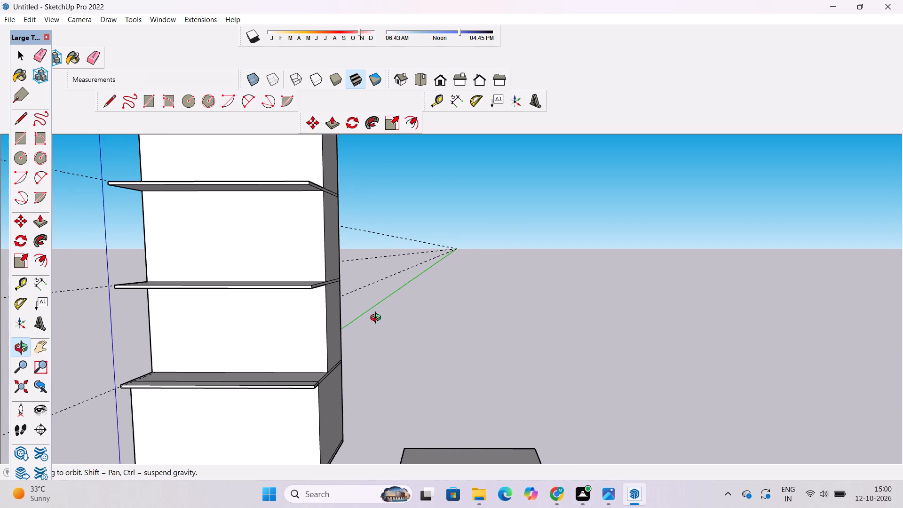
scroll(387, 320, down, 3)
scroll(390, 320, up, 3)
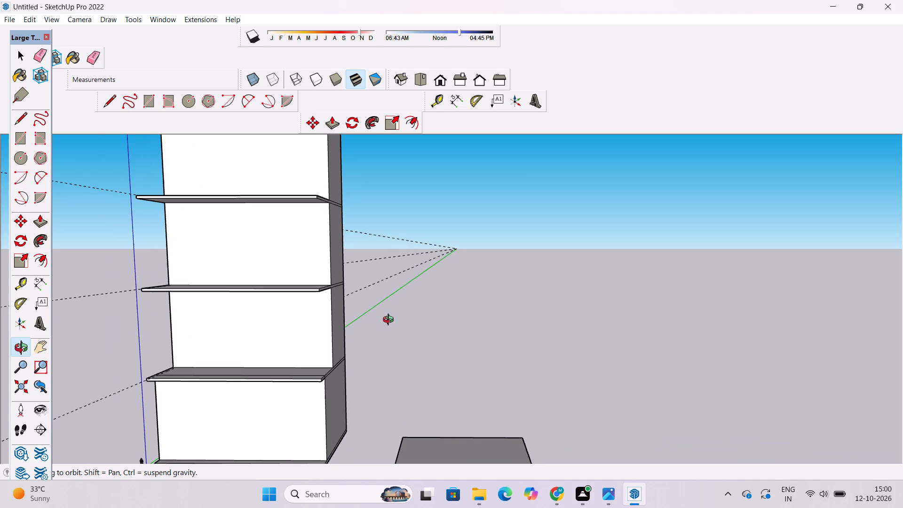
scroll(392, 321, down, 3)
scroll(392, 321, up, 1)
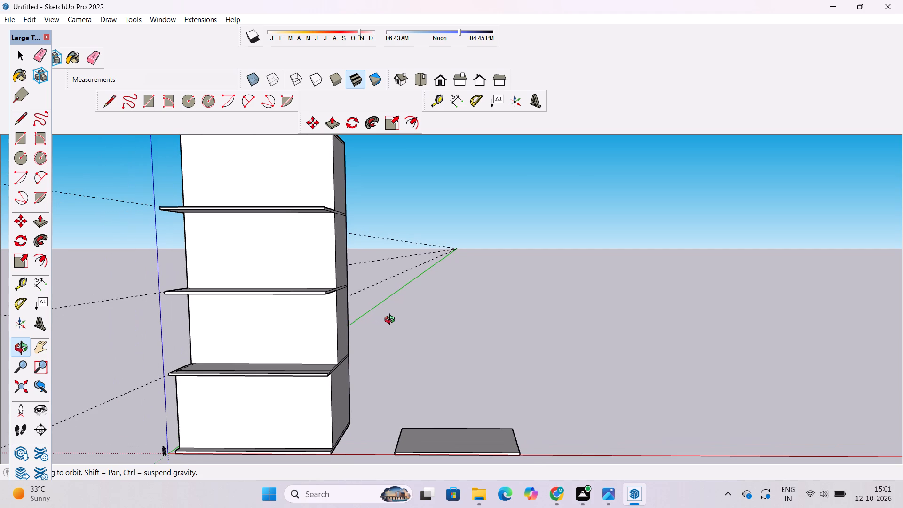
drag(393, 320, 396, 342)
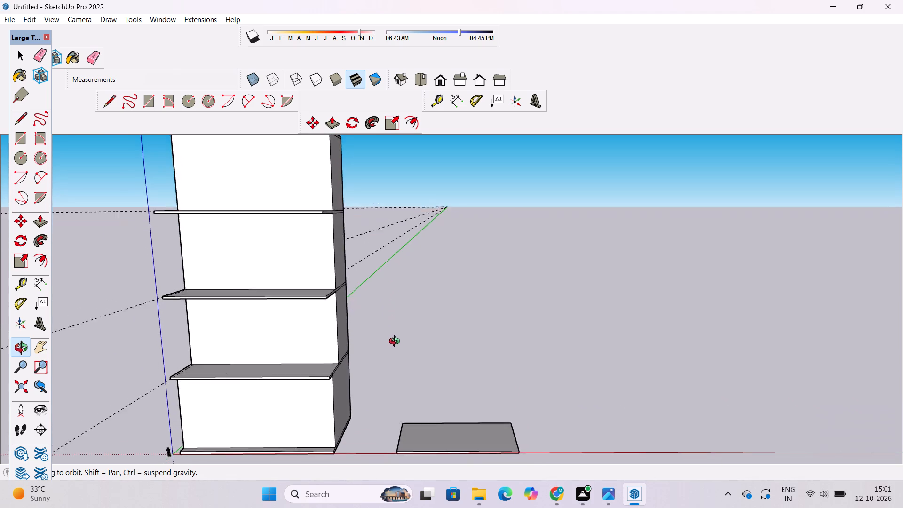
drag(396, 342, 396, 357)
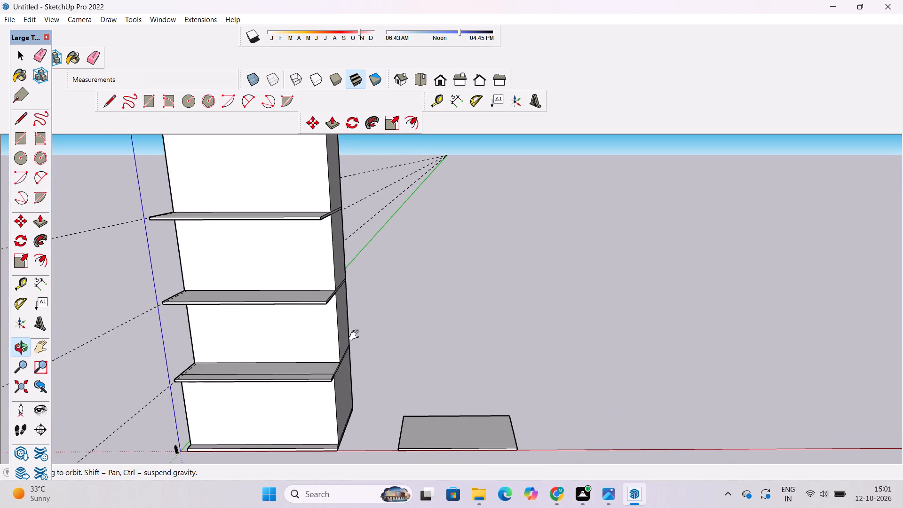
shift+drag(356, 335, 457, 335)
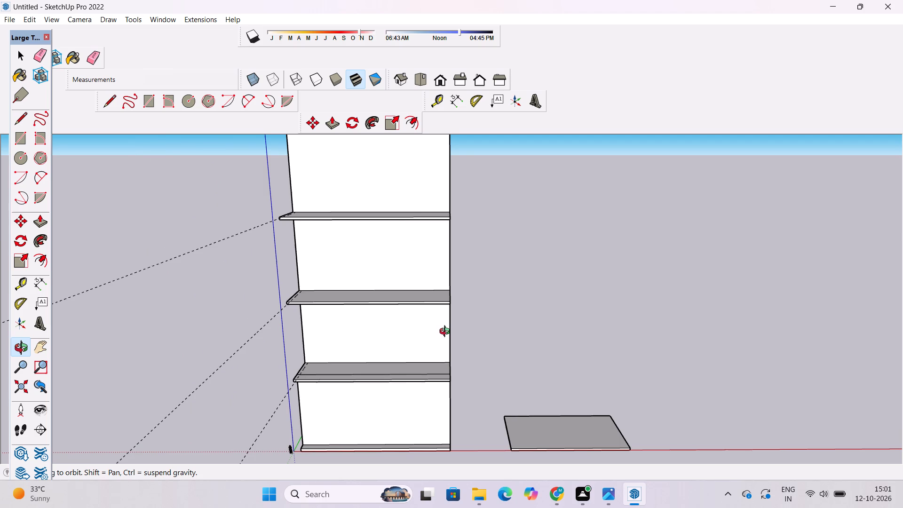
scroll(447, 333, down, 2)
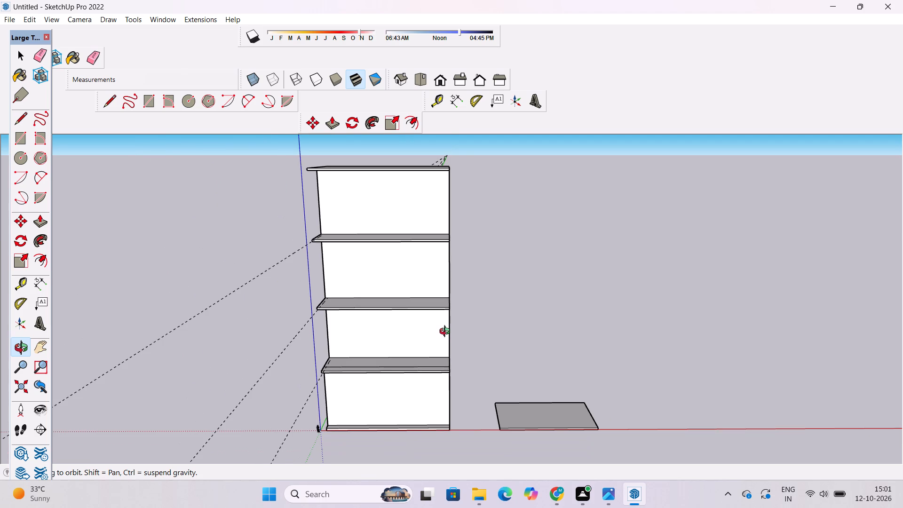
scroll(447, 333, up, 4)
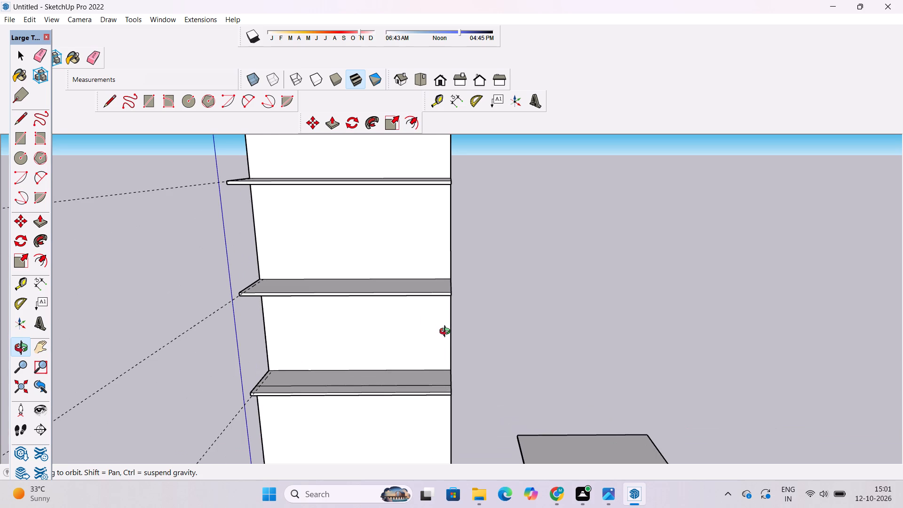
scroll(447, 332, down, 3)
Examine the front slab overhangs and their end guides from above, down to the lowest overhanging slab.
shift+drag(444, 322, 554, 315)
scroll(536, 320, down, 3)
drag(535, 320, 518, 388)
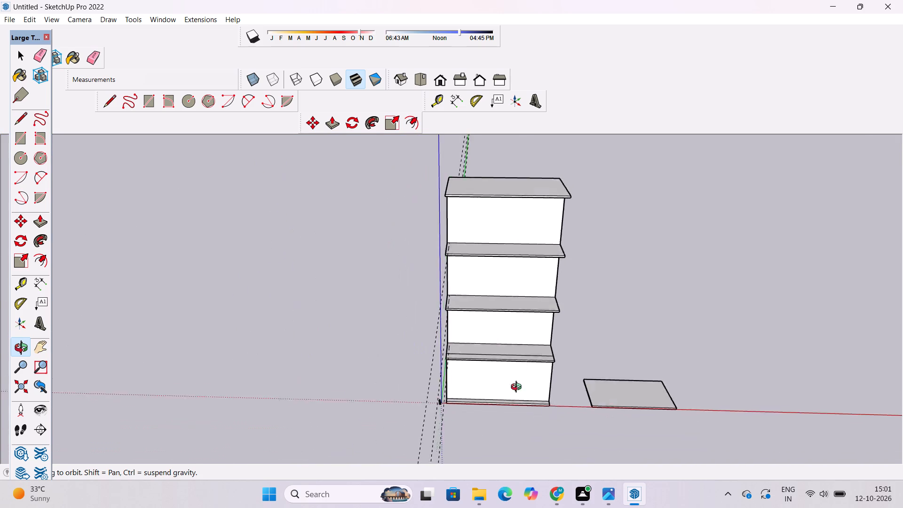
drag(518, 388, 506, 420)
scroll(502, 300, up, 4)
shift+drag(507, 285, 444, 283)
drag(444, 283, 454, 312)
scroll(434, 274, down, 1)
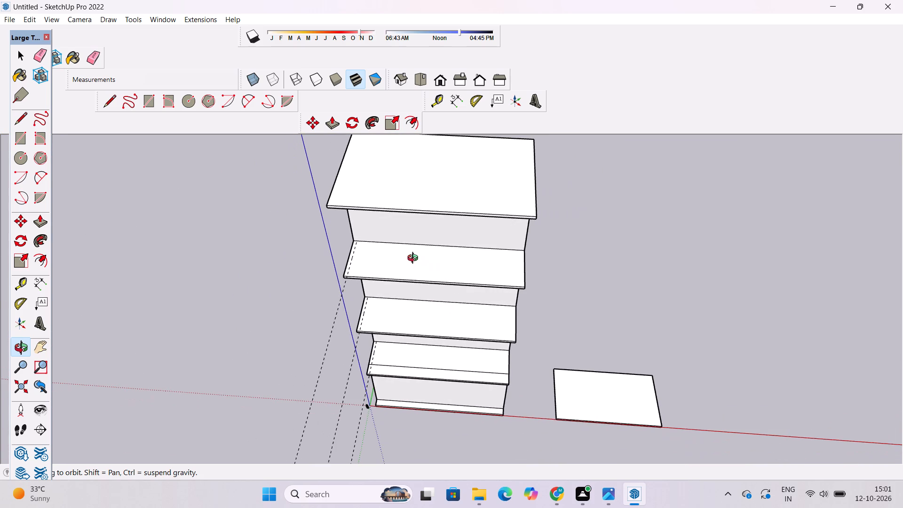
shift+drag(460, 270, 466, 280)
drag(468, 280, 495, 293)
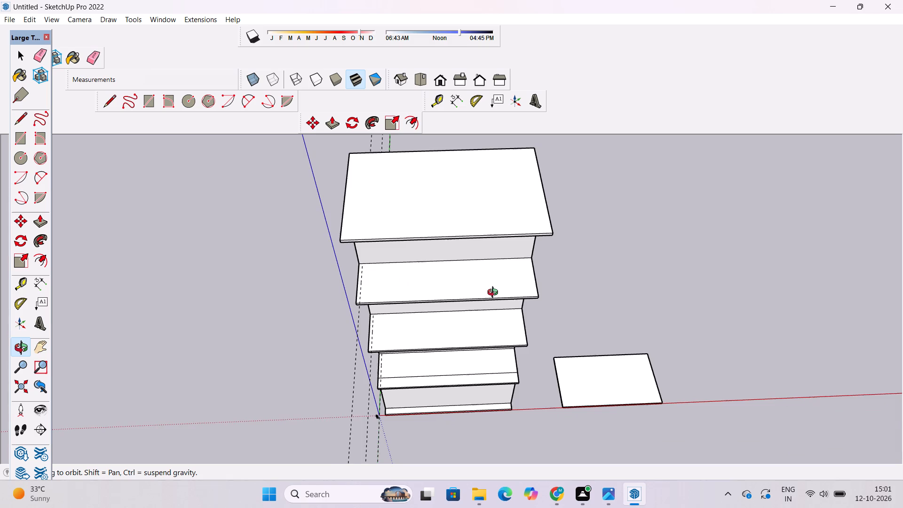
scroll(495, 294, up, 3)
scroll(496, 294, down, 4)
drag(488, 379, 491, 310)
scroll(467, 406, up, 4)
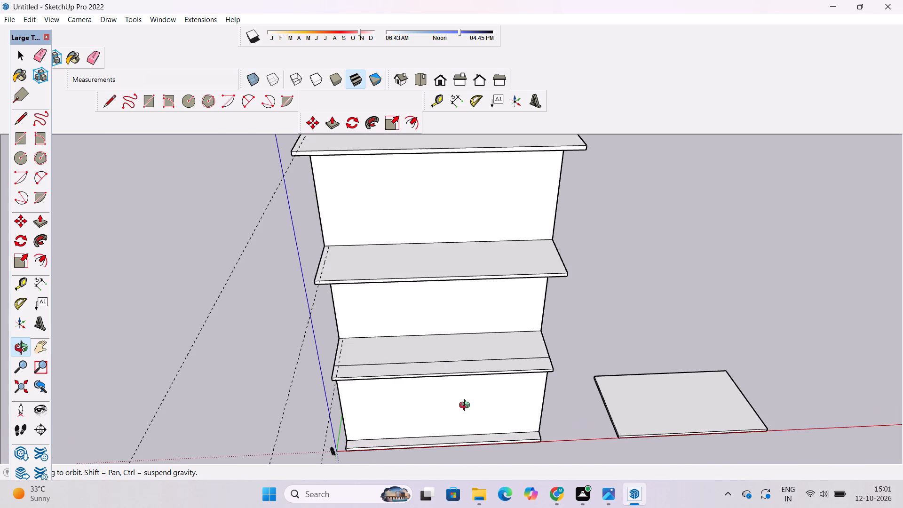
shift+drag(463, 405, 462, 382)
drag(462, 382, 457, 405)
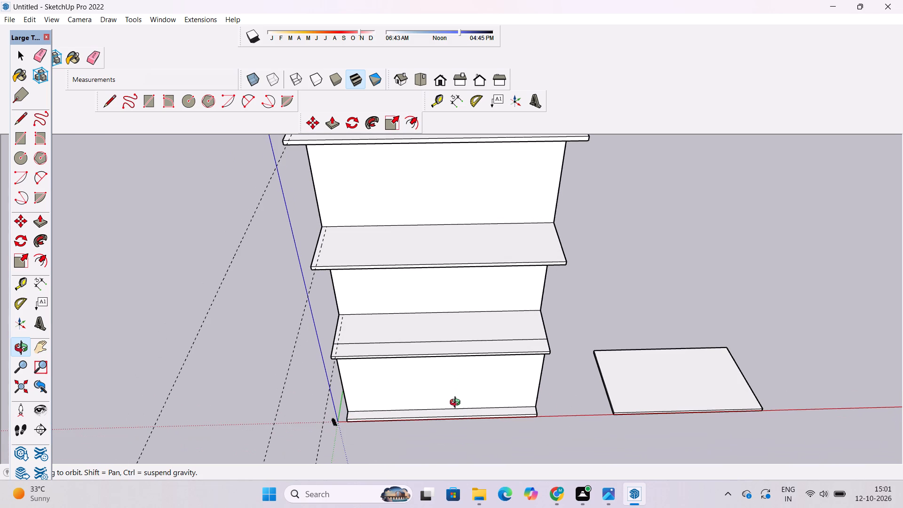
Draw a 28' line along the end guide on the lowest overhanging slab, from the wall to the slab's front edge.
scroll(457, 313, up, 4)
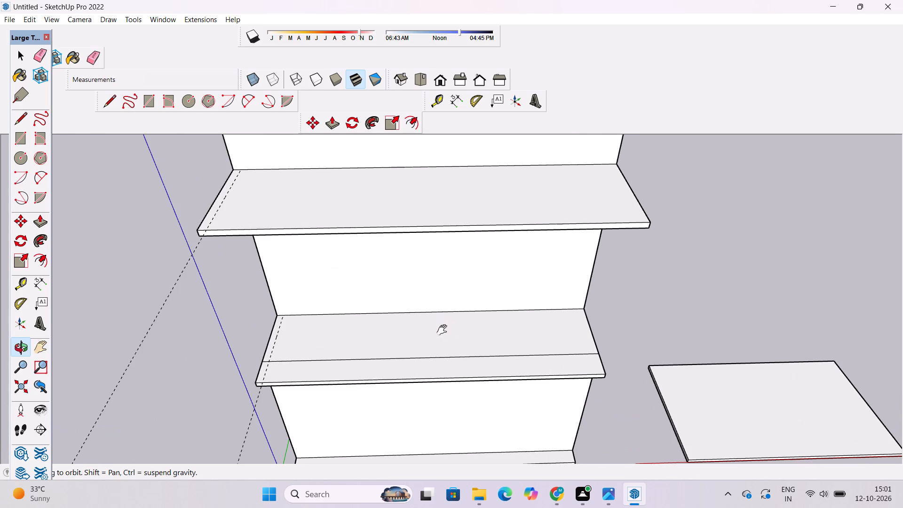
shift+drag(444, 331, 435, 333)
key(l)
scroll(267, 320, up, 3)
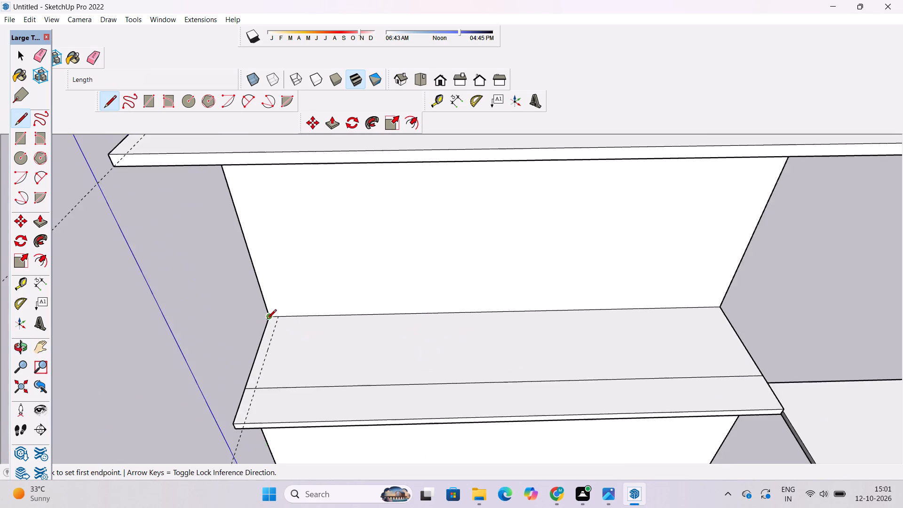
scroll(267, 320, up, 4)
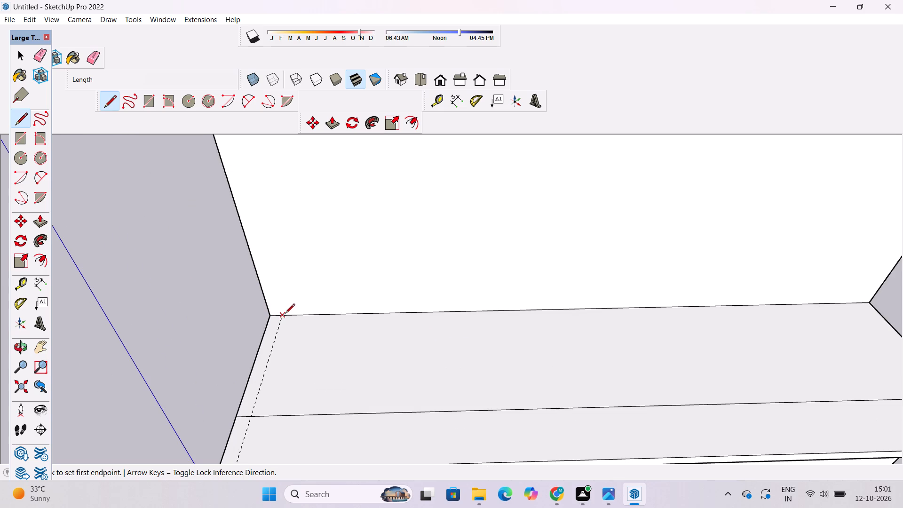
click(285, 315)
scroll(285, 315, down, 2)
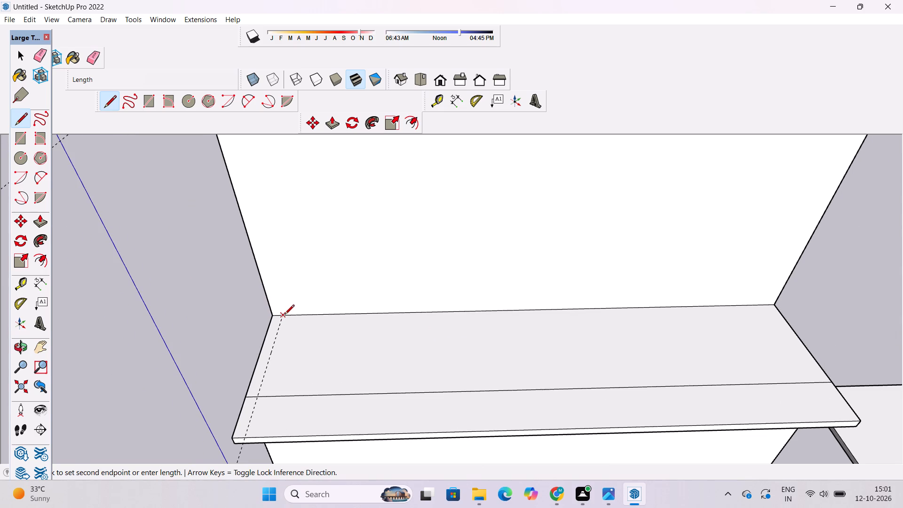
scroll(279, 342, down, 1)
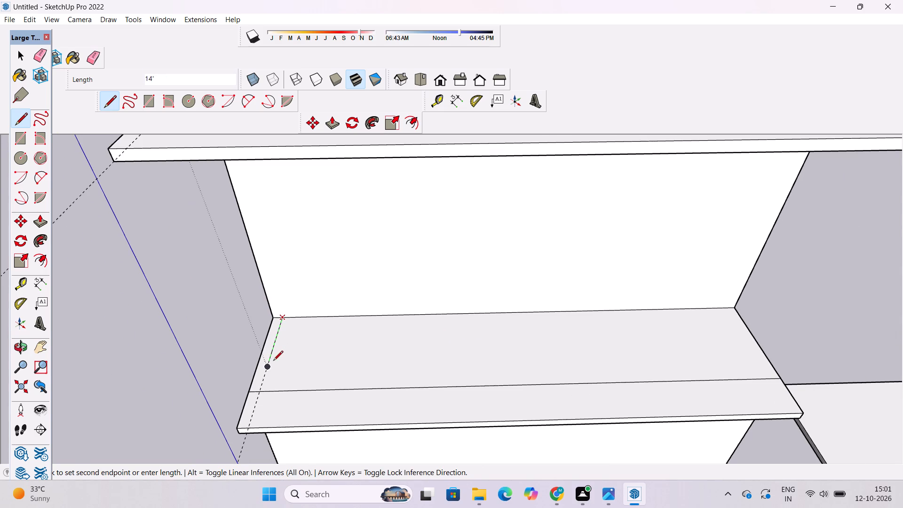
scroll(268, 370, up, 1)
scroll(265, 373, down, 2)
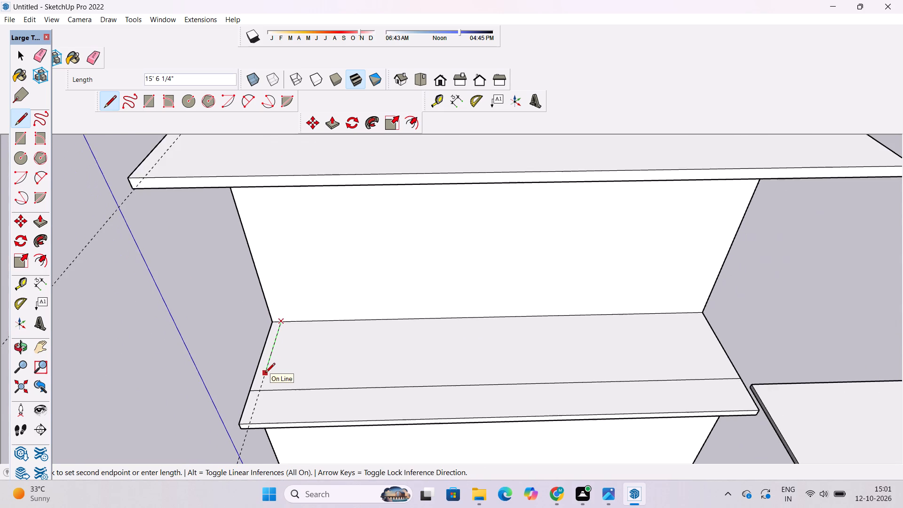
scroll(265, 373, down, 1)
scroll(256, 389, up, 1)
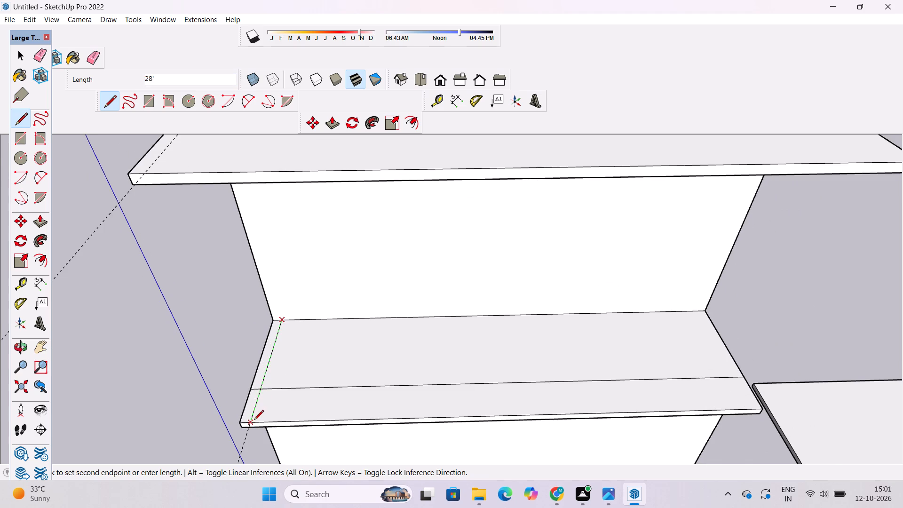
scroll(254, 421, up, 3)
click(252, 421)
Draw a line along the end guide on the second overhanging slab up, from the wall to its front edge.
scroll(252, 421, down, 9)
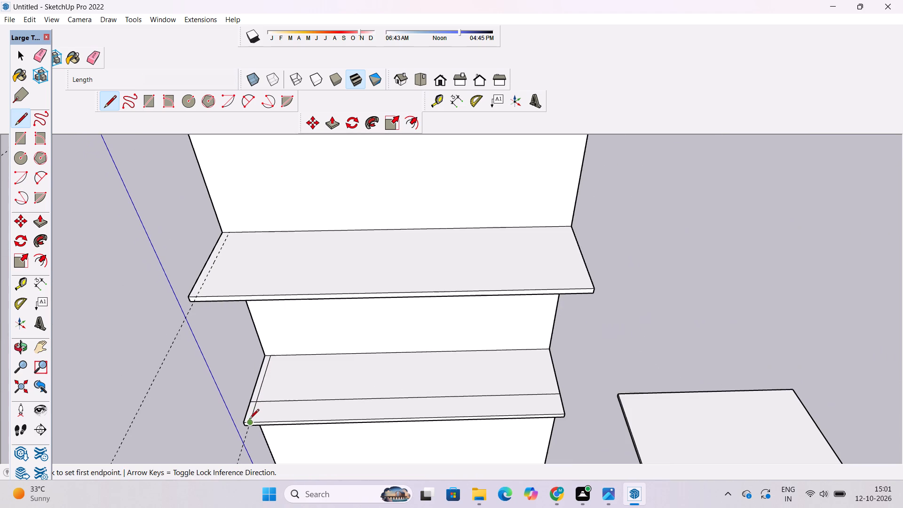
scroll(222, 242, up, 9)
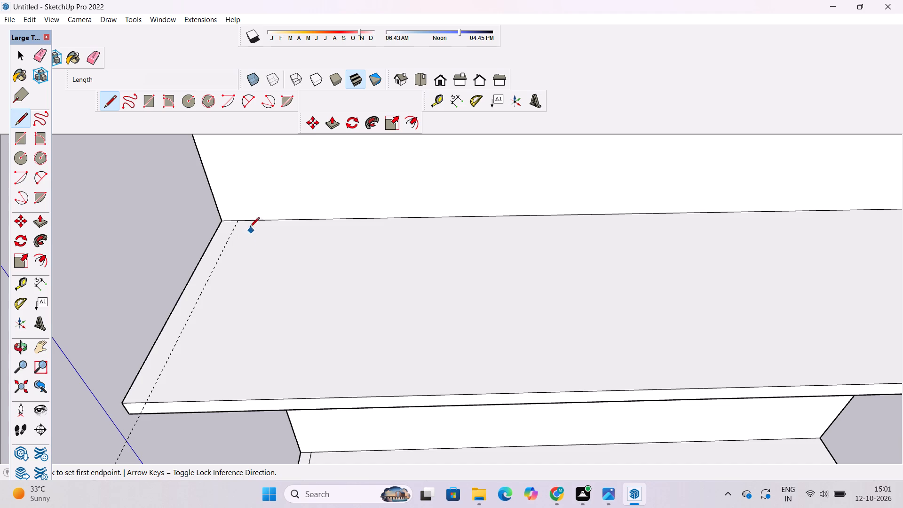
click(238, 219)
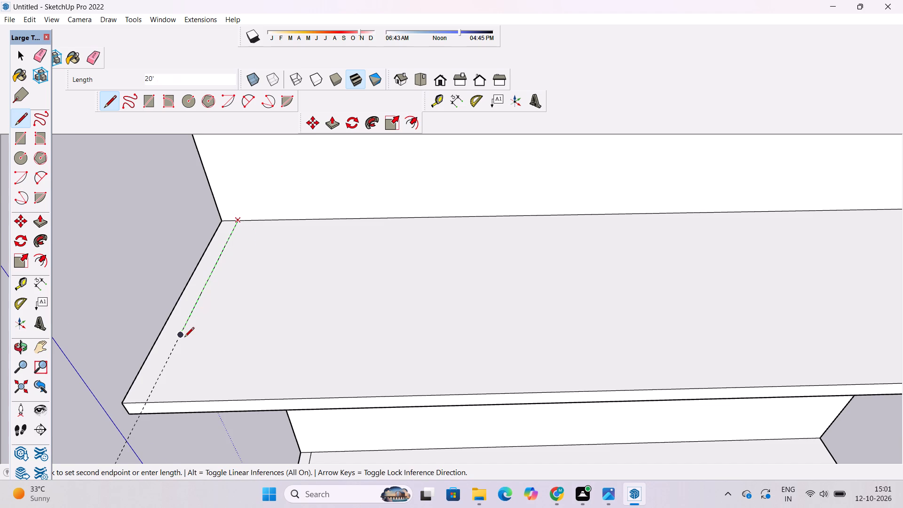
scroll(184, 338, down, 4)
click(159, 383)
Draw a 28' line along the end guide on the third overhanging slab up, from the wall to its front edge.
scroll(195, 383, down, 5)
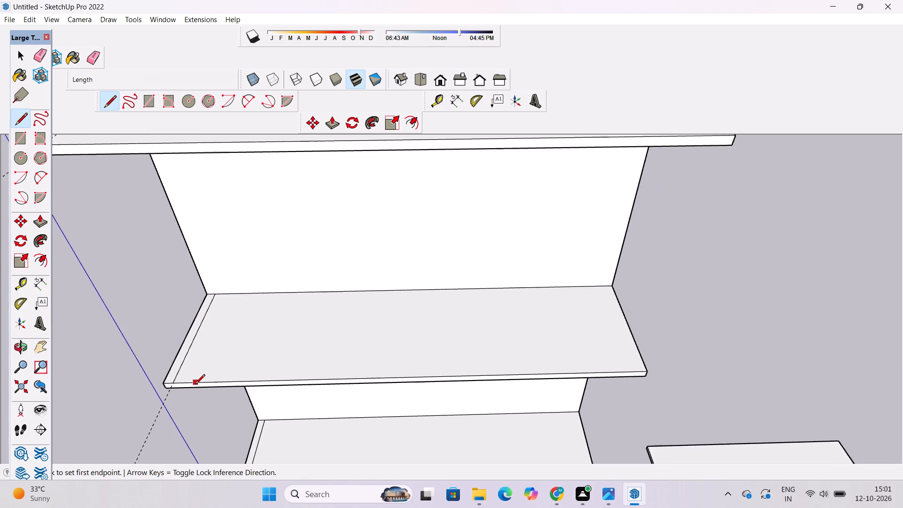
scroll(195, 385, down, 10)
scroll(146, 273, up, 8)
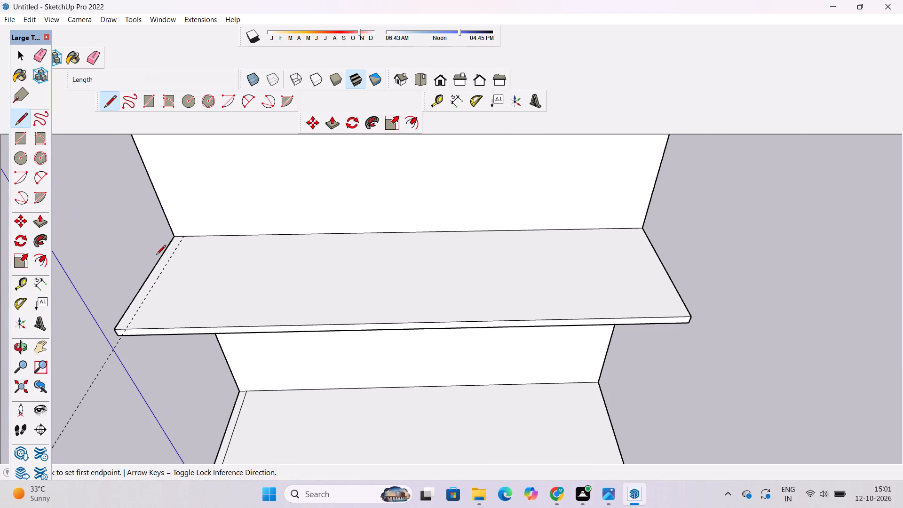
scroll(260, 192, down, 5)
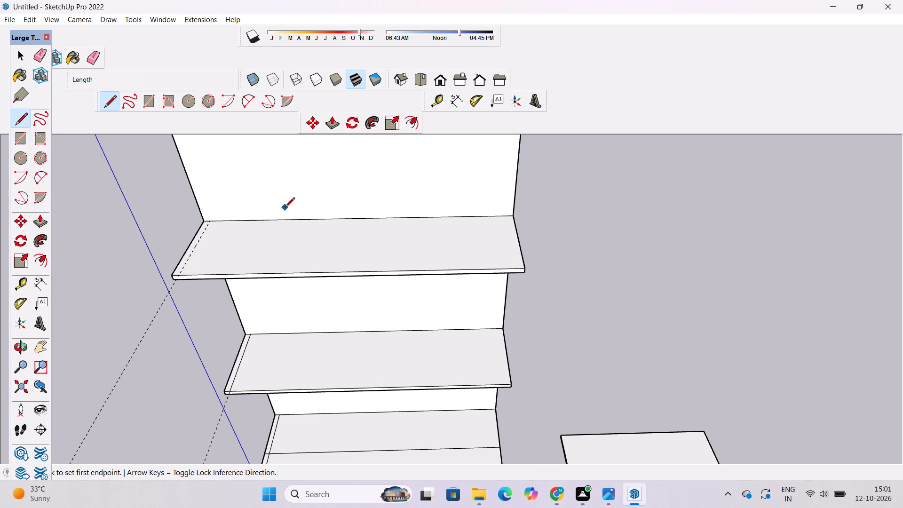
scroll(218, 221, up, 8)
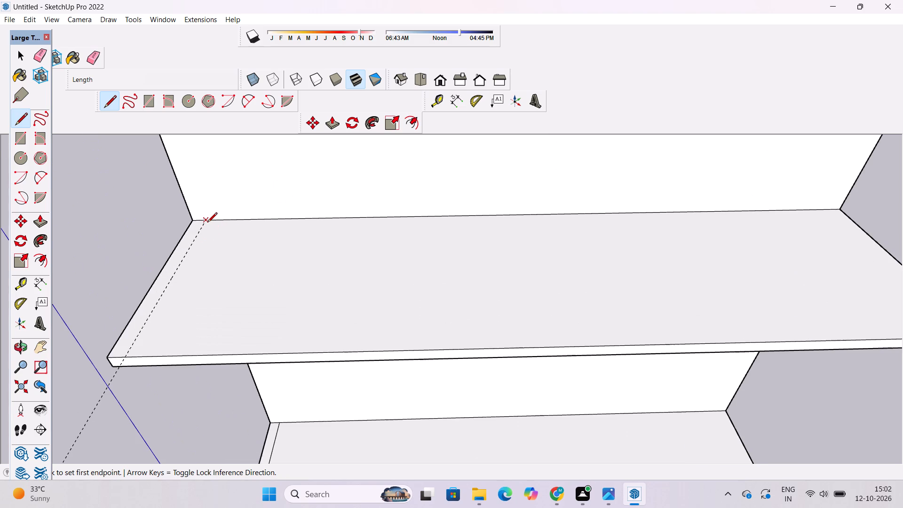
click(207, 223)
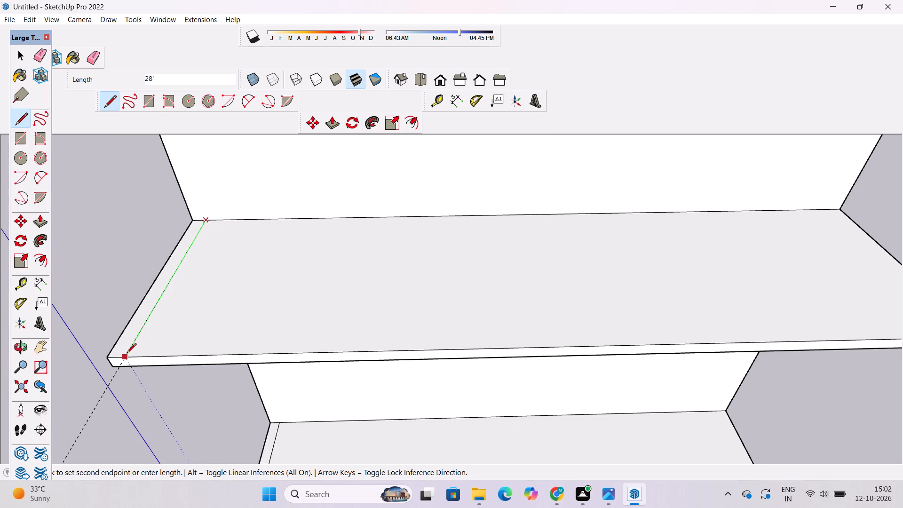
click(128, 358)
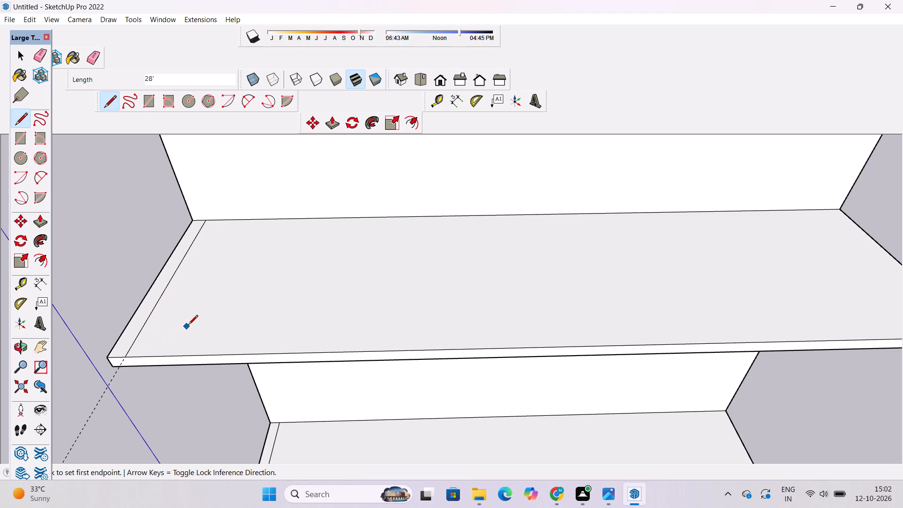
Erase the three dashed end guides that run past the overhanging slabs in front of the building.
key(space)
key(o)
scroll(350, 315, down, 4)
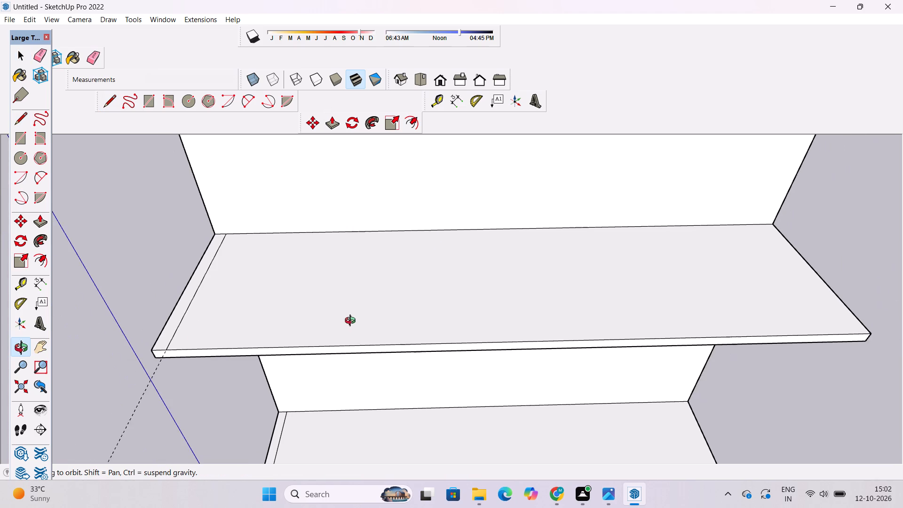
shift+drag(378, 328, 385, 341)
shift+drag(381, 346, 379, 218)
scroll(380, 215, down, 6)
drag(646, 273, 395, 310)
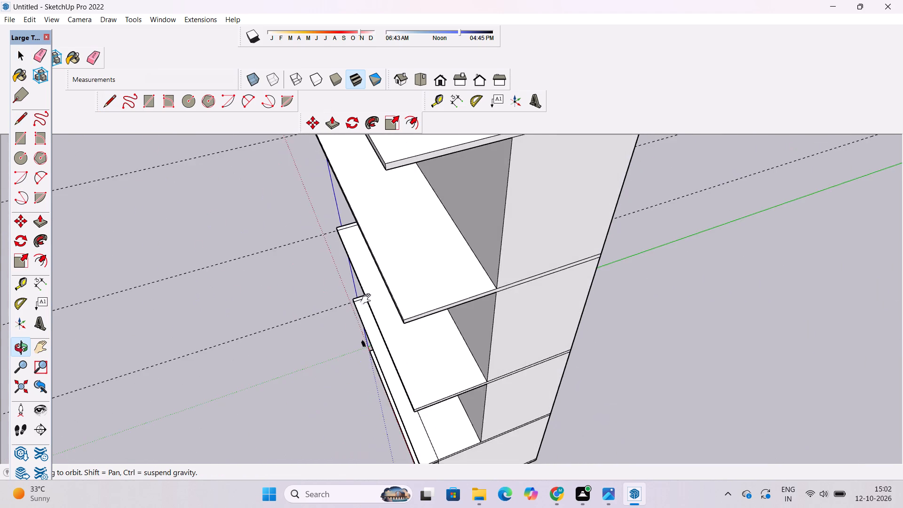
shift+drag(366, 297, 542, 307)
drag(539, 325, 515, 269)
scroll(492, 258, down, 5)
shift+drag(491, 258, 479, 292)
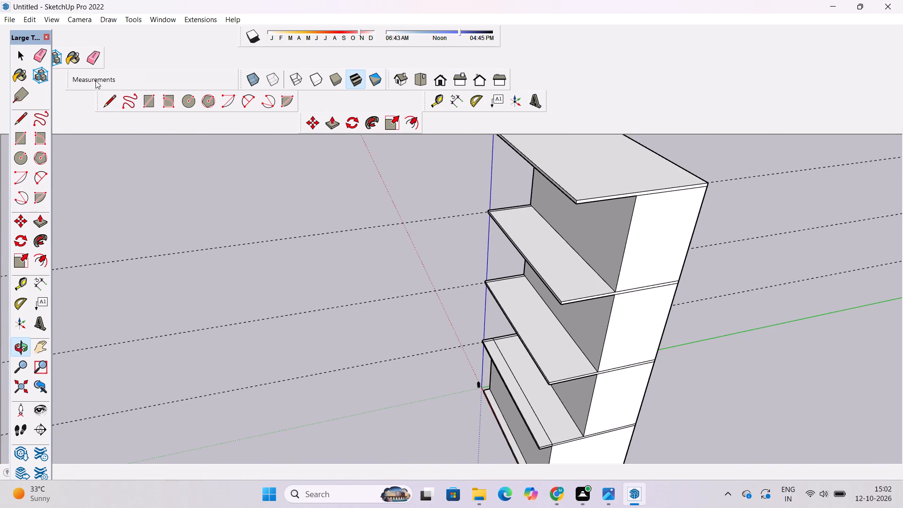
click(97, 58)
drag(186, 185, 232, 279)
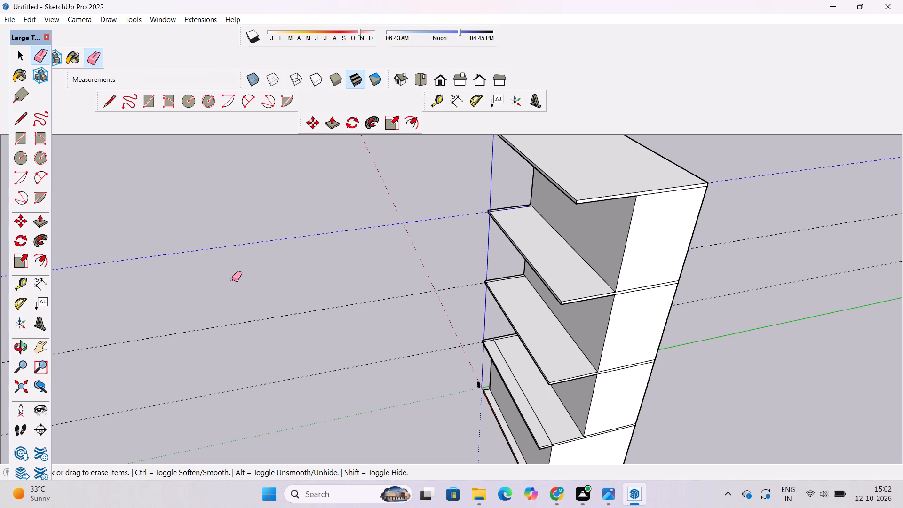
drag(232, 279, 269, 388)
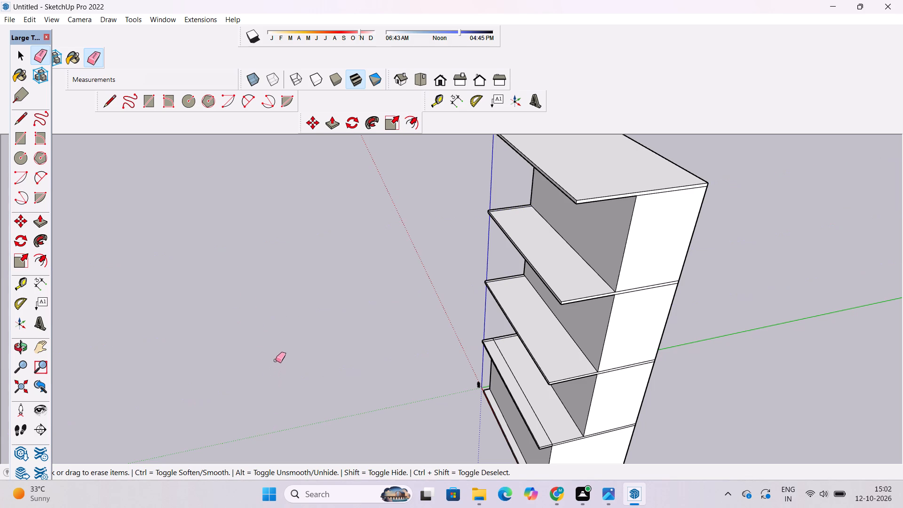
key(space)
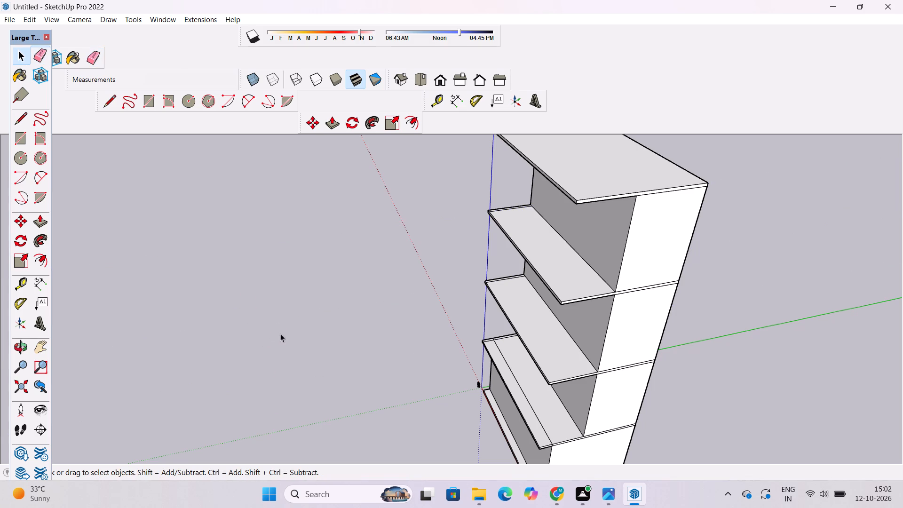
Examine the whole building from the front, from its ends and from low angles, checking the slab overhangs and their end lines.
key(o)
scroll(283, 301, down, 5)
drag(270, 322, 524, 328)
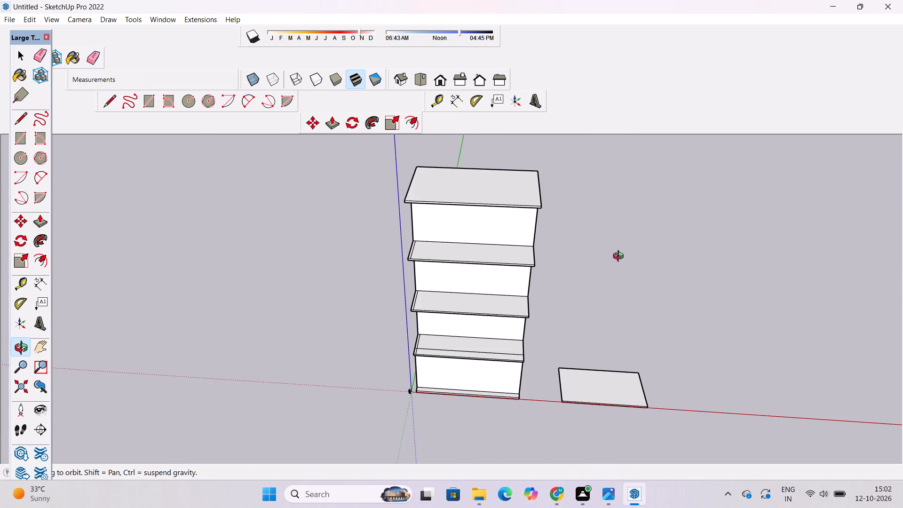
drag(488, 160, 467, 242)
drag(418, 260, 462, 261)
shift+drag(458, 280, 472, 236)
drag(449, 254, 511, 256)
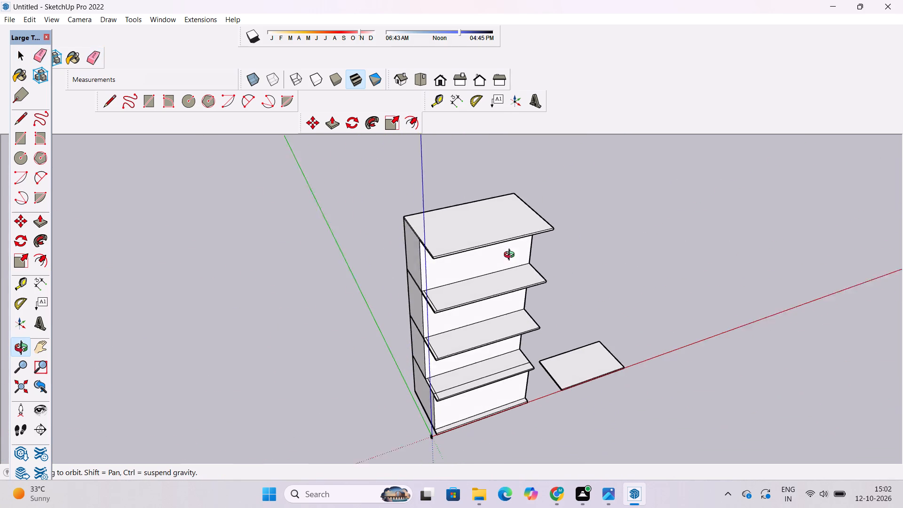
drag(511, 256, 521, 253)
scroll(485, 258, up, 3)
shift+drag(469, 256, 472, 230)
drag(488, 223, 422, 251)
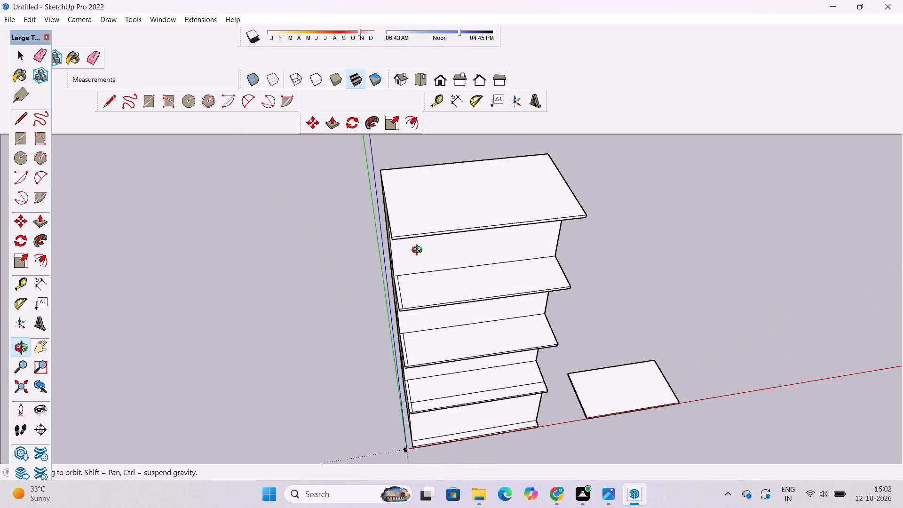
scroll(419, 251, down, 3)
drag(419, 291, 438, 209)
shift+drag(493, 282, 426, 274)
drag(356, 289, 535, 264)
scroll(385, 206, up, 3)
drag(341, 215, 300, 241)
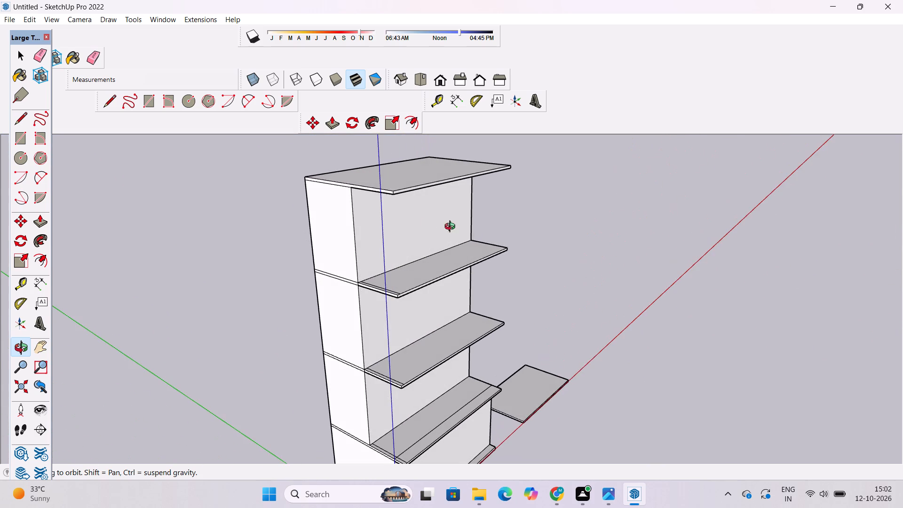
drag(477, 237, 436, 245)
scroll(434, 241, up, 2)
scroll(434, 241, down, 3)
drag(516, 243, 405, 189)
scroll(419, 189, up, 4)
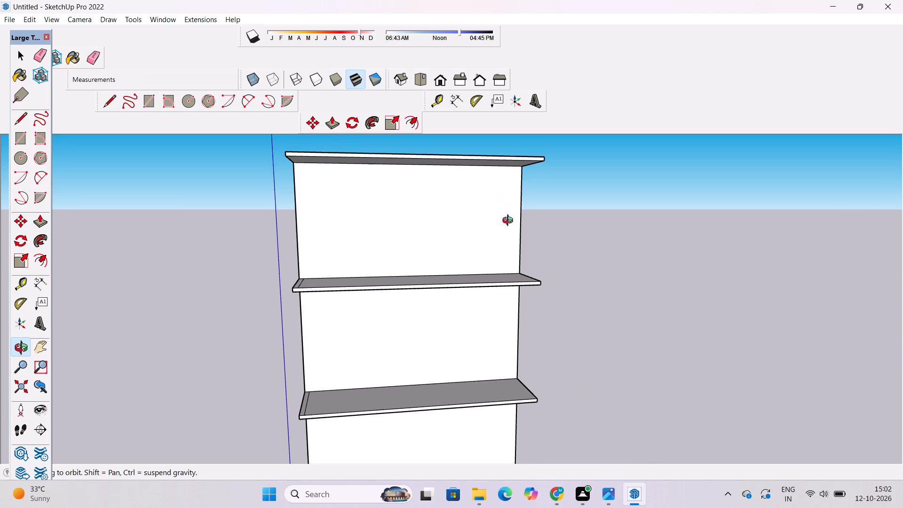
scroll(417, 228, down, 5)
scroll(473, 226, down, 4)
shift+drag(457, 224, 448, 236)
scroll(450, 245, up, 1)
shift+drag(468, 265, 449, 263)
shift+drag(442, 306, 451, 246)
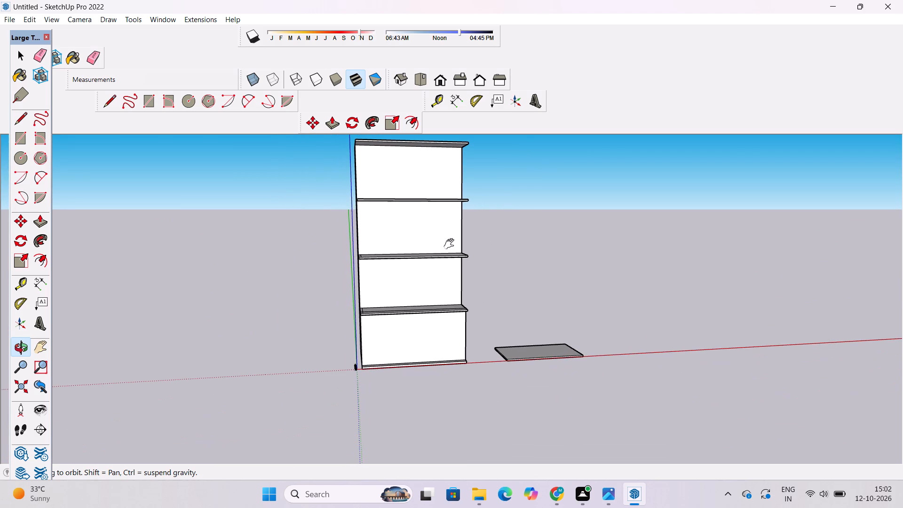
shift+scroll(451, 244, down, 4)
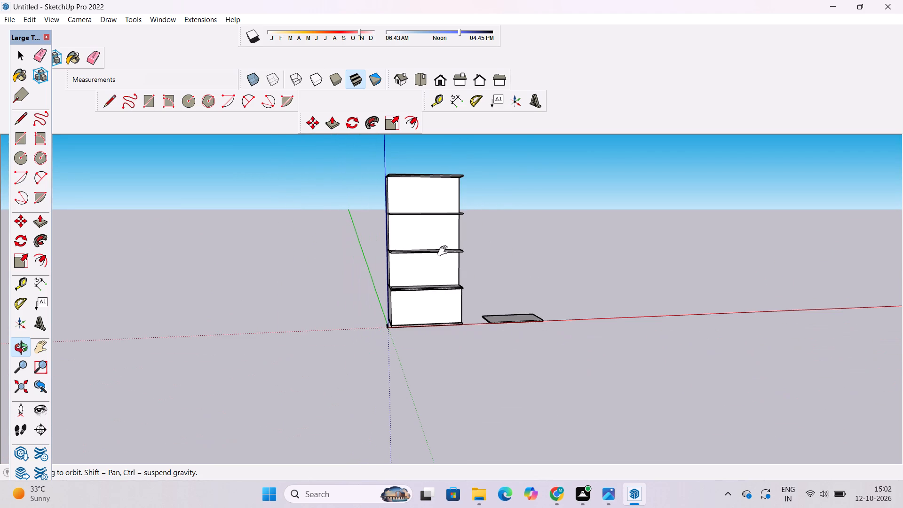
shift+drag(440, 258, 446, 246)
drag(450, 248, 433, 260)
scroll(426, 289, up, 5)
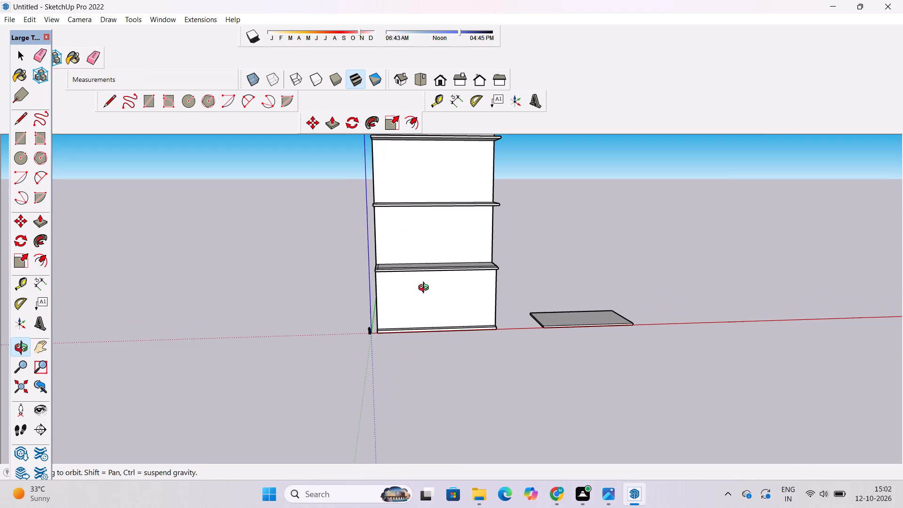
Erase the long line running parallel to the front edge on the lowest overhanging slab, between its end line and far end.
drag(416, 295, 377, 341)
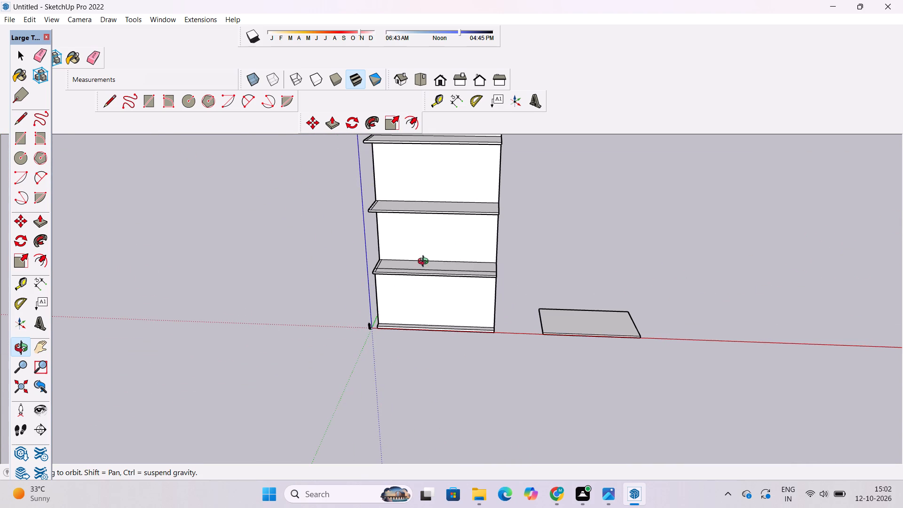
scroll(425, 262, up, 1)
shift+drag(457, 224, 457, 233)
shift+drag(452, 252, 442, 286)
scroll(439, 286, up, 4)
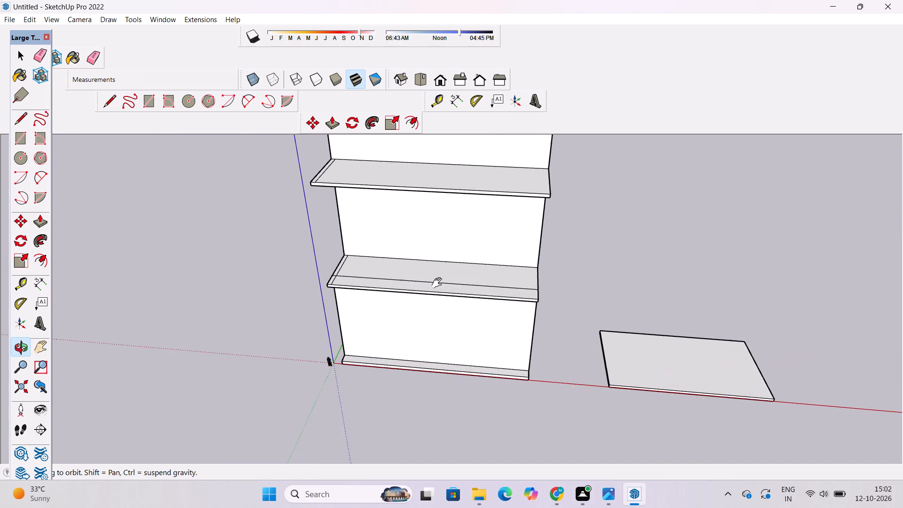
shift+drag(437, 276, 366, 275)
shift+scroll(399, 249, up, 2)
shift+drag(389, 284, 446, 275)
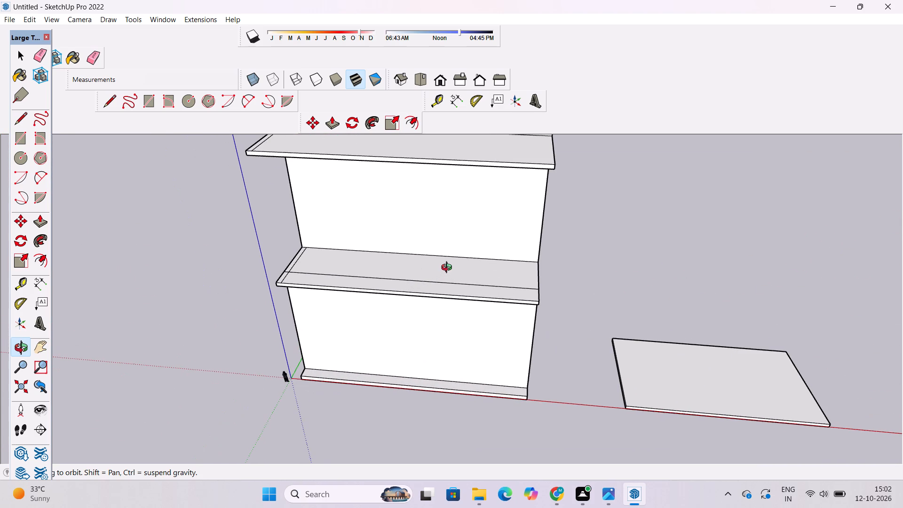
scroll(447, 277, down, 1)
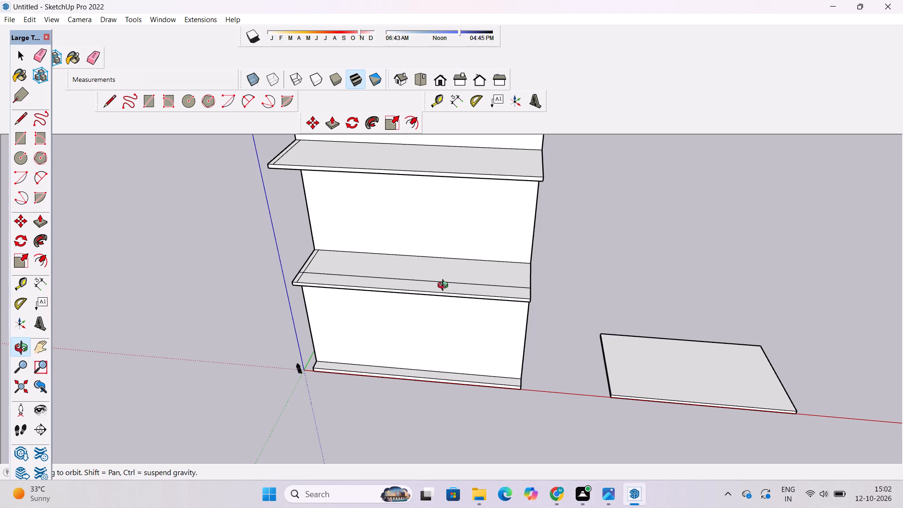
shift+drag(448, 281, 447, 292)
drag(437, 305, 447, 354)
scroll(388, 317, up, 4)
drag(376, 317, 458, 309)
drag(441, 312, 393, 348)
key(e)
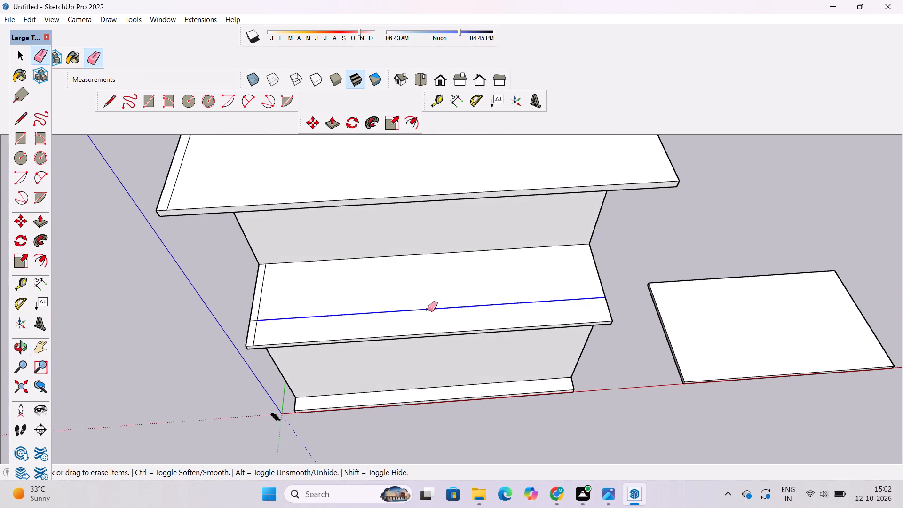
click(428, 310)
key(space)
Place a guide 1.5' in from the front edge of the lowest overhanging slab, parallel to that edge.
scroll(233, 324, up, 1)
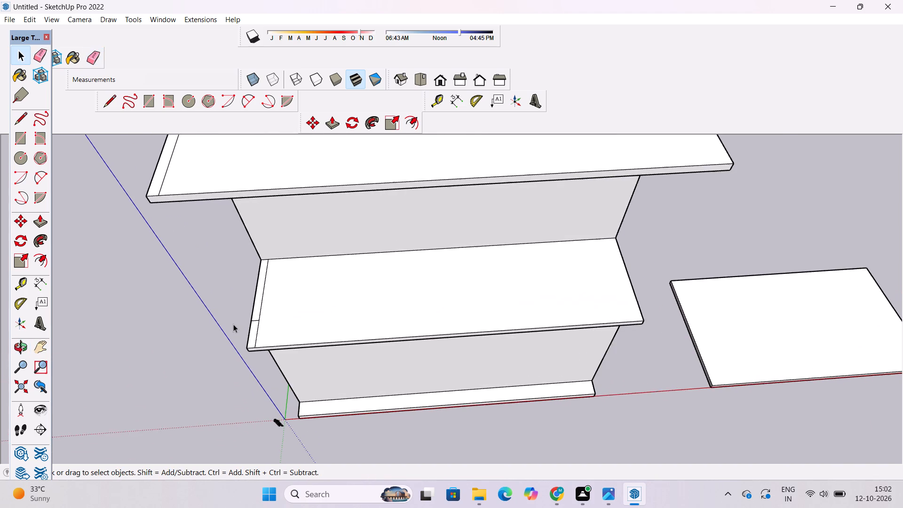
scroll(233, 324, up, 2)
key(t)
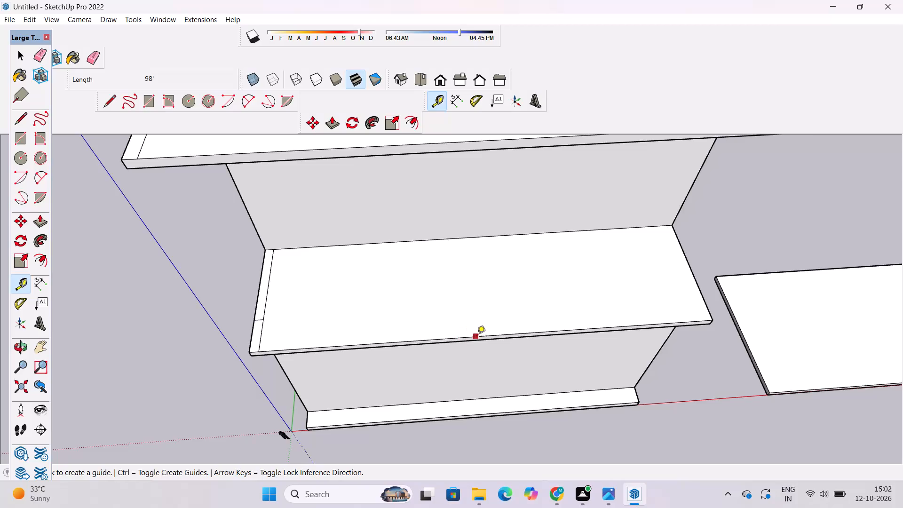
click(490, 335)
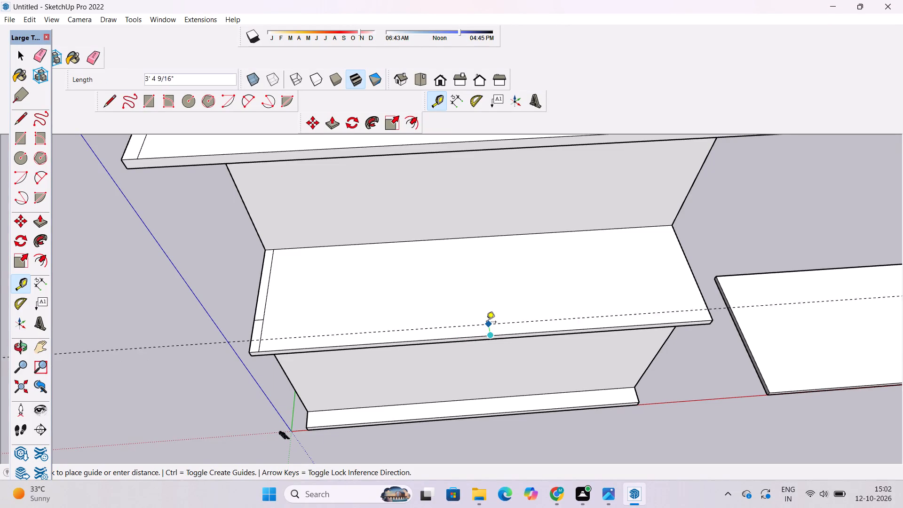
key(1)
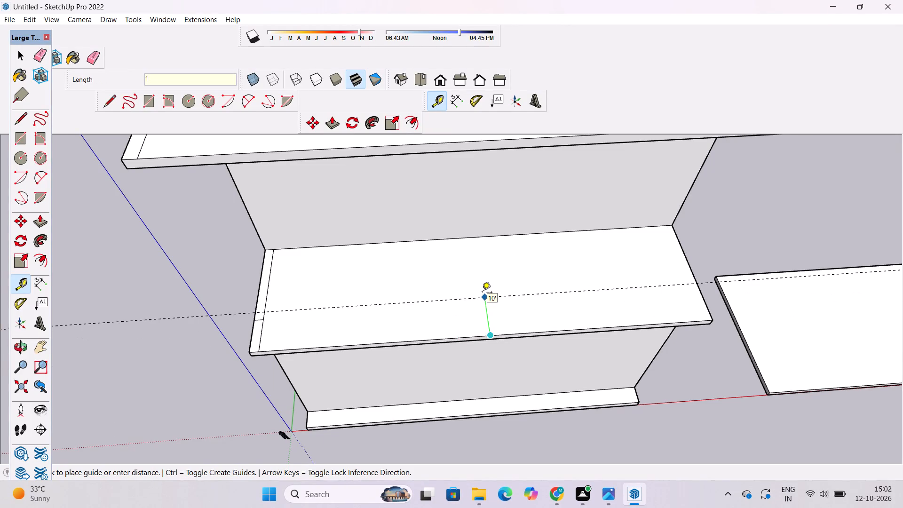
text(.5)
key(apostrophe)
key(Return)
key(space)
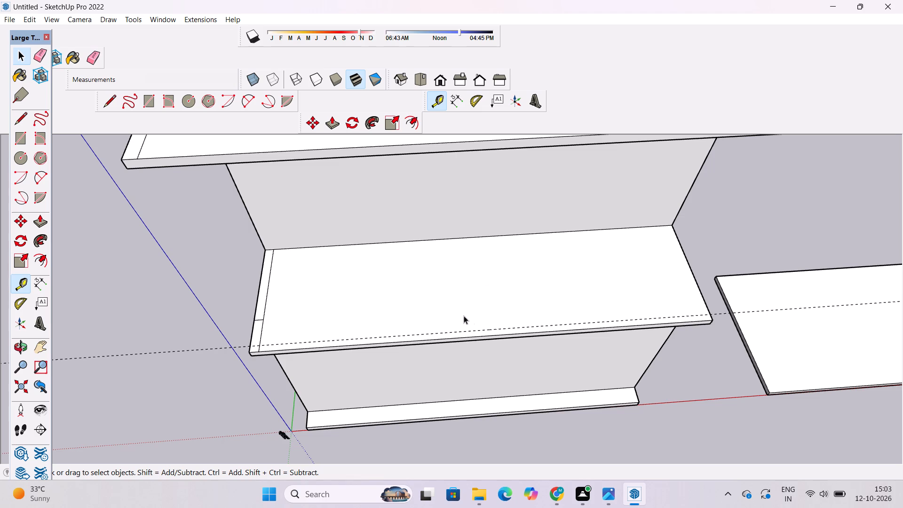
Draw a 98' line along the guide on the lowest overhanging slab, from its inset end line to its far end edge.
click(104, 104)
scroll(724, 341, up, 2)
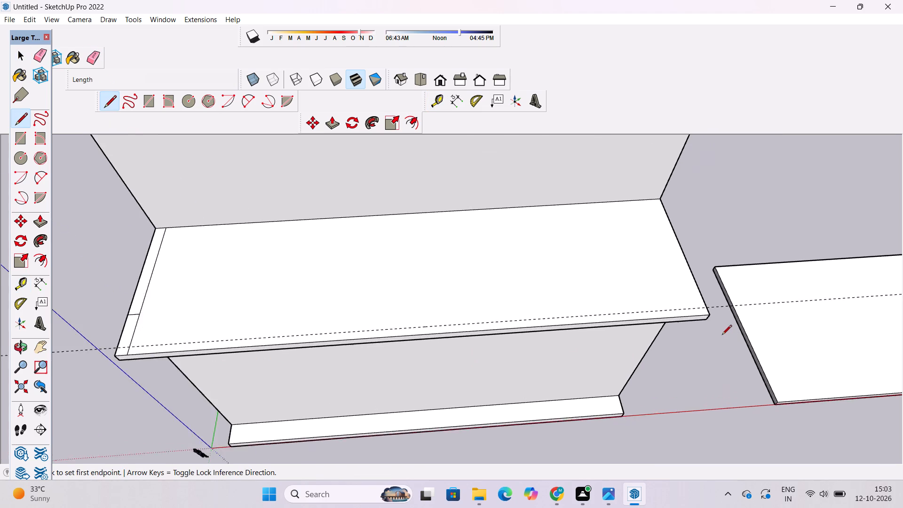
scroll(722, 335, up, 1)
scroll(417, 309, down, 2)
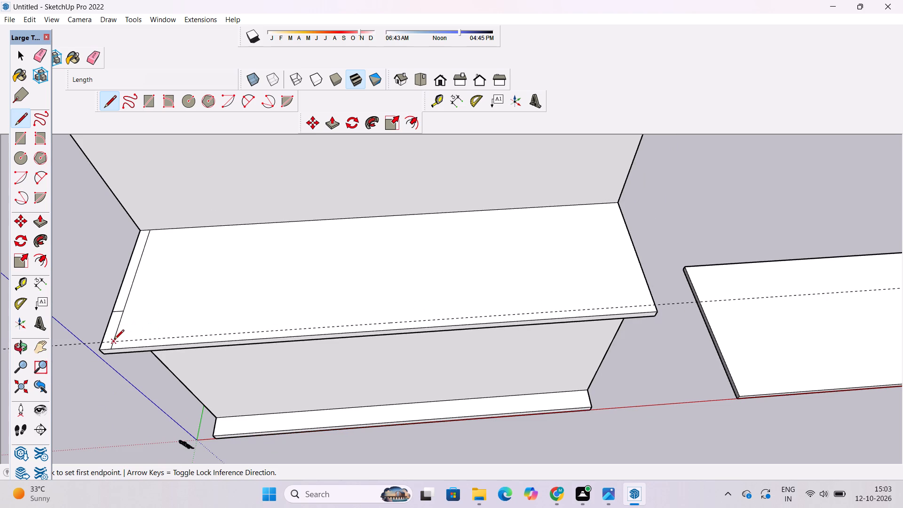
click(115, 341)
scroll(116, 341, down, 5)
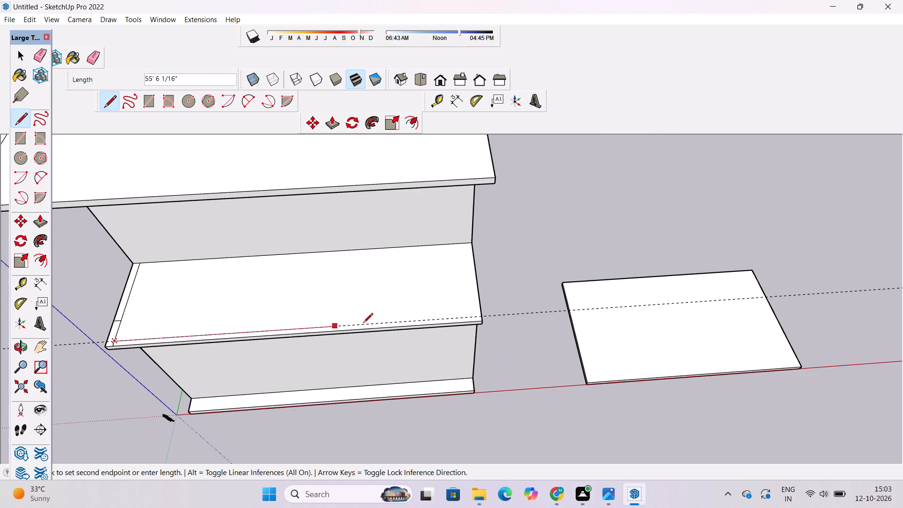
scroll(372, 325, up, 3)
scroll(435, 317, up, 2)
scroll(484, 305, up, 3)
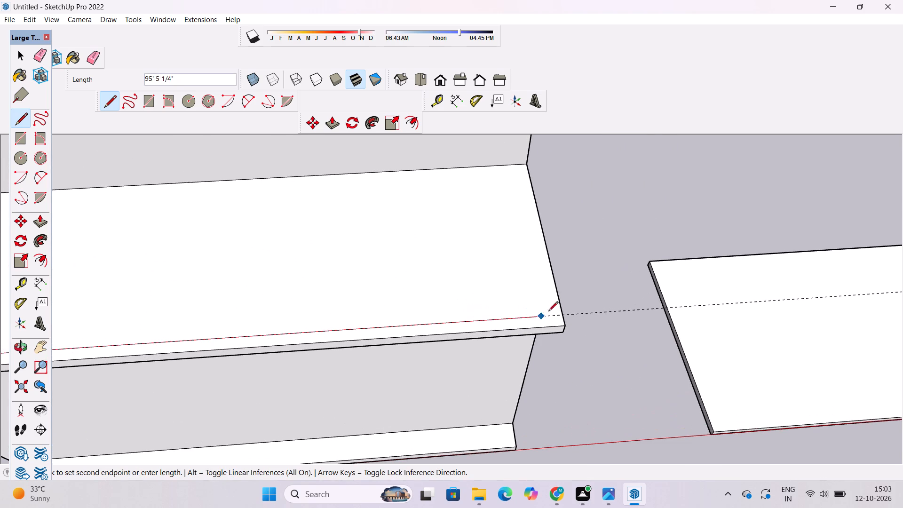
click(560, 317)
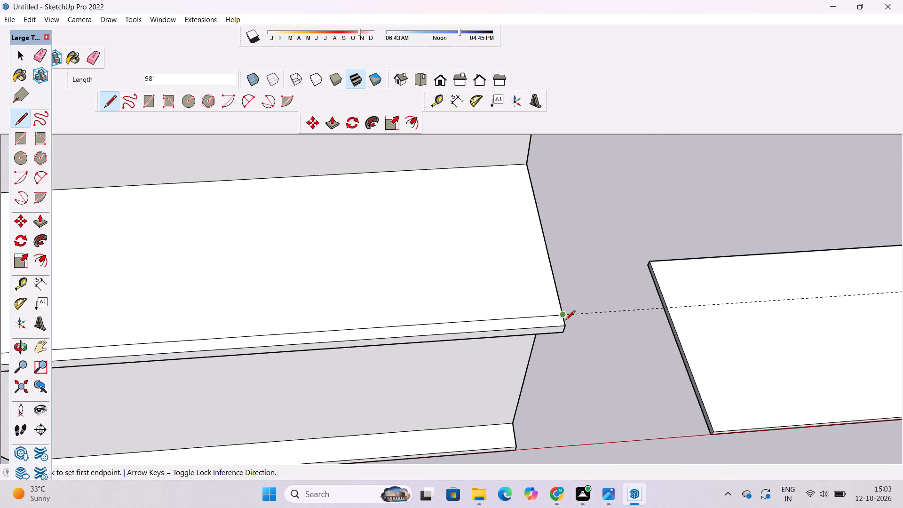
scroll(597, 343, down, 1)
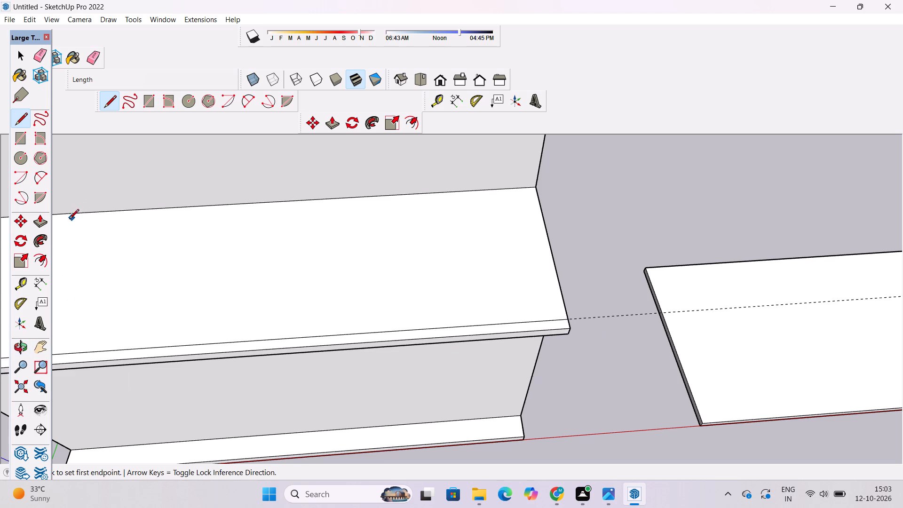
Erase the dashed guide that runs past the far end of the lowest overhanging slab.
click(94, 57)
drag(597, 312, 608, 328)
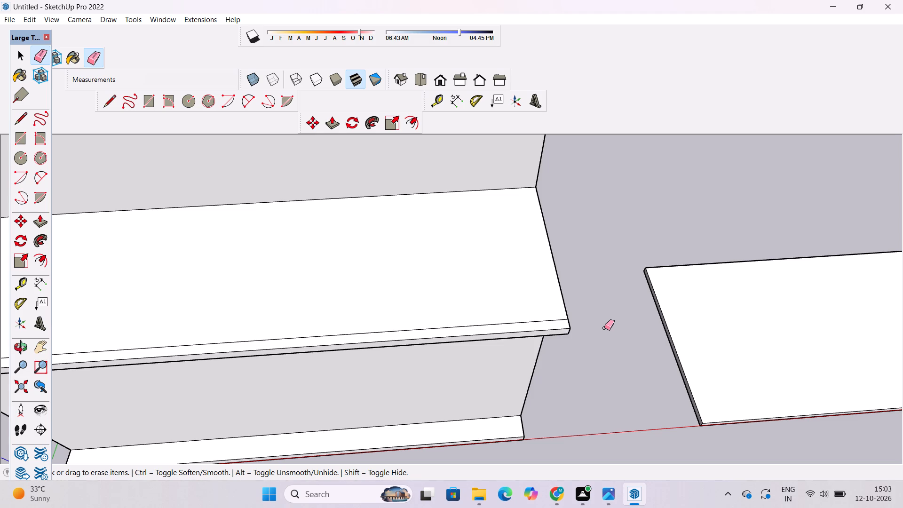
Examine the stacked levels from the front, from the end and from above, checking the inset lines on the overhanging slabs.
scroll(602, 335, down, 1)
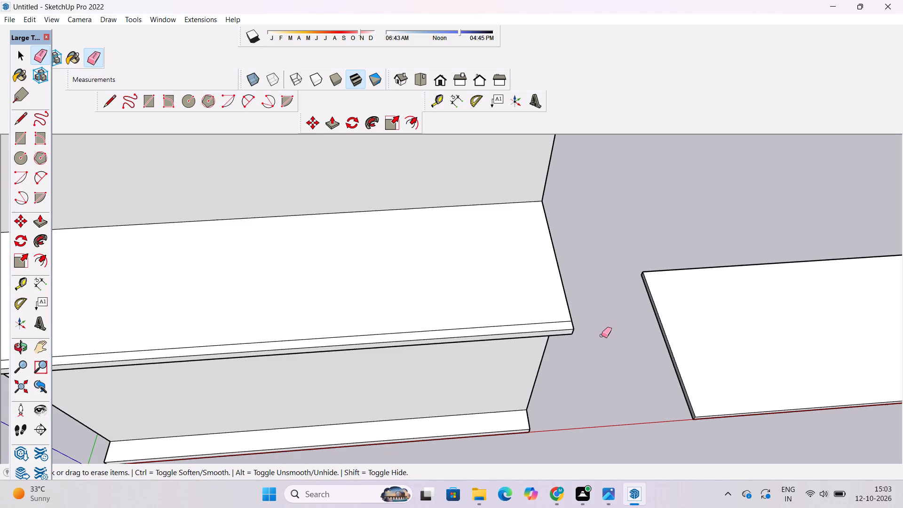
scroll(602, 335, down, 1)
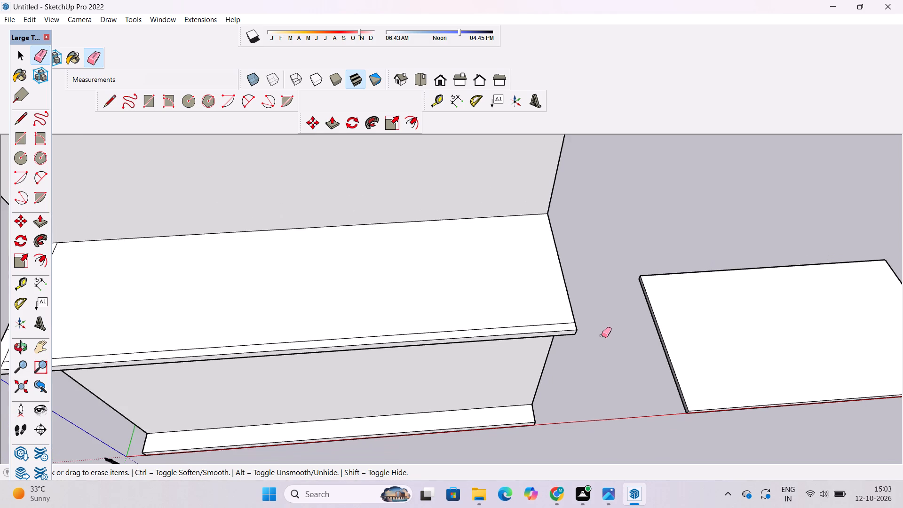
scroll(602, 335, up, 3)
scroll(600, 337, down, 3)
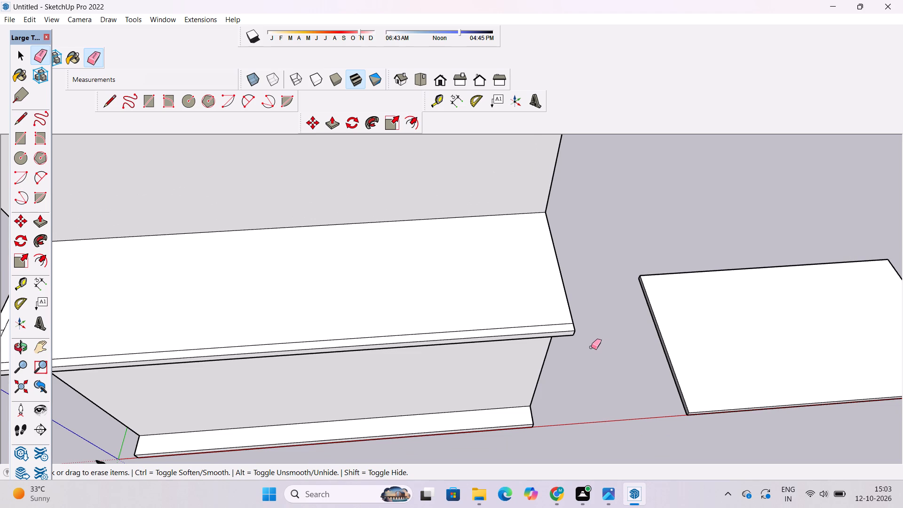
scroll(591, 347, up, 2)
scroll(591, 347, down, 3)
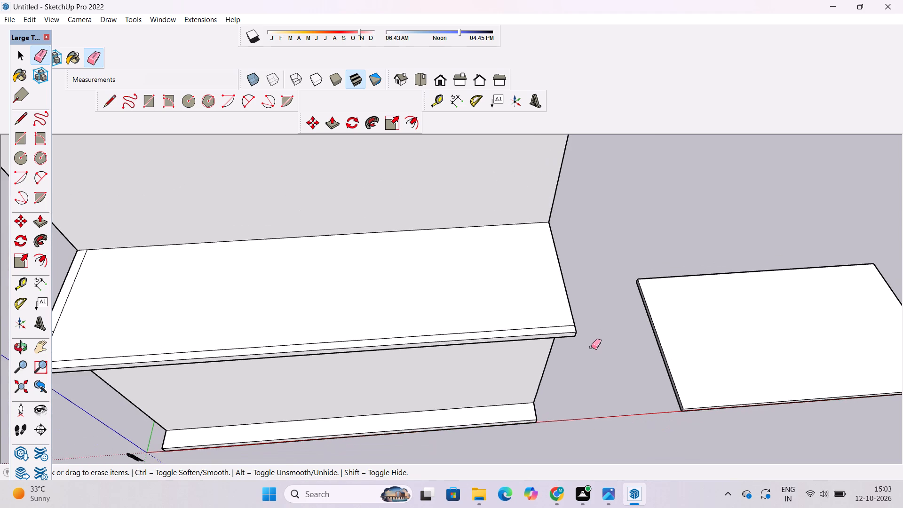
scroll(591, 347, down, 1)
scroll(591, 347, up, 5)
scroll(585, 344, down, 4)
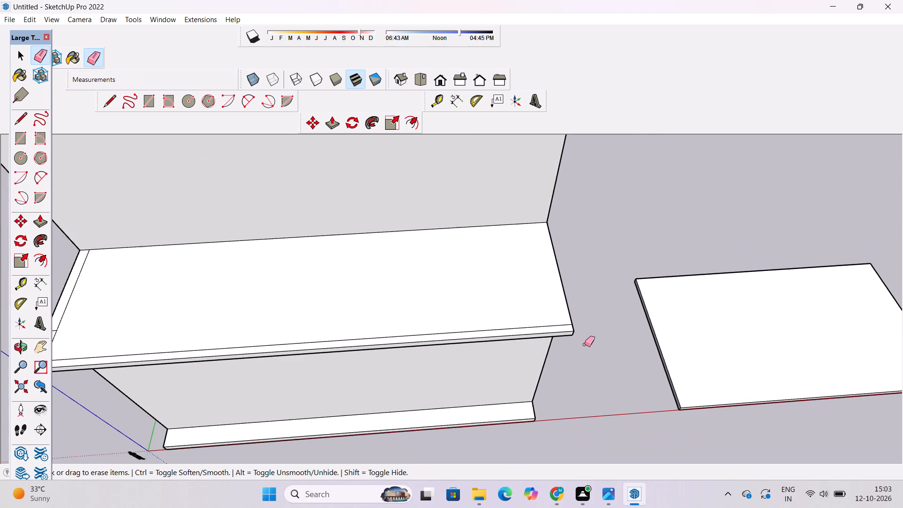
scroll(585, 344, down, 4)
key(space)
text(o)
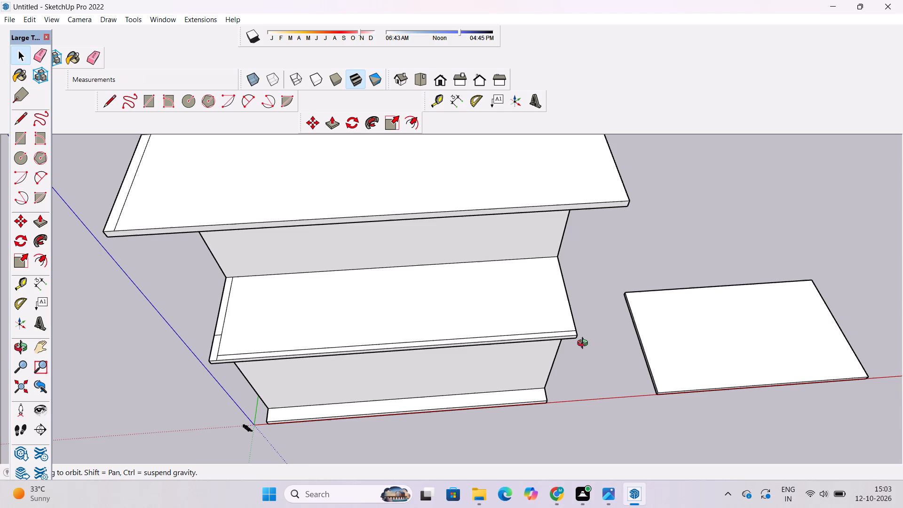
scroll(585, 344, down, 2)
shift+drag(585, 344, 589, 349)
drag(589, 349, 585, 348)
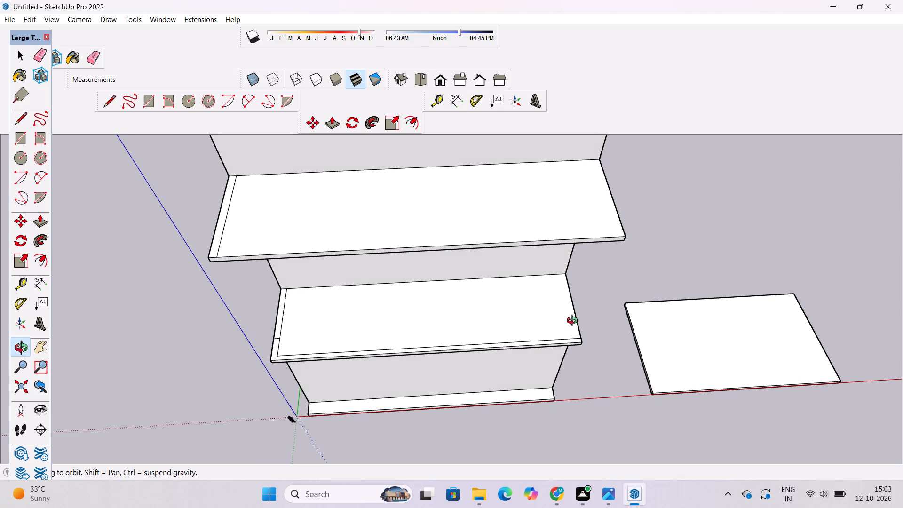
scroll(574, 322, down, 3)
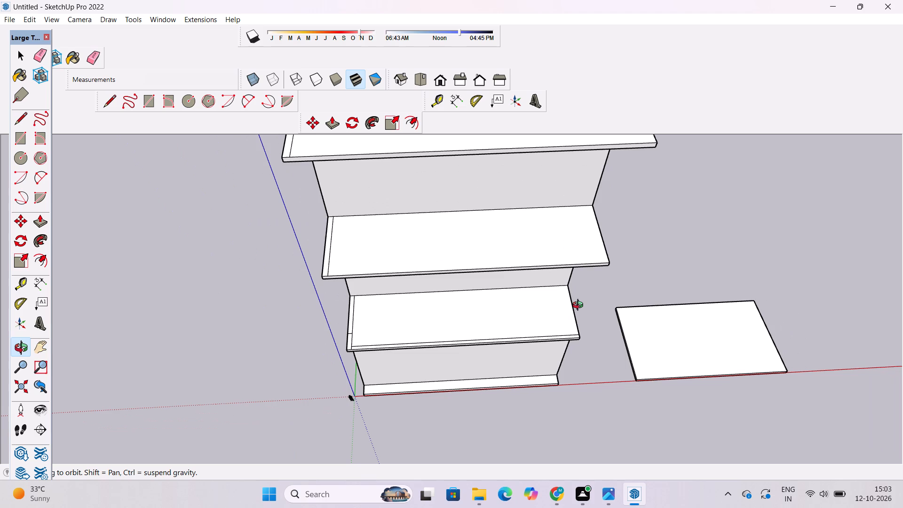
scroll(581, 312, down, 3)
drag(496, 354, 579, 285)
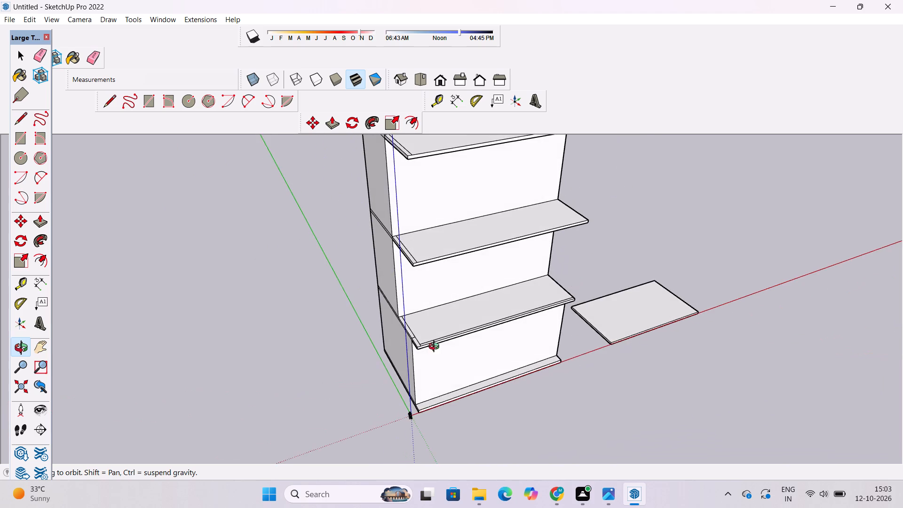
scroll(428, 350, up, 4)
shift+drag(450, 344, 510, 325)
drag(510, 325, 441, 337)
scroll(500, 331, down, 2)
shift+drag(507, 330, 463, 353)
click(465, 359)
scroll(468, 360, down, 2)
shift+drag(468, 360, 461, 392)
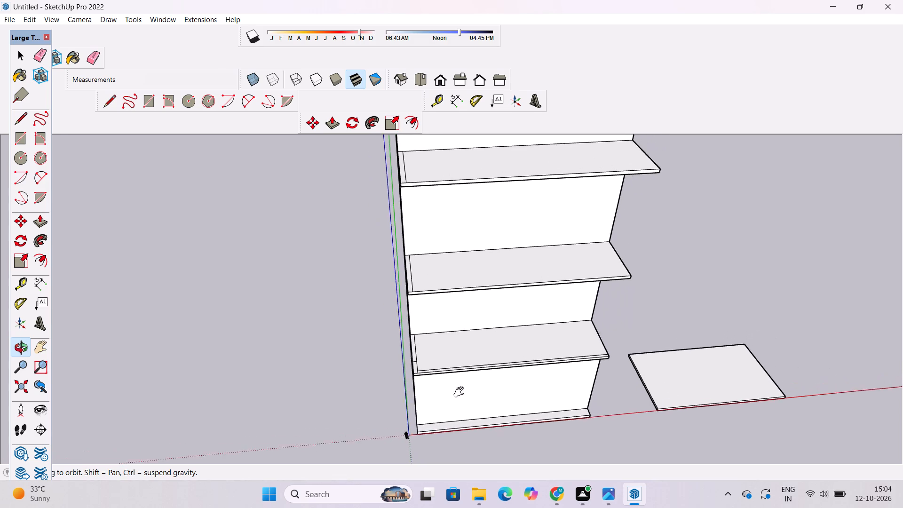
shift+drag(461, 392, 457, 408)
scroll(458, 392, down, 3)
shift+drag(503, 337, 494, 357)
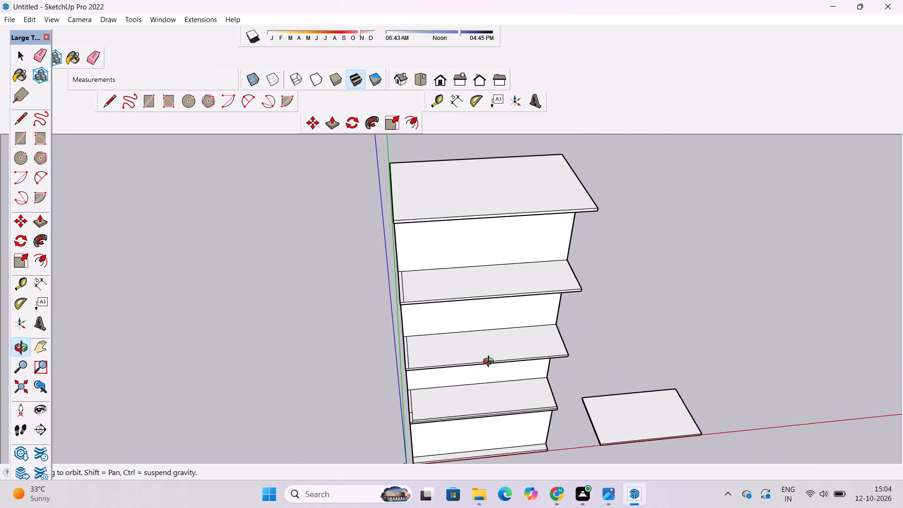
scroll(480, 372, up, 3)
drag(479, 373, 479, 343)
shift+drag(479, 393, 478, 331)
drag(478, 332, 487, 381)
Place a guide 1.5' in from the front edge of the second overhanging slab from the bottom, parallel to that edge.
scroll(450, 271, up, 4)
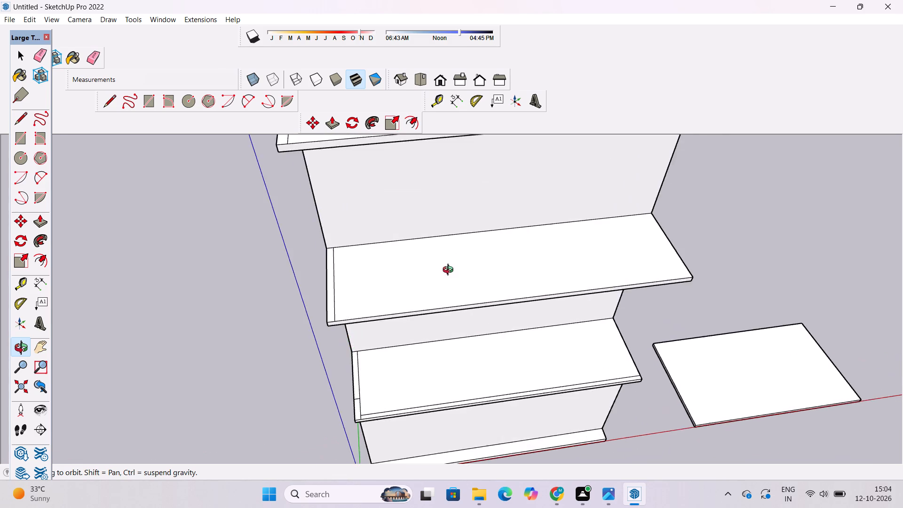
scroll(450, 271, up, 3)
drag(470, 306, 489, 318)
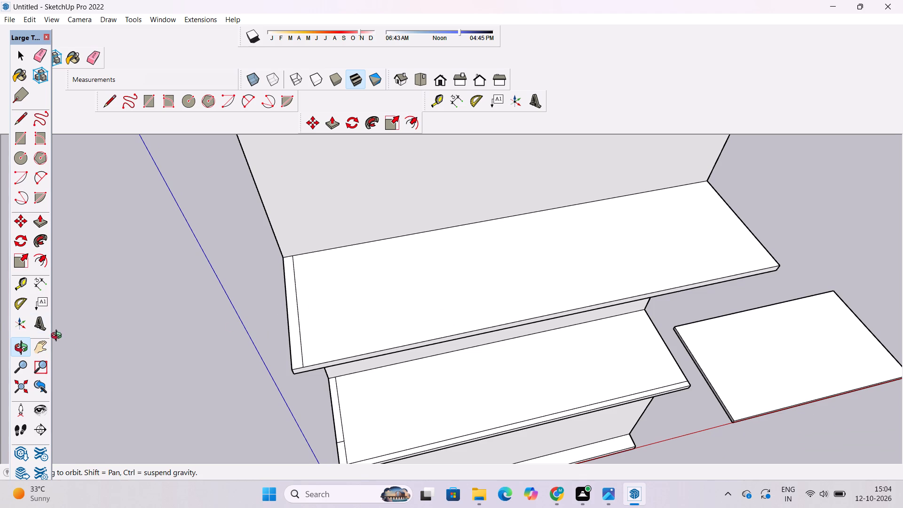
click(23, 286)
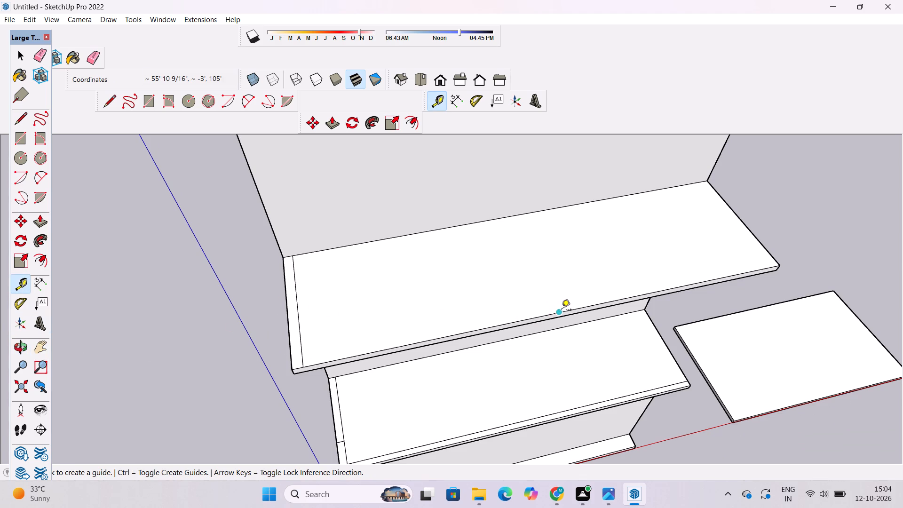
click(556, 312)
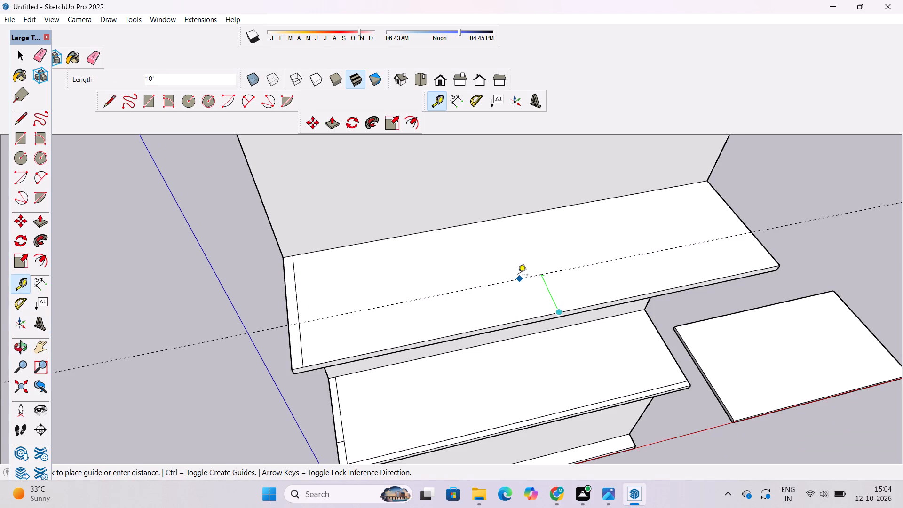
text(1.5')
key(Return)
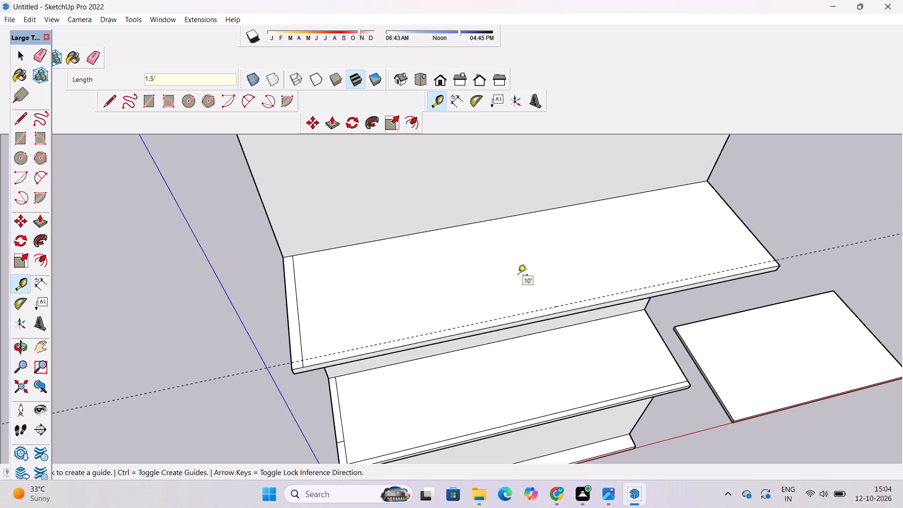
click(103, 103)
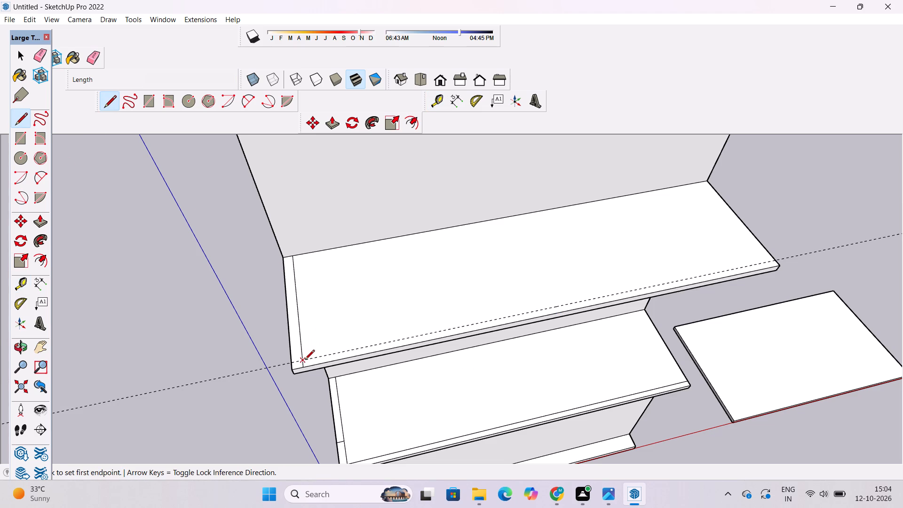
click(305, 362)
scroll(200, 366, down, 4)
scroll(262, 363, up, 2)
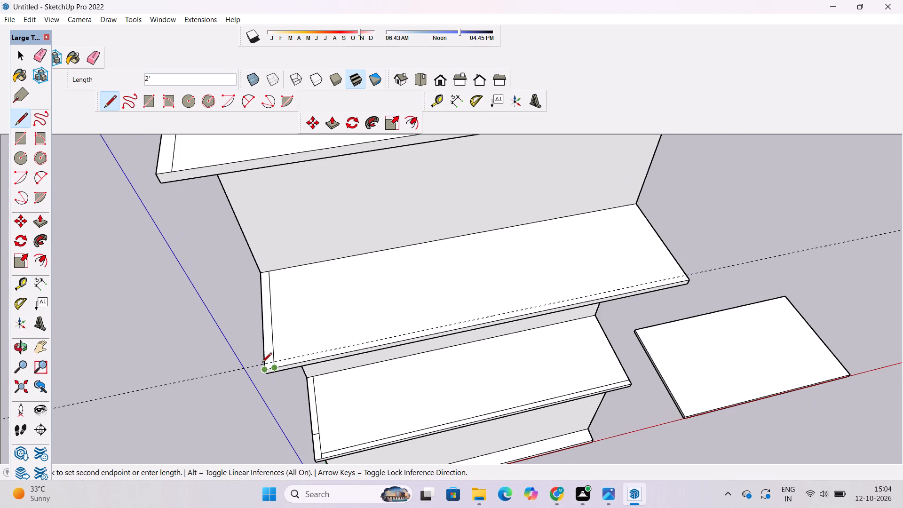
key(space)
Draw a 98' line along the guide on the second overhanging slab, from its inset end line to its far end edge.
key(l)
scroll(307, 363, up, 4)
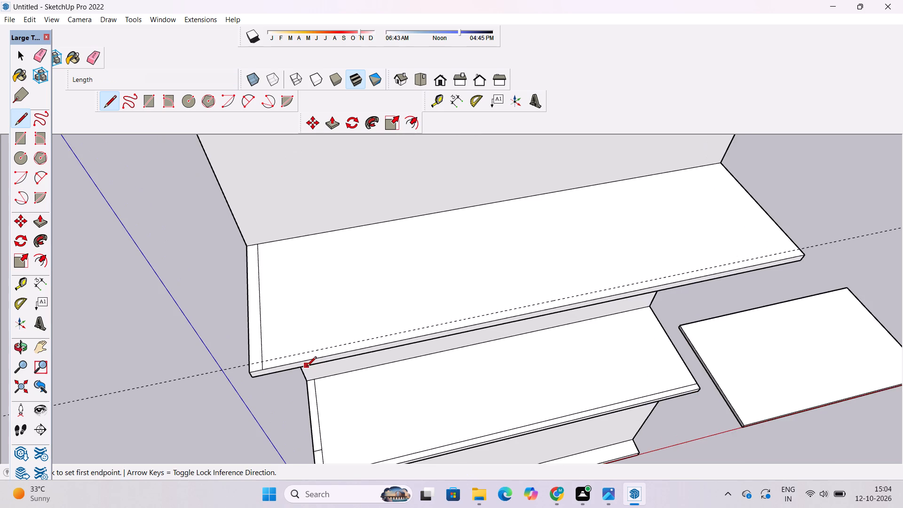
scroll(282, 365, up, 12)
scroll(234, 351, up, 4)
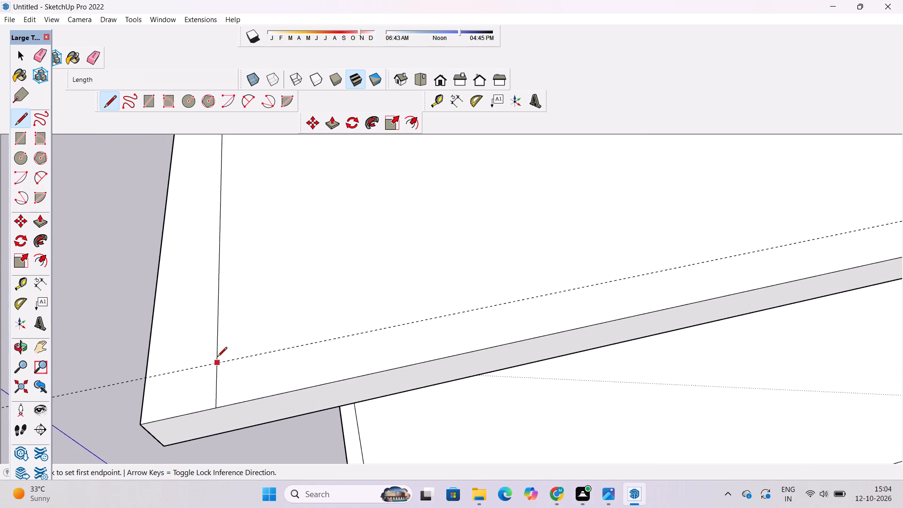
click(215, 363)
scroll(215, 365, down, 17)
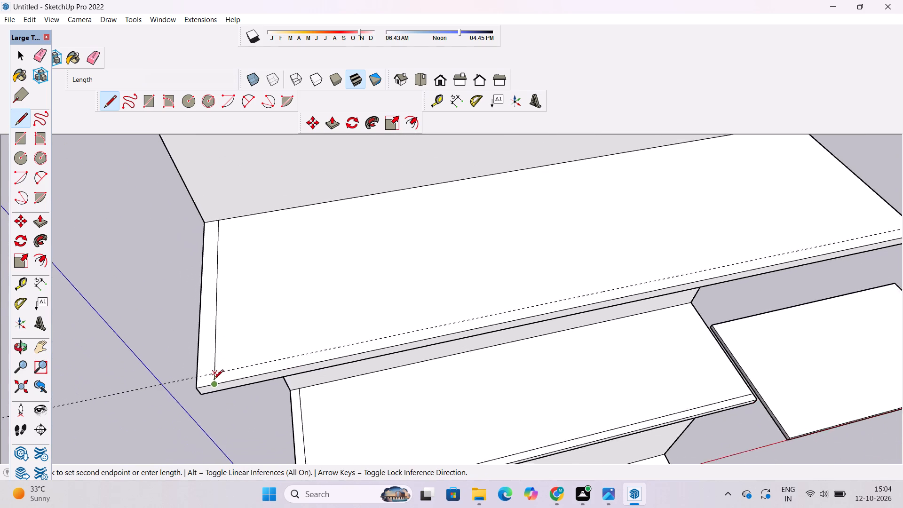
scroll(214, 380, down, 14)
scroll(220, 376, up, 1)
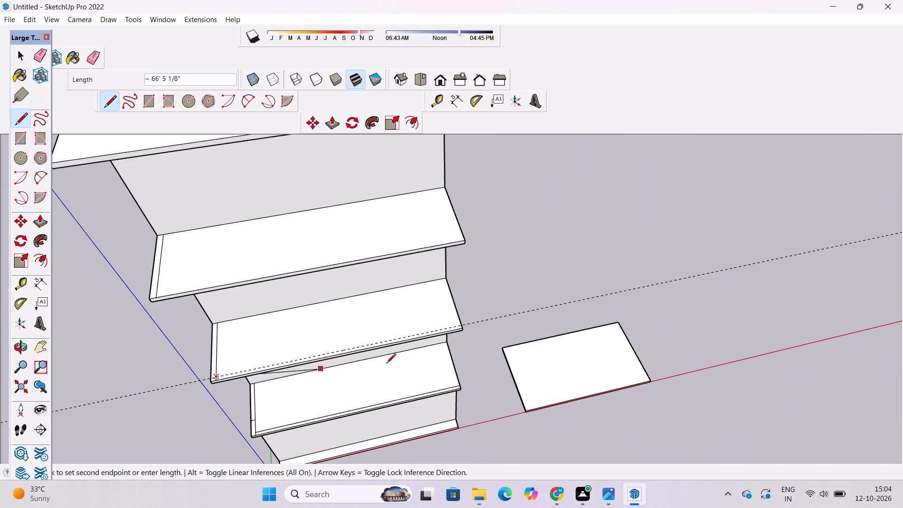
scroll(452, 328, up, 4)
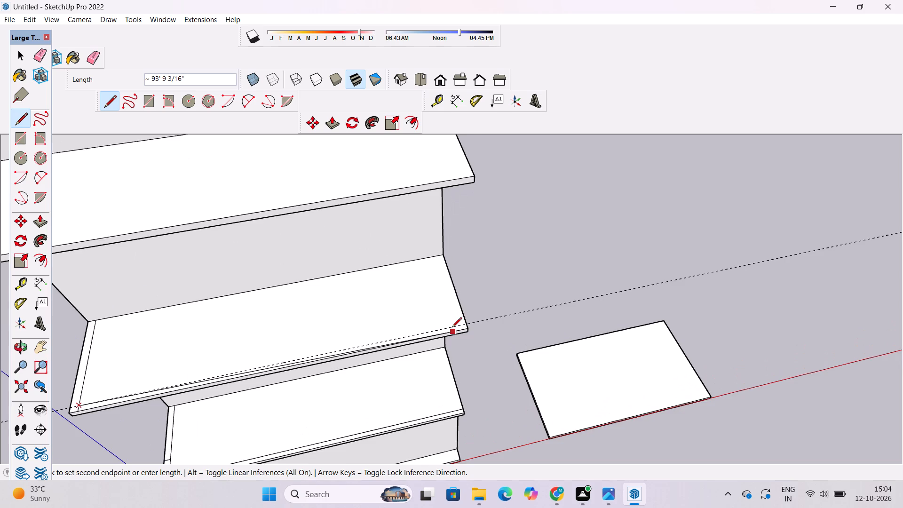
scroll(452, 328, up, 10)
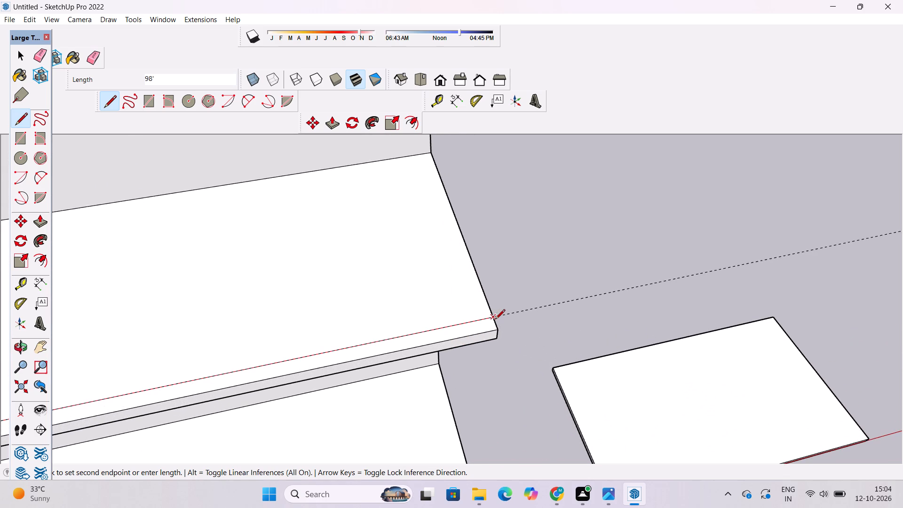
click(493, 317)
Place a guide 1.5' in from the far end edge of the second overhanging slab, parallel to that edge.
click(24, 286)
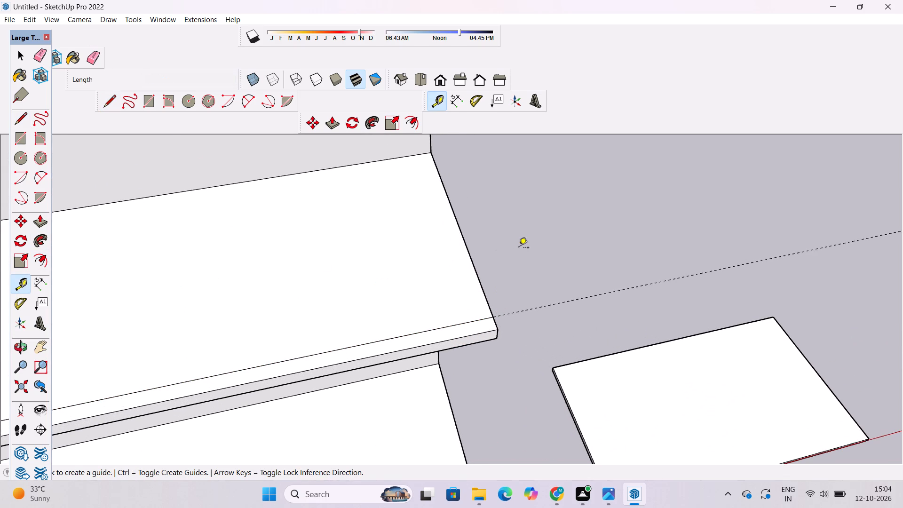
scroll(470, 265, up, 4)
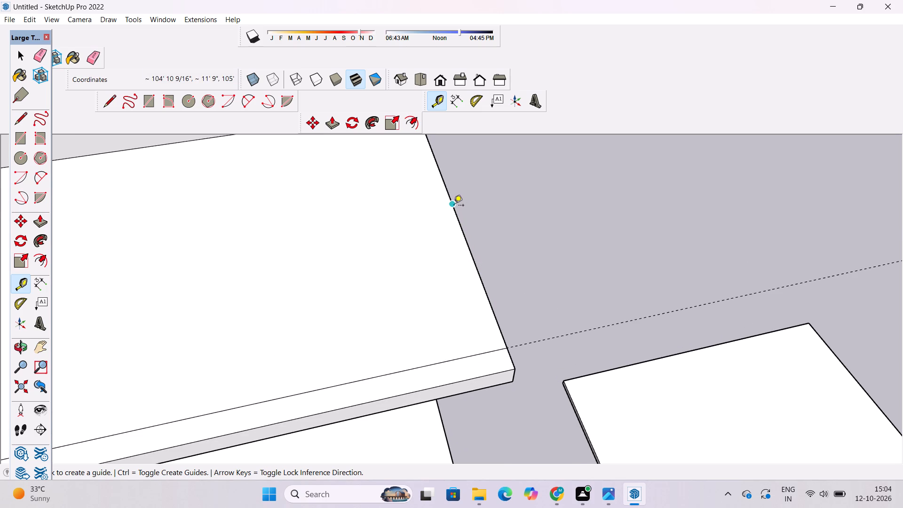
click(454, 206)
text(1.5')
key(Return)
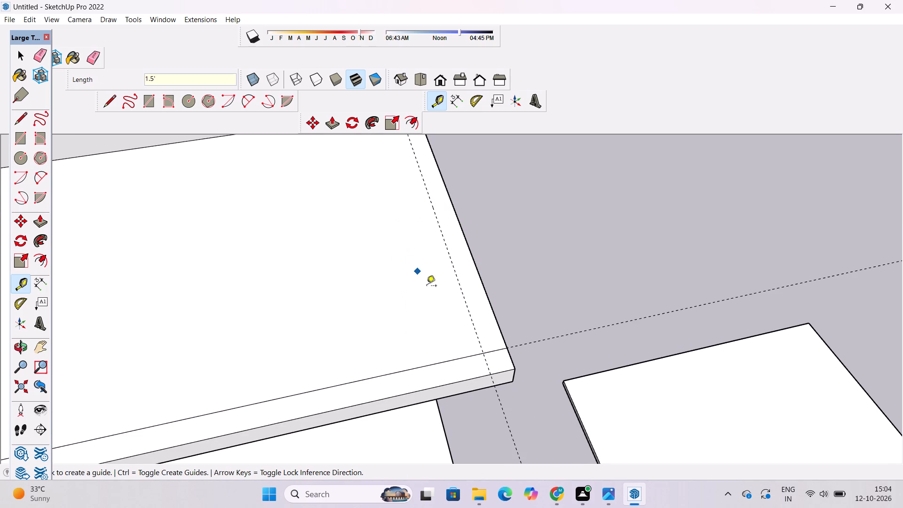
Draw a 26' 6" line along the far-end guide on the second overhanging slab, from the wall to the inset front line.
scroll(416, 321, down, 2)
click(108, 101)
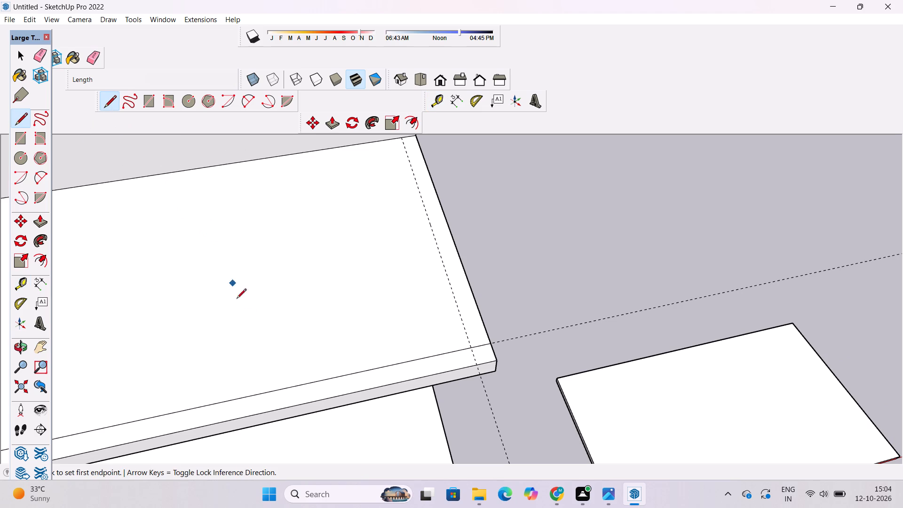
scroll(254, 331, down, 4)
scroll(371, 187, up, 6)
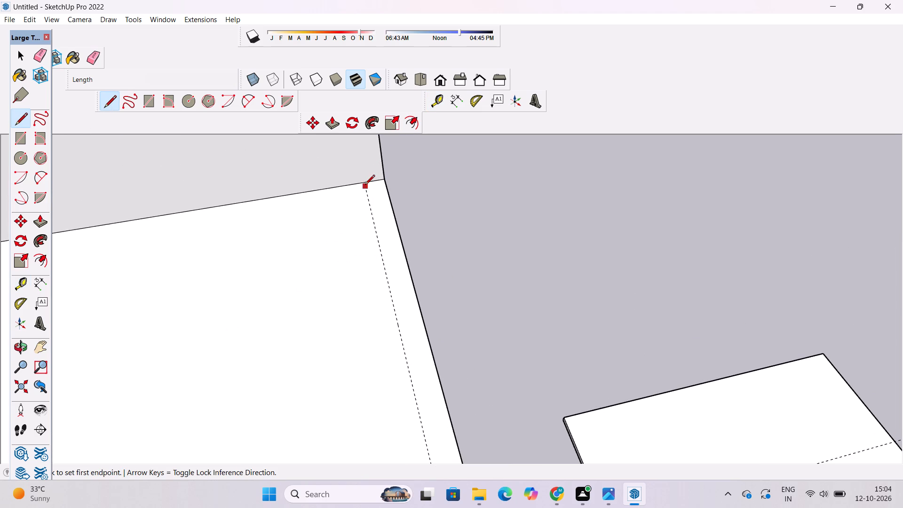
click(364, 183)
scroll(364, 183, down, 4)
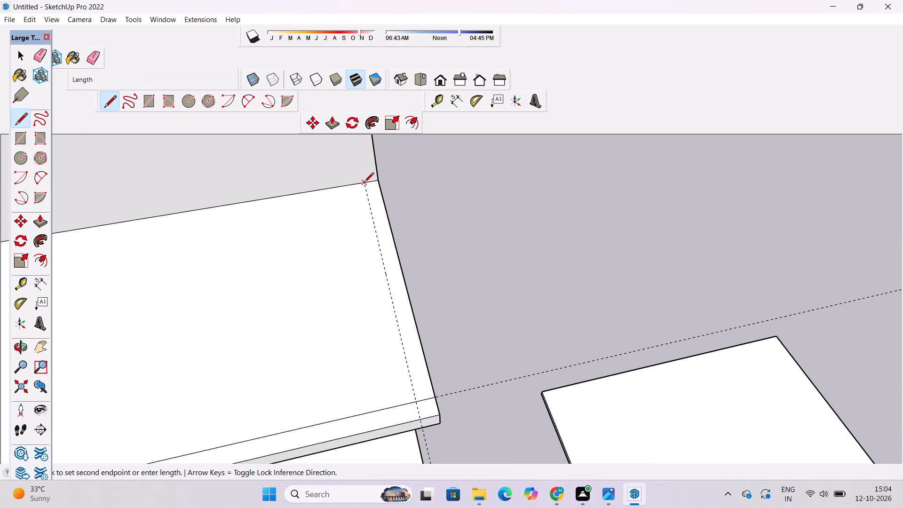
click(415, 403)
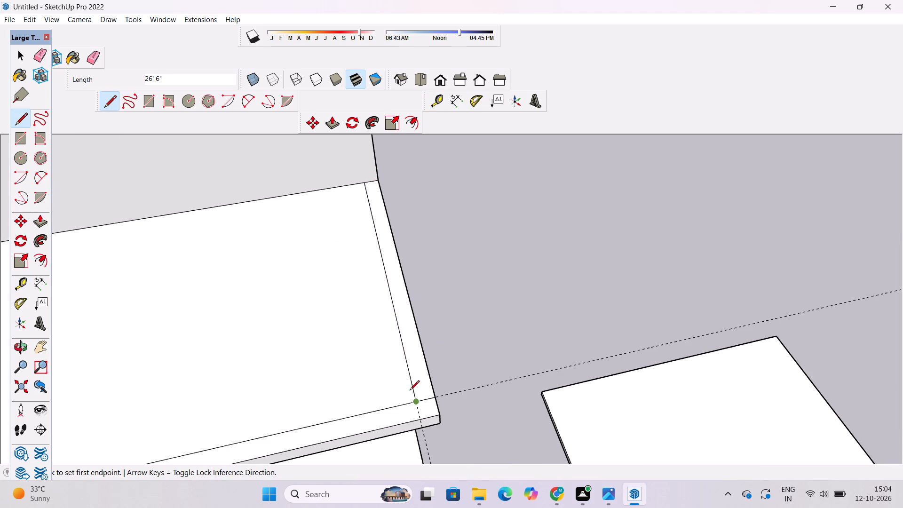
Erase the two construction guides at the far end and front of the second overhanging slab.
click(91, 59)
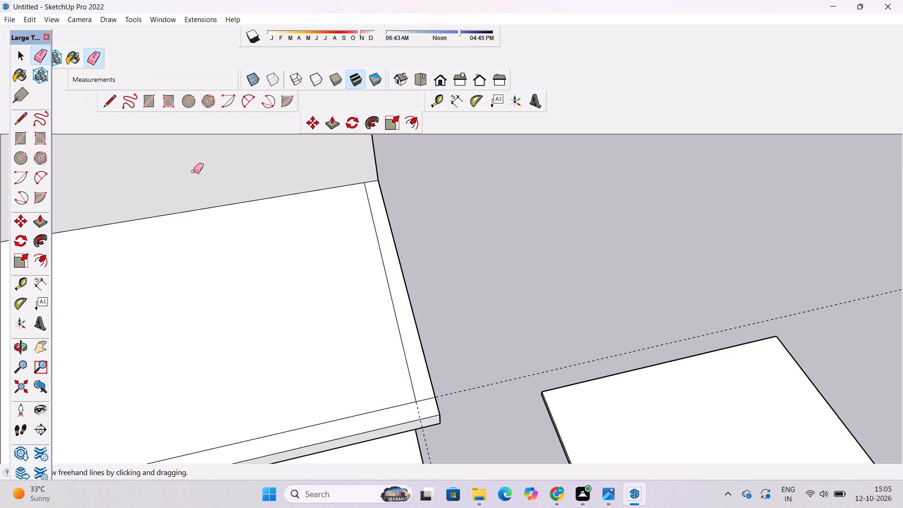
drag(493, 373, 497, 391)
scroll(486, 246, down, 6)
click(482, 367)
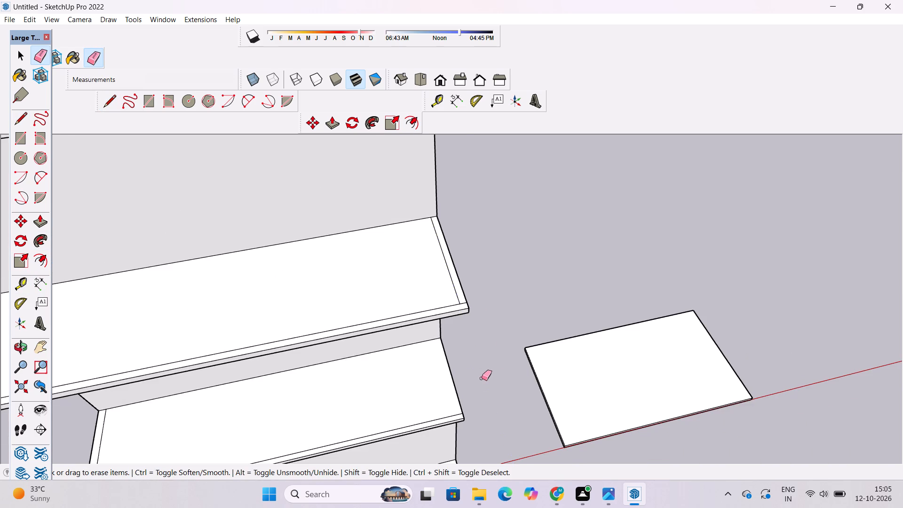
scroll(511, 424, down, 5)
key(space)
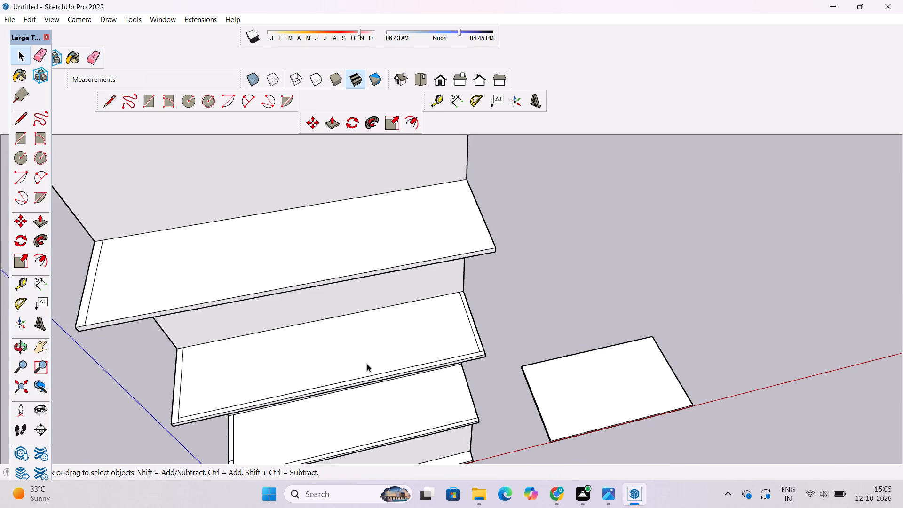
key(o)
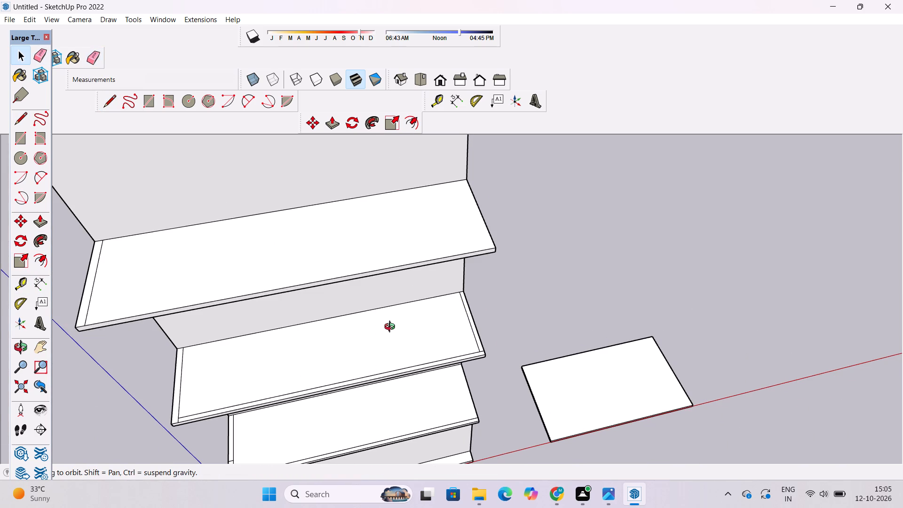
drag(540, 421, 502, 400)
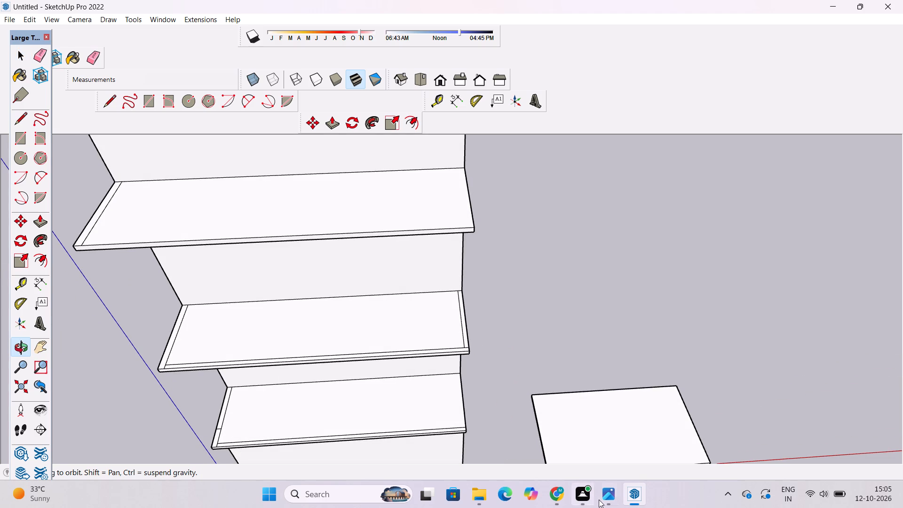
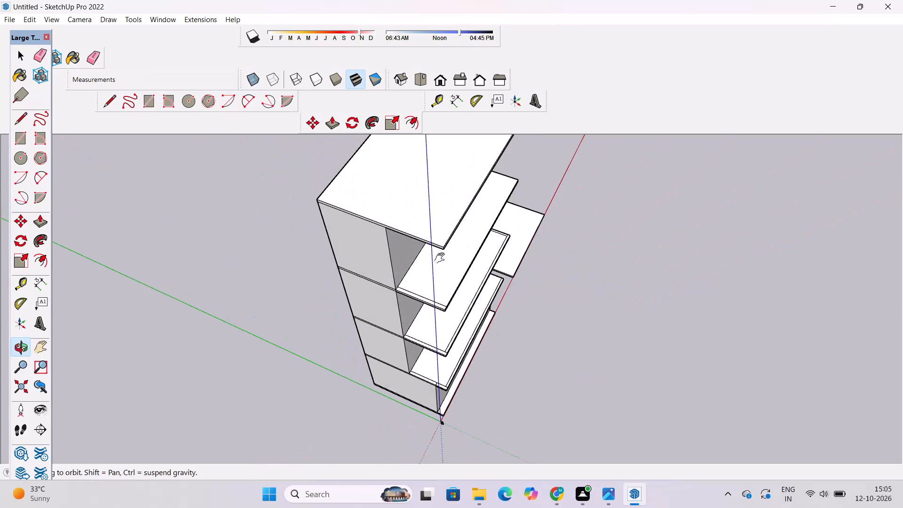
Erase the short stray line crossing the left edge strip of the first slab above the base.
shift+drag(442, 258, 463, 322)
drag(495, 370, 411, 347)
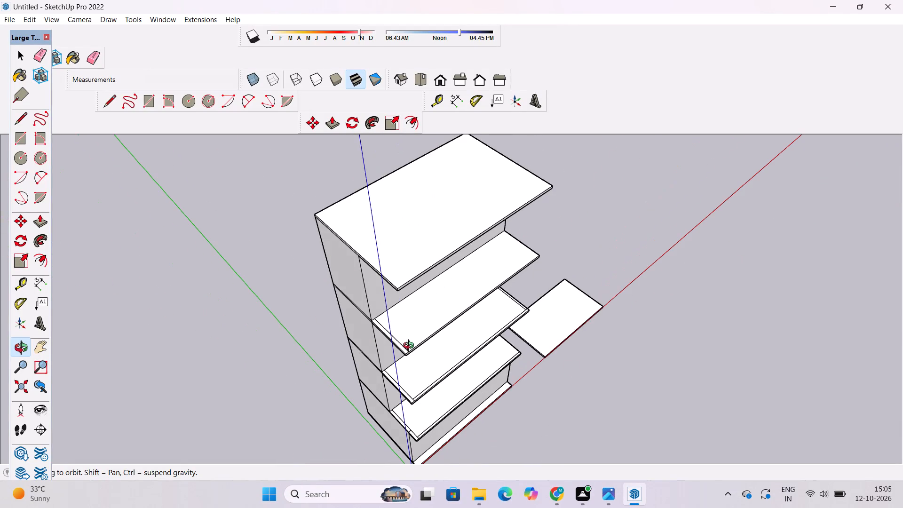
drag(411, 347, 412, 347)
shift+drag(449, 341, 452, 322)
drag(496, 392, 381, 265)
shift+drag(454, 345, 413, 317)
scroll(408, 317, down, 5)
drag(431, 349, 444, 386)
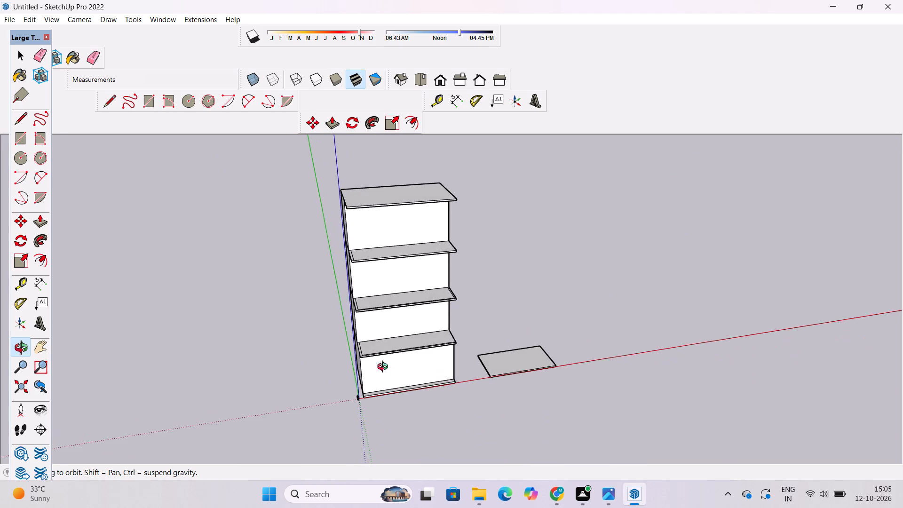
scroll(375, 352, up, 5)
shift+drag(335, 366, 386, 352)
shift+drag(387, 352, 395, 409)
scroll(418, 369, up, 5)
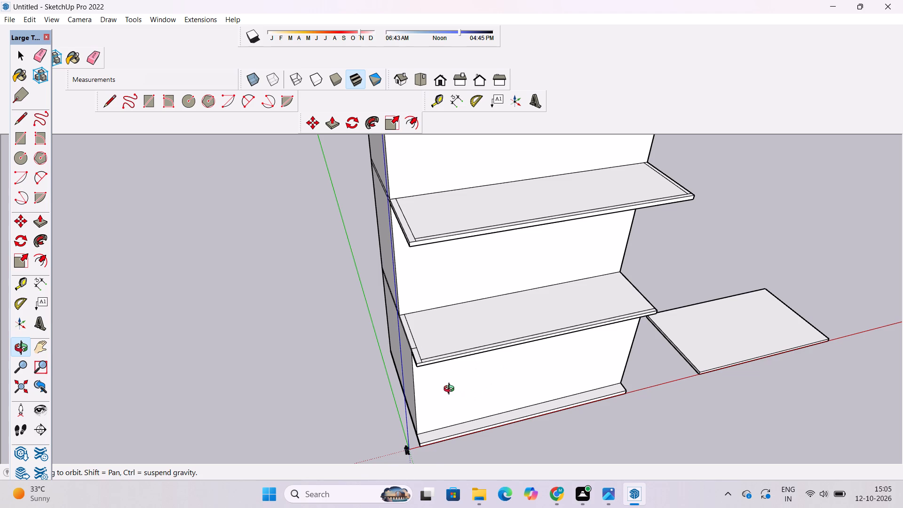
scroll(451, 390, up, 3)
key(e)
scroll(408, 327, up, 13)
drag(386, 305, 386, 312)
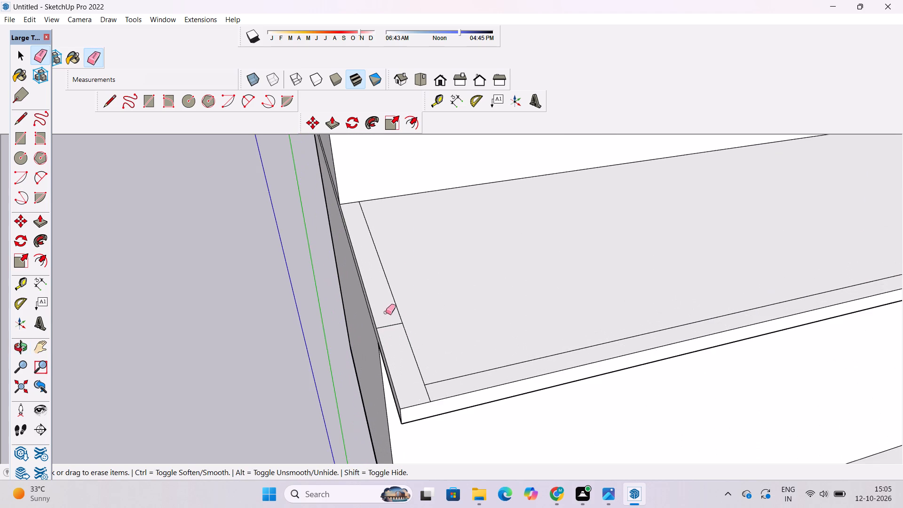
drag(386, 312, 391, 334)
key(space)
Place a Tape Measure guide 30' in from the left edge of the first slab above the base.
text(o)
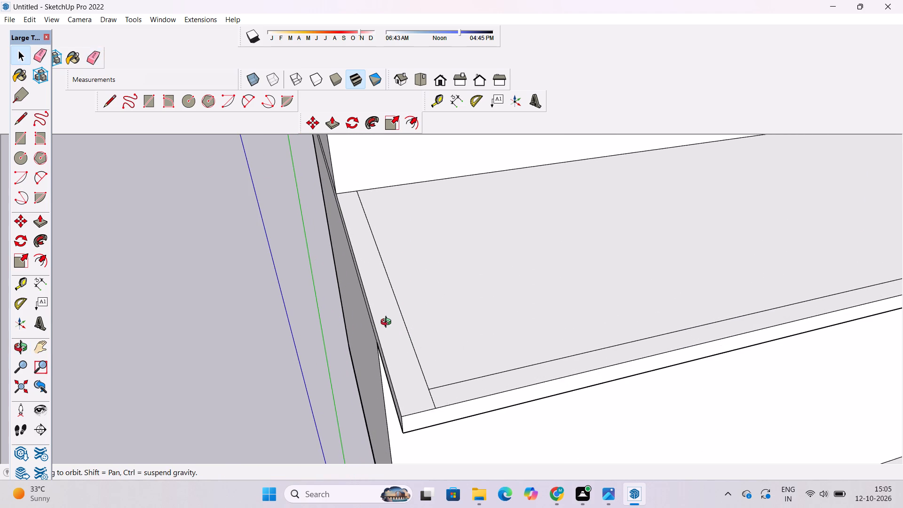
scroll(385, 322, down, 11)
drag(562, 397, 516, 383)
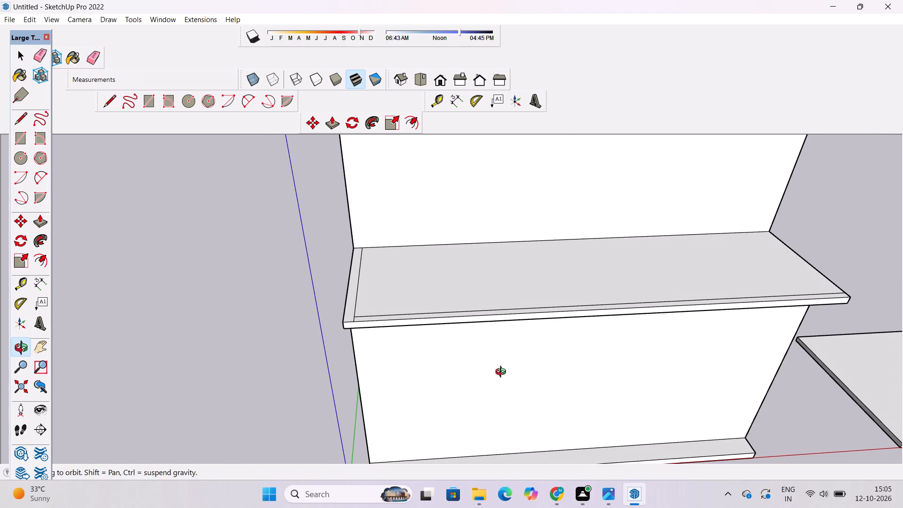
click(15, 283)
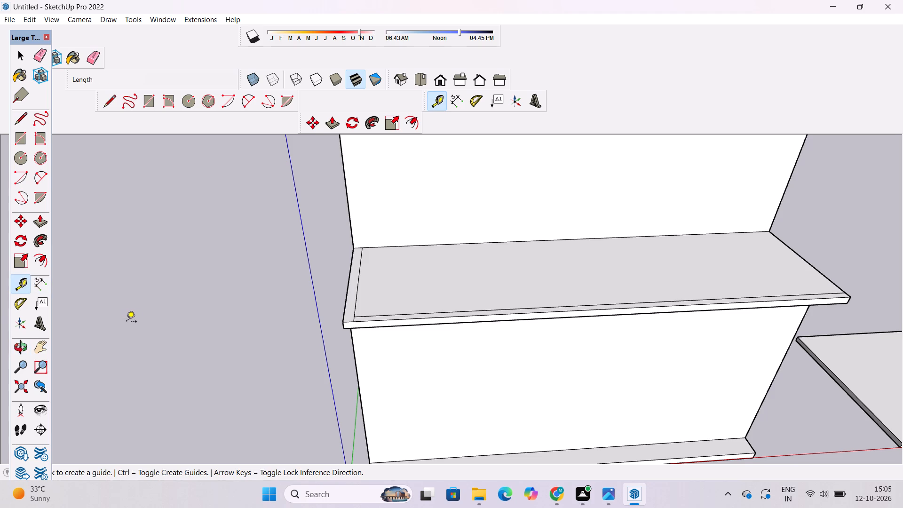
scroll(289, 314, down, 3)
scroll(517, 325, down, 5)
scroll(683, 332, up, 4)
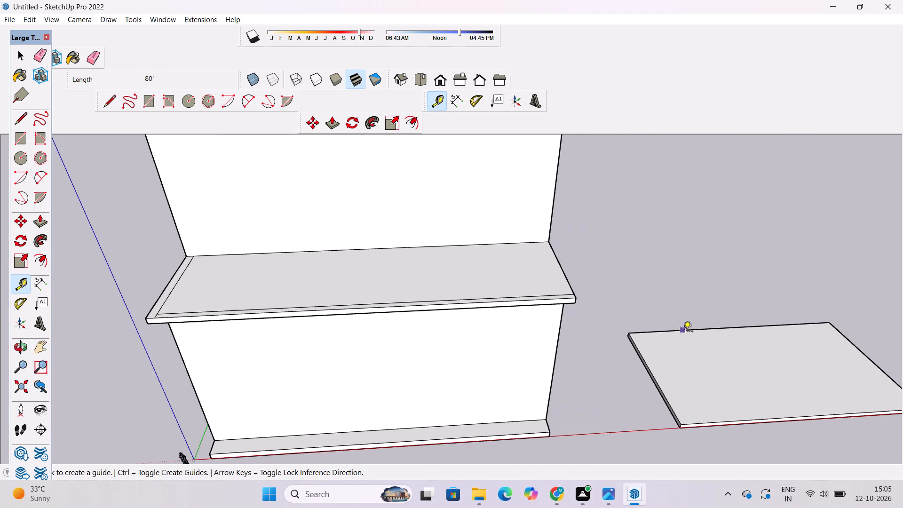
scroll(655, 337, down, 1)
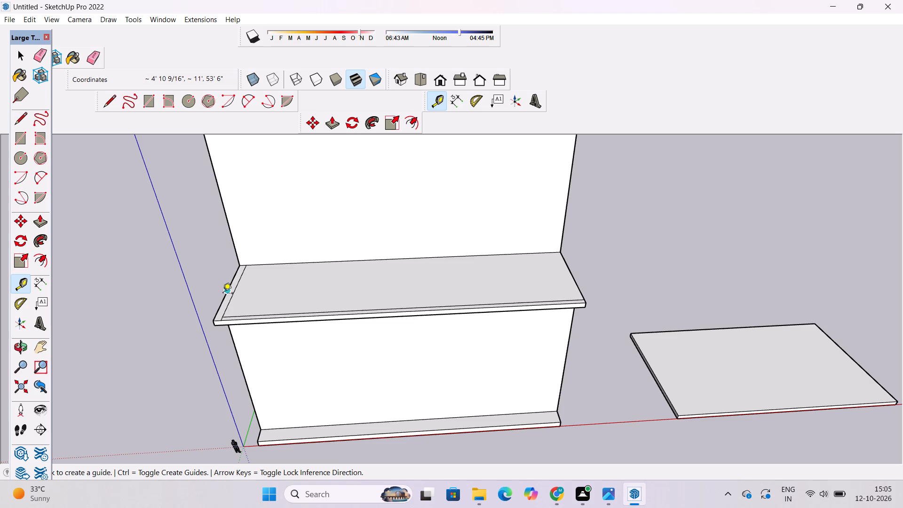
scroll(223, 295, down, 2)
scroll(225, 301, up, 1)
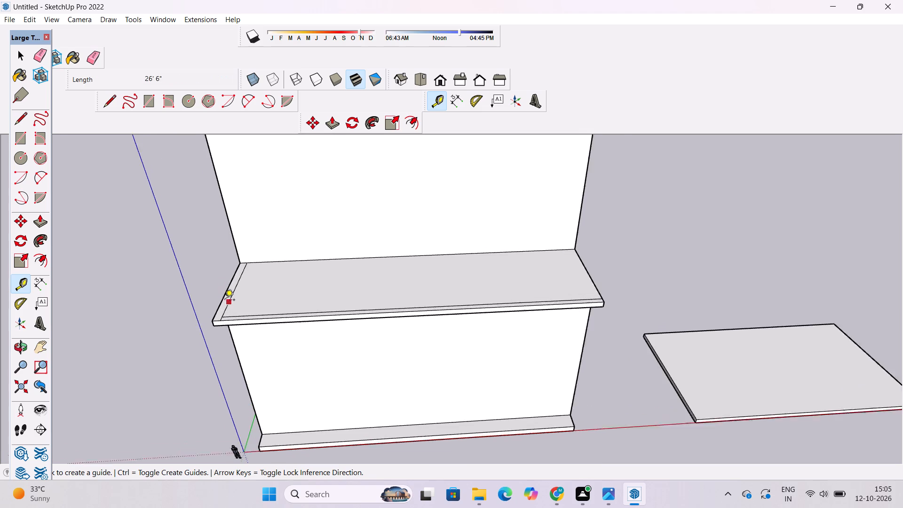
scroll(225, 301, up, 5)
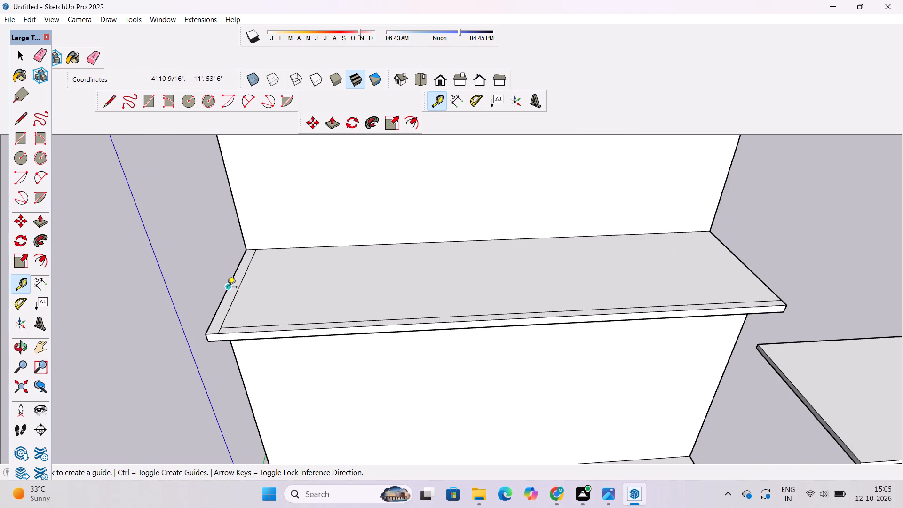
click(229, 286)
scroll(312, 287, down, 4)
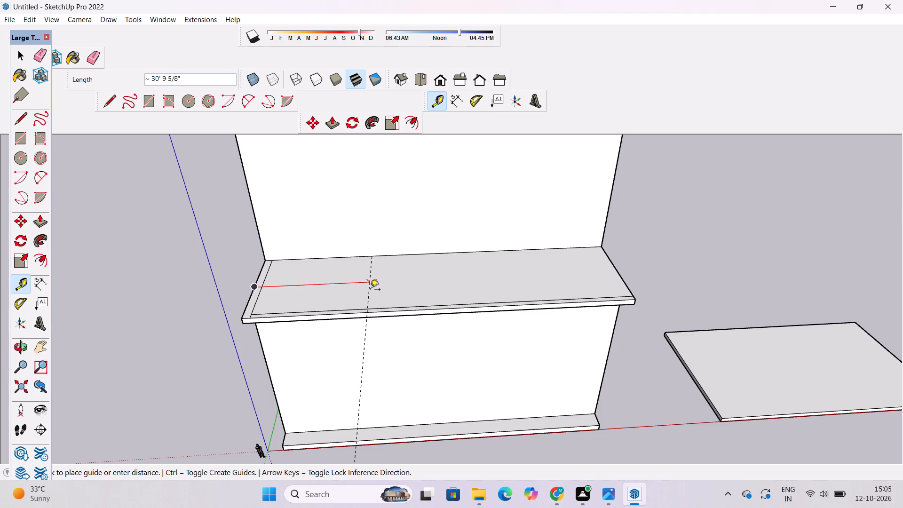
text(30')
key(Return)
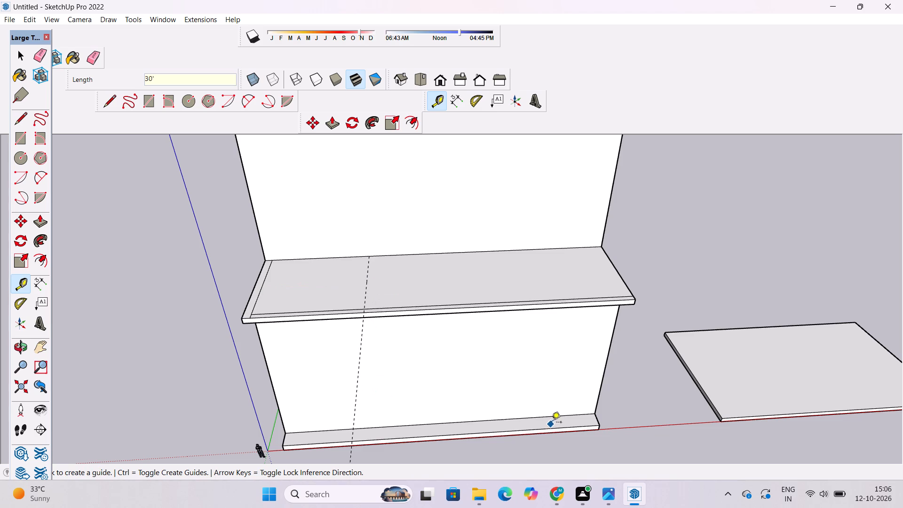
Place a guide 30' in from the left edge of the second slab above the base.
scroll(312, 345, down, 8)
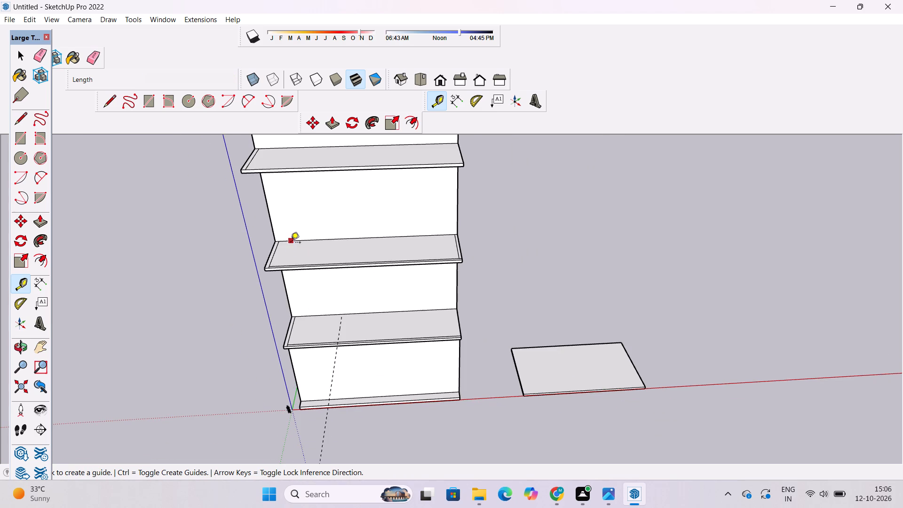
scroll(282, 245, up, 7)
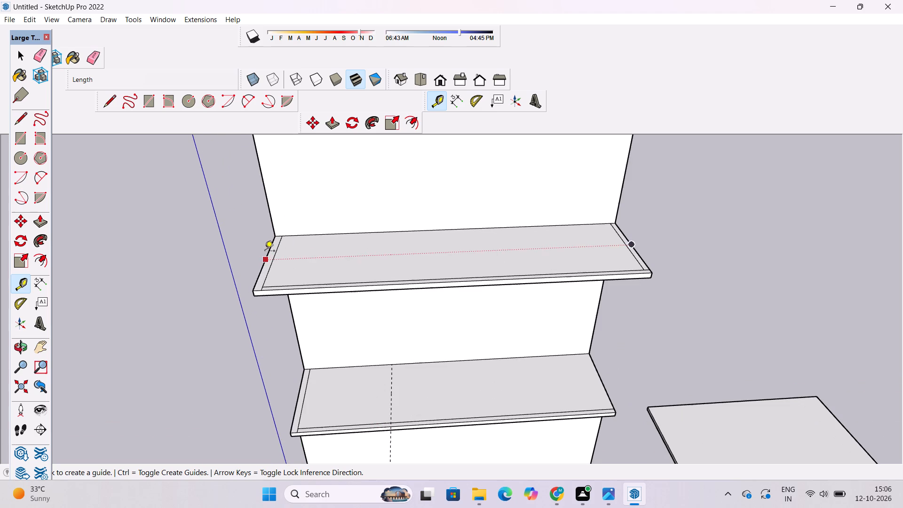
click(258, 274)
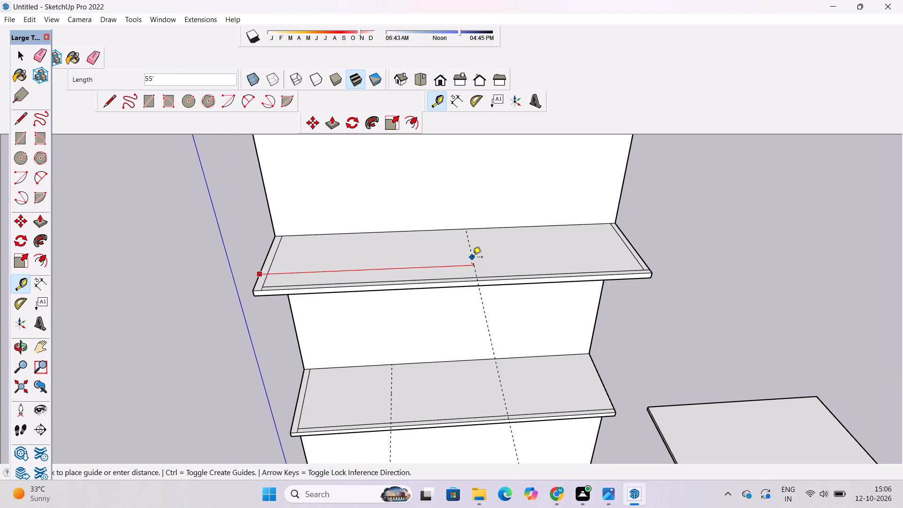
text(30')
key(Return)
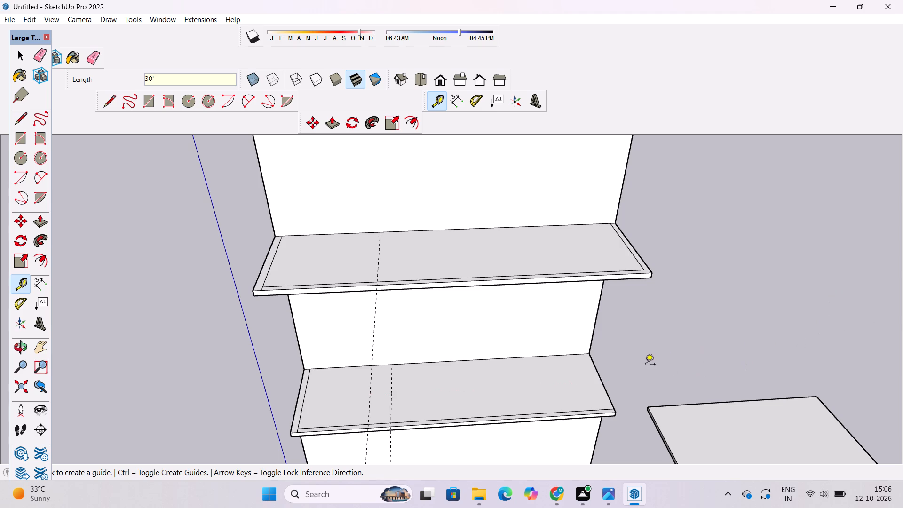
Place a guide 30' in from the left edge of the third slab, just below the roof.
scroll(640, 366, down, 13)
scroll(723, 348, up, 8)
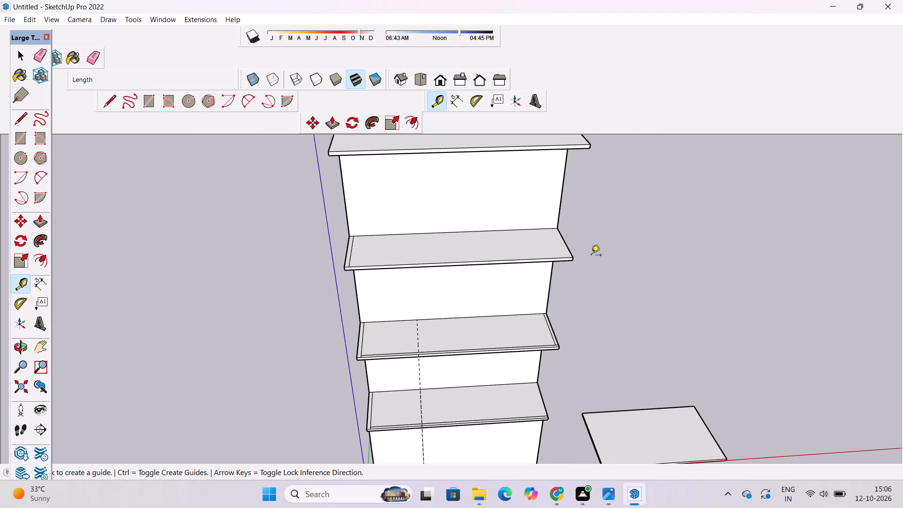
scroll(553, 262, up, 3)
scroll(324, 191, up, 1)
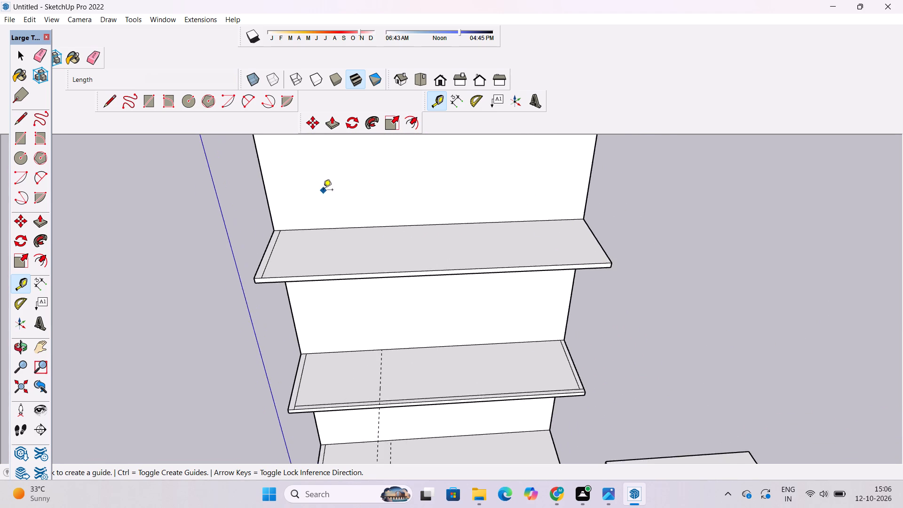
scroll(323, 190, up, 2)
scroll(268, 204, up, 7)
scroll(255, 216, down, 7)
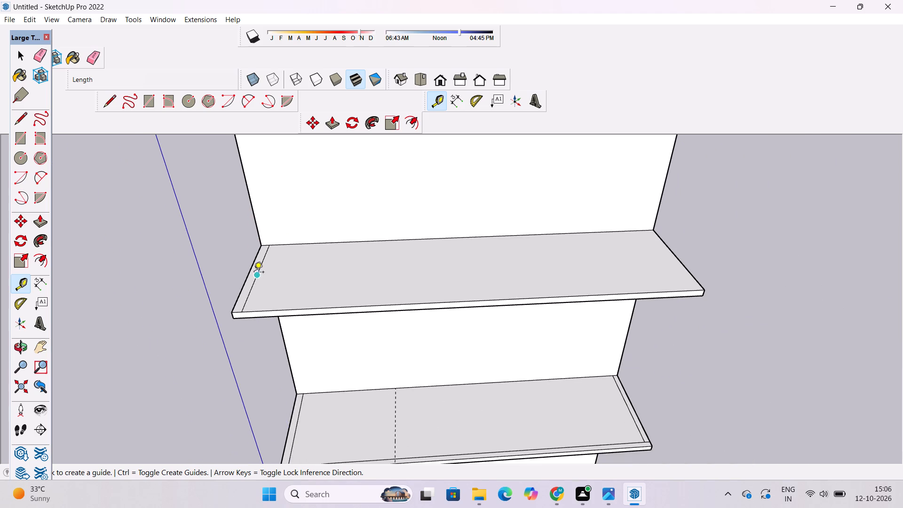
scroll(246, 270, up, 7)
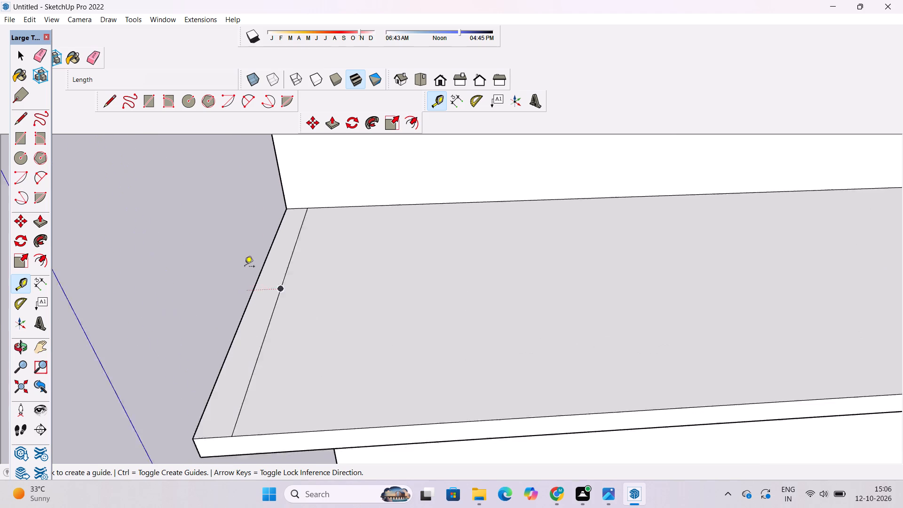
scroll(245, 267, up, 6)
scroll(241, 279, down, 4)
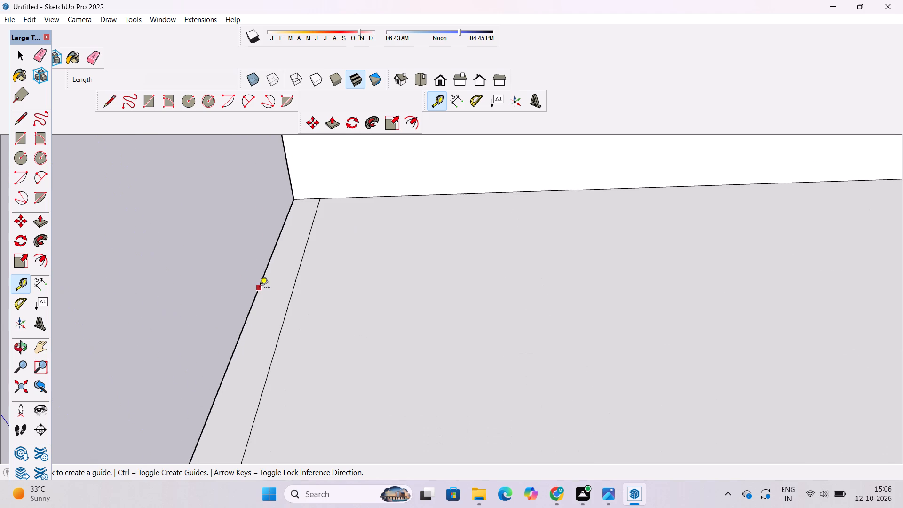
click(260, 286)
text(30')
key(Return)
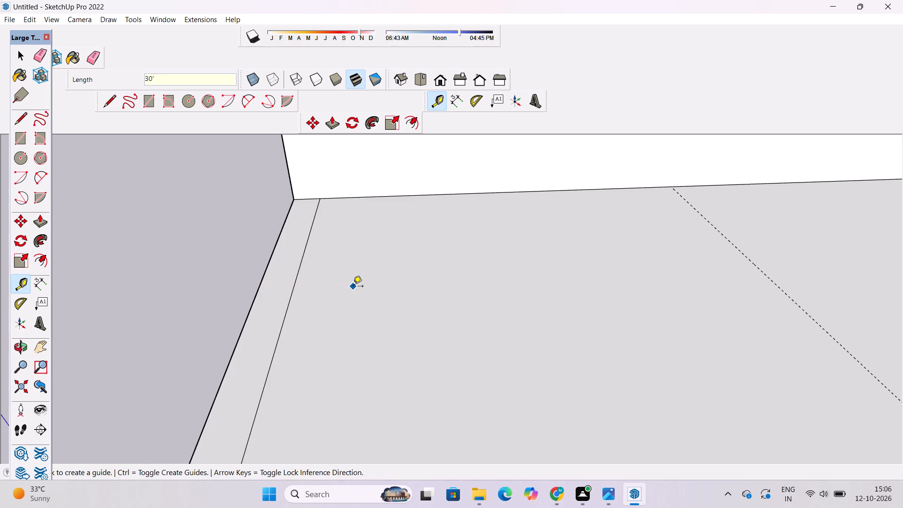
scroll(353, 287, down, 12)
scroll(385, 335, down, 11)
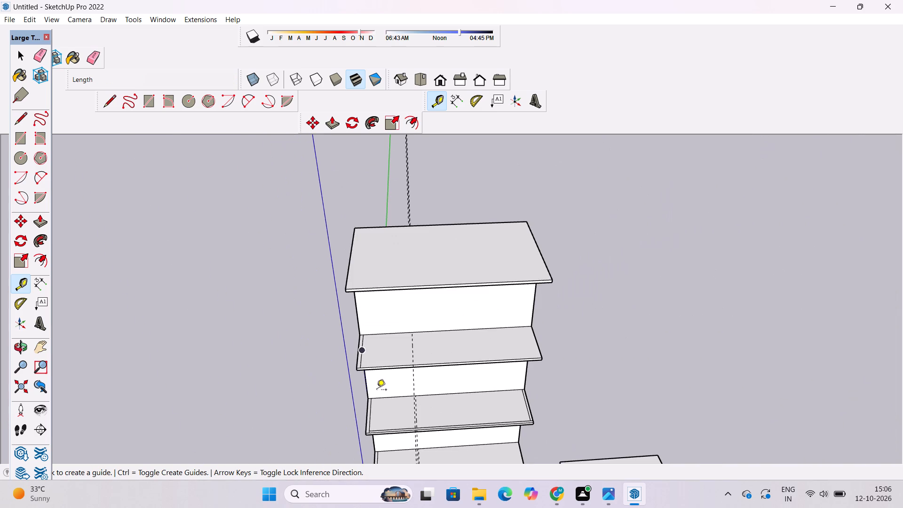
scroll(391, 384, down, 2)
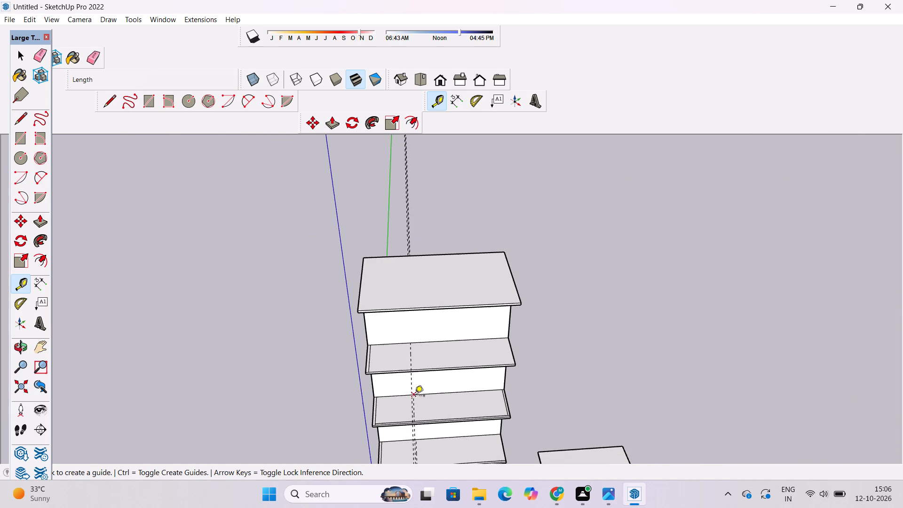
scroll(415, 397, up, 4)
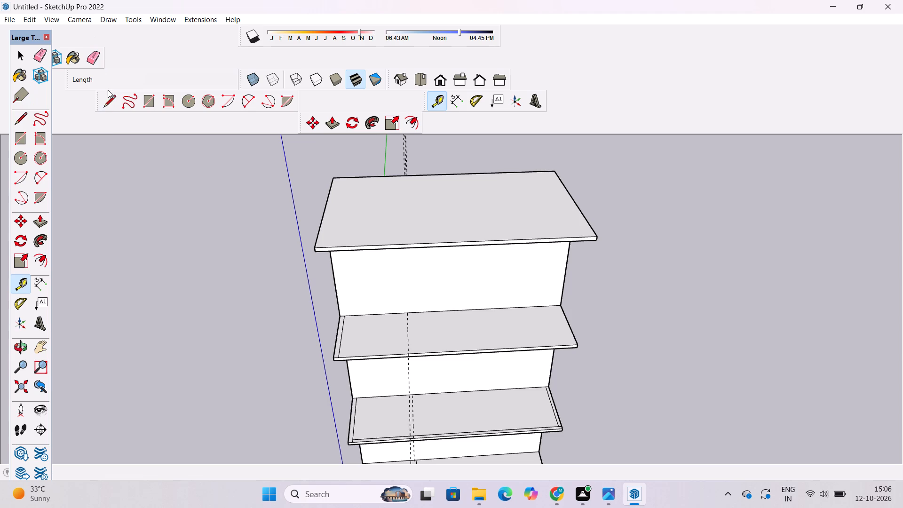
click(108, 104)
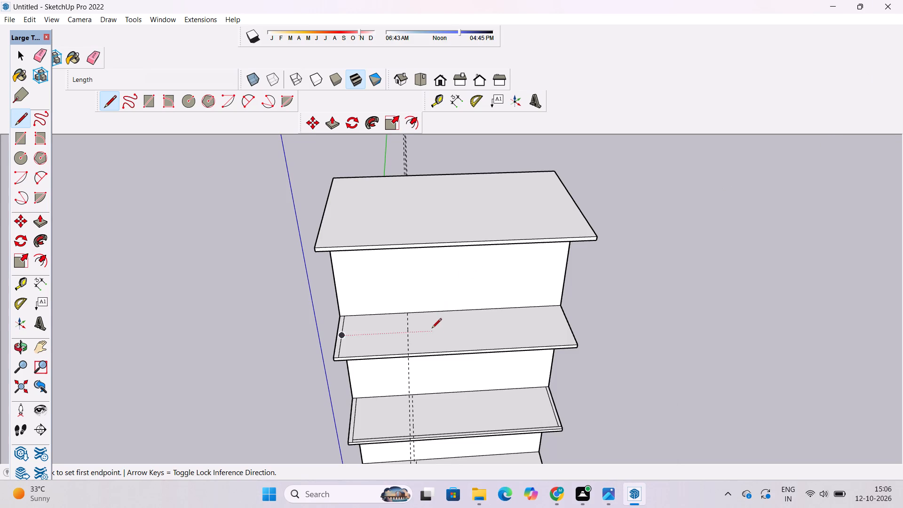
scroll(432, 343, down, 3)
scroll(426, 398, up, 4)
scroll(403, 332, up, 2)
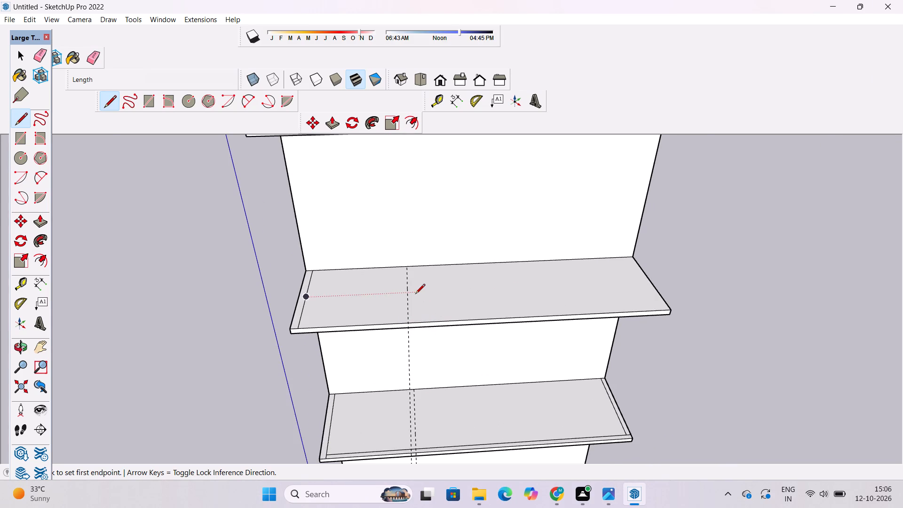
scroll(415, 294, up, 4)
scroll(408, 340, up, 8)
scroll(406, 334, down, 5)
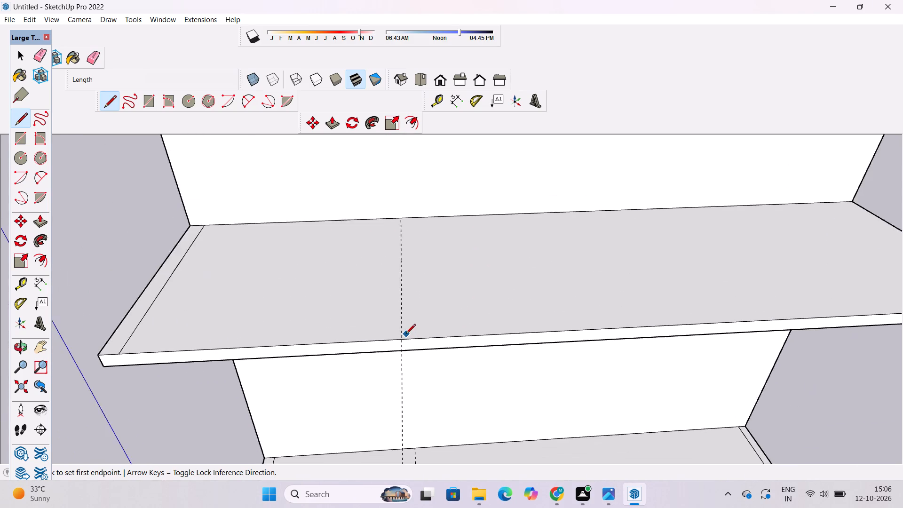
Place a guide 1.5' inside the front edge of the slab just below the roof.
click(22, 286)
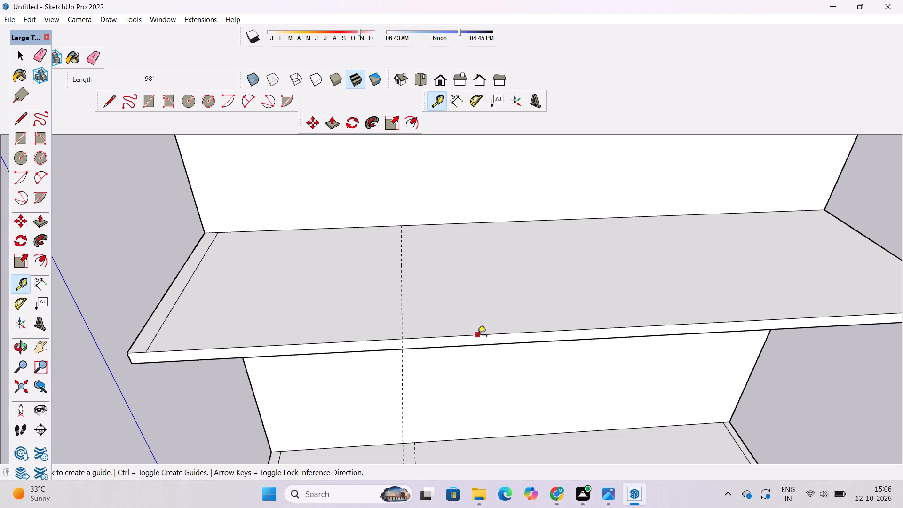
click(479, 333)
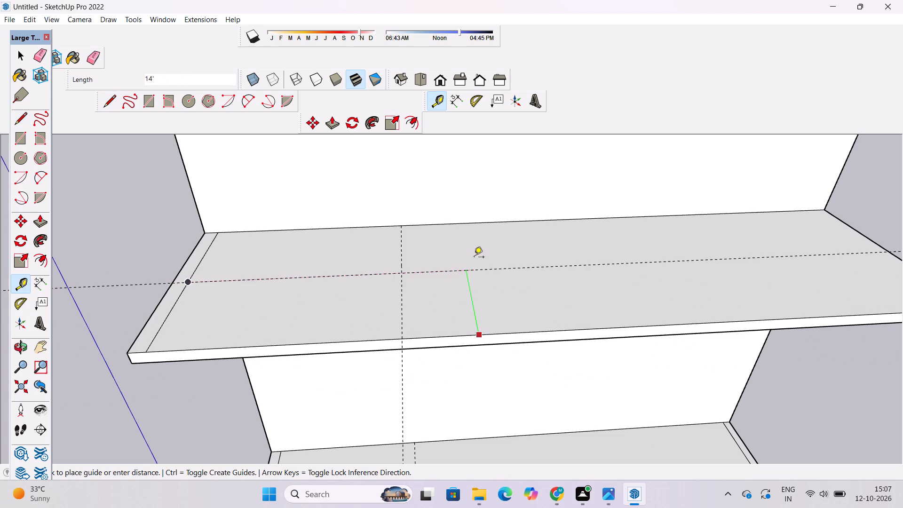
text(1.5')
key(Return)
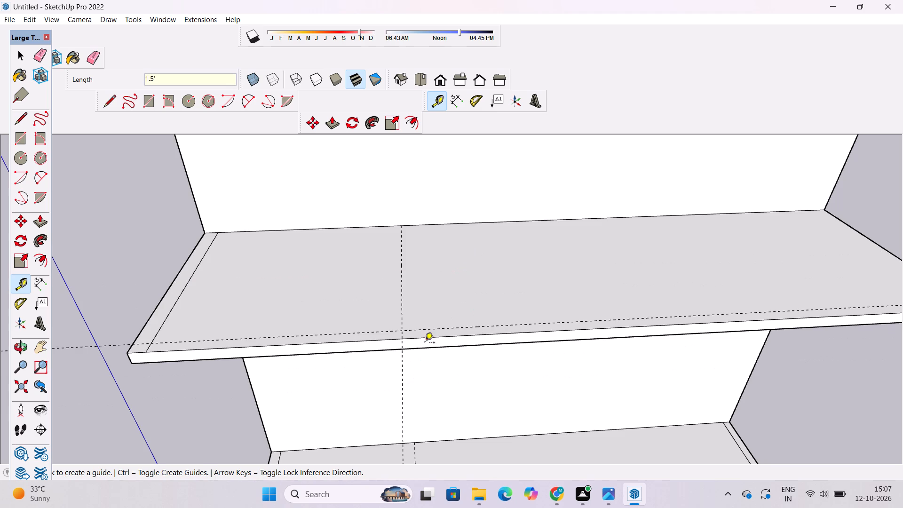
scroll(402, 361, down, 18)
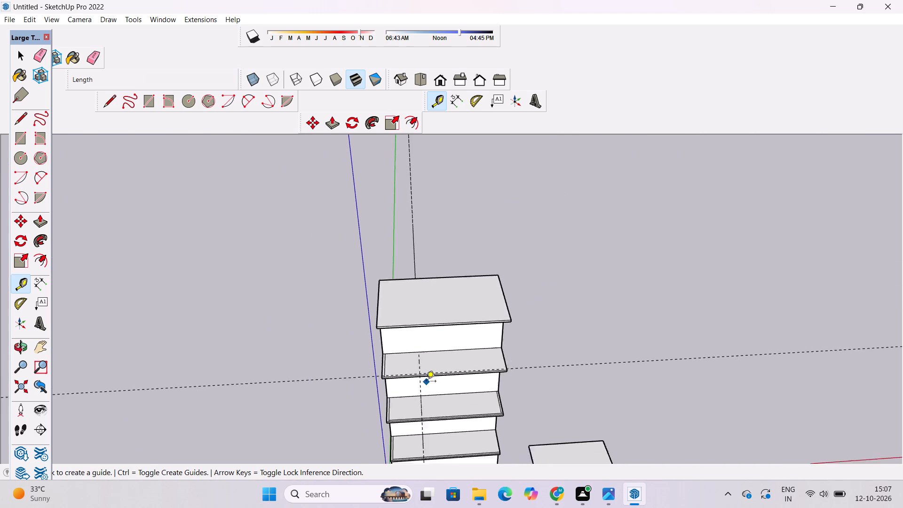
Draw a 98' line along the front guide on the slab just below the roof, from the left inset line to the right edge.
scroll(426, 382, down, 2)
scroll(433, 433, up, 6)
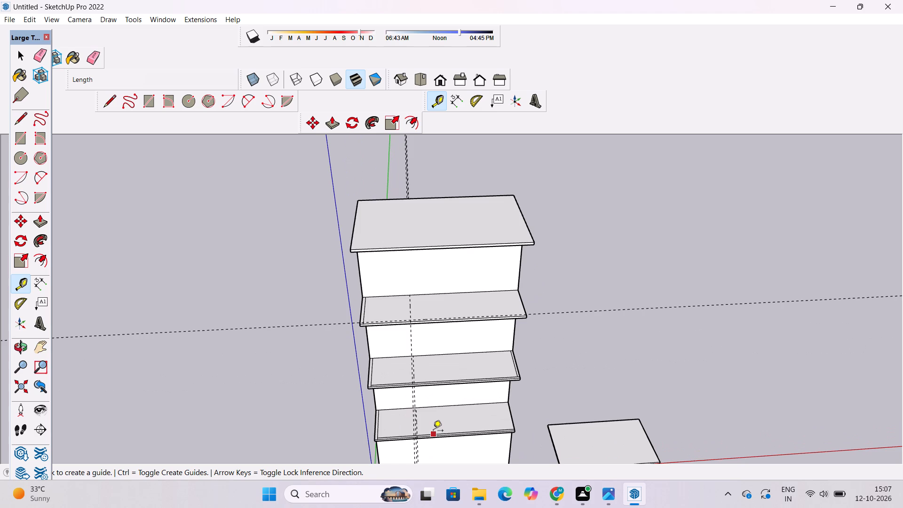
scroll(433, 431, up, 2)
scroll(418, 365, down, 3)
scroll(418, 373, up, 2)
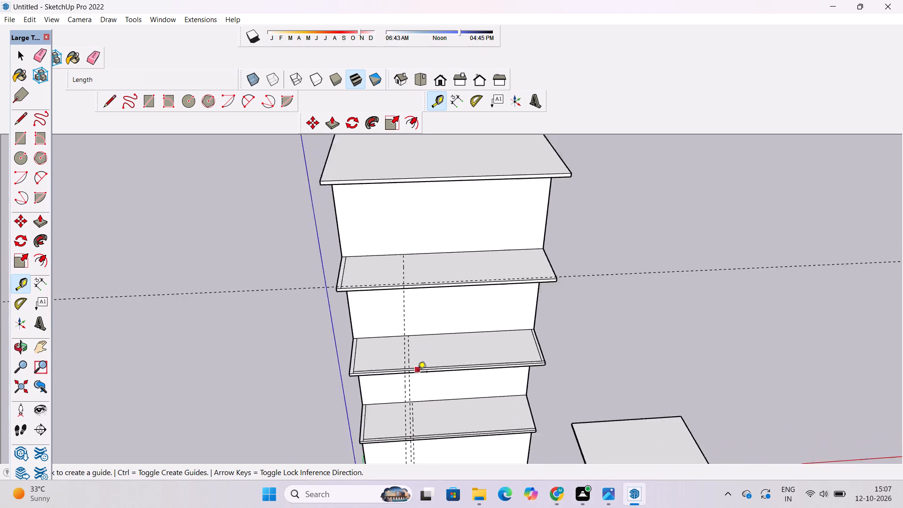
scroll(418, 373, up, 7)
scroll(418, 381, down, 12)
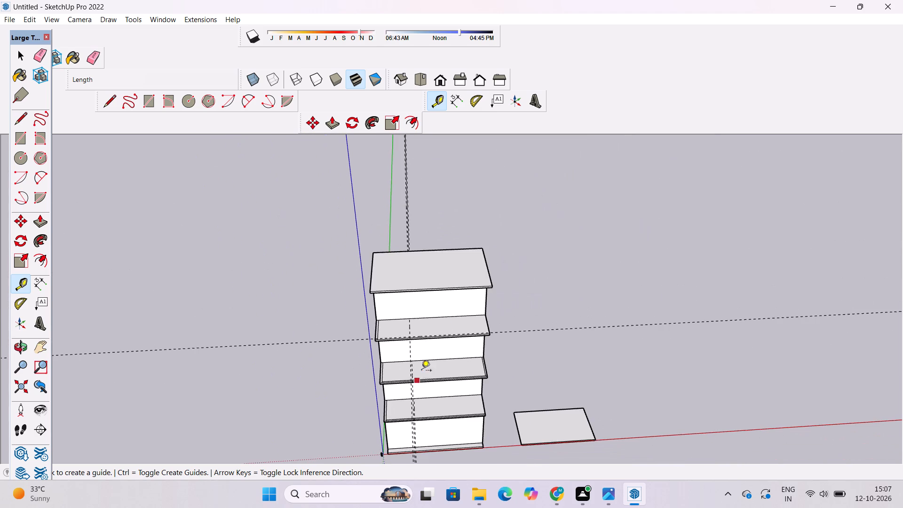
scroll(444, 313, up, 10)
key(l)
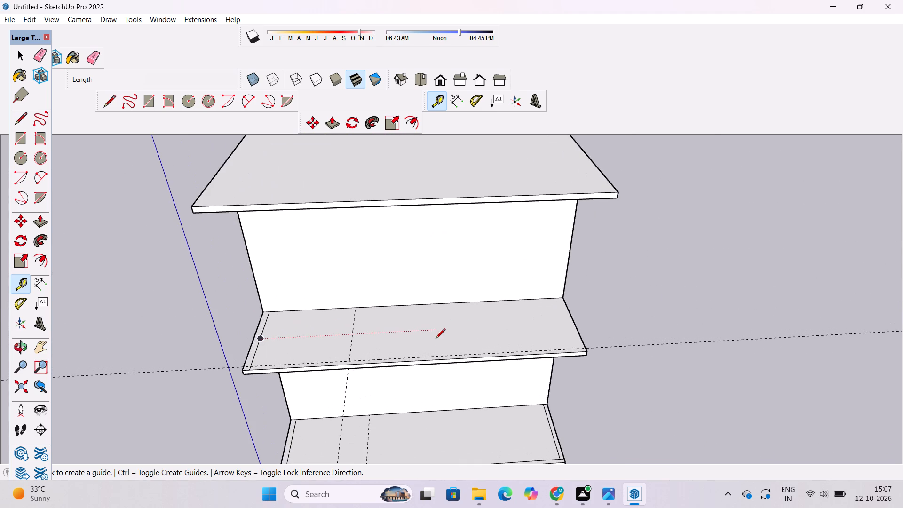
scroll(272, 360, up, 4)
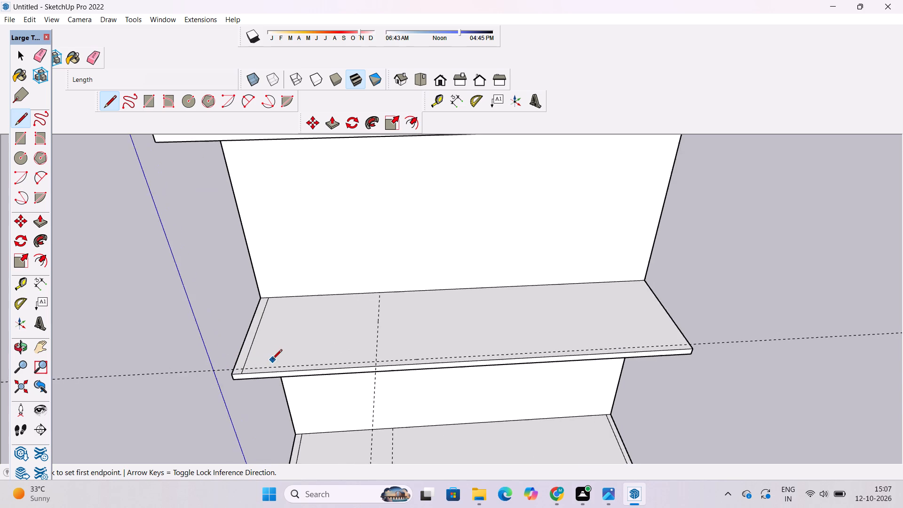
scroll(269, 364, up, 9)
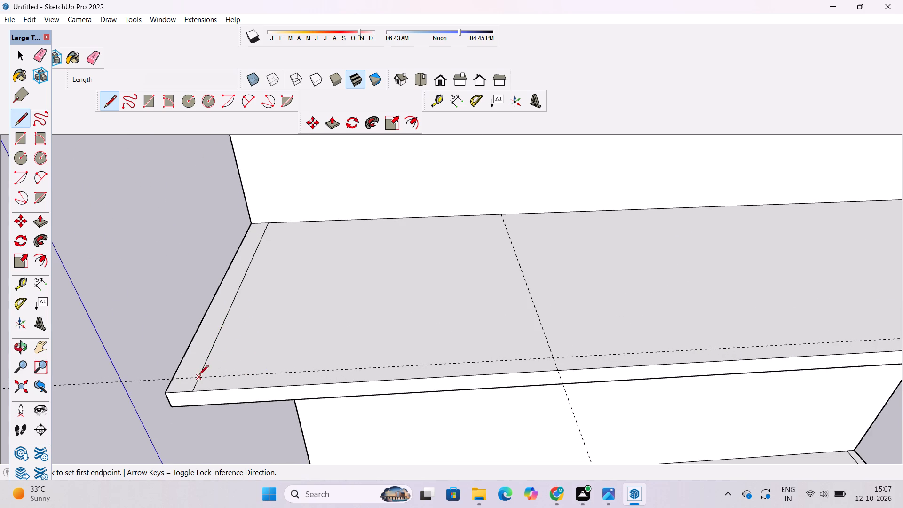
click(198, 378)
scroll(198, 378, down, 17)
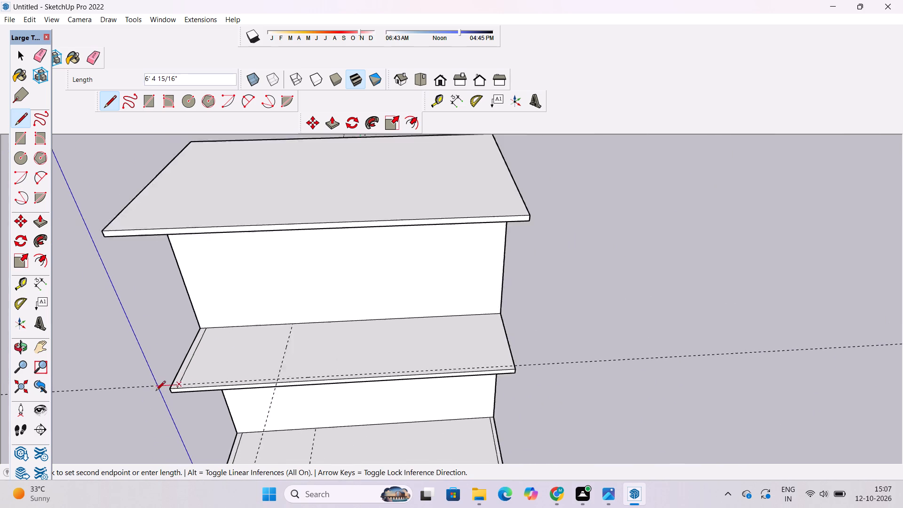
scroll(156, 391, down, 2)
scroll(386, 358, up, 5)
scroll(424, 361, up, 4)
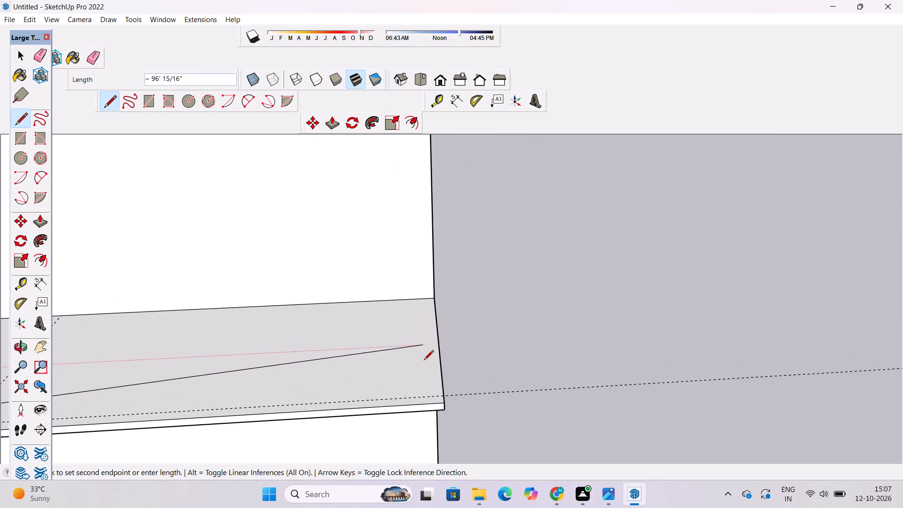
scroll(424, 362, up, 2)
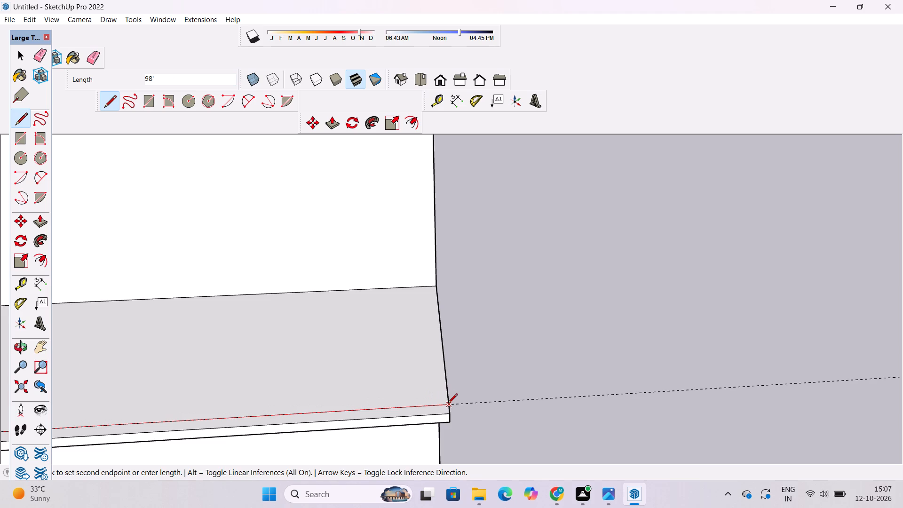
click(448, 404)
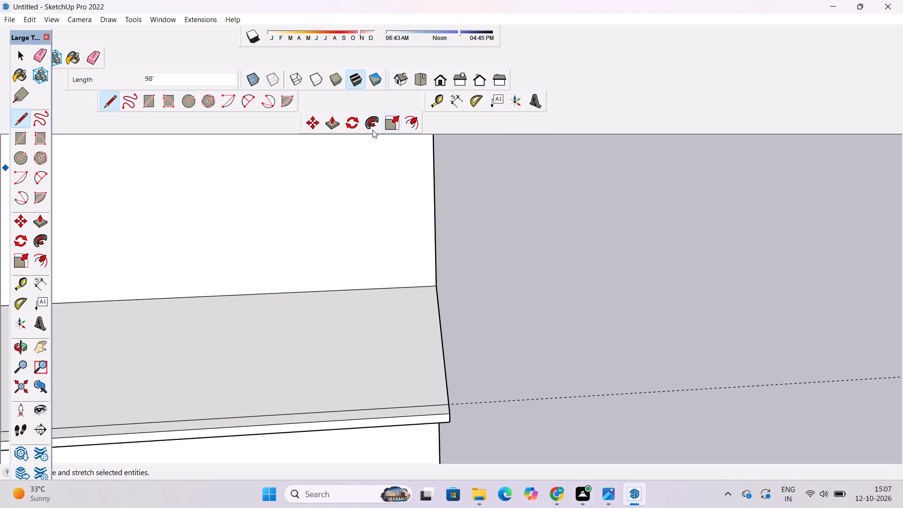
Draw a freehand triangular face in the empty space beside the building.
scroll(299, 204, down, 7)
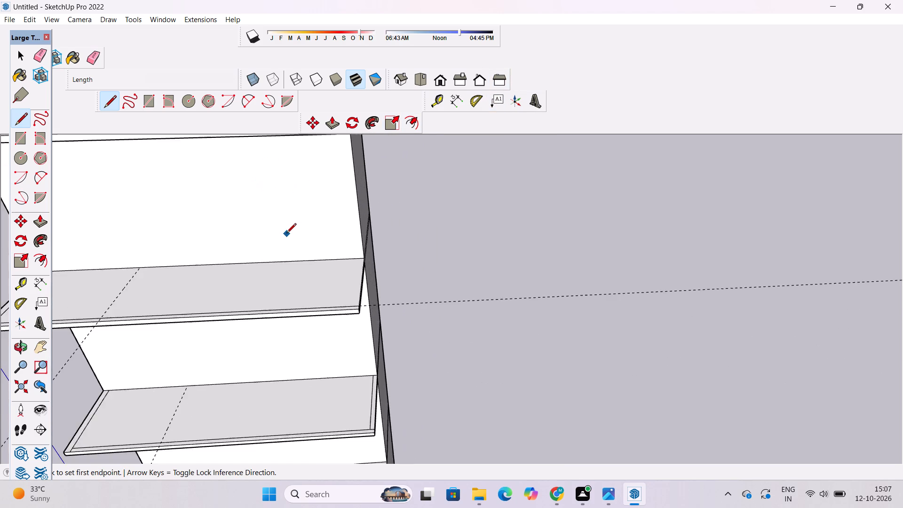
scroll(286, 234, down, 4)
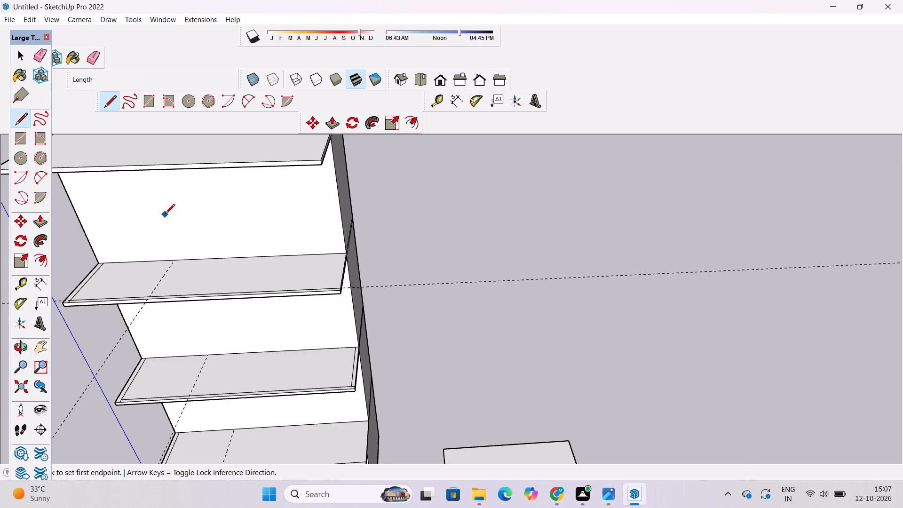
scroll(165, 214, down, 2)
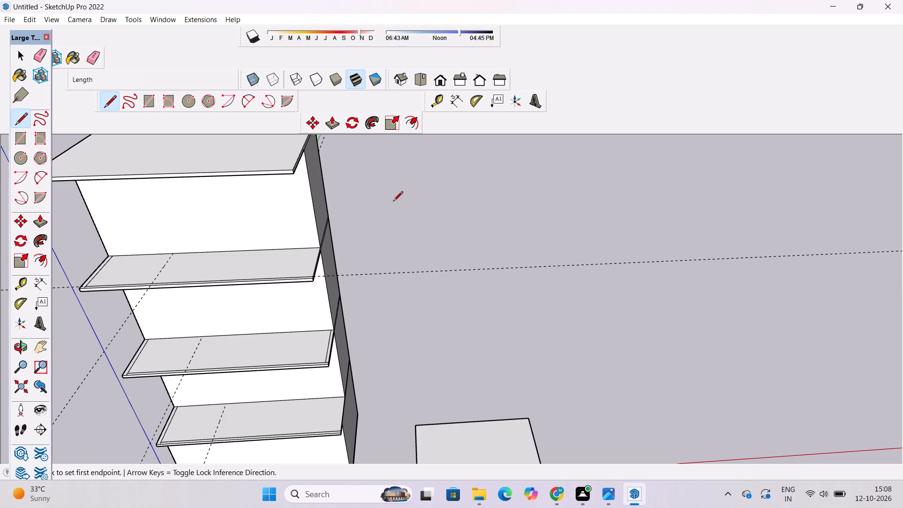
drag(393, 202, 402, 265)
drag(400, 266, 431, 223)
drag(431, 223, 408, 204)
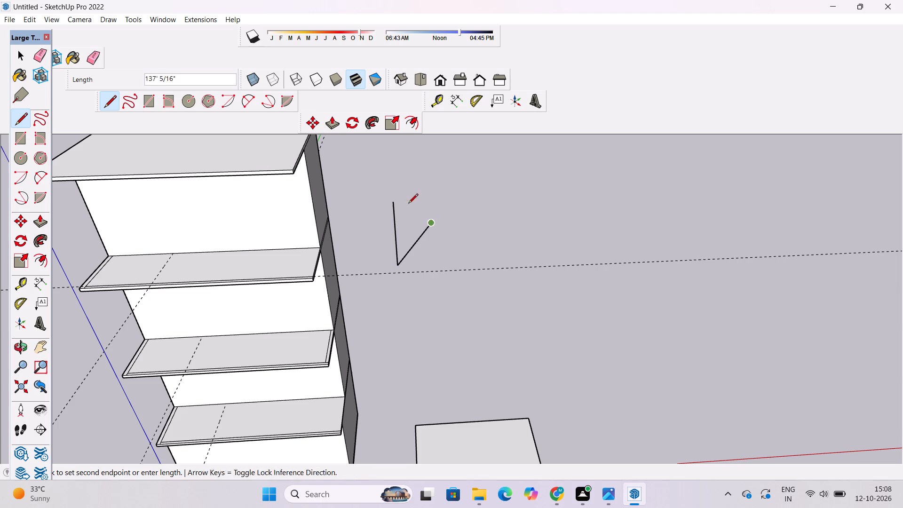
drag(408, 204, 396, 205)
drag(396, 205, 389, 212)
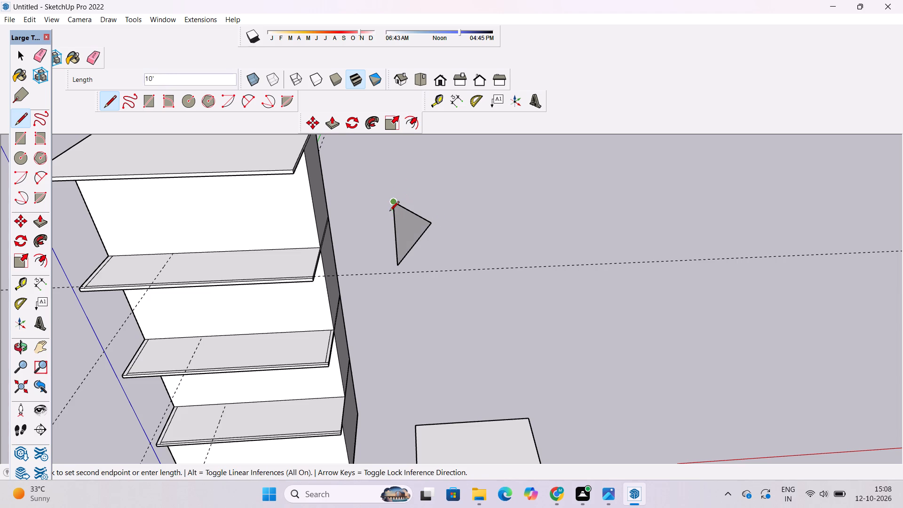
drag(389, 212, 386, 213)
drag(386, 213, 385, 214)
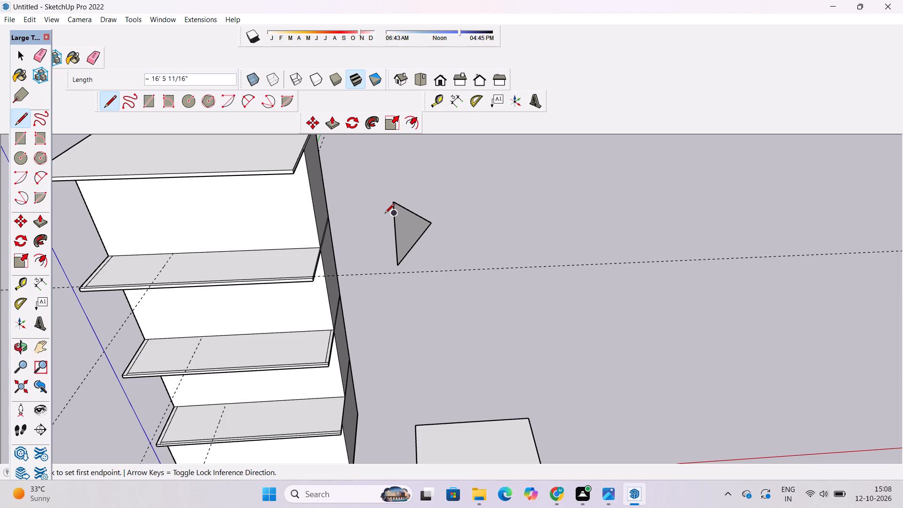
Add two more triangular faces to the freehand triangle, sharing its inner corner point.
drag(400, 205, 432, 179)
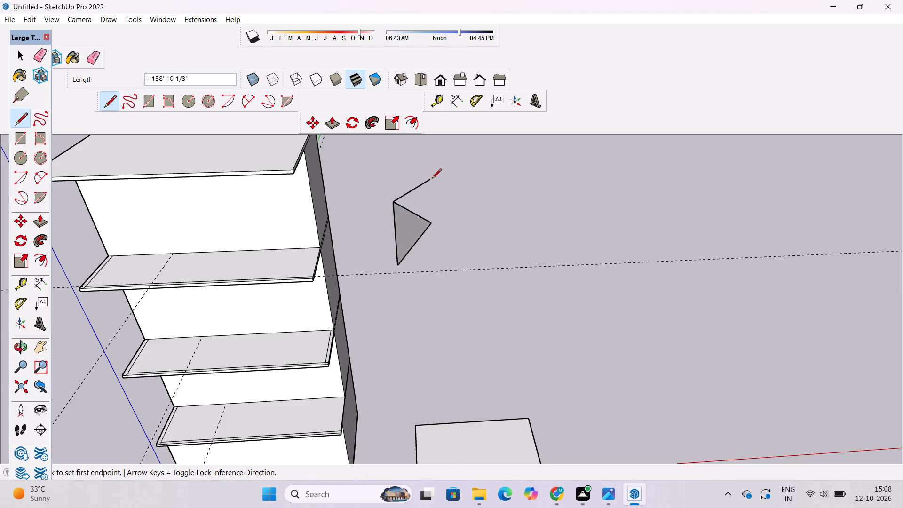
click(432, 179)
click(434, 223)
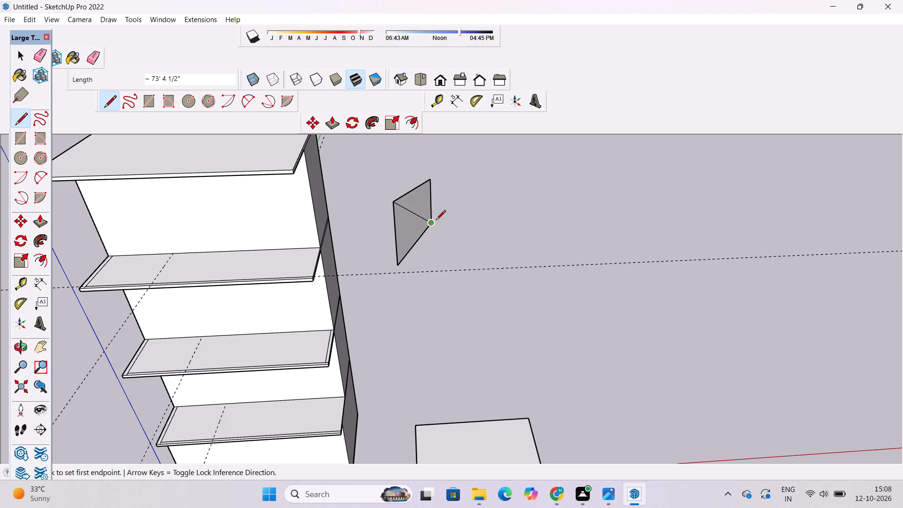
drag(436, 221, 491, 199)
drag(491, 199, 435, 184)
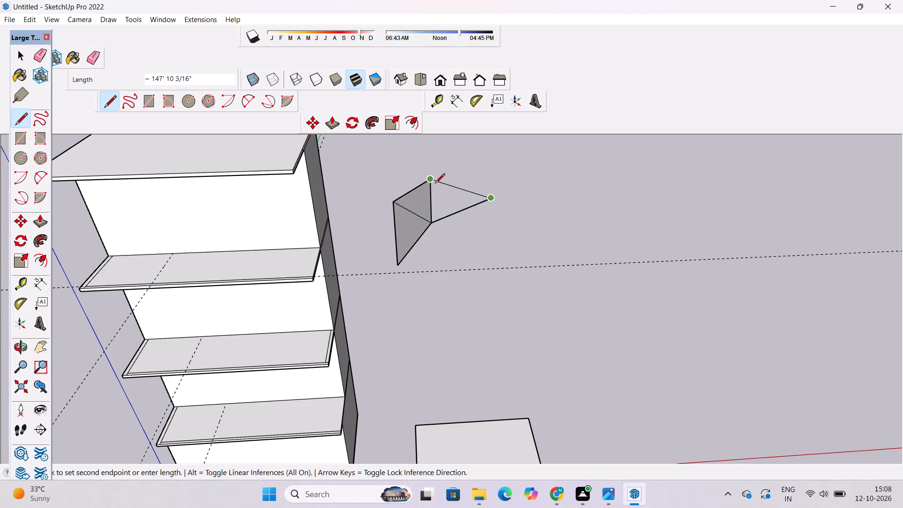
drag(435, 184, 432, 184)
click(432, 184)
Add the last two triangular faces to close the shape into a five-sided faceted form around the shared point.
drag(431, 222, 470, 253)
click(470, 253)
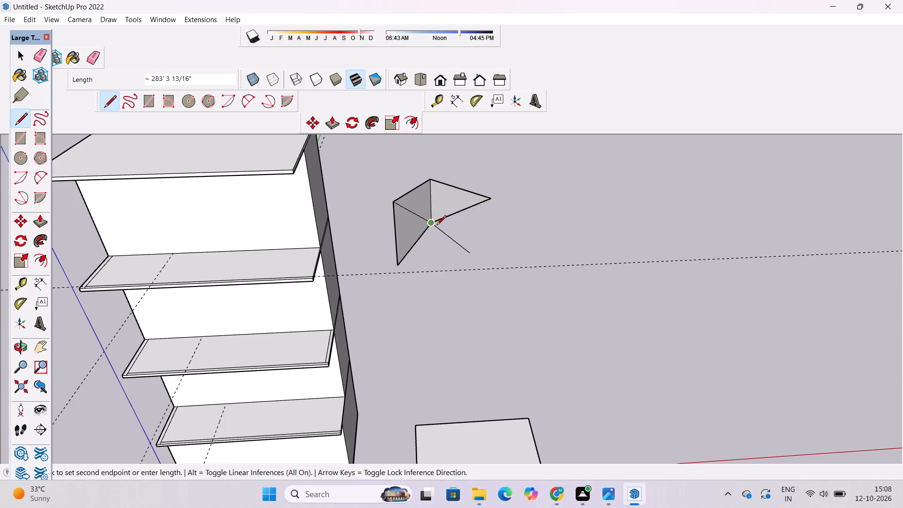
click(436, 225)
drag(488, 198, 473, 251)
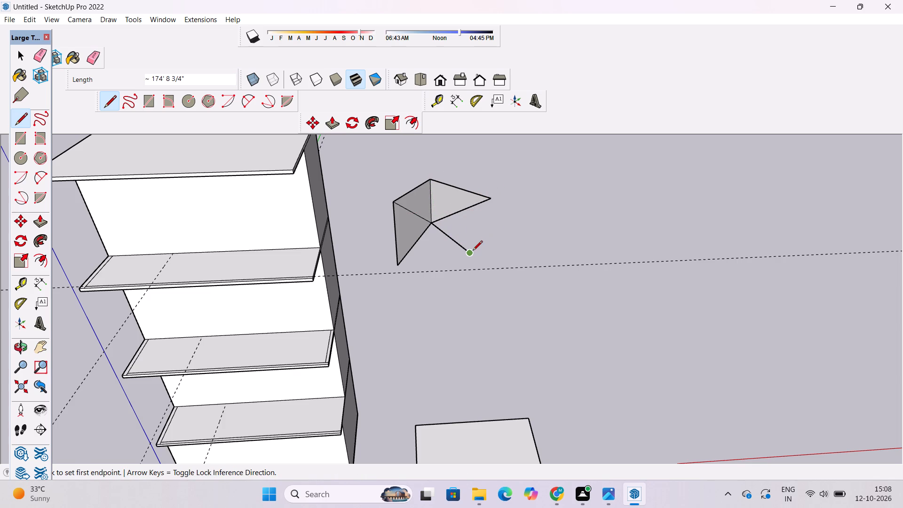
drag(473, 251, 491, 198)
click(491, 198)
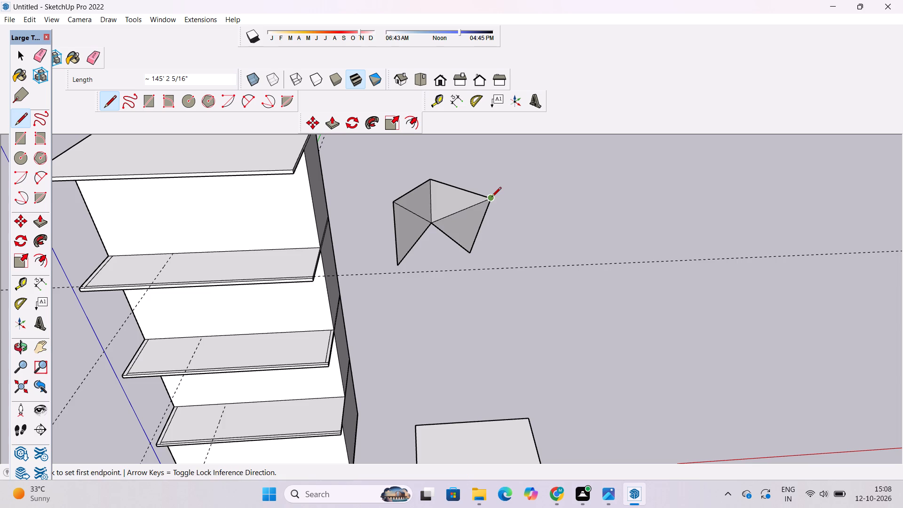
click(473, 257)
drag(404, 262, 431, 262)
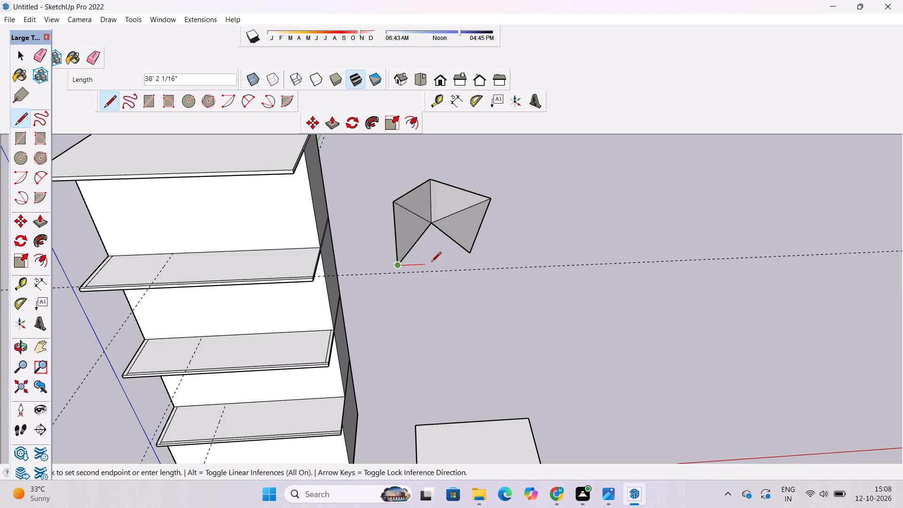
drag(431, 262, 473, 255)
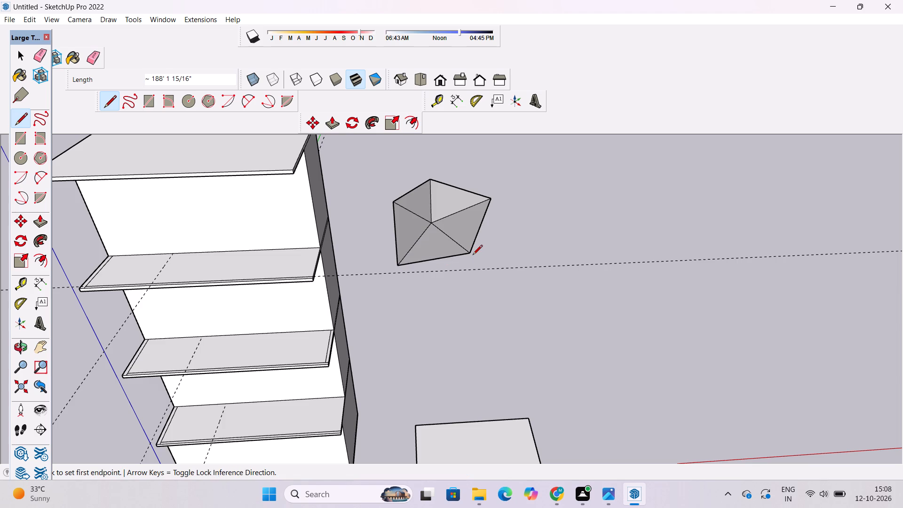
Examine the five-sided faceted shape beside the building from several angles.
key(o)
drag(471, 254, 412, 123)
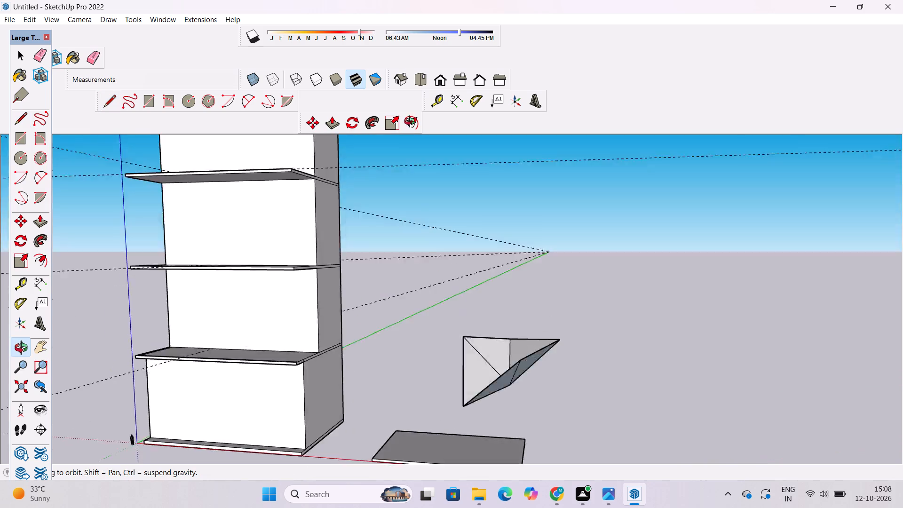
drag(412, 123, 378, 274)
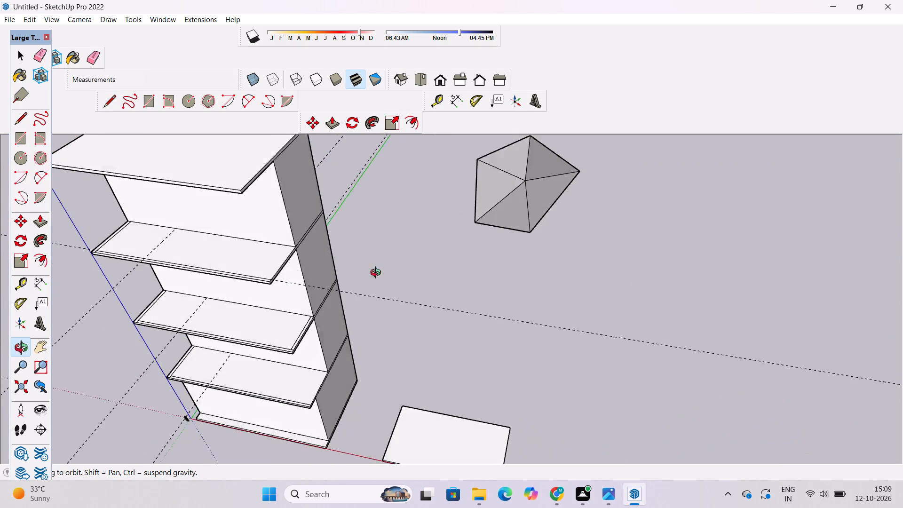
drag(378, 274, 524, 277)
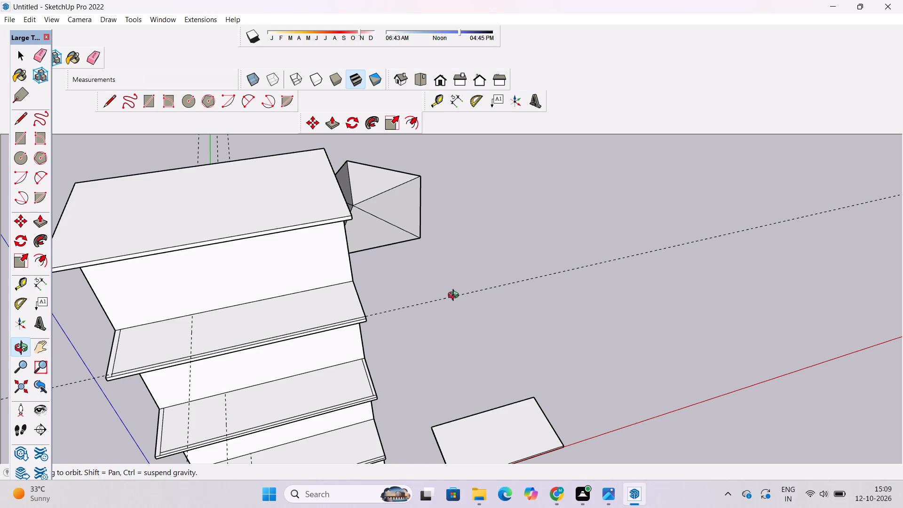
scroll(342, 274, down, 2)
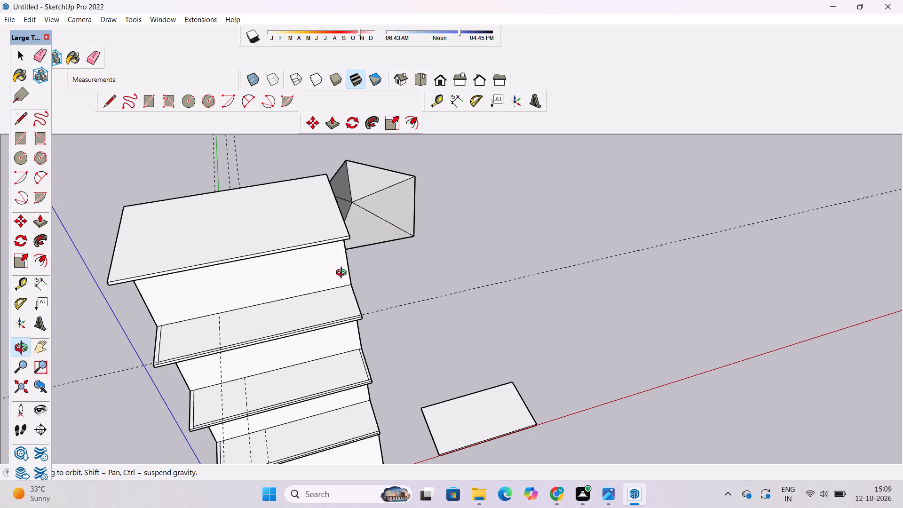
drag(451, 356, 366, 305)
shift+drag(362, 318, 273, 358)
drag(319, 365, 408, 423)
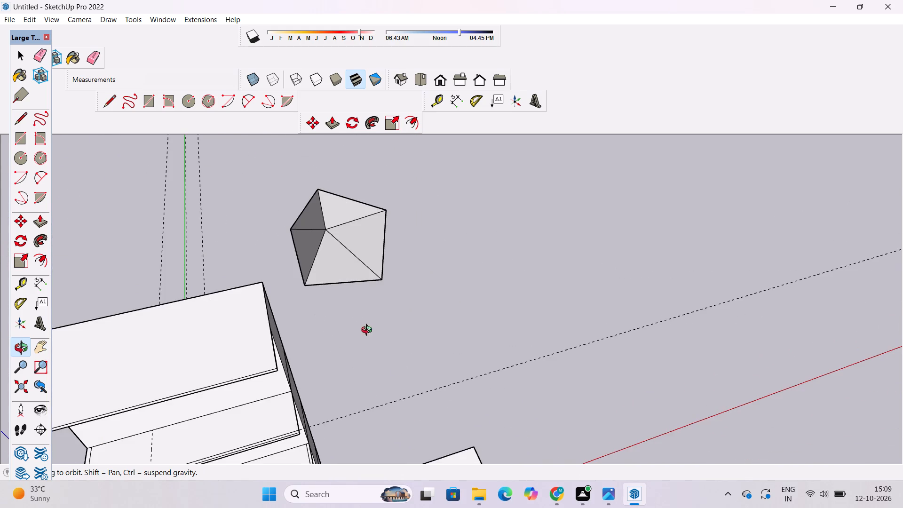
drag(397, 352, 325, 326)
shift+drag(340, 323, 343, 357)
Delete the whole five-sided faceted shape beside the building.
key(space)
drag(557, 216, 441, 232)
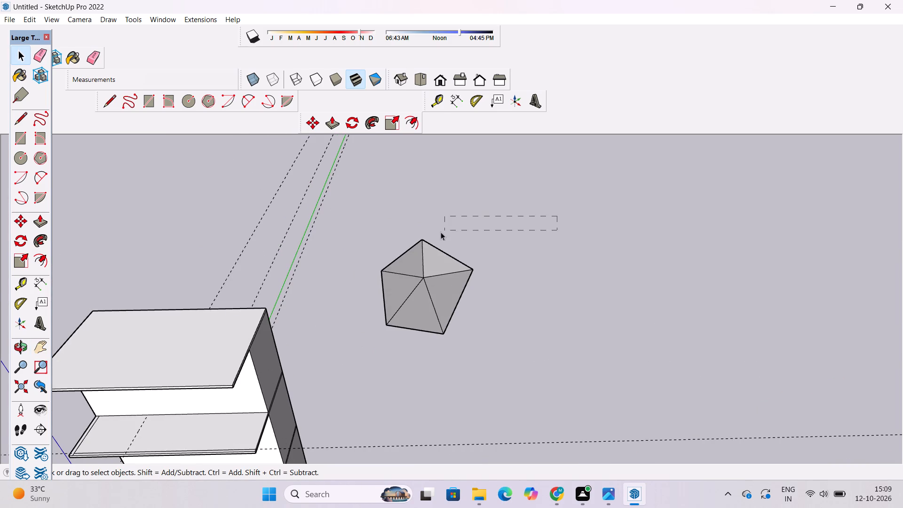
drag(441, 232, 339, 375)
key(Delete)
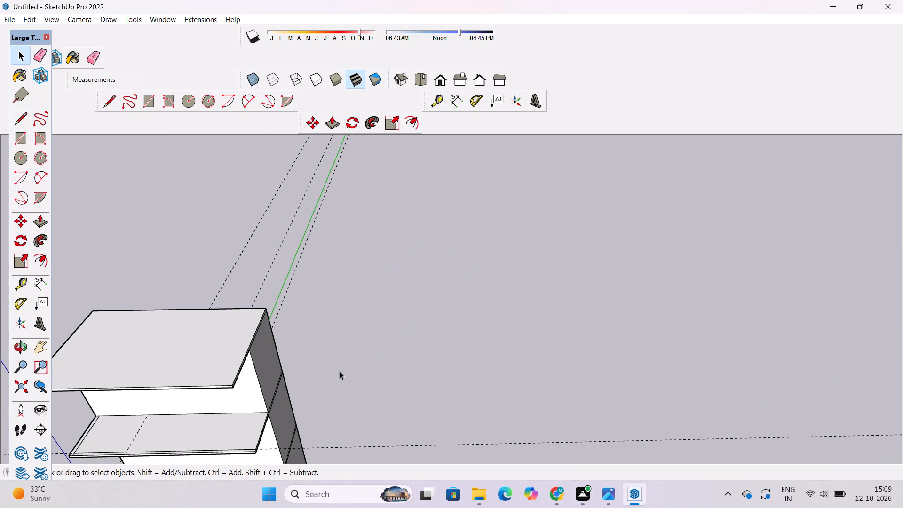
Draw a 1' 6" line along the guide across the front edge strip of the slab just below the roof.
key(o)
scroll(360, 357, down, 2)
shift+drag(269, 414, 348, 349)
drag(320, 400, 347, 297)
drag(404, 331, 327, 374)
scroll(275, 335, up, 4)
shift+drag(277, 338, 409, 336)
drag(413, 341, 429, 425)
scroll(447, 361, up, 4)
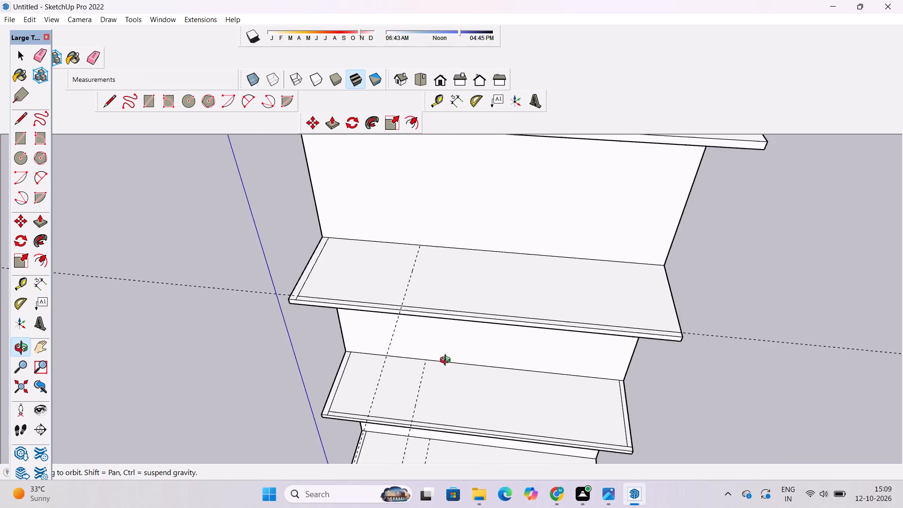
shift+drag(432, 327, 419, 346)
scroll(380, 342, up, 7)
shift+drag(395, 323, 372, 333)
drag(372, 333, 377, 355)
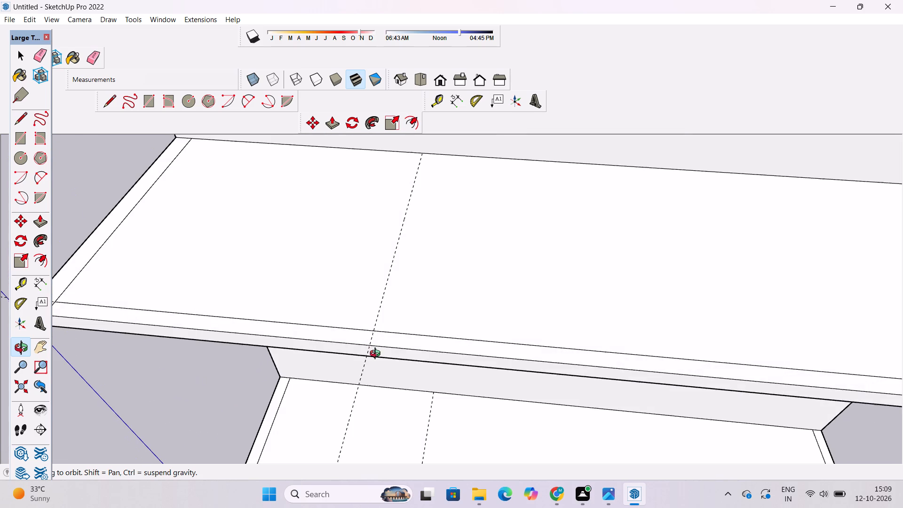
key(l)
scroll(371, 340, up, 7)
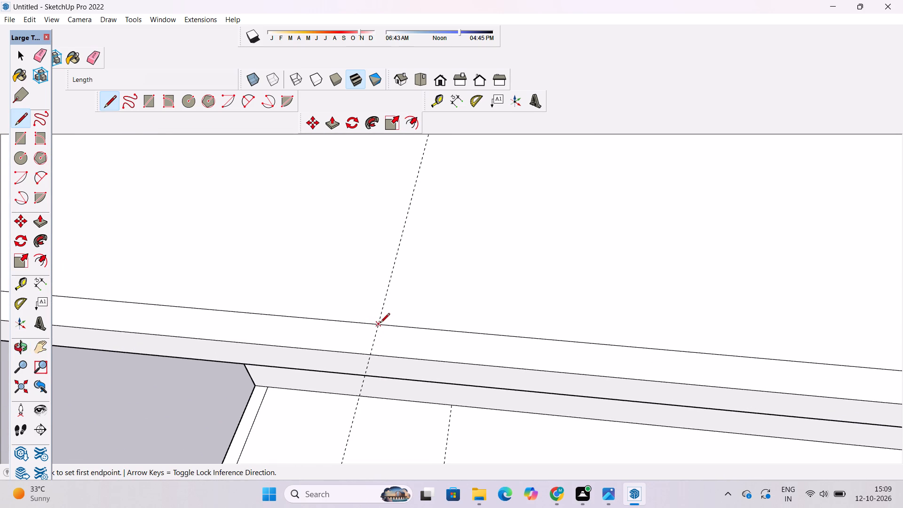
click(377, 325)
click(368, 355)
Draw a line along the guide across the front edge strip of the middle slab.
scroll(356, 292, down, 19)
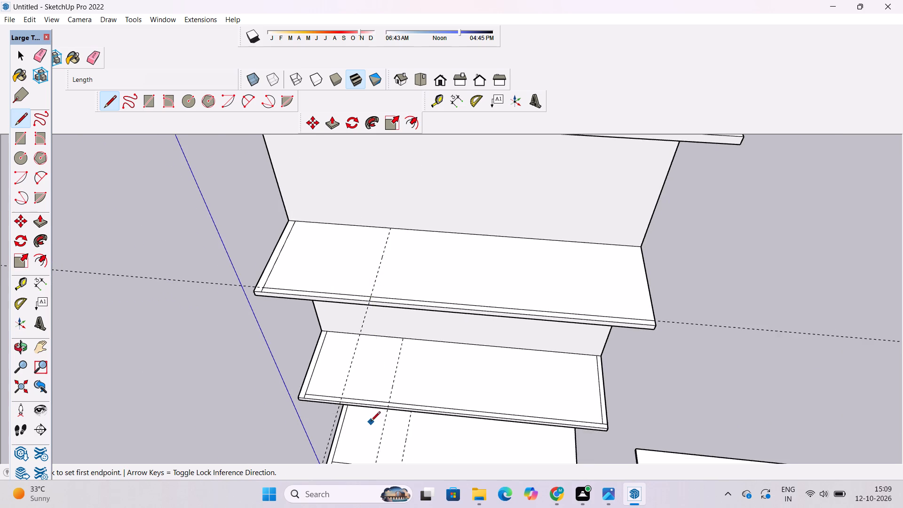
scroll(371, 422, up, 18)
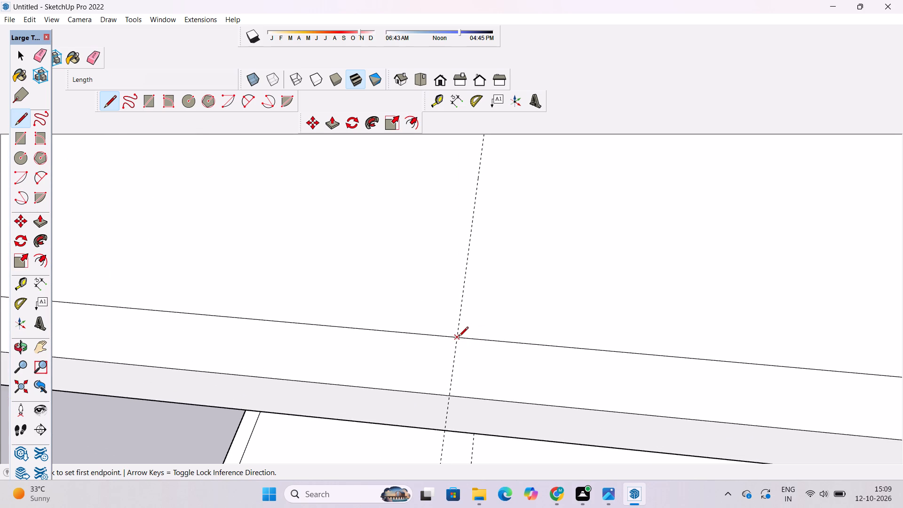
click(459, 337)
click(448, 396)
Draw a 1' 6" line along the guide across the front edge strip of the lowest raised slab.
scroll(169, 421, down, 3)
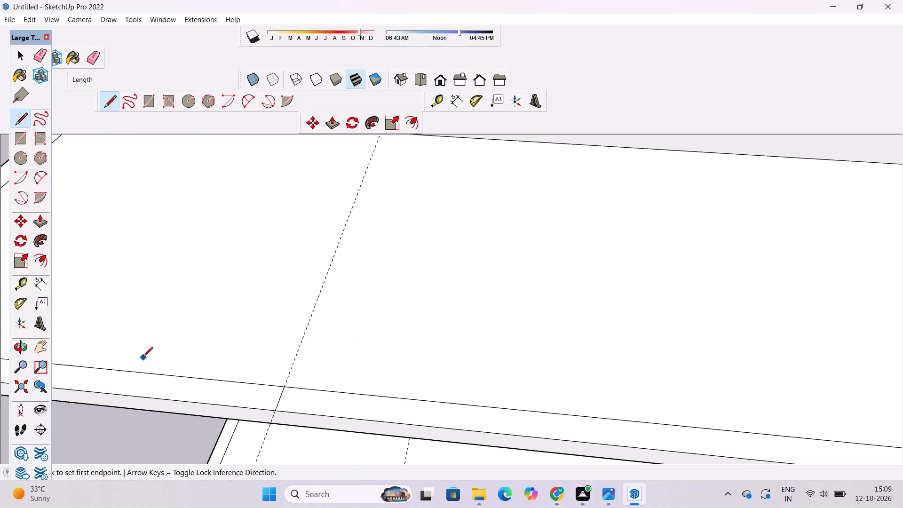
scroll(331, 290, down, 15)
scroll(300, 370, up, 4)
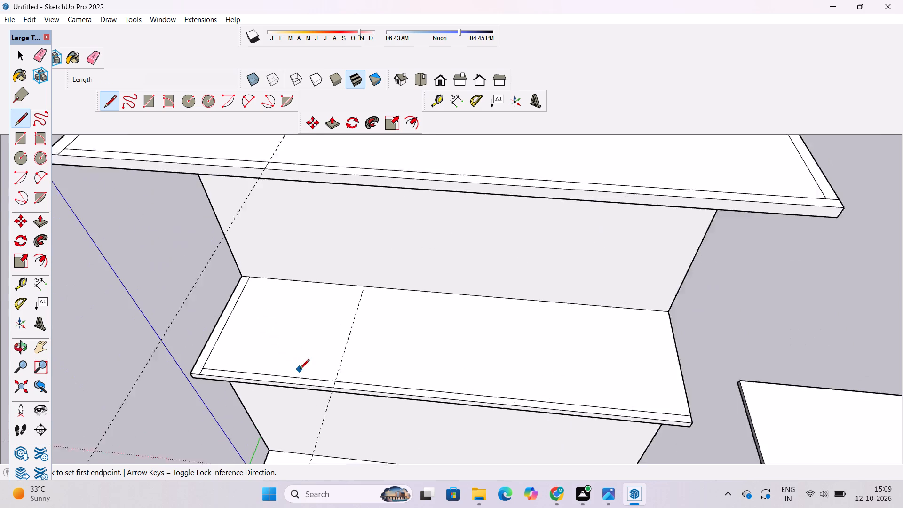
scroll(300, 370, up, 2)
scroll(378, 377, up, 4)
scroll(341, 376, up, 8)
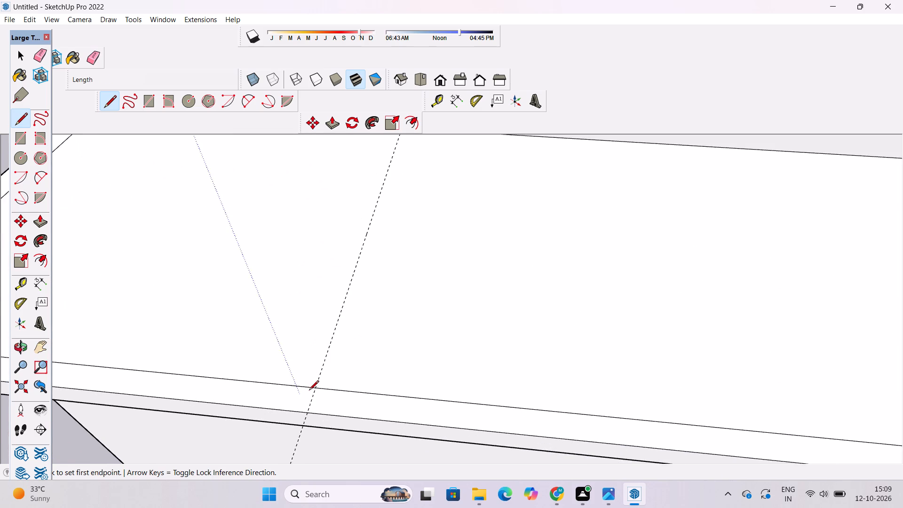
click(317, 388)
click(307, 412)
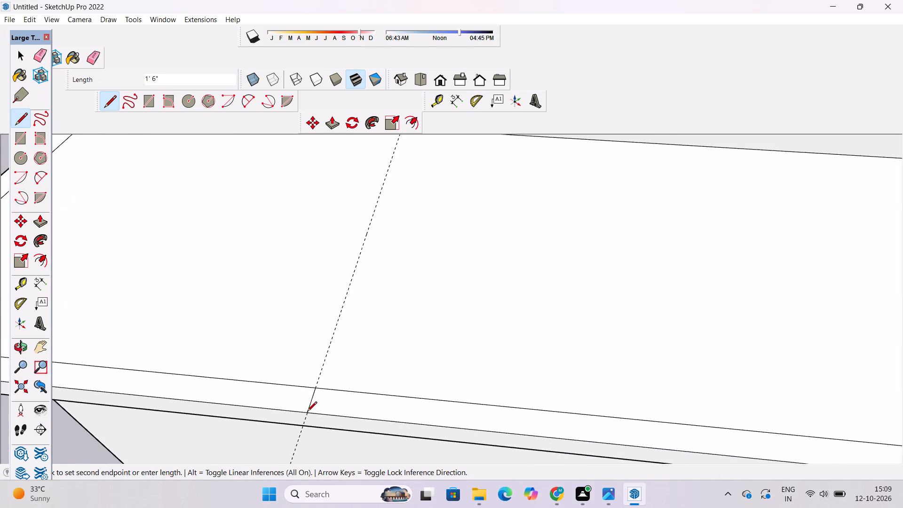
Erase all the dashed guide lines across the slabs and beside the building.
scroll(276, 456, down, 20)
scroll(276, 456, down, 9)
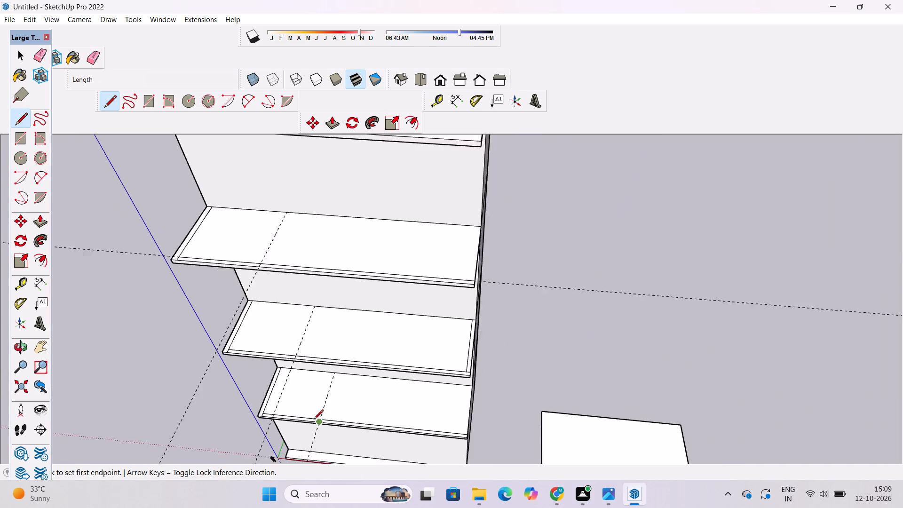
scroll(314, 420, down, 1)
scroll(269, 301, up, 10)
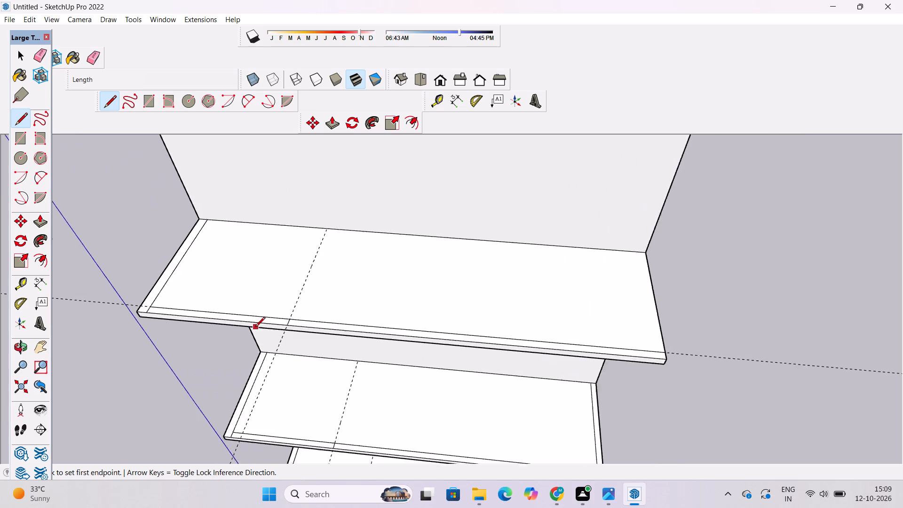
scroll(255, 327, up, 2)
scroll(256, 325, down, 14)
key(e)
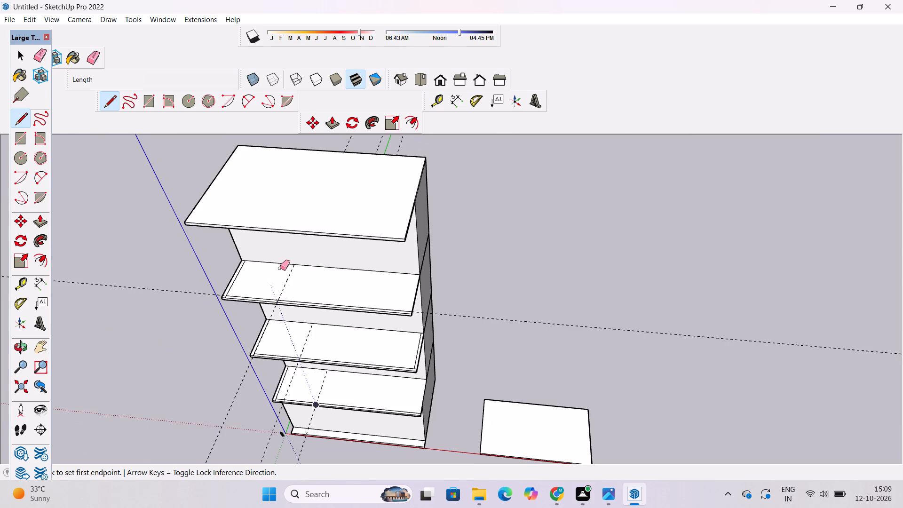
click(287, 278)
drag(300, 339, 308, 341)
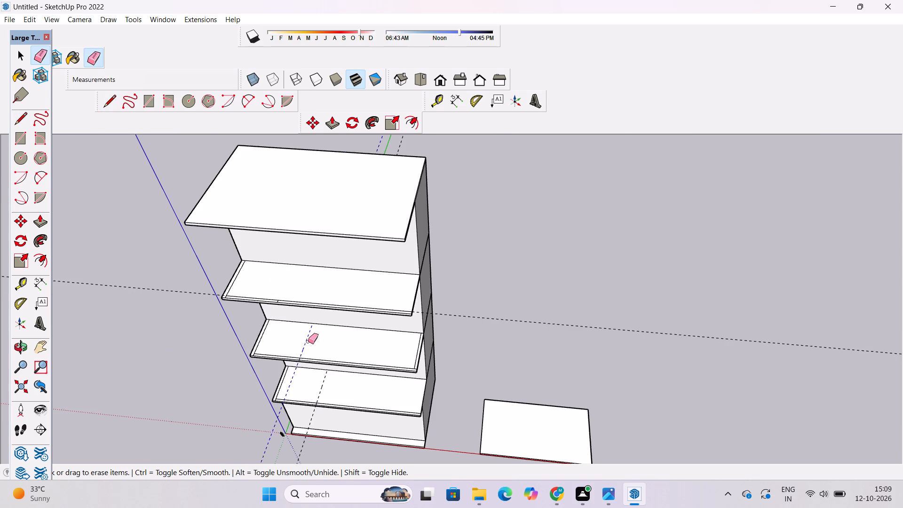
drag(308, 341, 311, 343)
drag(321, 381, 328, 390)
drag(180, 274, 187, 302)
key(space)
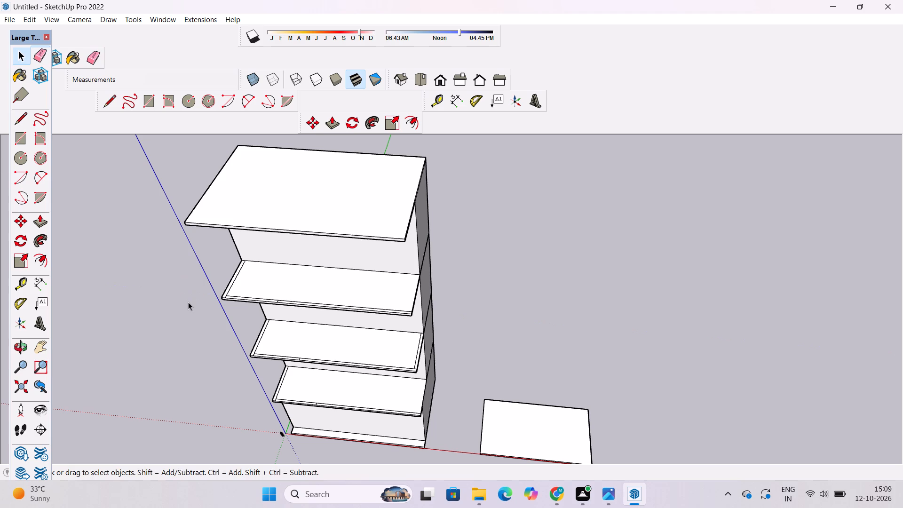
Erase the short line at the front corner of the lowest raised slab to merge its side and front strips.
key(o)
drag(245, 330, 288, 280)
shift+drag(272, 373, 312, 316)
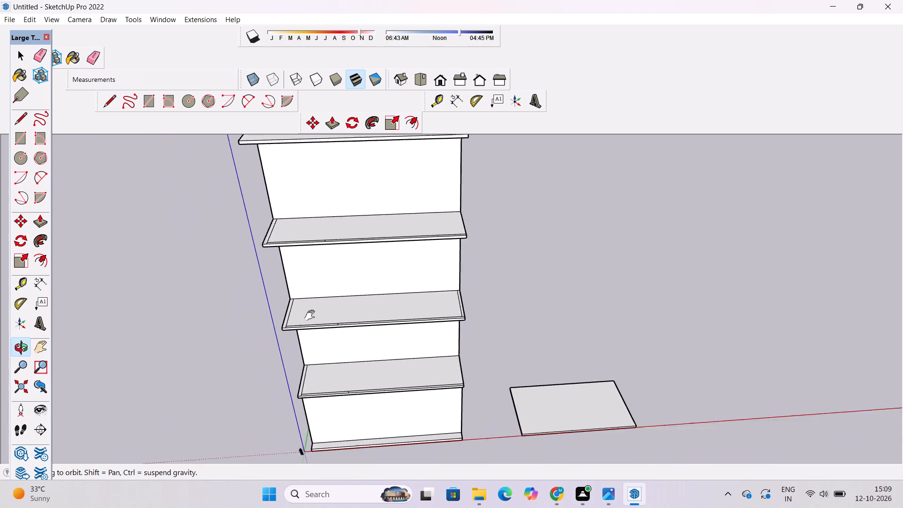
shift+drag(312, 316, 313, 313)
scroll(319, 325, down, 2)
drag(338, 351, 310, 324)
shift+drag(306, 317, 338, 317)
scroll(341, 381, up, 4)
drag(375, 364, 380, 389)
scroll(374, 377, up, 3)
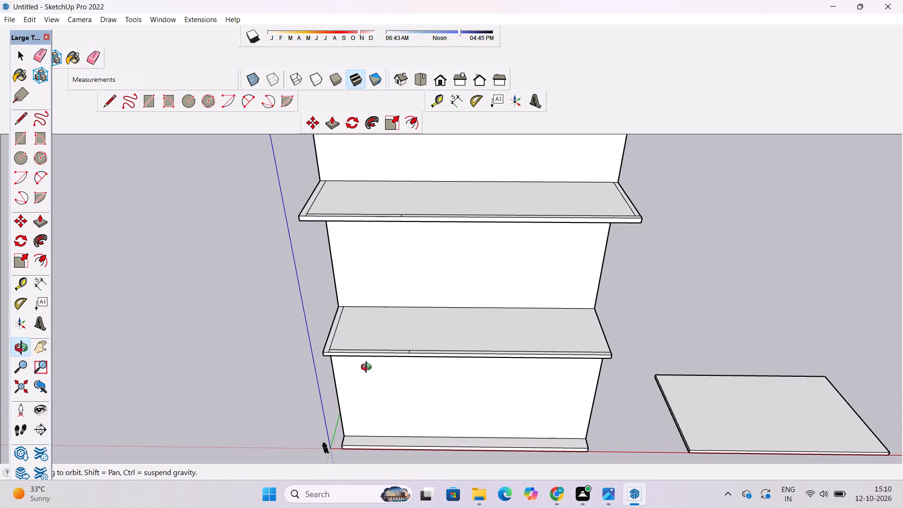
drag(367, 365, 414, 355)
shift+drag(353, 392, 355, 410)
shift+scroll(338, 382, up, 4)
shift+drag(338, 375, 326, 390)
drag(332, 403, 341, 413)
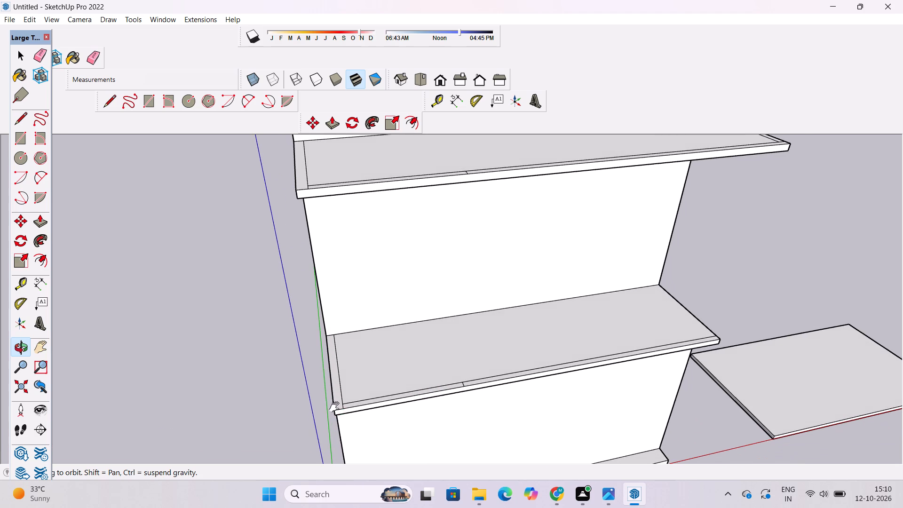
drag(303, 400, 327, 420)
key(e)
scroll(346, 413, up, 5)
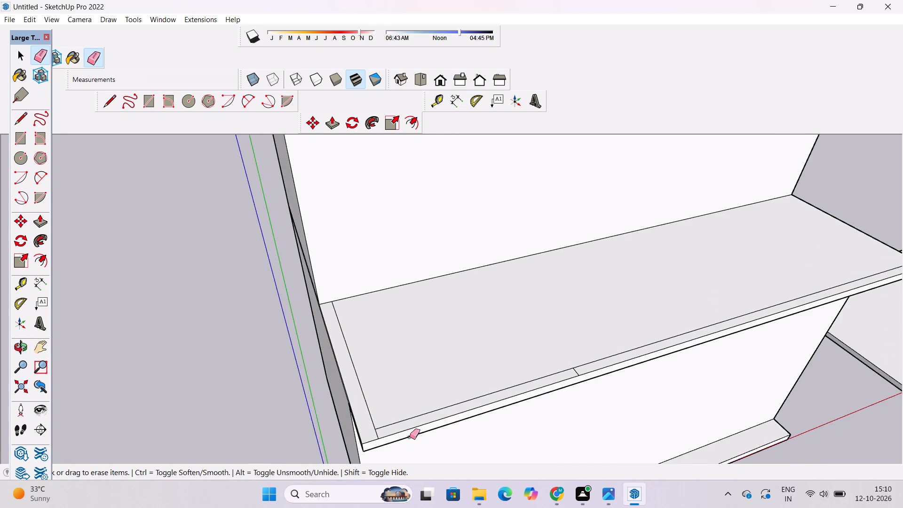
scroll(410, 437, up, 11)
drag(369, 427, 346, 440)
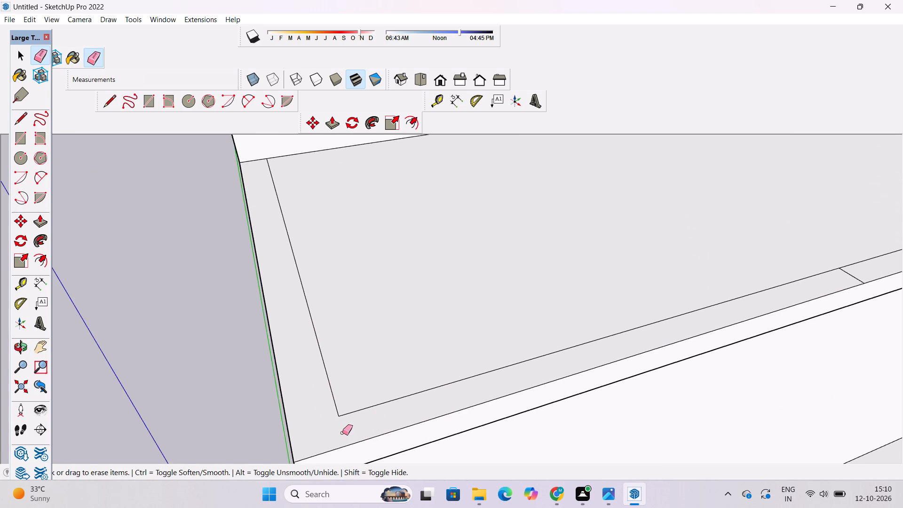
Push/Pull the L-shaped edge strip on the lowest raised slab up 50' to the underside of the slab above.
key(space)
key(o)
scroll(346, 419, down, 2)
drag(350, 447, 363, 381)
scroll(364, 377, down, 3)
shift+drag(364, 378, 353, 415)
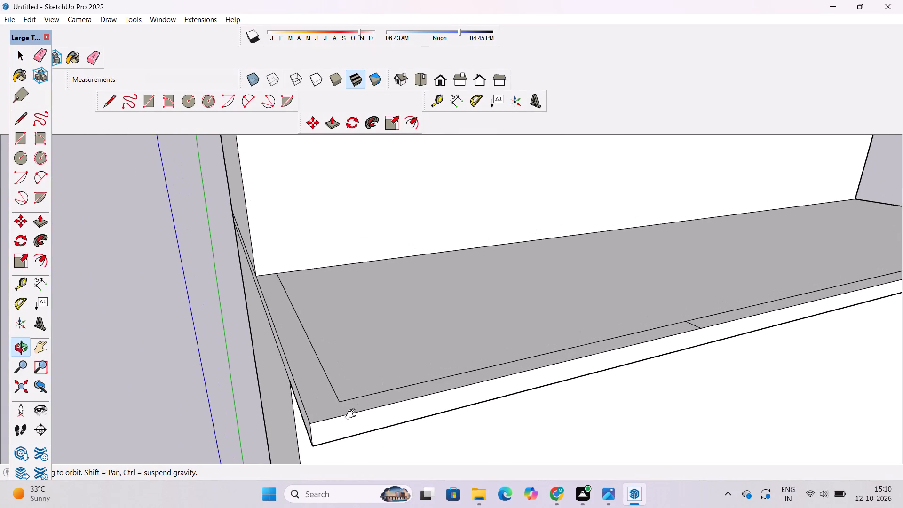
shift+scroll(352, 412, down, 4)
shift+drag(359, 403, 349, 418)
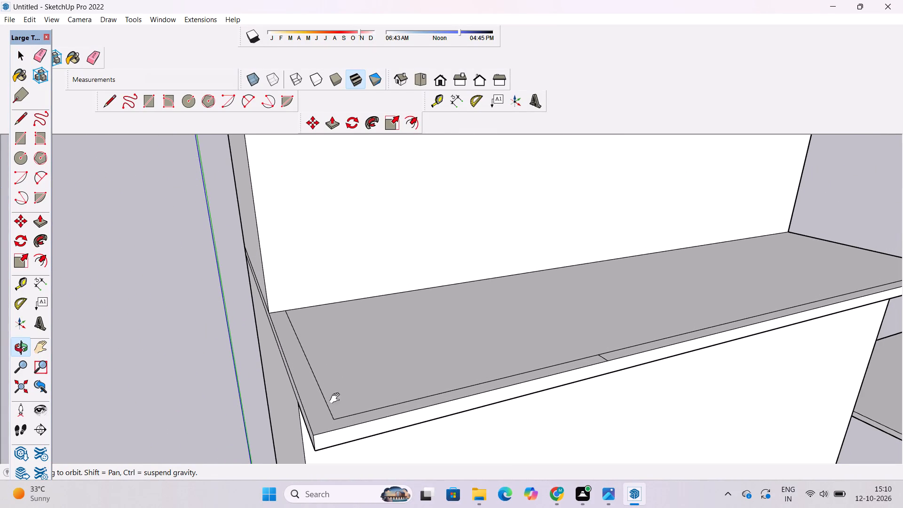
shift+scroll(335, 401, down, 4)
shift+drag(335, 417, 316, 456)
scroll(316, 408, down, 5)
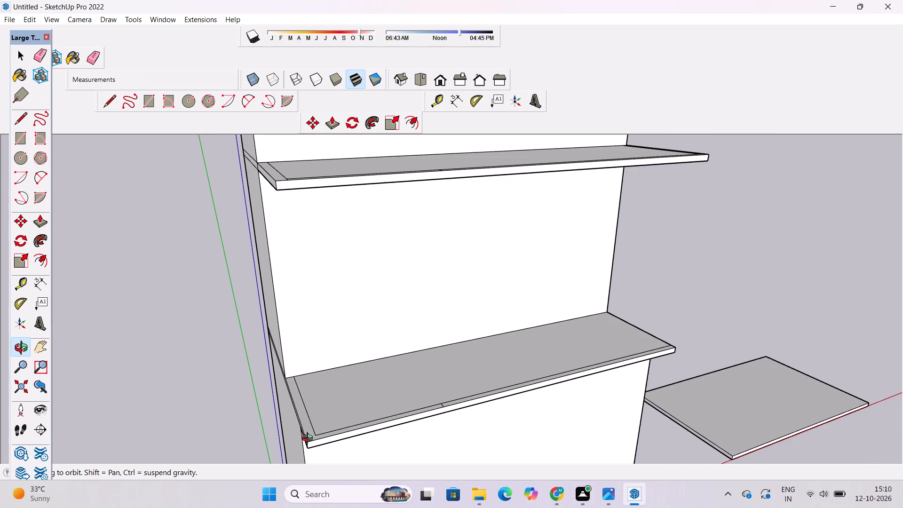
shift+drag(309, 440, 313, 425)
shift+drag(313, 429, 307, 460)
shift+scroll(306, 438, down, 3)
shift+drag(321, 437, 321, 447)
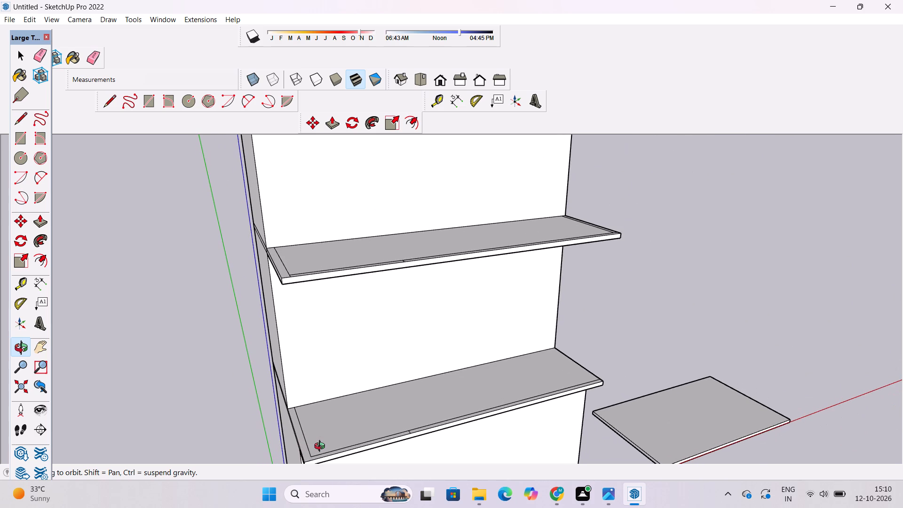
key(p)
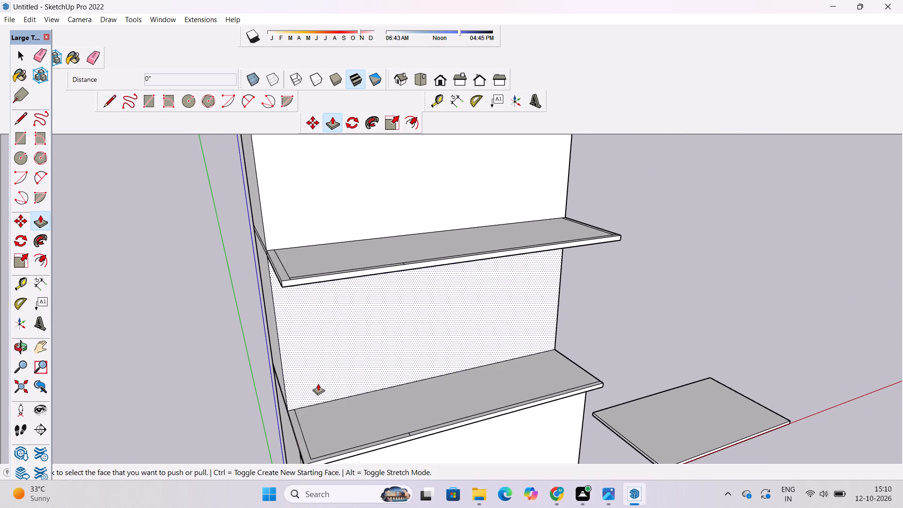
scroll(314, 378, down, 4)
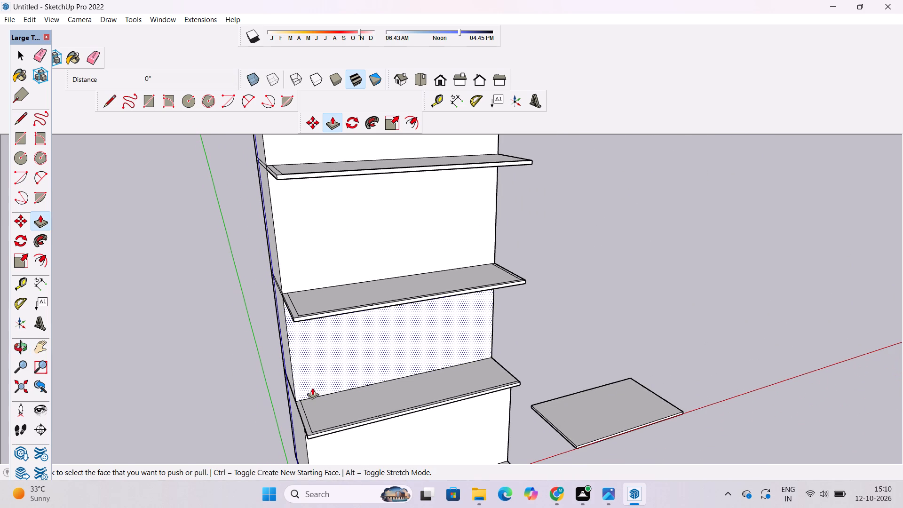
scroll(311, 389, up, 2)
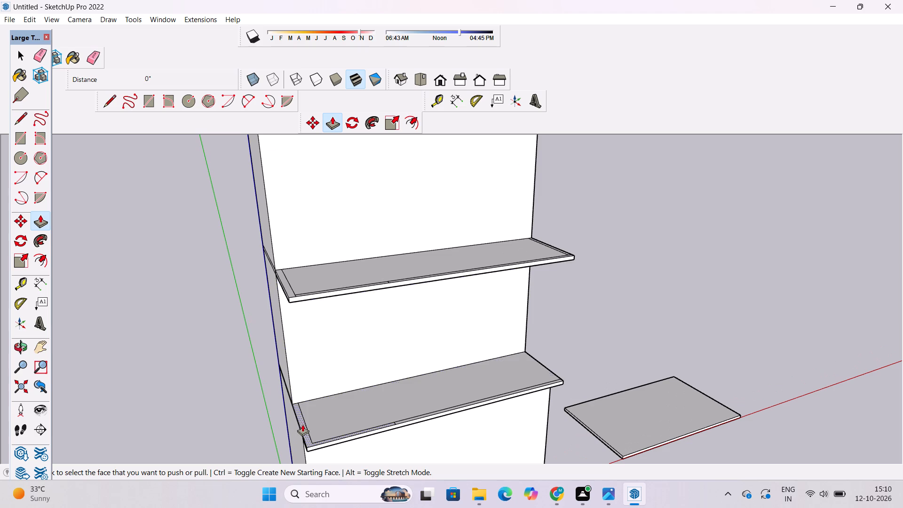
scroll(306, 393, down, 4)
scroll(303, 397, up, 1)
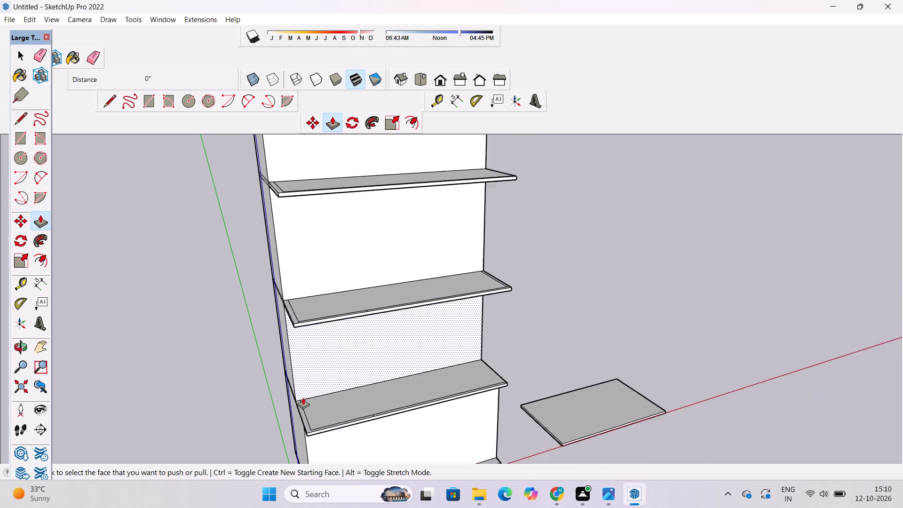
scroll(303, 397, up, 1)
scroll(303, 397, down, 1)
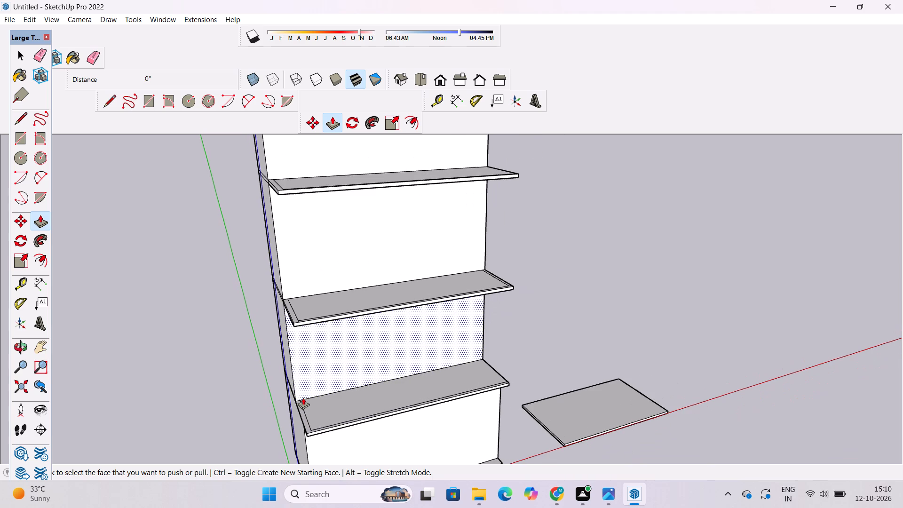
scroll(303, 397, up, 3)
scroll(303, 397, down, 3)
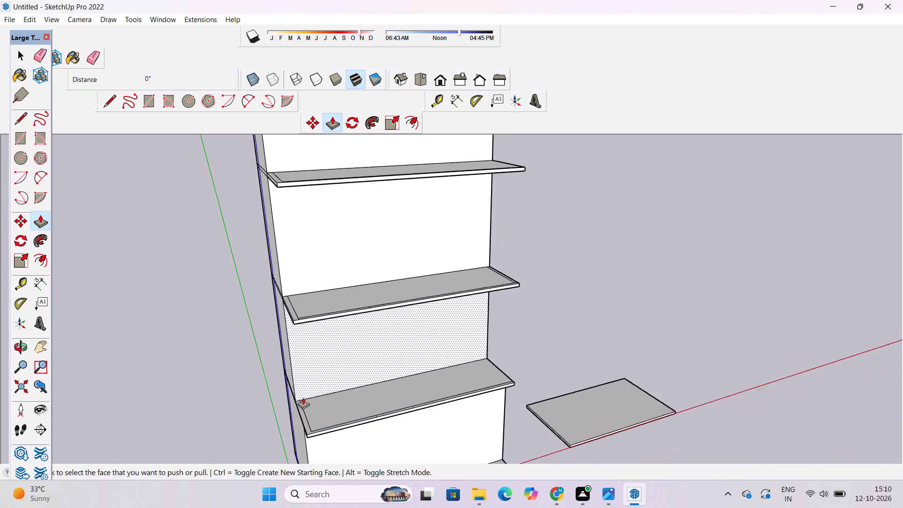
scroll(303, 397, down, 1)
scroll(298, 442, up, 11)
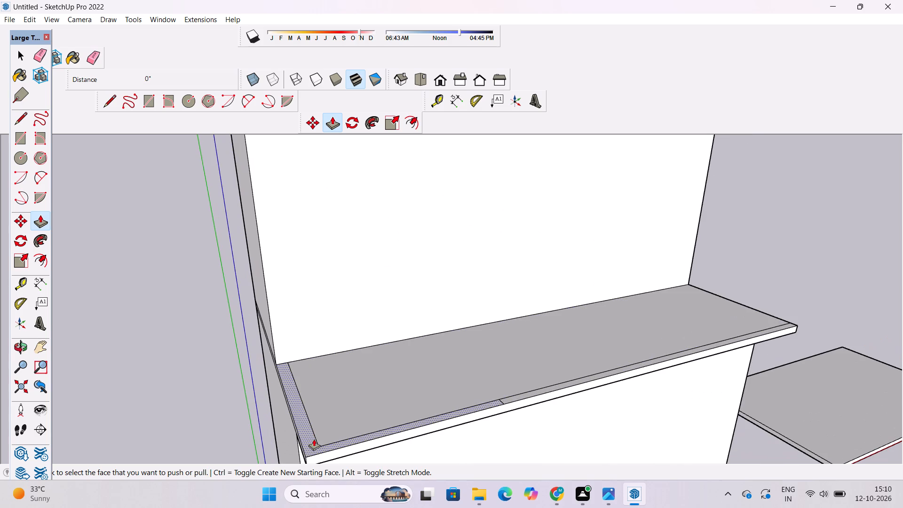
click(314, 447)
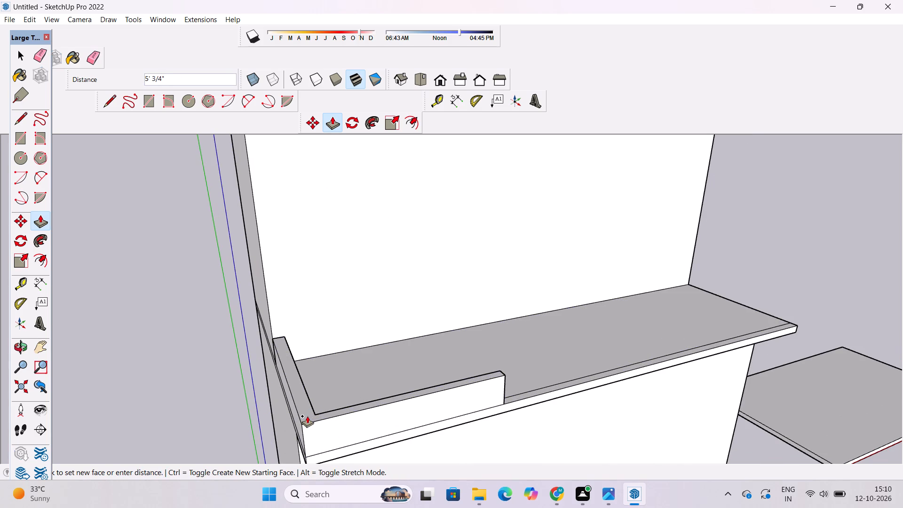
scroll(307, 417, down, 13)
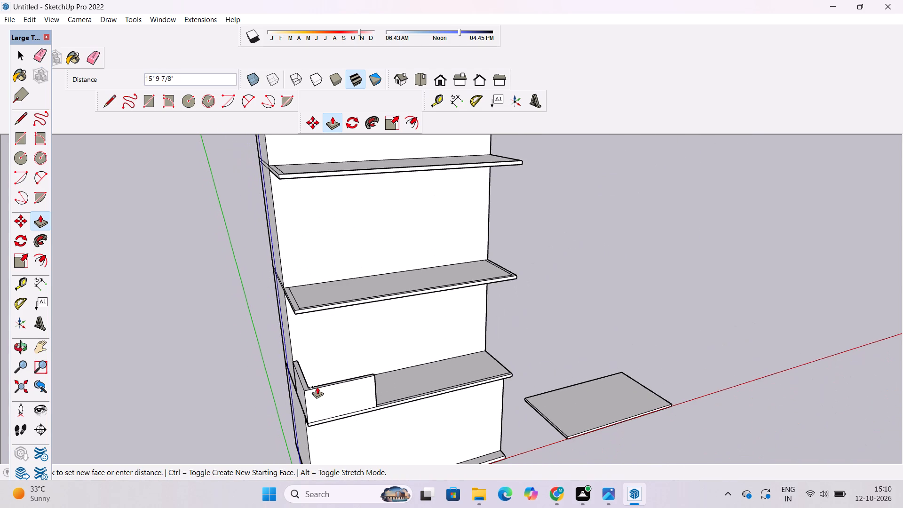
scroll(330, 375, up, 2)
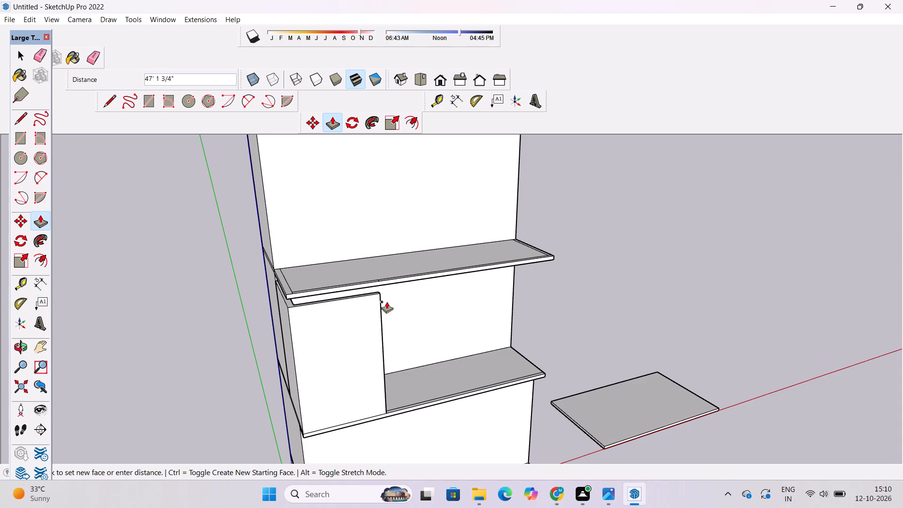
scroll(397, 292, up, 4)
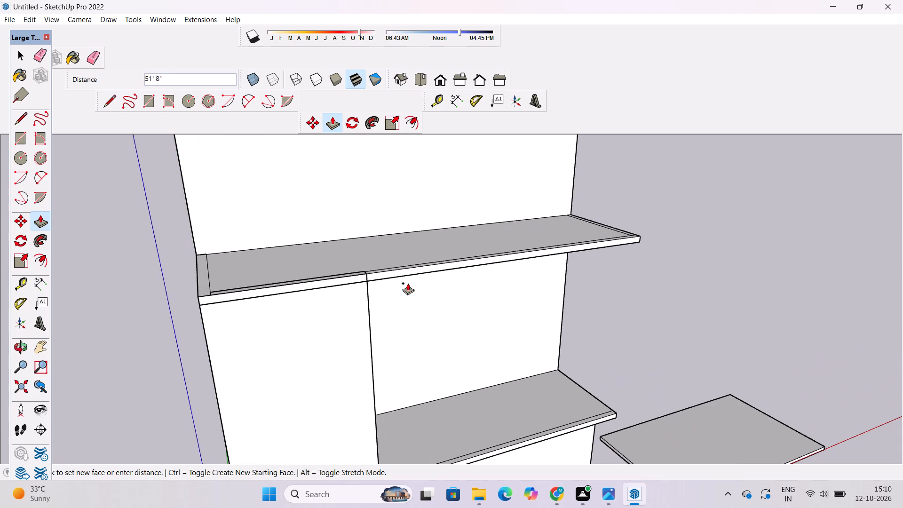
click(423, 275)
Erase the short line at the front corner of the middle slab to merge its side and front strips.
scroll(431, 380, down, 4)
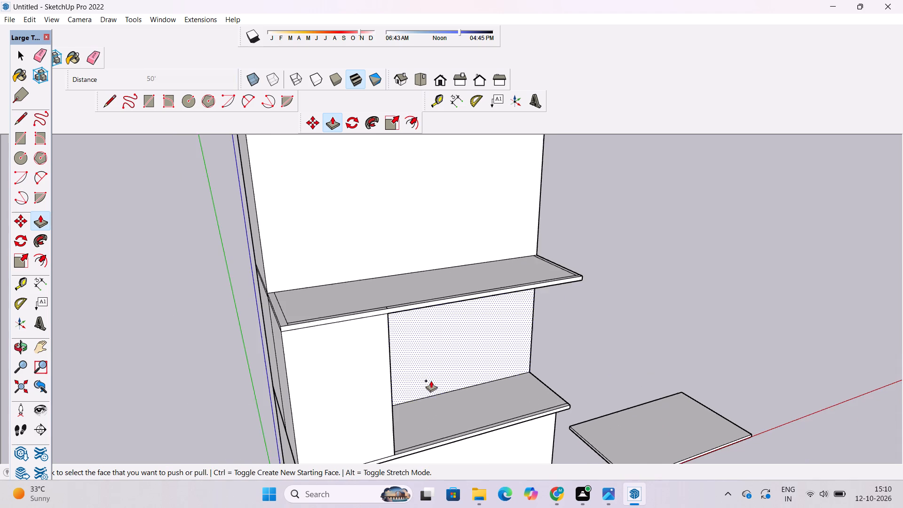
scroll(337, 276, up, 1)
scroll(317, 325, up, 4)
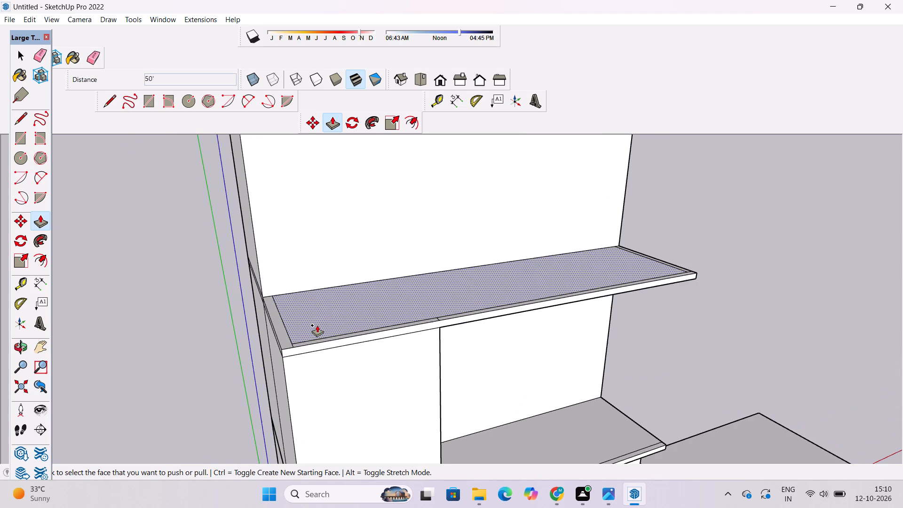
key(e)
scroll(302, 345, up, 4)
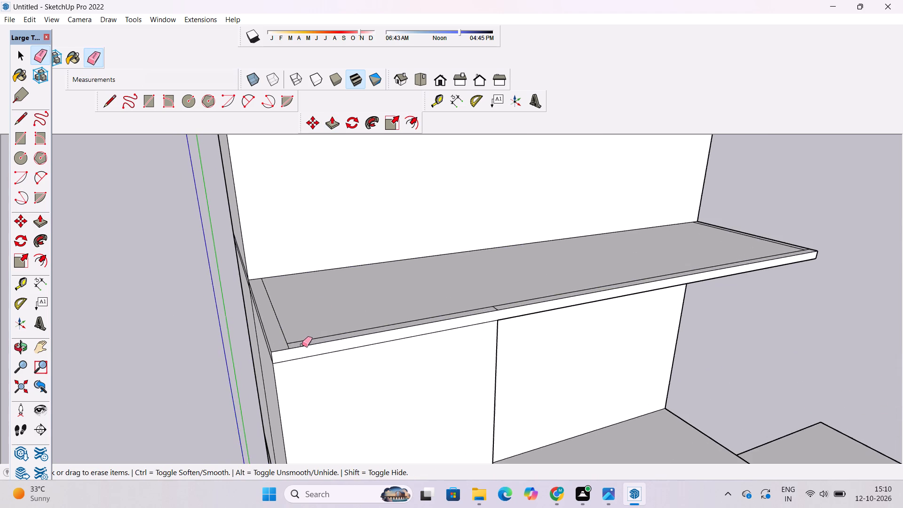
scroll(294, 355, up, 12)
drag(285, 334, 276, 340)
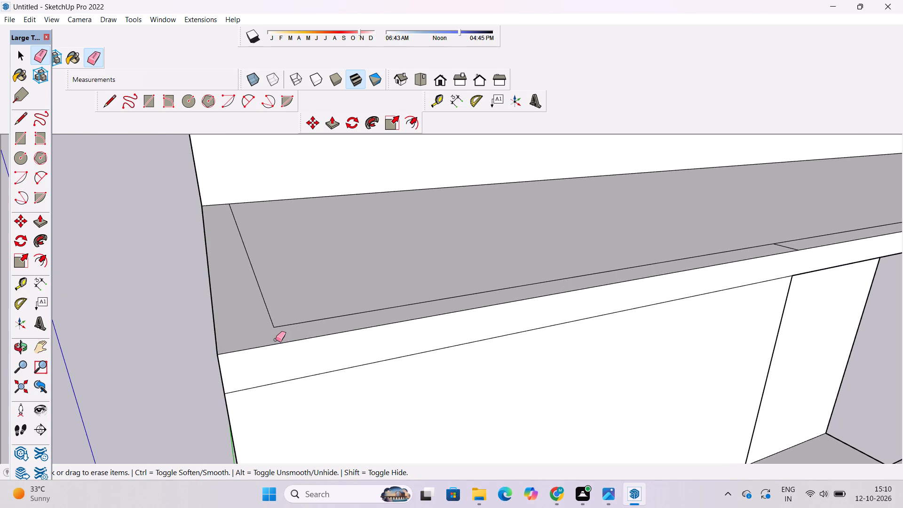
key(space)
Push/Pull the middle slab's L-shaped edge strip up 50' to the underside of the slab above.
scroll(276, 338, up, 2)
scroll(276, 338, down, 3)
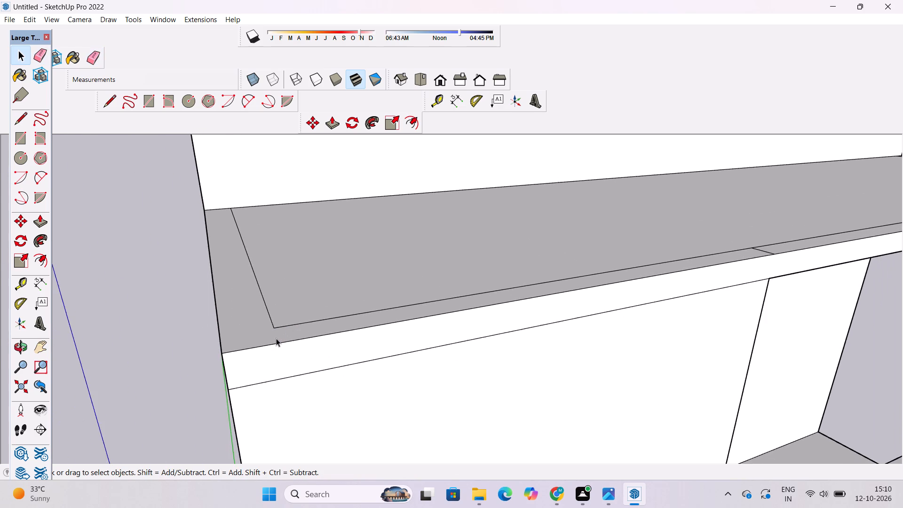
scroll(276, 338, up, 3)
scroll(276, 338, down, 4)
scroll(276, 338, up, 1)
key(p)
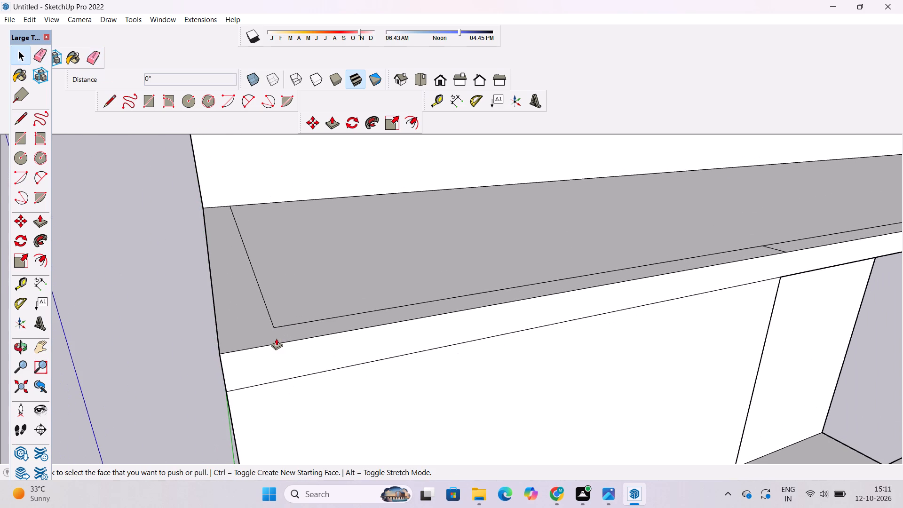
click(274, 337)
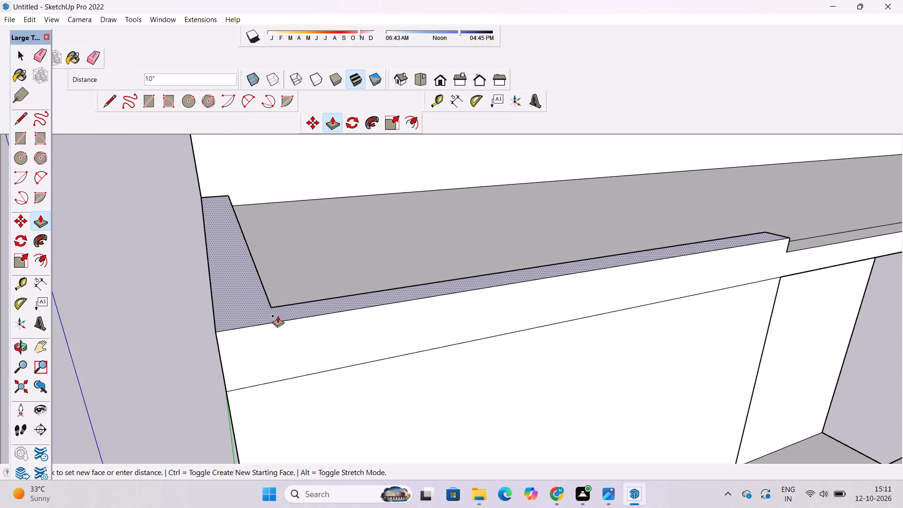
scroll(277, 340, down, 20)
scroll(277, 340, down, 5)
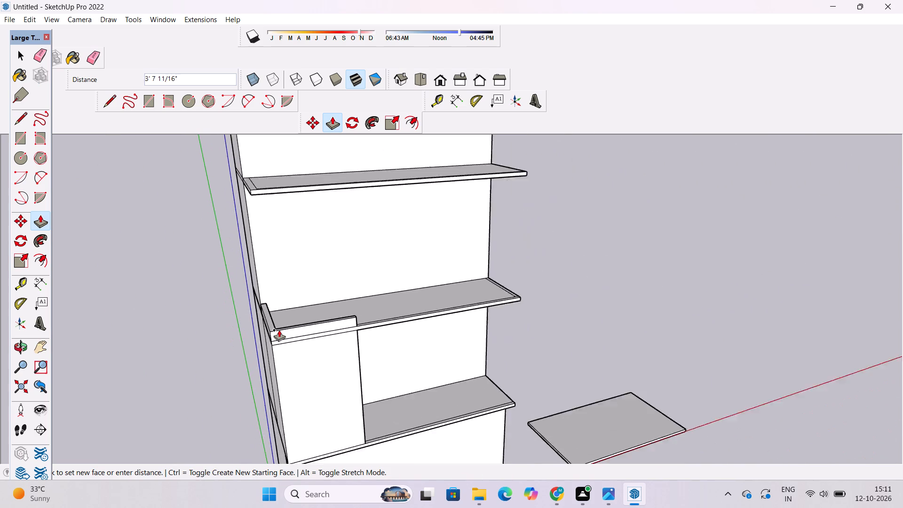
scroll(279, 330, down, 4)
scroll(296, 249, up, 12)
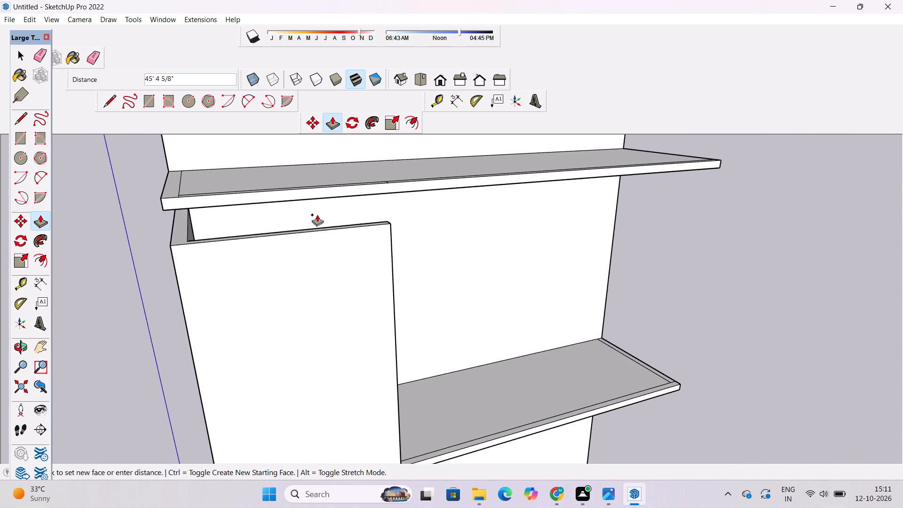
click(439, 190)
Erase the short line at the front corner of the slab below the roof to merge its side and front strips.
scroll(406, 308, down, 9)
scroll(387, 271, down, 3)
scroll(369, 251, up, 5)
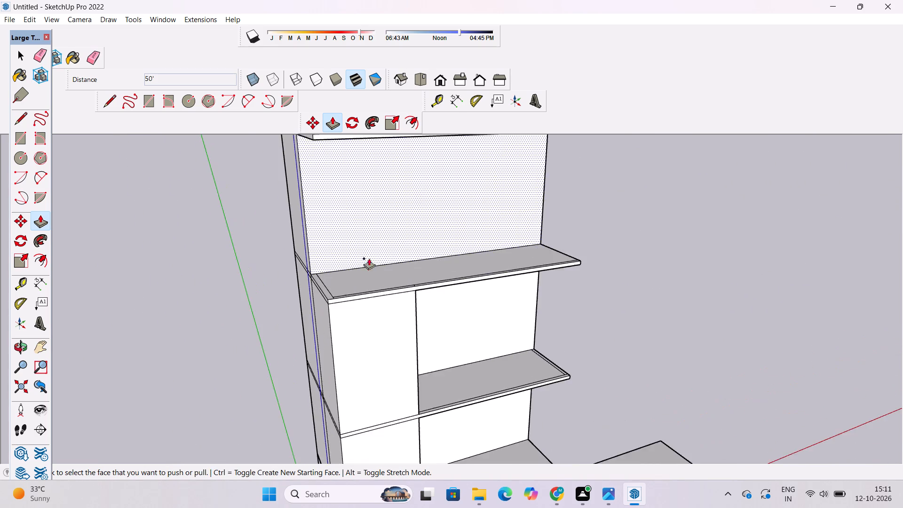
scroll(369, 258, up, 9)
scroll(312, 320, up, 4)
key(e)
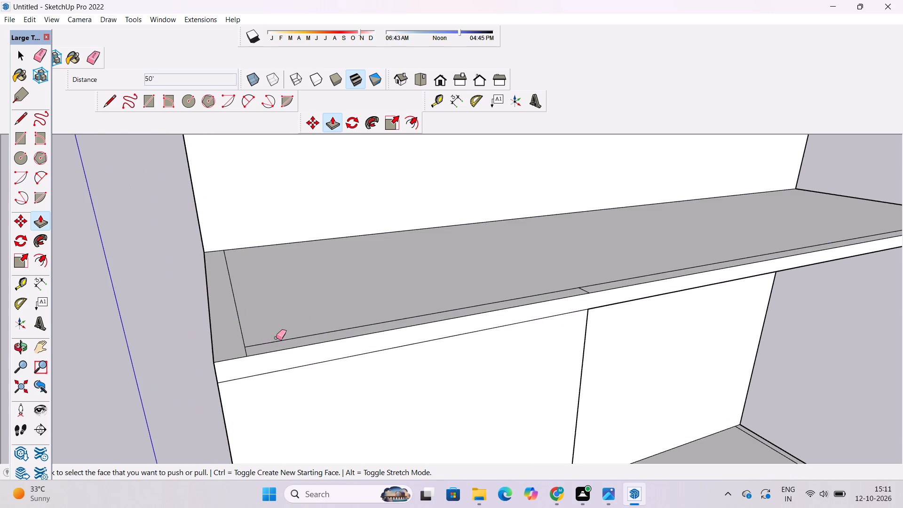
scroll(262, 344, up, 8)
drag(243, 359, 226, 369)
key(space)
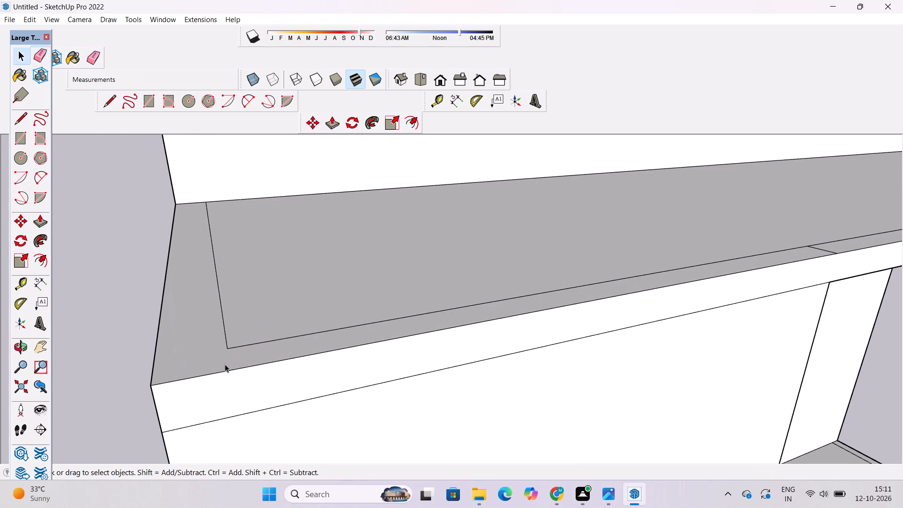
Push/Pull the L-shaped edge strip on the slab below the roof up 49' to the underside of the roof slab.
key(o)
drag(325, 381, 221, 391)
scroll(220, 390, down, 5)
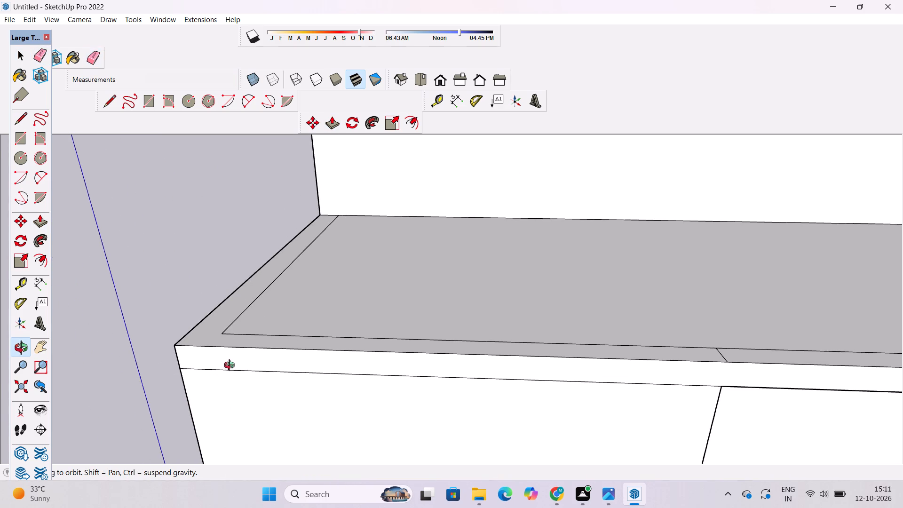
shift+drag(232, 366, 248, 400)
drag(240, 405, 304, 382)
scroll(305, 380, down, 6)
shift+drag(304, 377, 280, 421)
scroll(286, 377, down, 6)
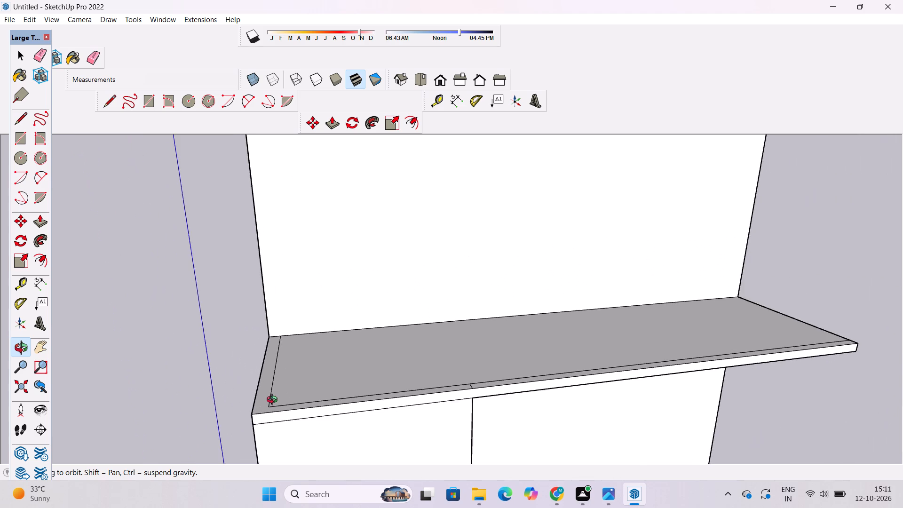
drag(286, 400, 315, 386)
key(p)
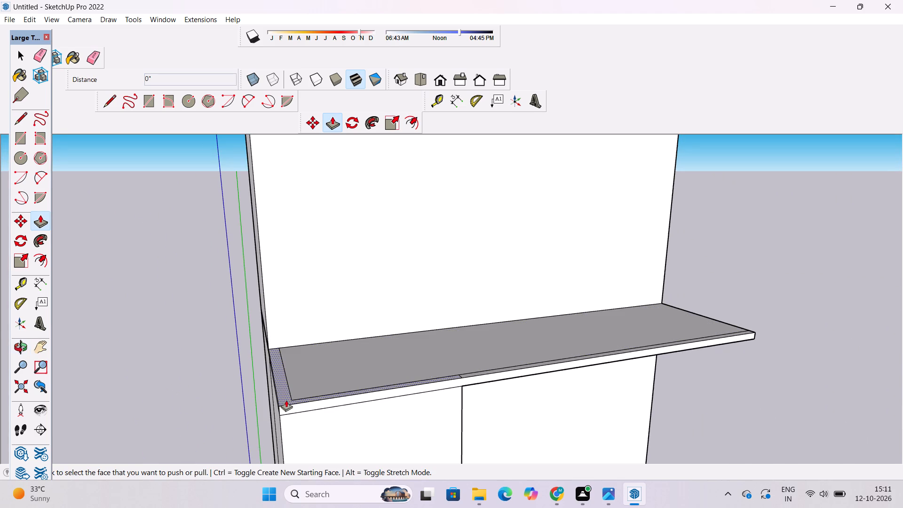
click(286, 395)
scroll(286, 366, down, 10)
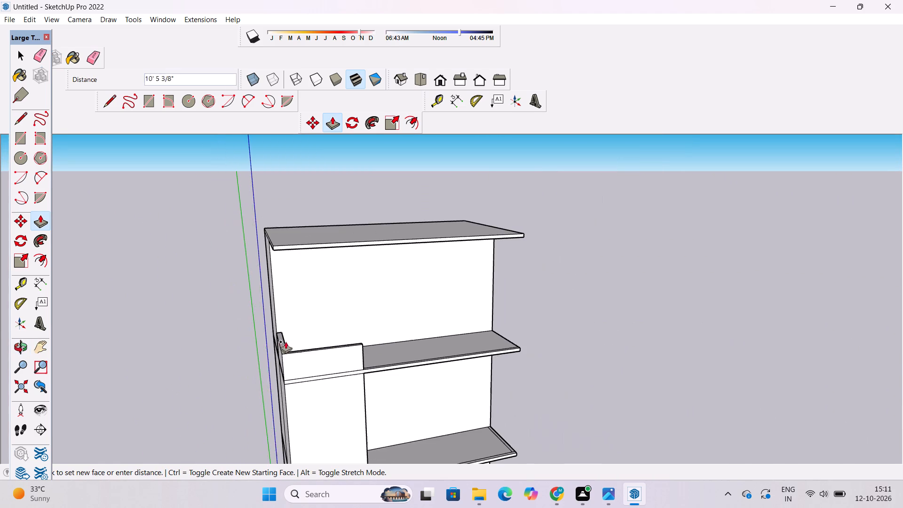
scroll(305, 297, up, 4)
scroll(330, 252, up, 3)
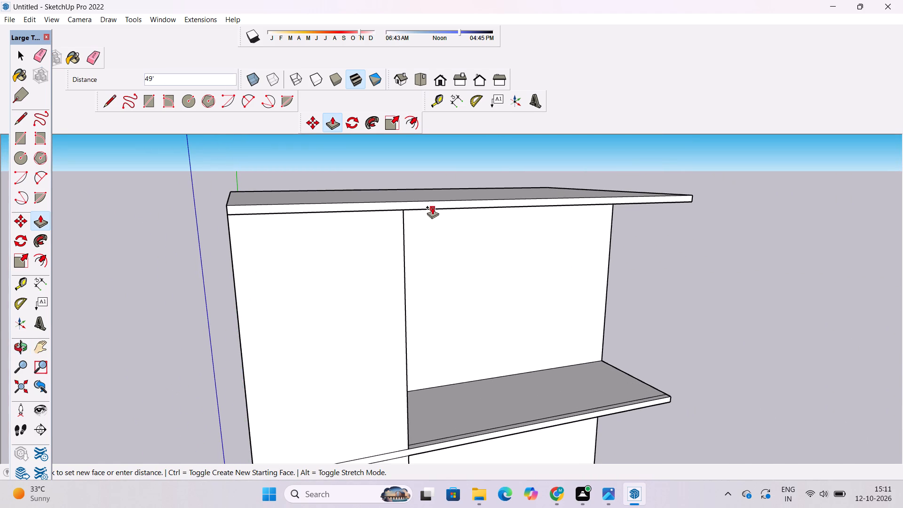
click(432, 207)
key(space)
Examine the raised corner walls and the open floors from the front and the opposite side of the building.
text(o)
scroll(432, 207, down, 5)
drag(425, 302, 372, 316)
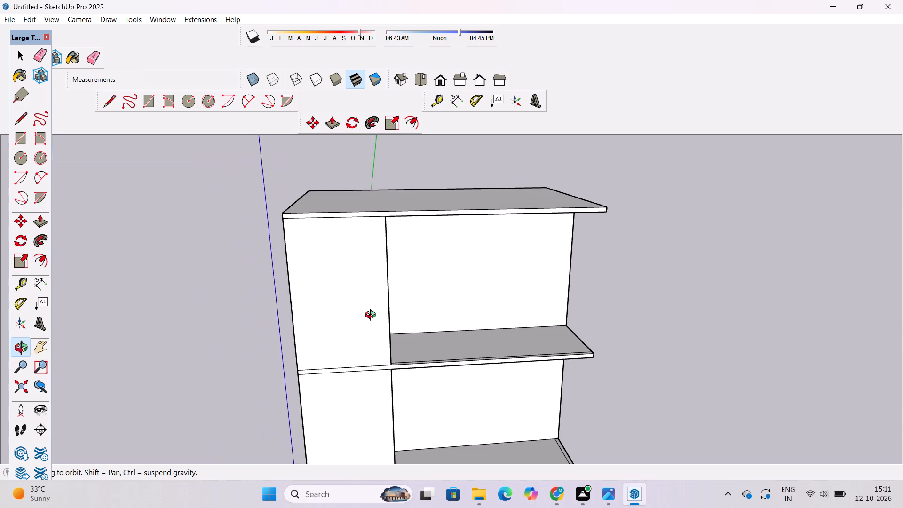
drag(372, 316, 372, 316)
shift+drag(375, 357, 364, 356)
drag(390, 359, 338, 357)
scroll(338, 353, down, 5)
shift+drag(429, 349, 353, 358)
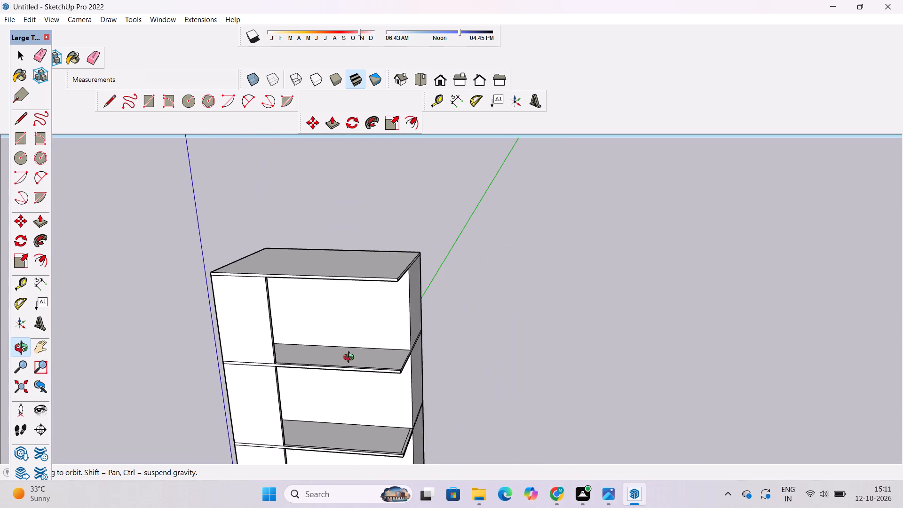
shift+drag(349, 364, 369, 351)
scroll(370, 351, down, 3)
shift+drag(341, 388, 364, 319)
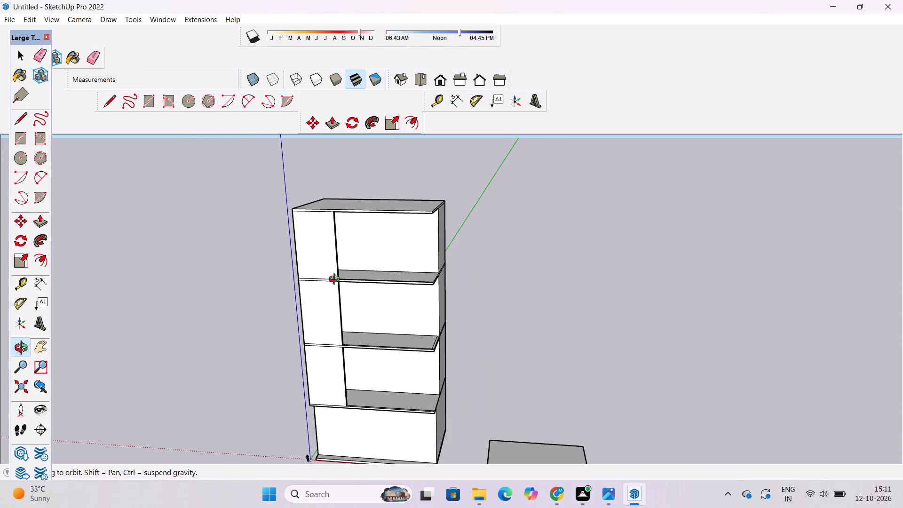
Draw a vertical line across the front edge of the slab below the roof, at the end of the corner wall.
scroll(336, 280, up, 9)
shift+drag(341, 281, 274, 299)
drag(280, 297, 326, 297)
scroll(278, 317, up, 4)
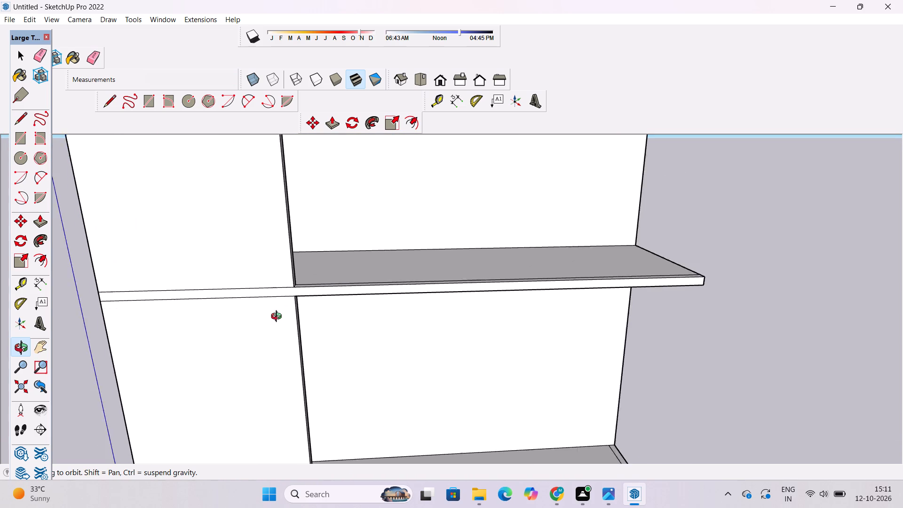
scroll(278, 317, up, 2)
key(l)
scroll(285, 311, up, 8)
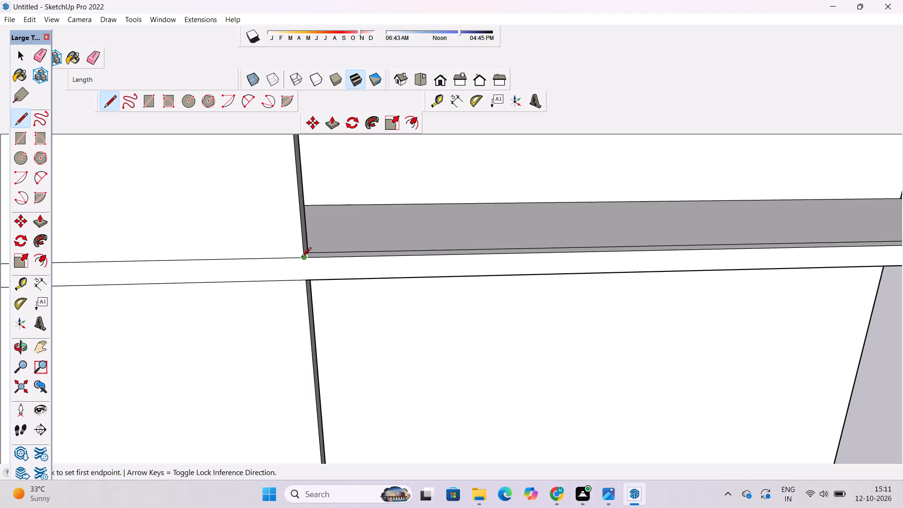
click(303, 258)
click(305, 283)
Draw a 1' 6" vertical line across the middle slab's front edge, at the end of the corner wall.
scroll(289, 202, down, 14)
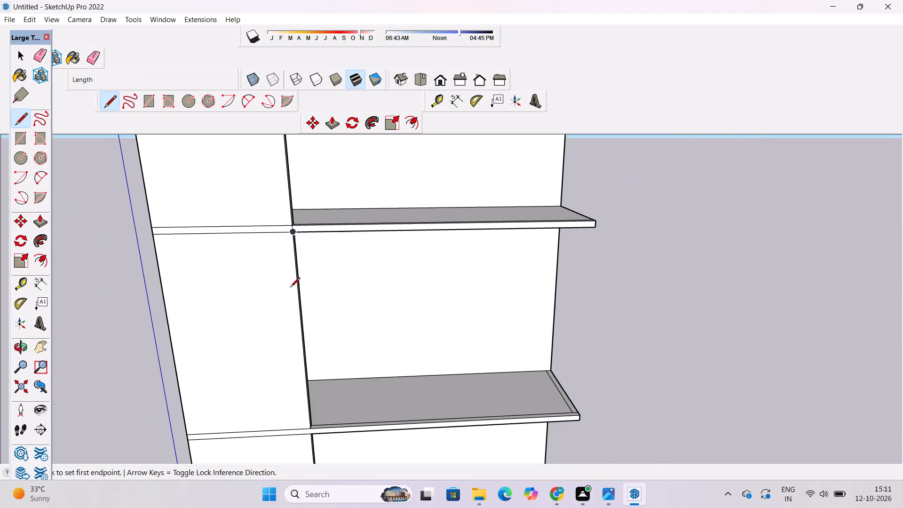
scroll(293, 357, down, 5)
scroll(313, 458, up, 5)
scroll(315, 387, up, 6)
scroll(260, 301, up, 5)
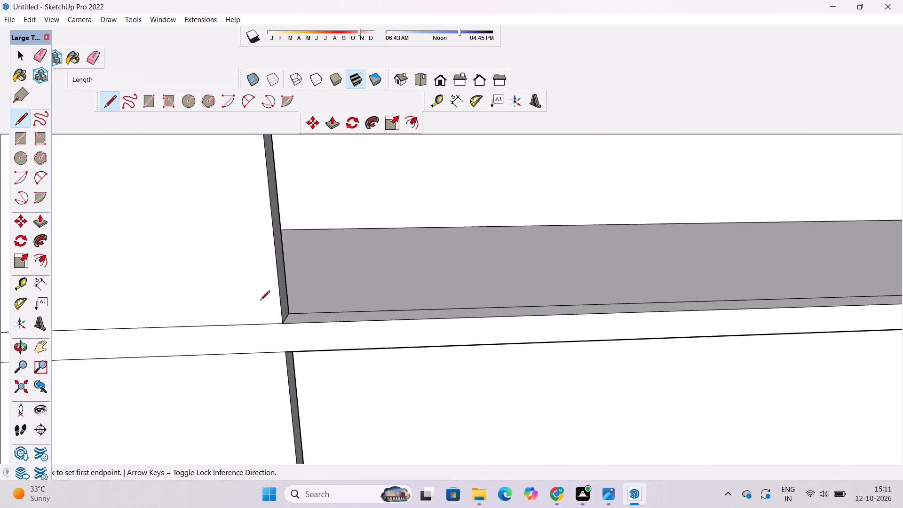
scroll(260, 301, up, 6)
click(296, 325)
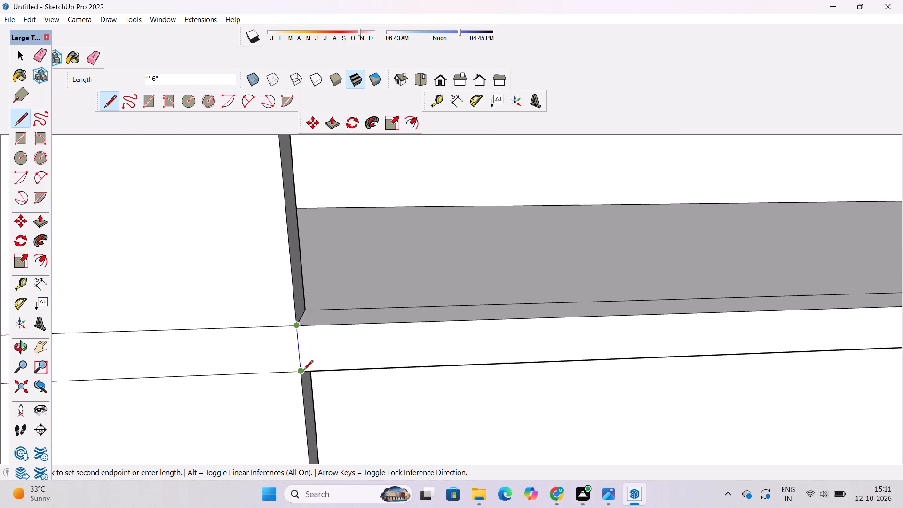
click(303, 372)
Draw a vertical line across the front edge of the slab above the ground floor, at the end of the corner wall.
scroll(286, 297, down, 20)
scroll(286, 297, down, 4)
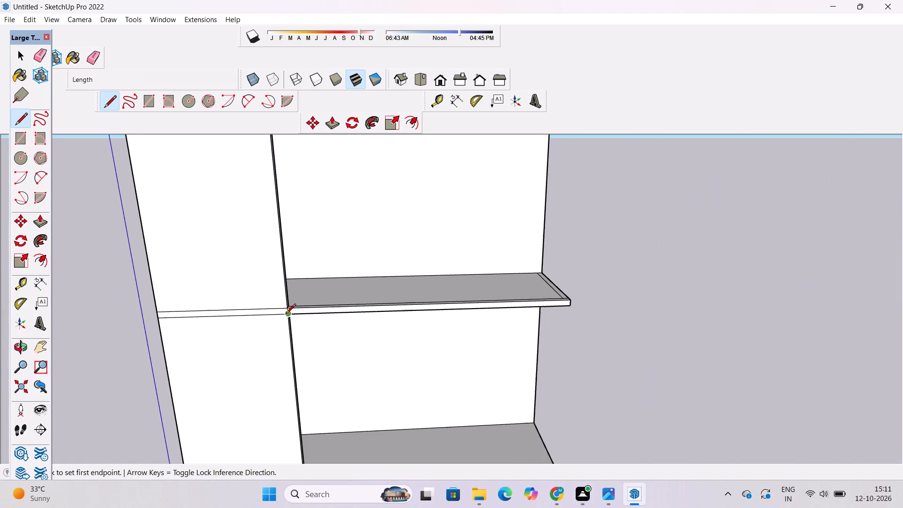
scroll(287, 316, down, 5)
scroll(303, 438, up, 8)
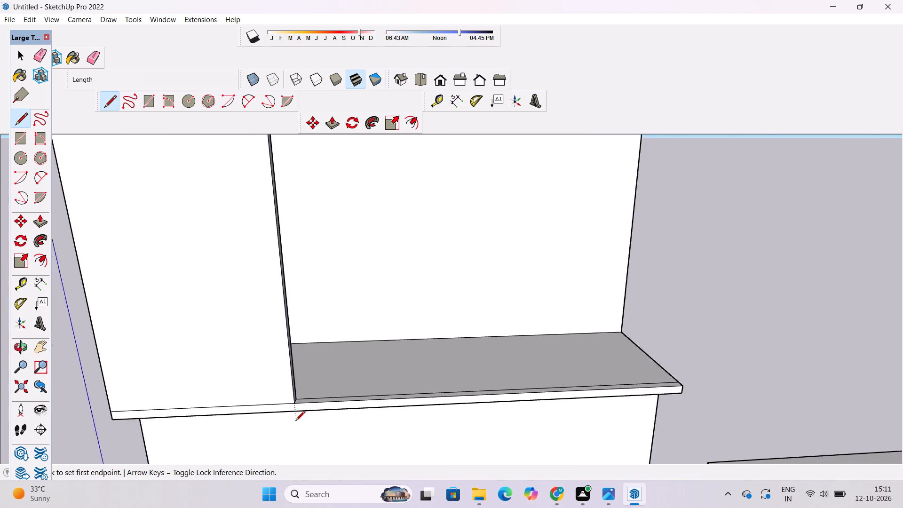
scroll(295, 421, up, 14)
scroll(290, 363, up, 10)
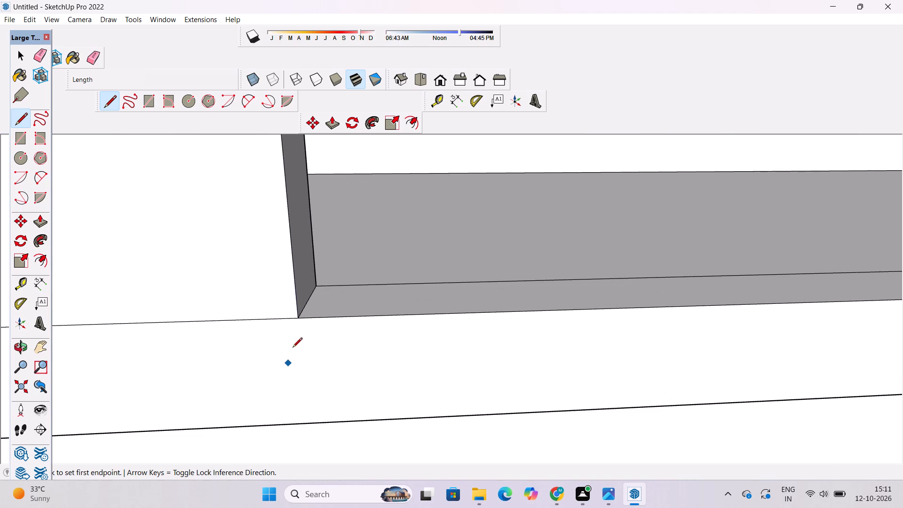
click(296, 320)
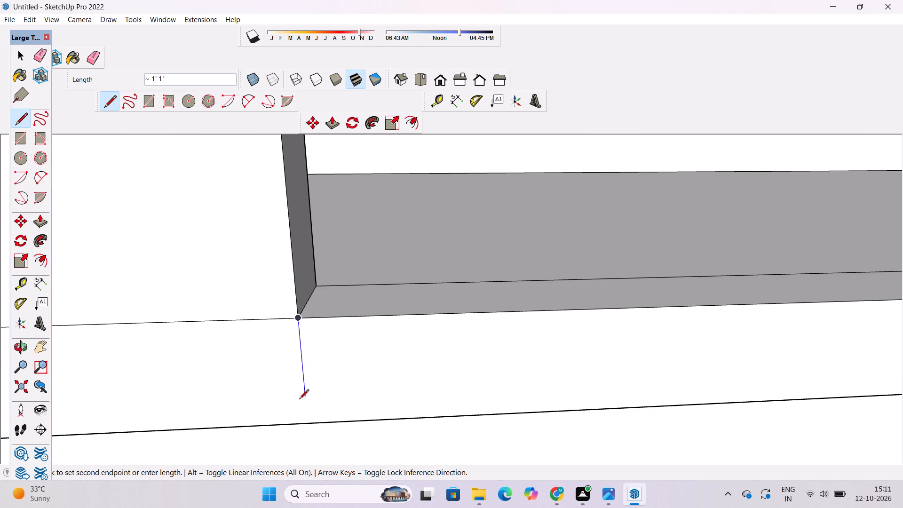
click(307, 424)
key(space)
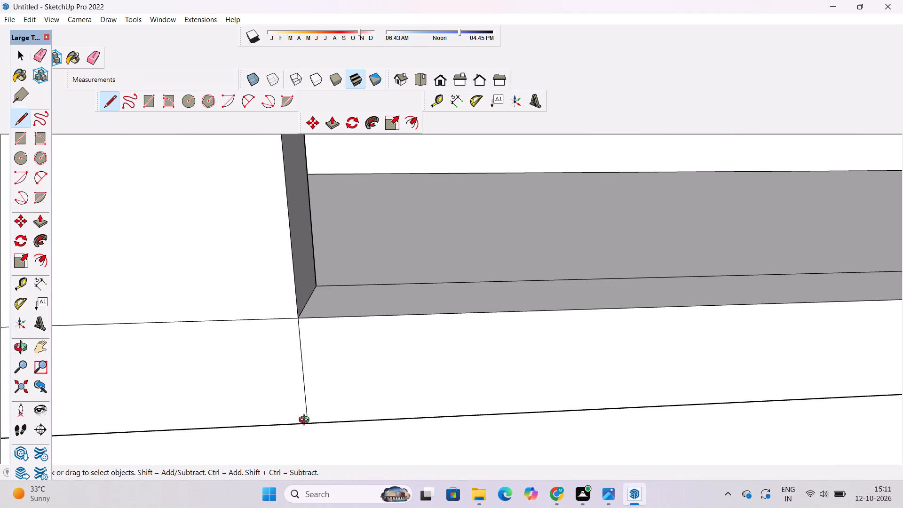
Erase the two horizontal slab lines crossing the front corner wall at the slab below the roof.
key(o)
scroll(309, 402, down, 6)
scroll(309, 396, down, 20)
scroll(309, 396, down, 2)
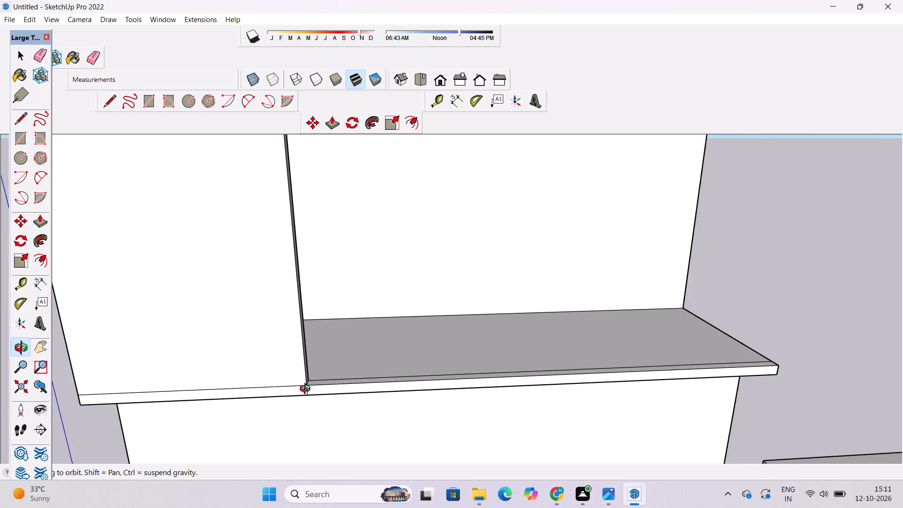
scroll(307, 390, down, 4)
shift+drag(349, 334, 349, 413)
drag(343, 440, 341, 348)
scroll(339, 329, down, 6)
drag(265, 412, 357, 326)
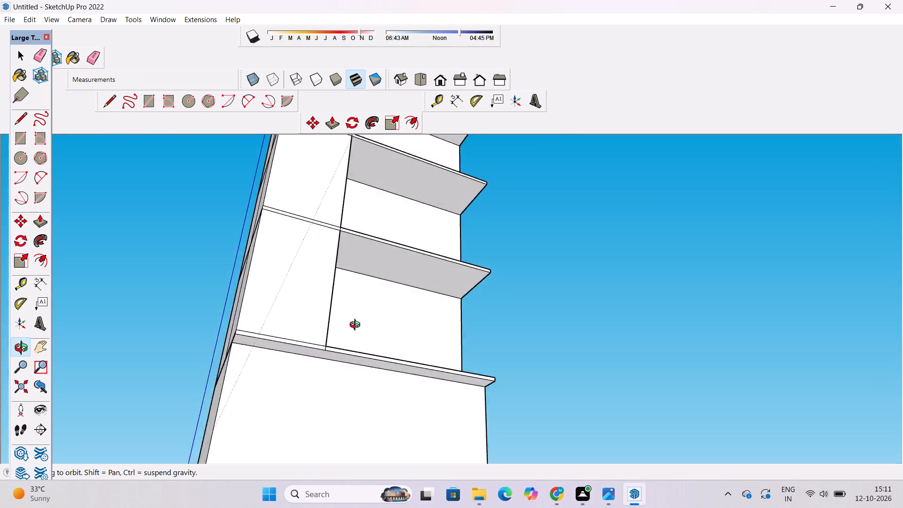
drag(357, 326, 425, 263)
drag(425, 262, 257, 448)
shift+drag(292, 332, 302, 429)
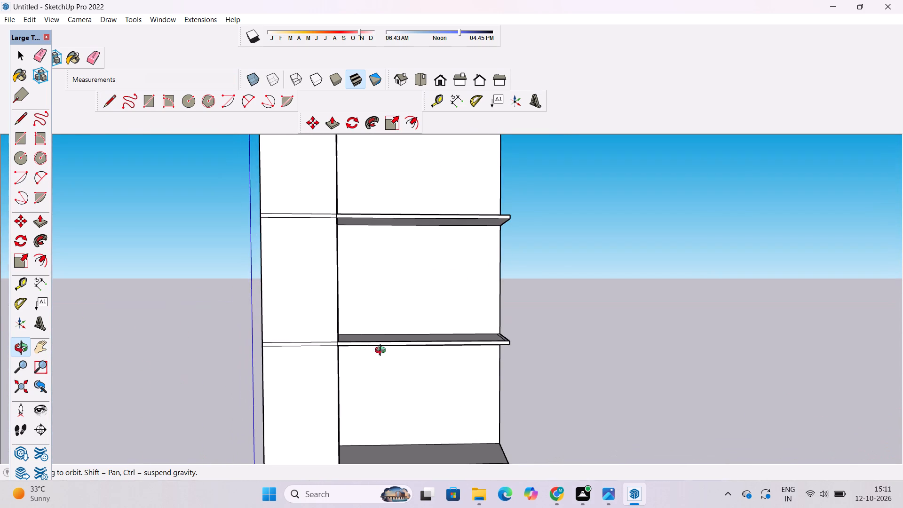
drag(382, 352, 349, 397)
scroll(357, 384, down, 1)
shift+drag(362, 383, 368, 409)
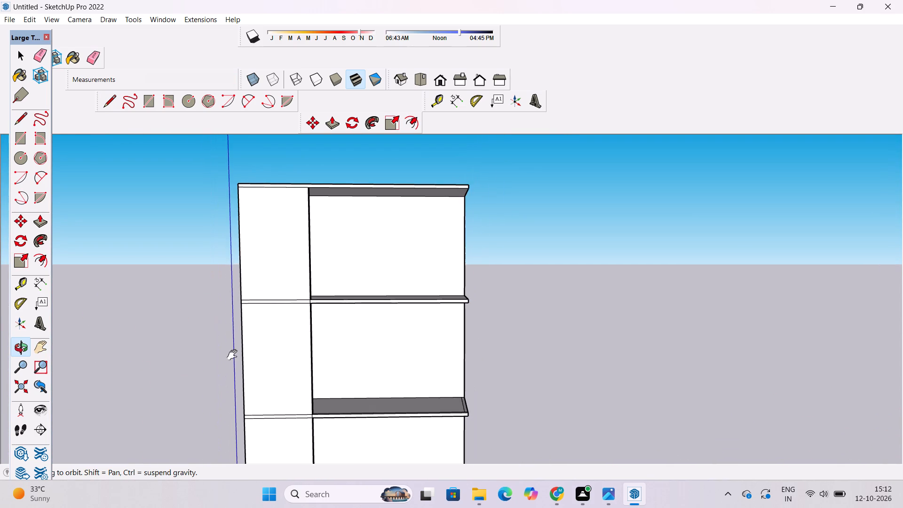
shift+scroll(234, 355, up, 2)
shift+drag(249, 354, 264, 374)
key(e)
drag(289, 279, 301, 313)
drag(307, 308, 310, 321)
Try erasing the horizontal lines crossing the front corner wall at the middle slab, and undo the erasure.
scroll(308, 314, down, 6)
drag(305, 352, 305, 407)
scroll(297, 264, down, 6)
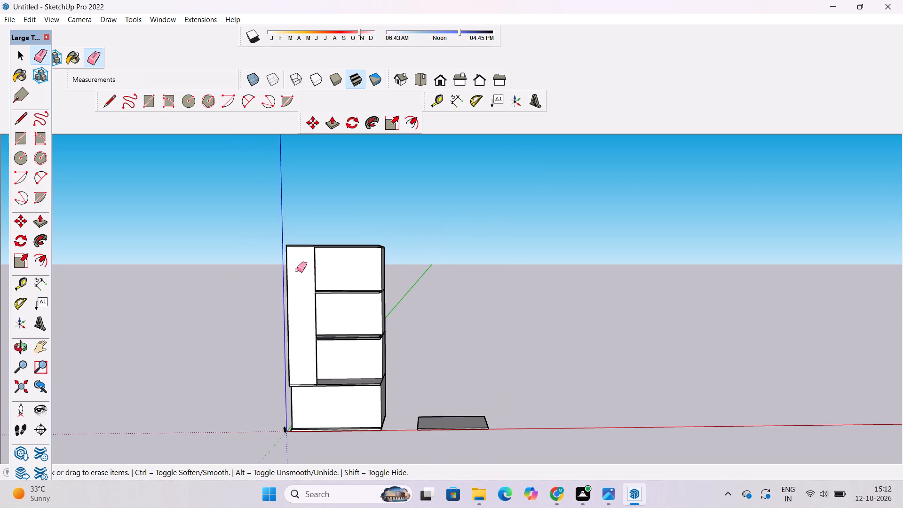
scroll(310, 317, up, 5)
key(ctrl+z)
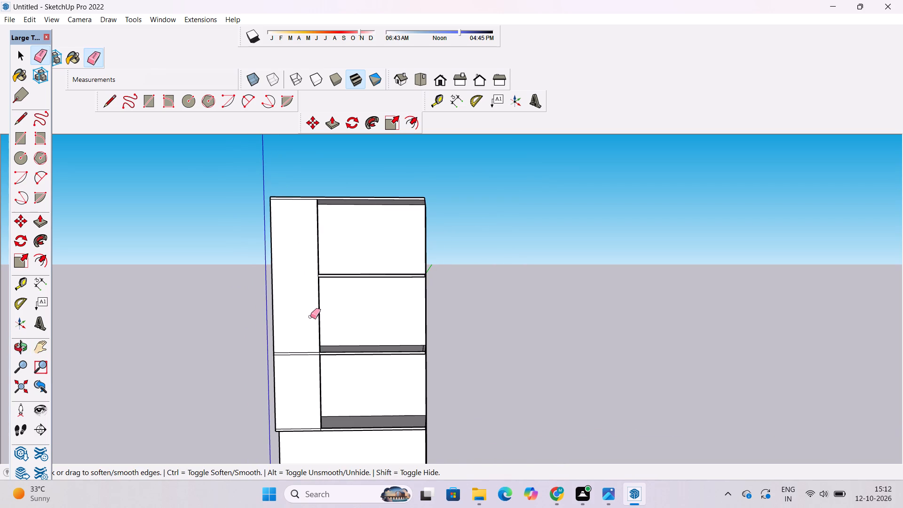
Erase the two horizontal slab lines crossing the front corner wall at the middle slab.
key(o)
scroll(337, 364, up, 12)
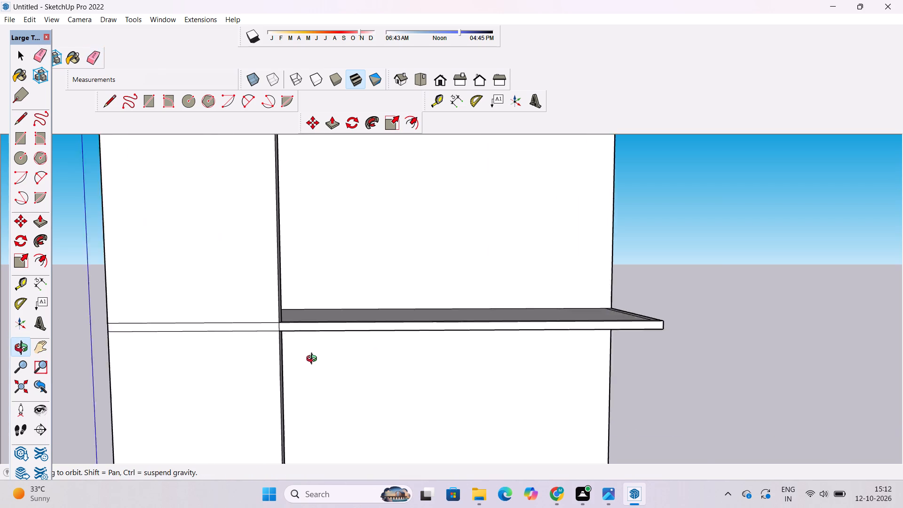
scroll(314, 360, up, 2)
drag(355, 322, 2, 456)
drag(57, 420, 325, 355)
scroll(350, 348, down, 6)
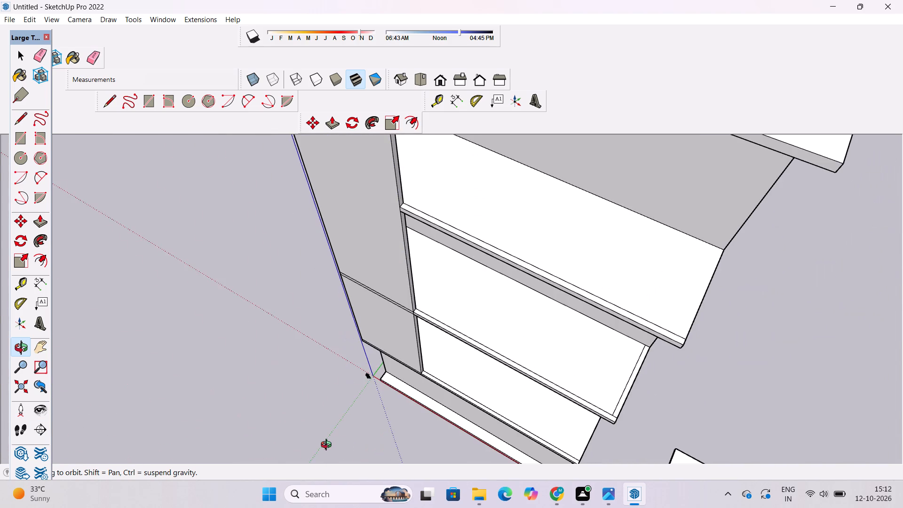
shift+drag(367, 418, 372, 485)
drag(368, 479, 445, 301)
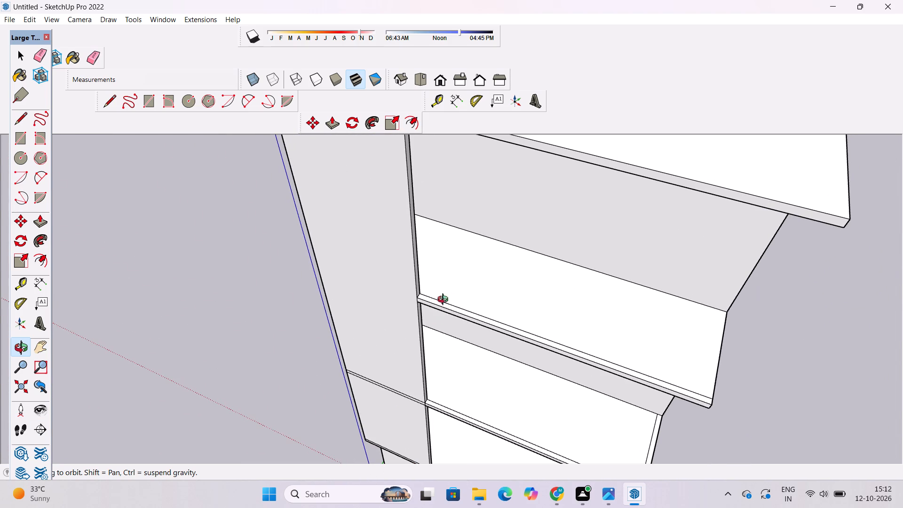
drag(445, 301, 447, 292)
drag(447, 424, 515, 311)
scroll(431, 358, up, 8)
shift+drag(431, 362, 368, 395)
drag(342, 406, 401, 393)
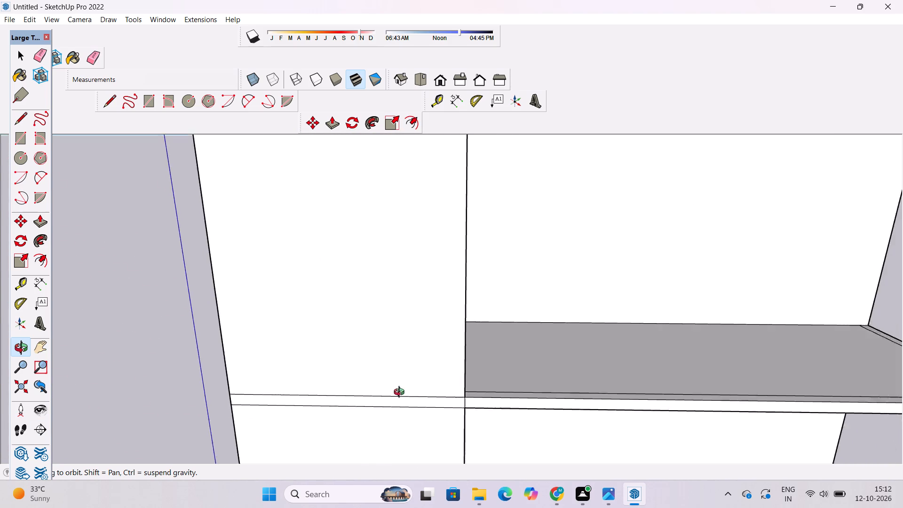
drag(401, 393, 538, 354)
drag(530, 368, 459, 392)
shift+drag(442, 392, 357, 403)
drag(345, 407, 289, 420)
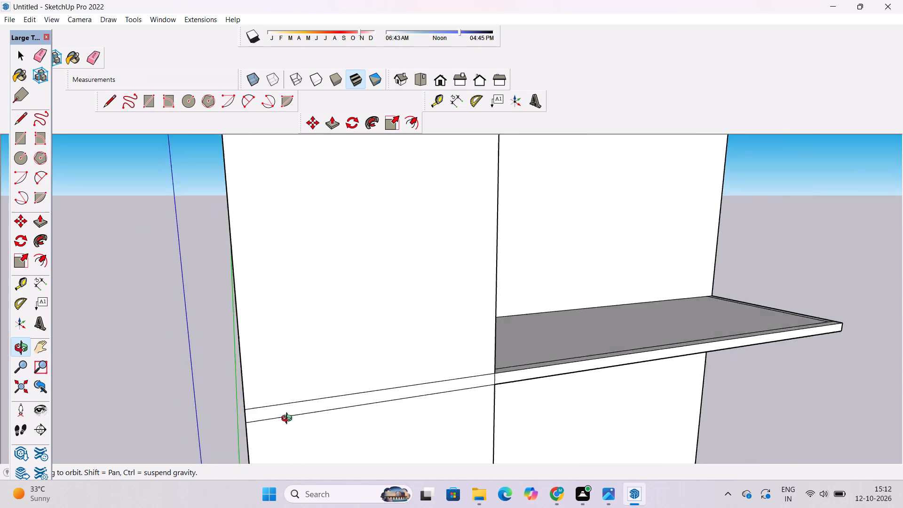
drag(289, 420, 263, 423)
shift+drag(315, 420, 291, 425)
key(e)
drag(318, 364, 324, 386)
drag(328, 393, 331, 398)
scroll(251, 415, down, 5)
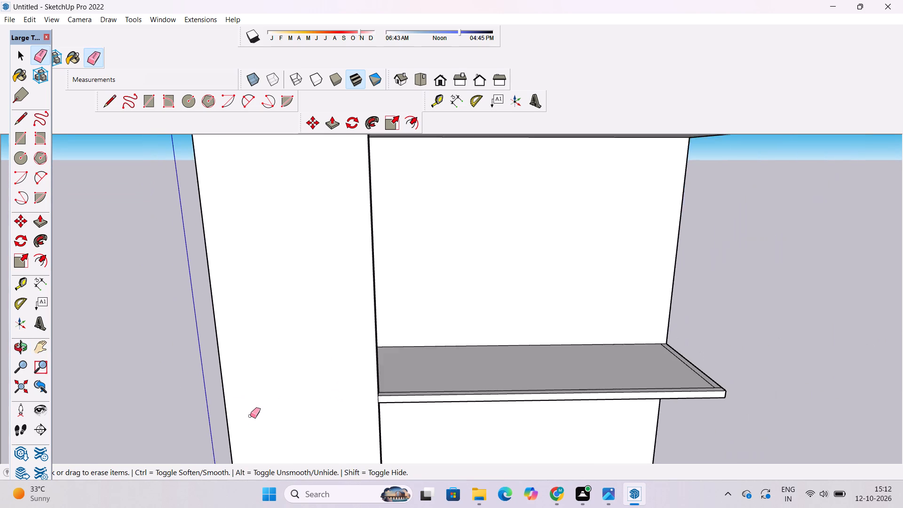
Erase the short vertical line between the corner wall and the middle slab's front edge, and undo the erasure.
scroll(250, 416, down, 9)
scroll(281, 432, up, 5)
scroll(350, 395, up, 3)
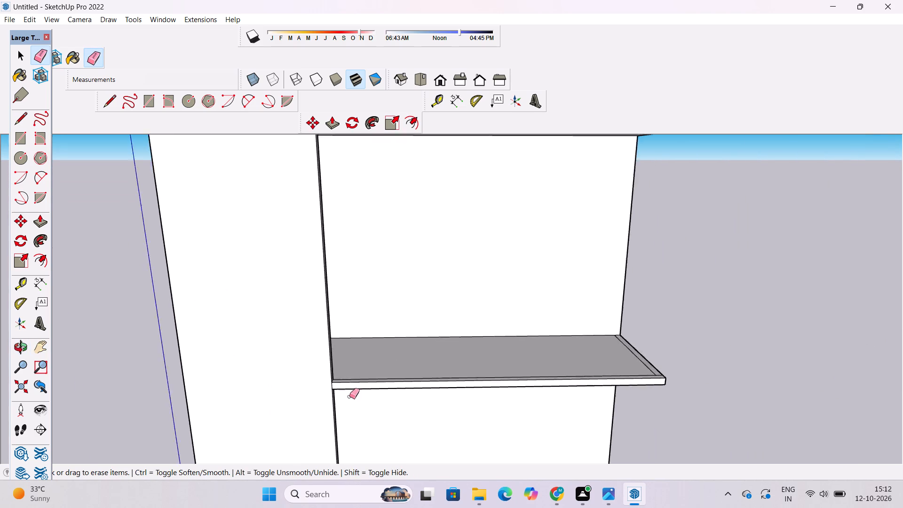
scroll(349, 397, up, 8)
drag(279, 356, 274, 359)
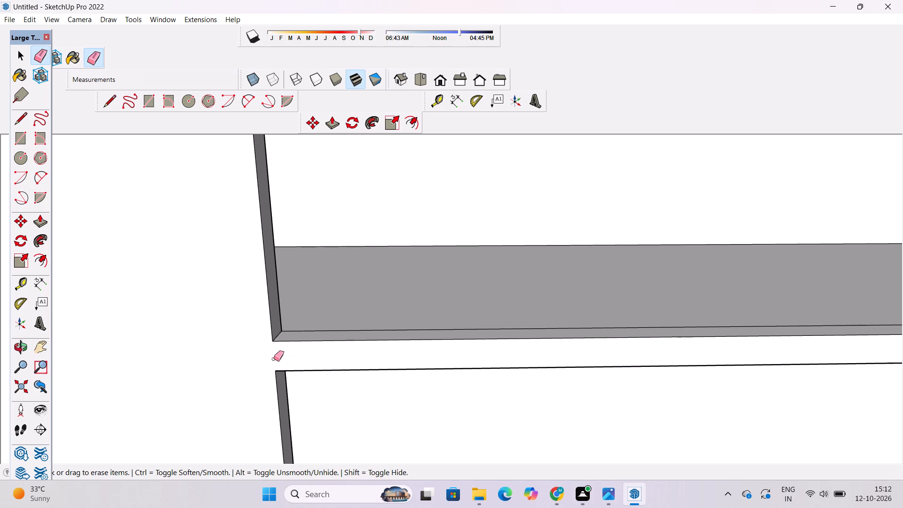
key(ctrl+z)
Examine the joined front corner wall and the open floors from the side, from below and from the front.
key(o)
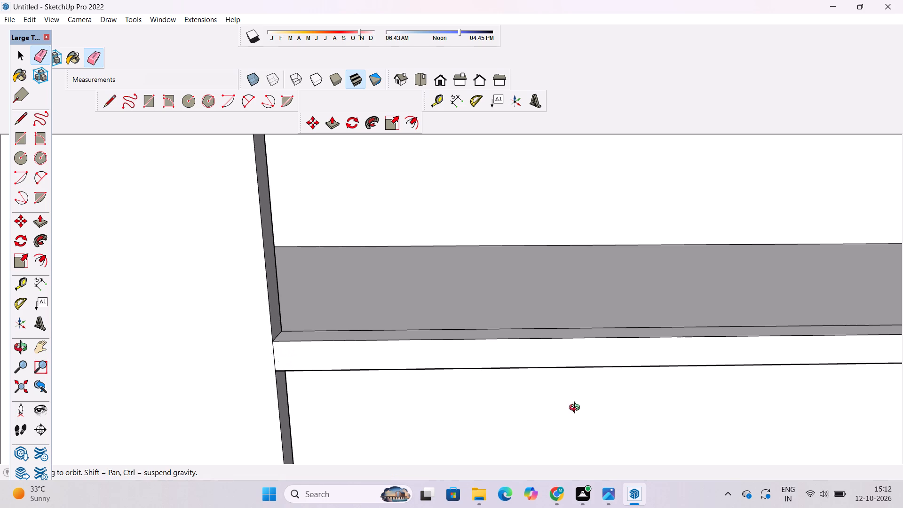
drag(577, 409, 288, 413)
scroll(365, 392, down, 7)
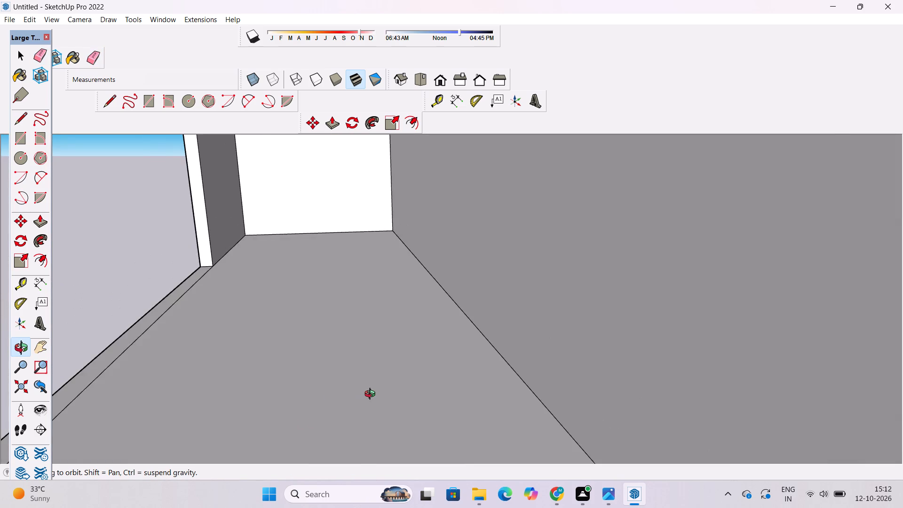
scroll(372, 395, down, 10)
drag(250, 449, 394, 375)
scroll(470, 342, down, 12)
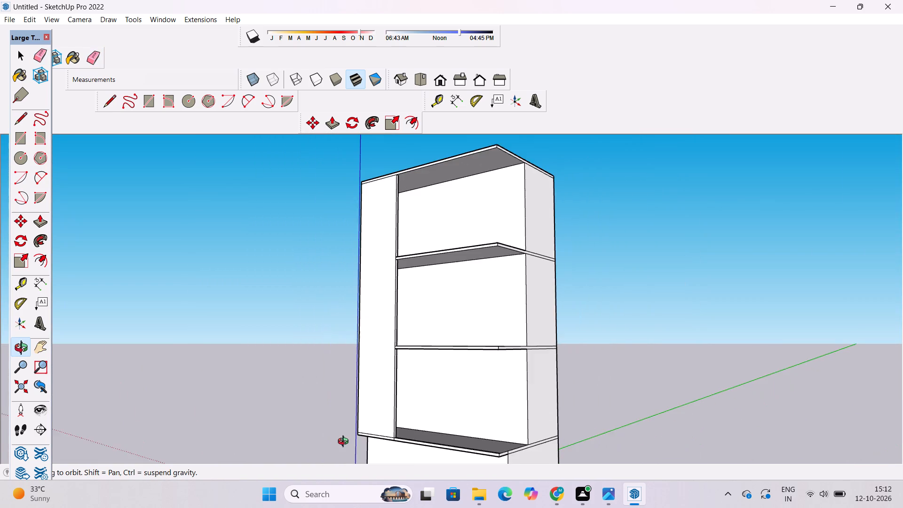
drag(352, 446, 435, 459)
shift+drag(419, 468, 412, 426)
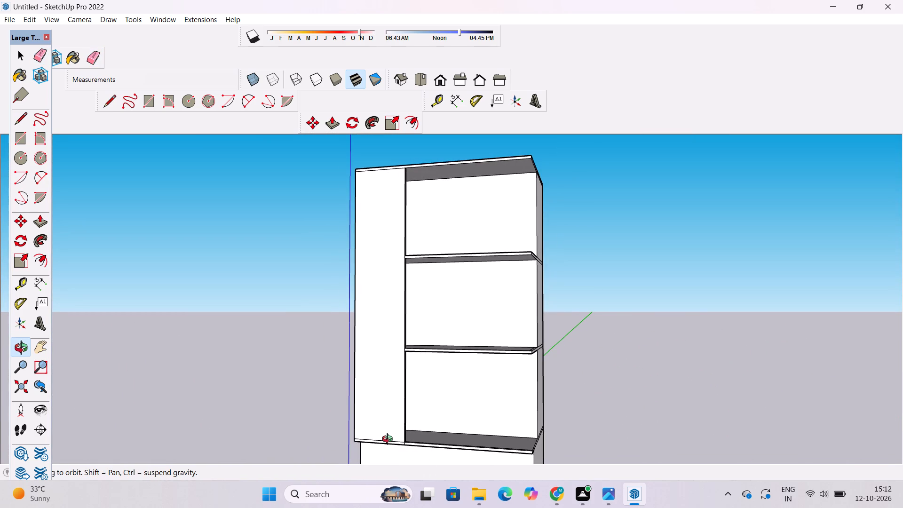
scroll(389, 440, up, 1)
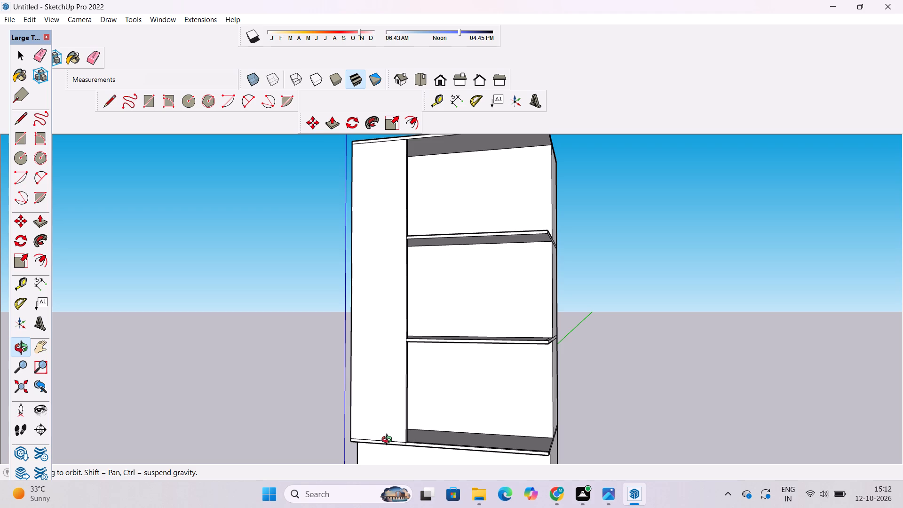
scroll(388, 441, down, 2)
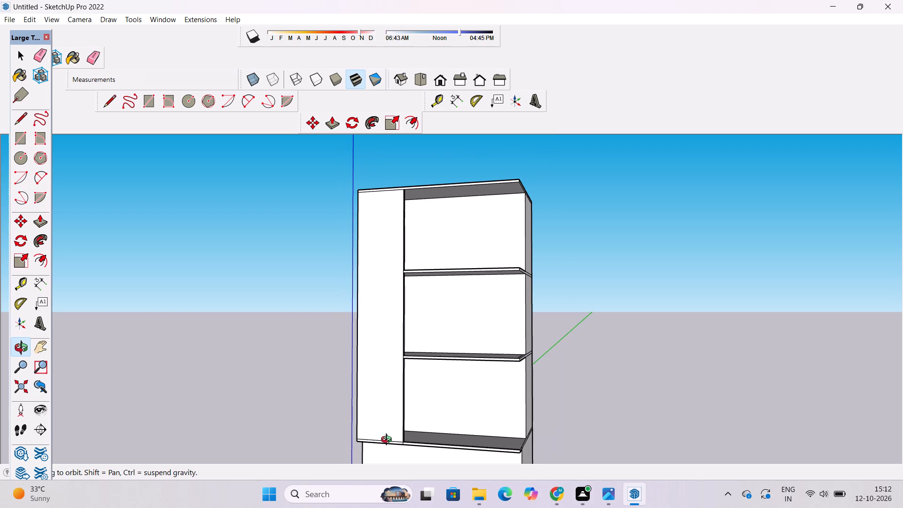
scroll(388, 441, down, 3)
scroll(393, 416, up, 1)
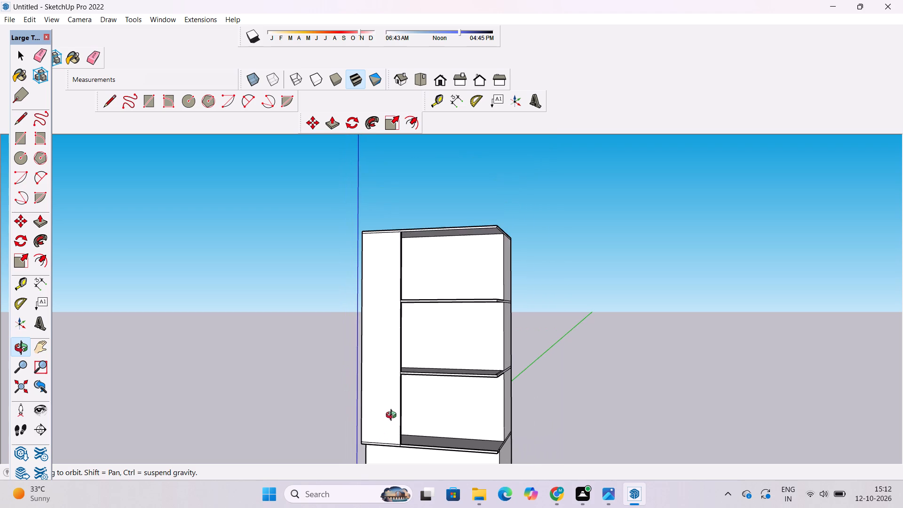
shift+drag(396, 436, 396, 388)
drag(396, 390, 442, 425)
shift+drag(446, 419, 433, 456)
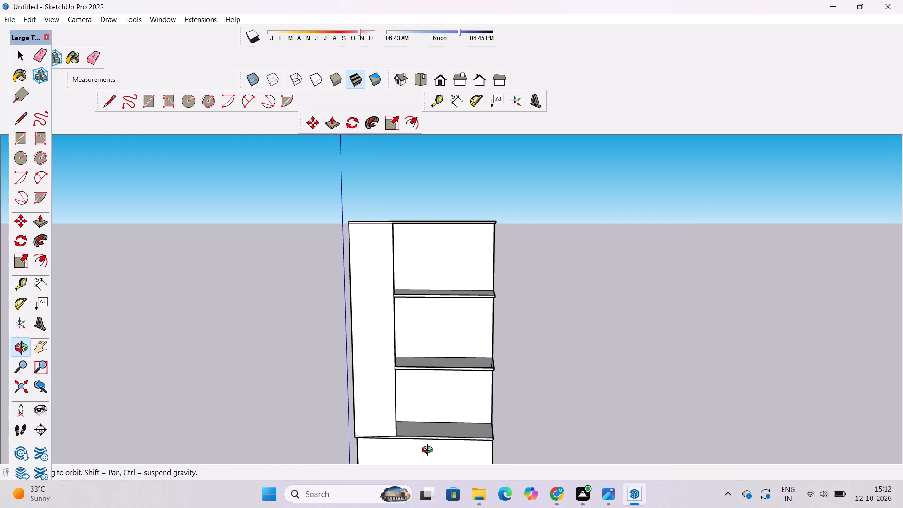
Examine the building from above, and the corner wall's base where it meets the slab above the ground floor.
scroll(429, 451, down, 2)
drag(429, 450, 440, 498)
scroll(445, 383, up, 3)
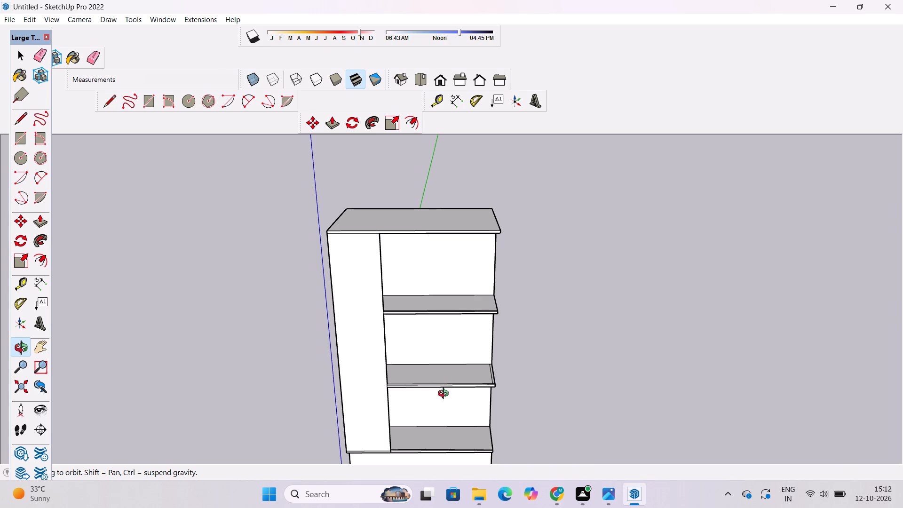
shift+drag(443, 430, 451, 402)
drag(451, 402, 453, 419)
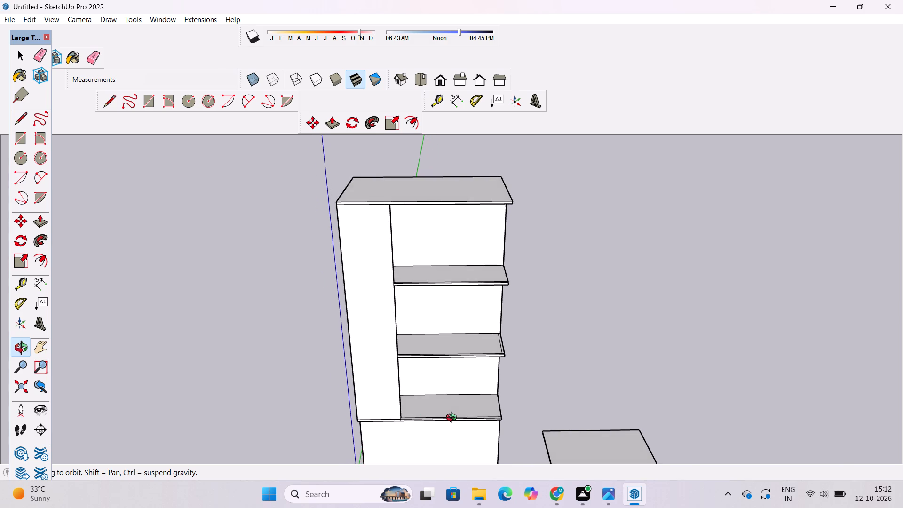
scroll(453, 419, up, 2)
shift+drag(453, 421, 467, 404)
scroll(467, 409, up, 3)
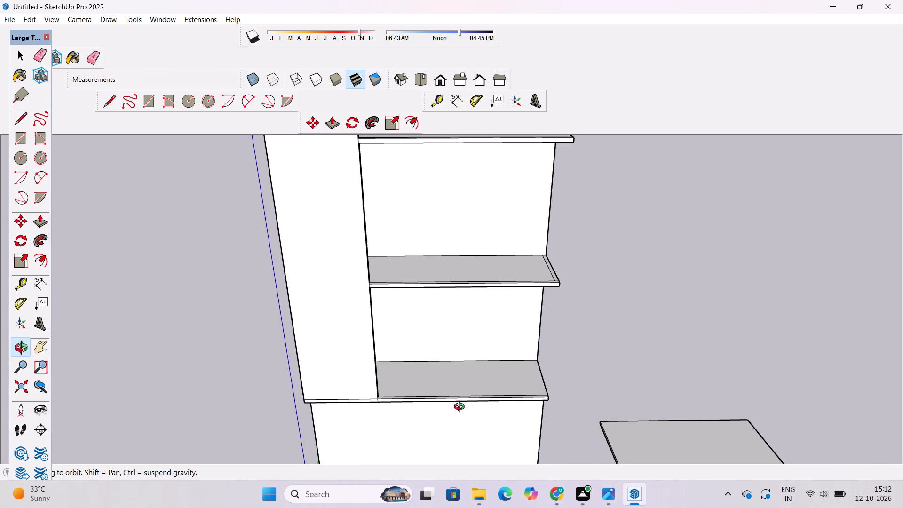
scroll(407, 445, up, 5)
scroll(406, 445, down, 4)
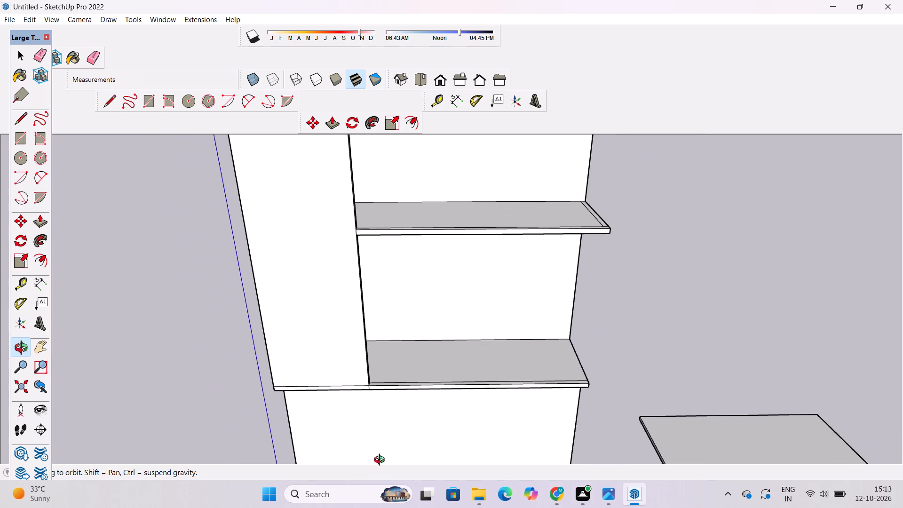
drag(361, 466, 371, 414)
scroll(372, 413, up, 3)
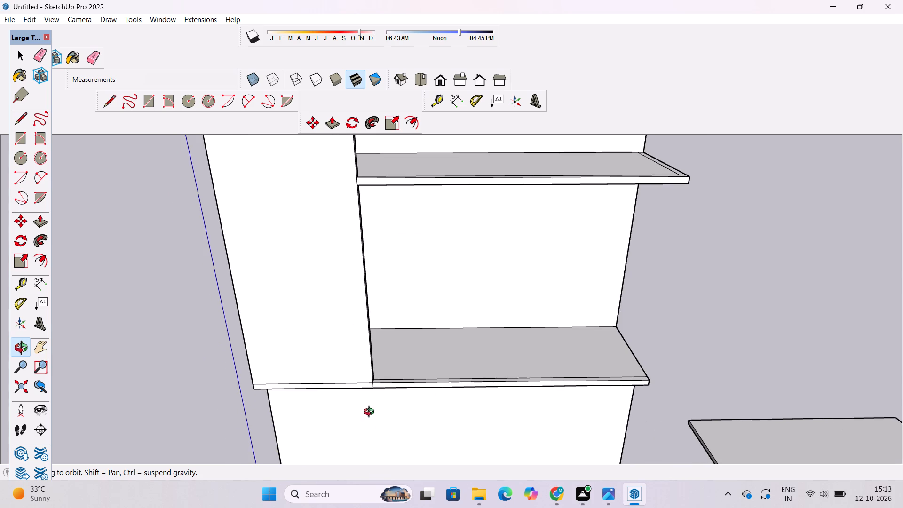
scroll(558, 458, down, 2)
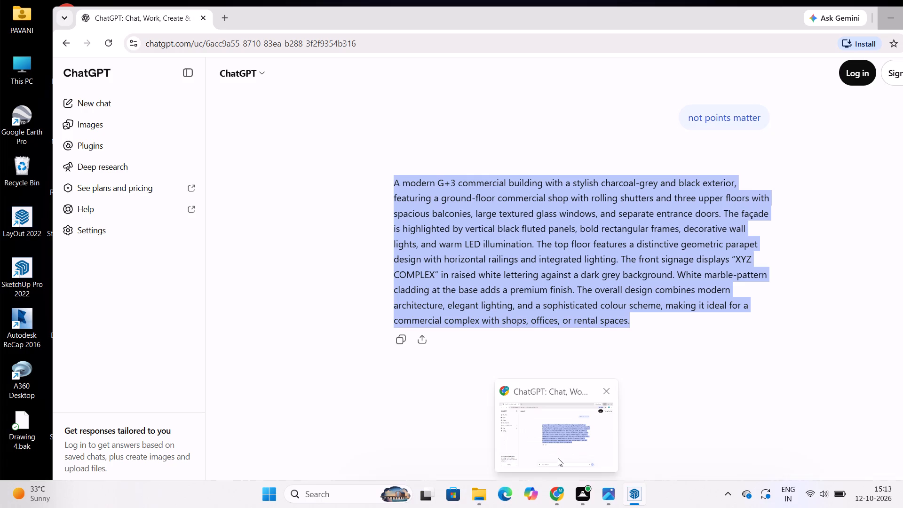
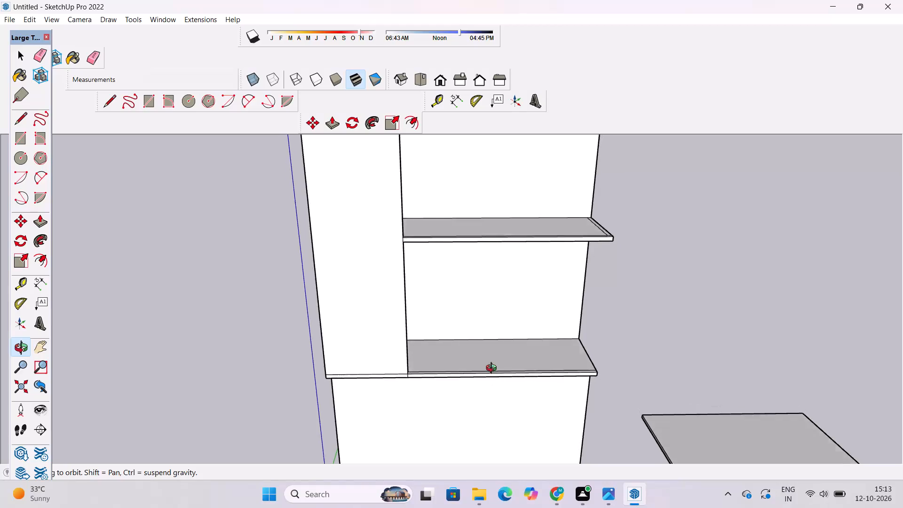
Examine the front corner wall's base and the slab above the ground floor from the front and from below.
scroll(499, 342, up, 3)
shift+drag(485, 400, 469, 332)
drag(469, 337, 453, 365)
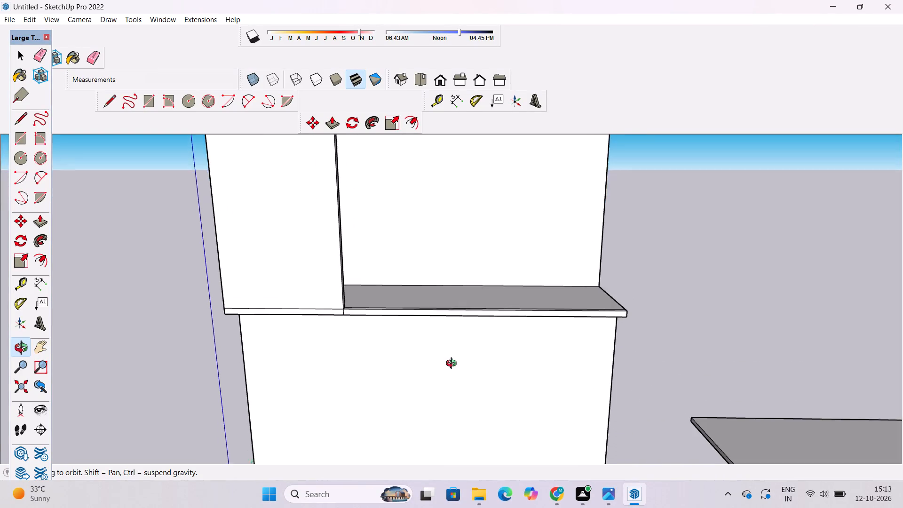
drag(453, 365, 448, 361)
scroll(445, 360, down, 5)
shift+drag(445, 360, 446, 384)
scroll(344, 383, up, 4)
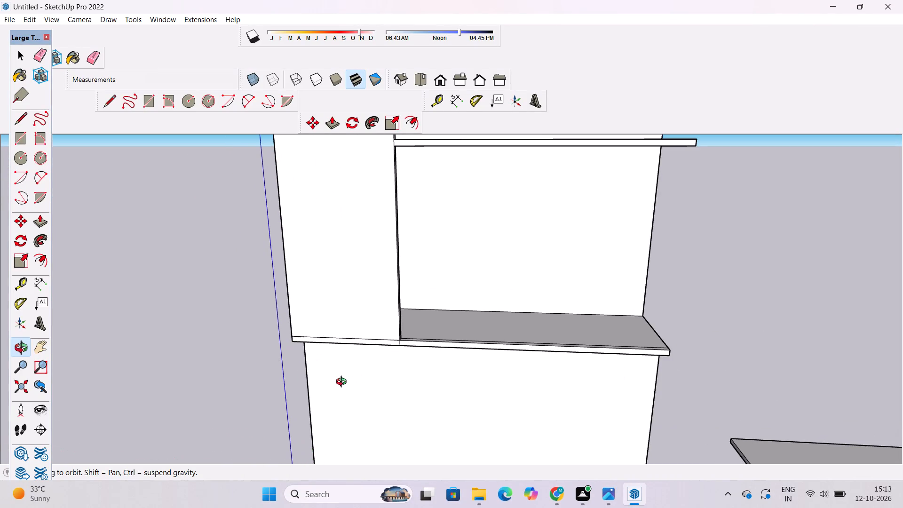
drag(343, 383, 348, 221)
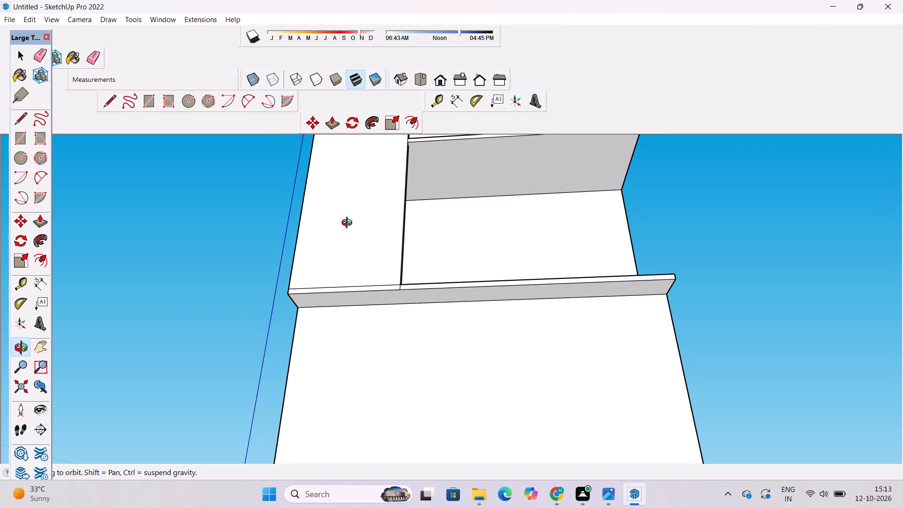
scroll(349, 225, down, 4)
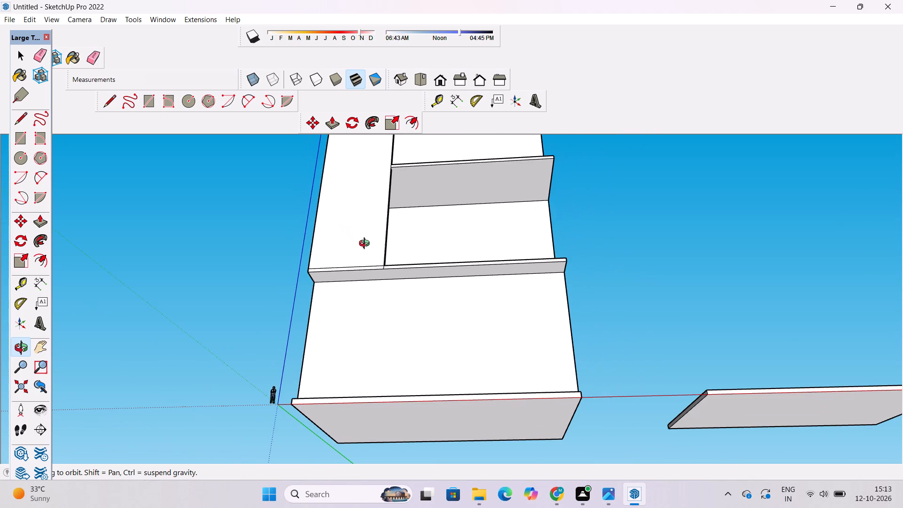
scroll(372, 246, up, 1)
scroll(372, 246, down, 4)
drag(432, 231, 421, 350)
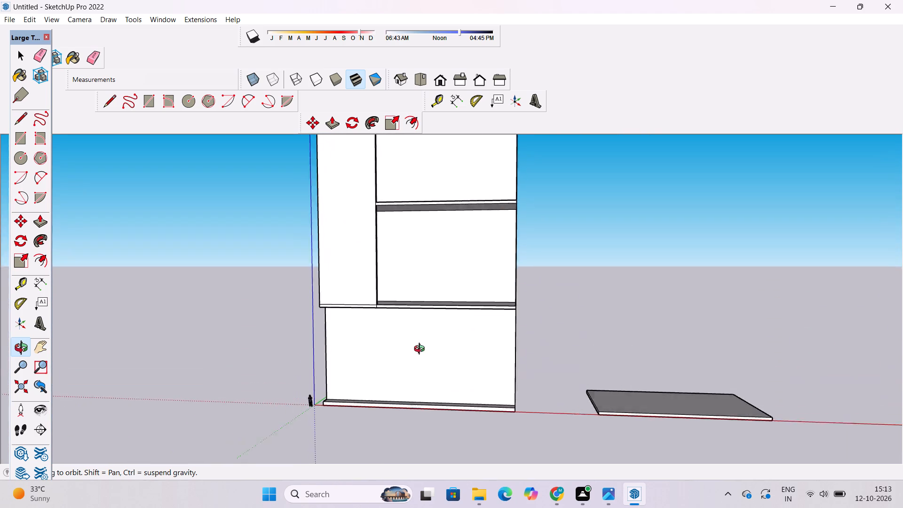
drag(421, 350, 391, 365)
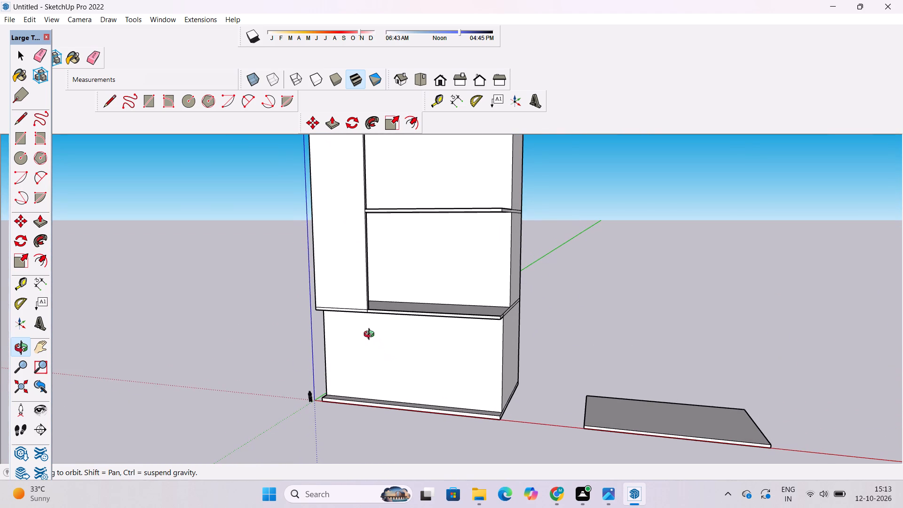
Examine the open upper floors, their recessed back wall and slab edges from several front and side angles.
scroll(371, 335, up, 3)
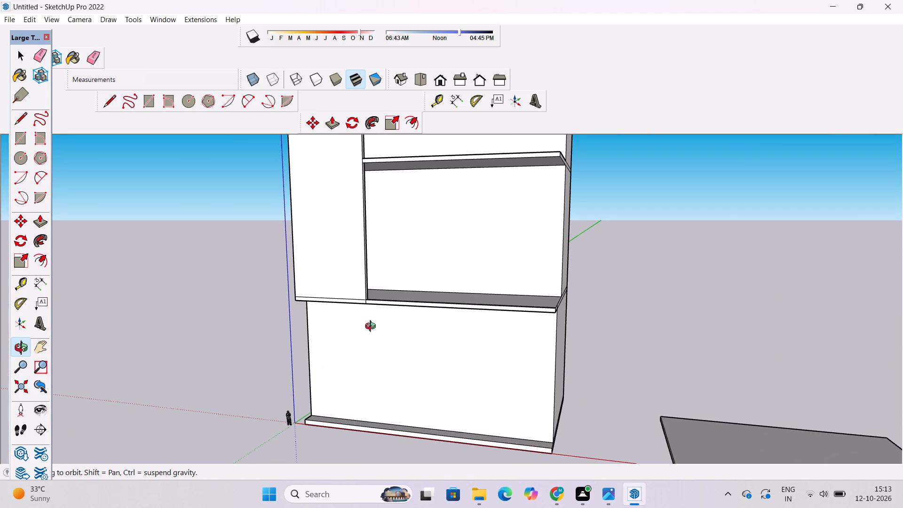
scroll(373, 324, down, 2)
drag(375, 329, 322, 320)
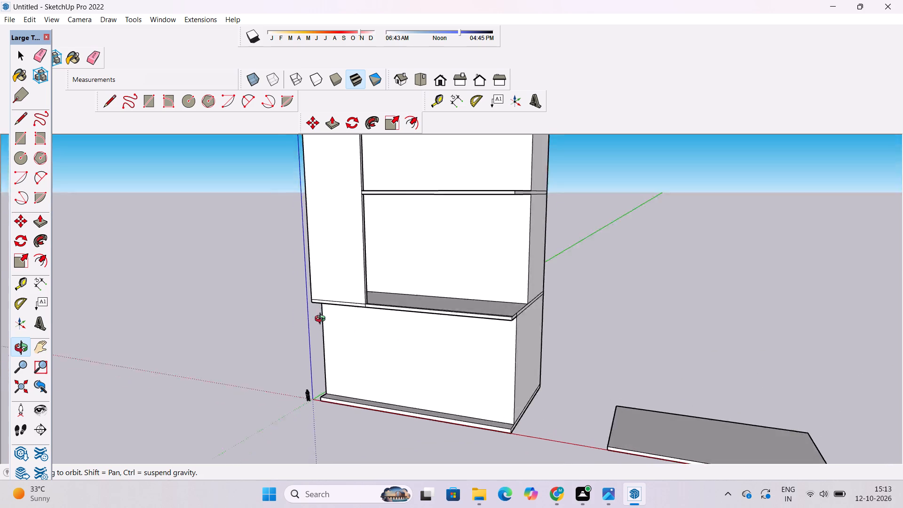
drag(322, 320, 309, 309)
scroll(330, 300, up, 3)
scroll(330, 300, down, 3)
drag(390, 299, 329, 304)
shift+drag(328, 304, 371, 309)
shift+drag(356, 311, 385, 278)
drag(379, 294, 417, 339)
shift+drag(418, 339, 409, 320)
drag(409, 320, 422, 344)
scroll(418, 335, down, 4)
drag(416, 337, 472, 370)
scroll(405, 320, up, 4)
shift+drag(430, 324, 439, 373)
drag(434, 385, 436, 310)
shift+drag(436, 320, 439, 344)
scroll(424, 343, down, 3)
shift+drag(421, 343, 396, 356)
scroll(395, 356, up, 2)
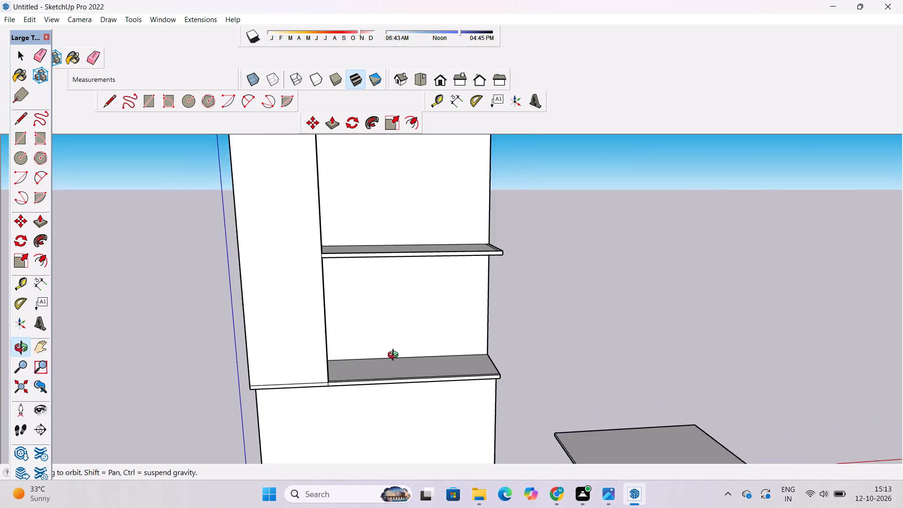
Draw a door rectangle about 23' 9" wide and 37' 3" high on the first upper floor's recessed wall, starting at the slab.
scroll(395, 356, up, 2)
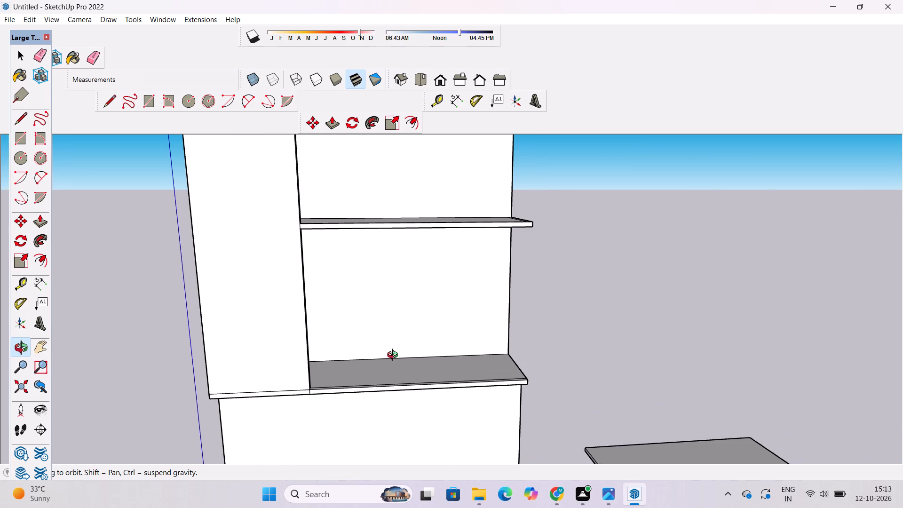
shift+drag(414, 325, 414, 341)
drag(414, 350, 398, 308)
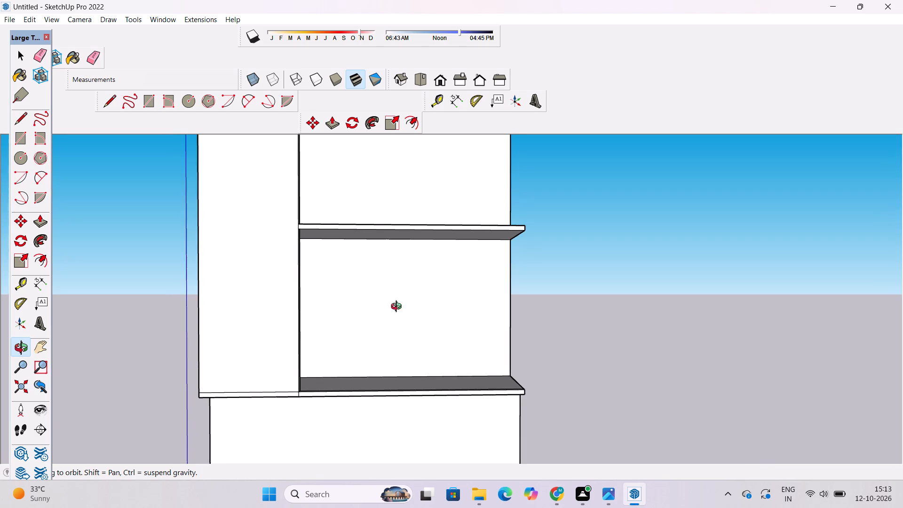
shift+drag(403, 322, 394, 323)
shift+drag(394, 323, 378, 341)
drag(377, 342, 374, 351)
scroll(374, 356, up, 3)
shift+drag(374, 356, 374, 349)
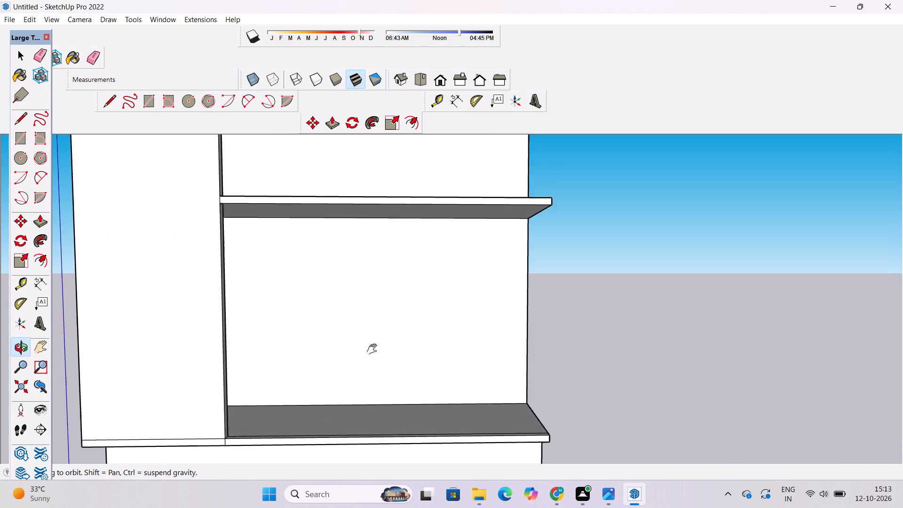
shift+drag(374, 349, 371, 326)
click(370, 336)
key(r)
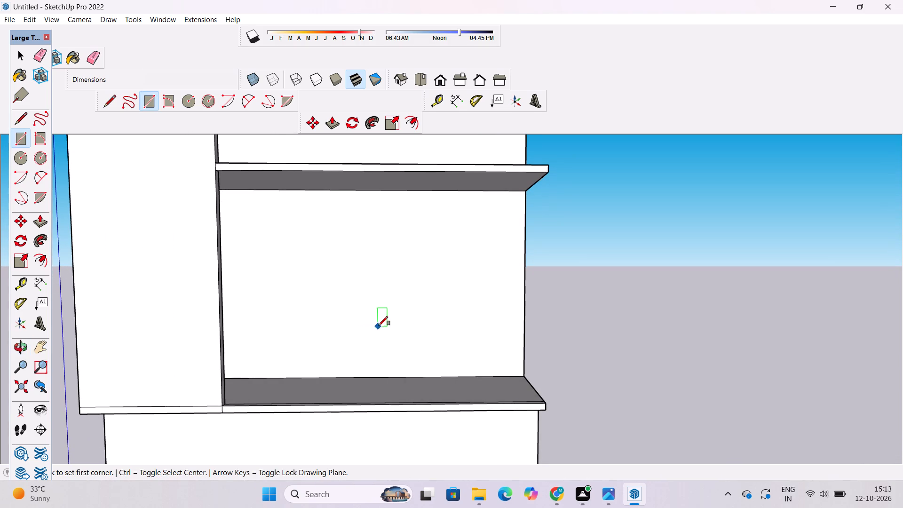
click(393, 376)
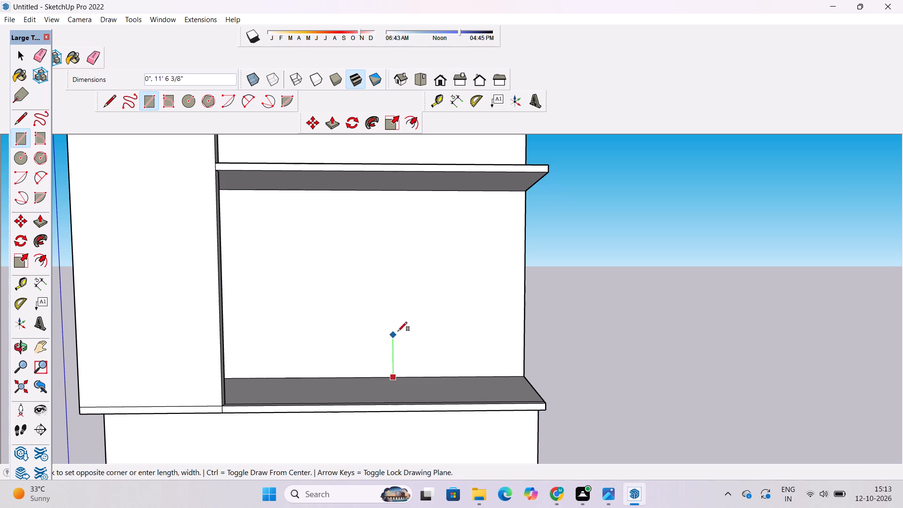
click(481, 239)
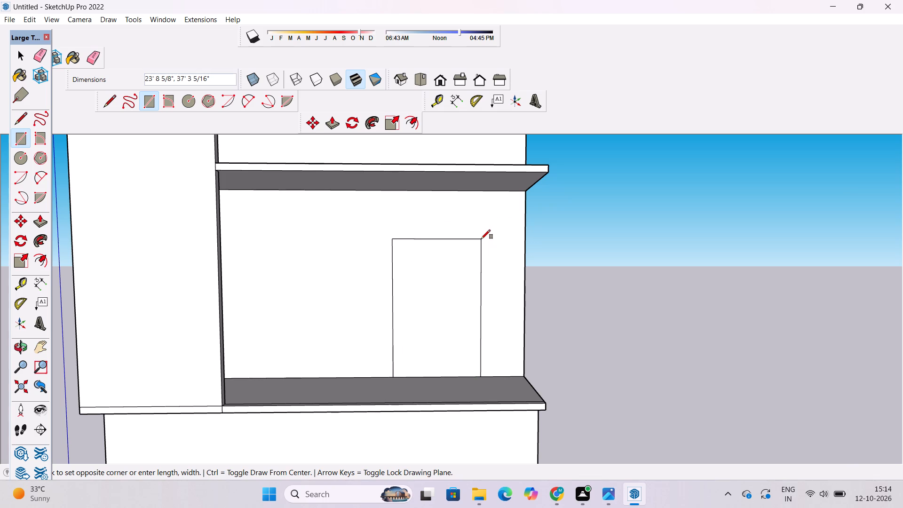
Copy the door rectangle up about 51' 6" so it stands on the second upper floor's slab.
key(space)
scroll(451, 311, down, 4)
double_click(451, 312)
key(m)
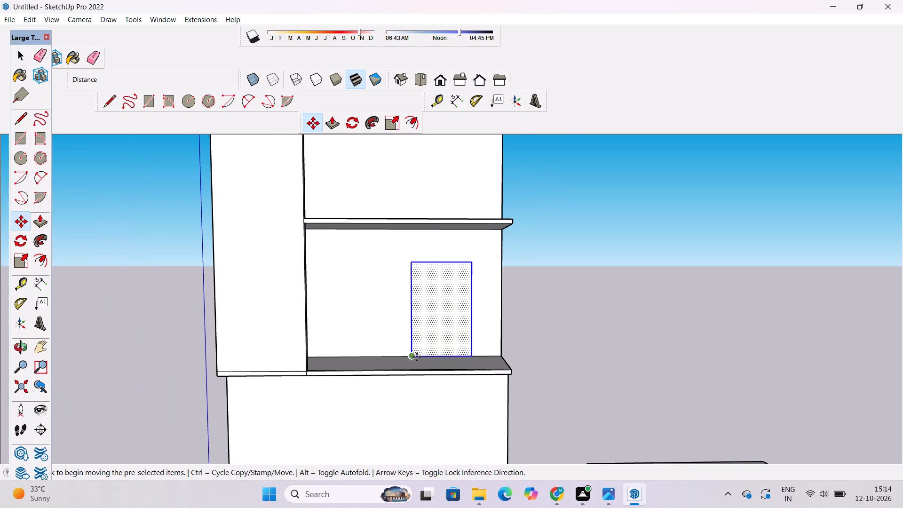
scroll(412, 362, up, 4)
click(412, 351)
scroll(412, 350, down, 6)
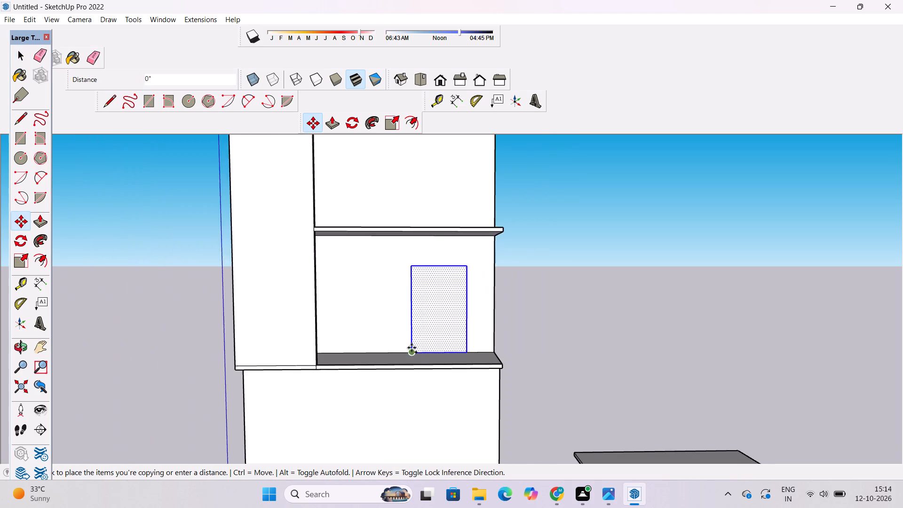
scroll(412, 348, down, 3)
scroll(401, 255, up, 11)
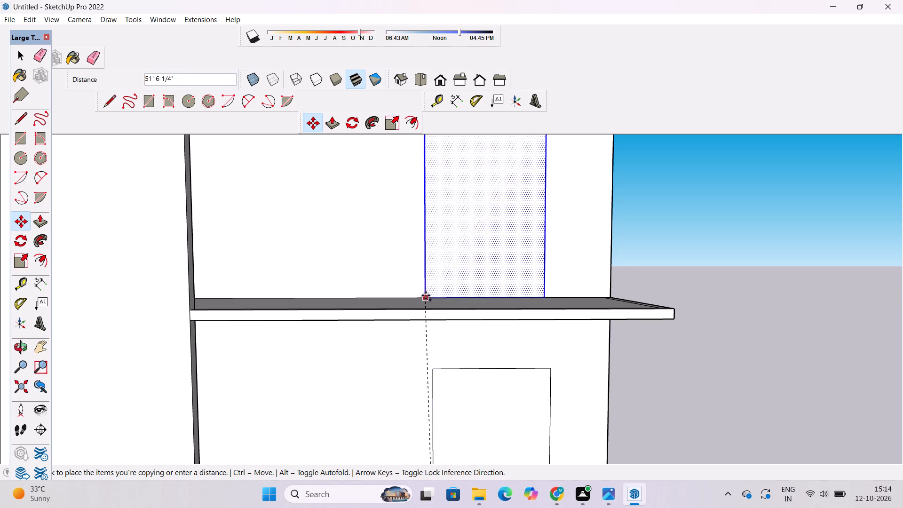
scroll(427, 293, up, 16)
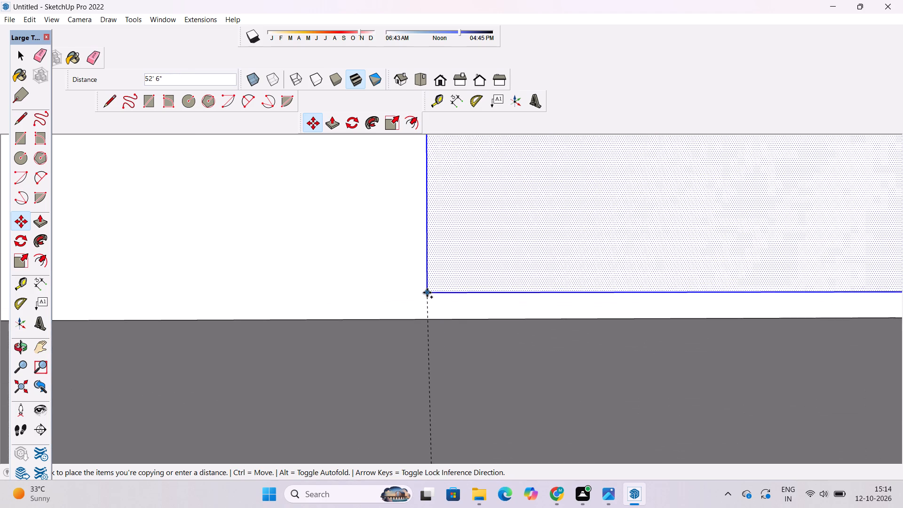
click(440, 317)
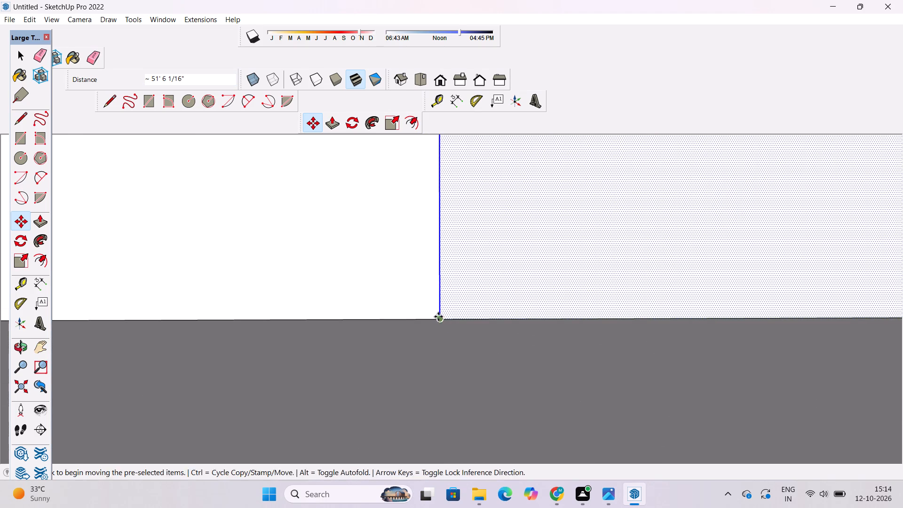
key(space)
scroll(398, 314, down, 17)
click(621, 207)
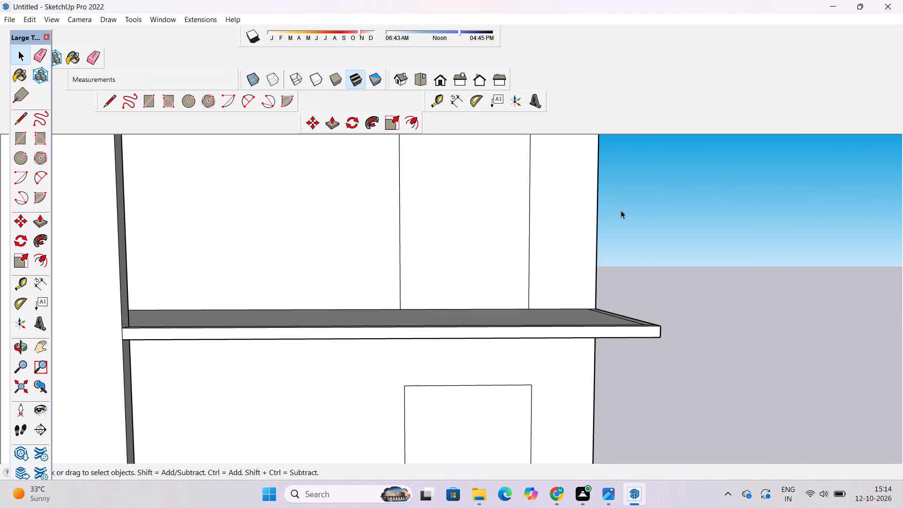
Examine the two door outlines and their slabs from the side and from the front.
key(o)
drag(604, 294, 470, 304)
drag(495, 307, 471, 315)
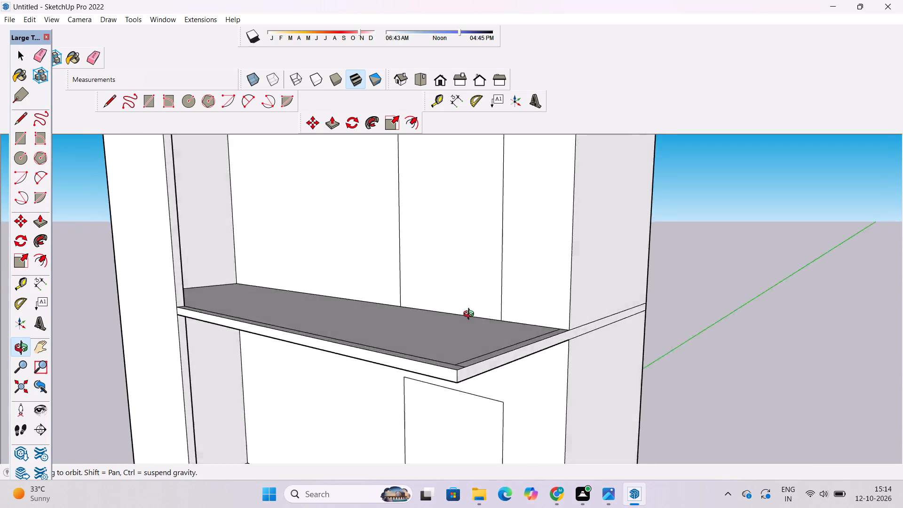
drag(471, 315, 448, 317)
scroll(446, 312, down, 7)
drag(357, 340, 490, 288)
scroll(495, 285, down, 5)
drag(473, 305, 521, 359)
scroll(471, 325, down, 1)
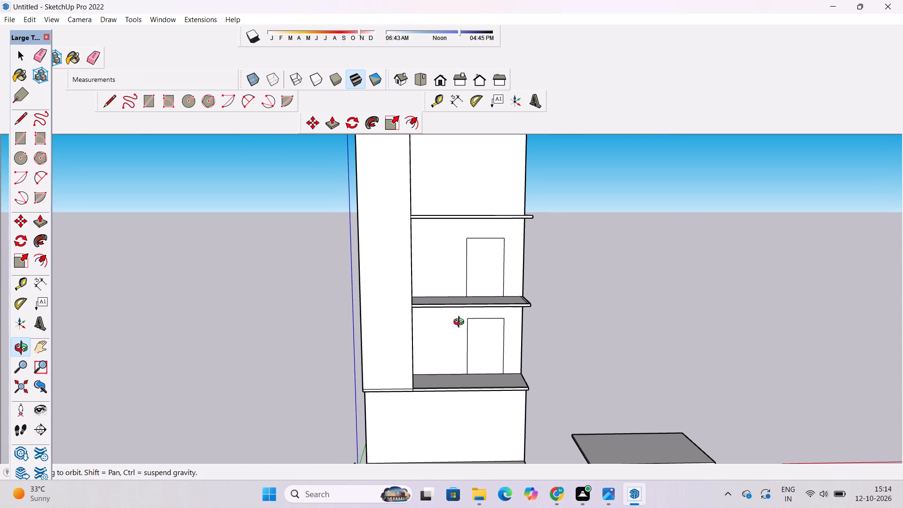
scroll(460, 319, up, 2)
shift+drag(470, 310, 466, 336)
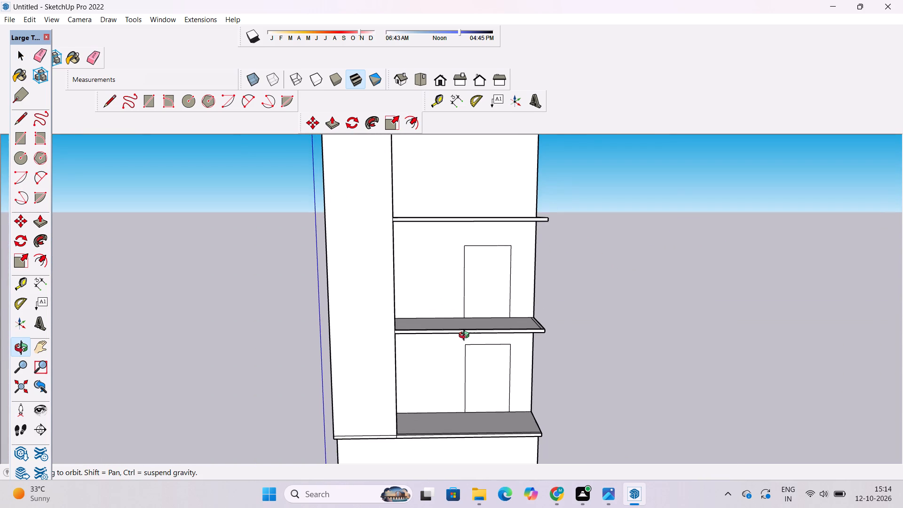
scroll(466, 336, down, 3)
shift+drag(469, 327, 453, 385)
Copy the second upper floor's door rectangle up 51' 6" onto the top floor's slab.
scroll(472, 299, up, 4)
shift+drag(472, 311, 472, 331)
drag(472, 331, 454, 301)
shift+drag(451, 308, 444, 288)
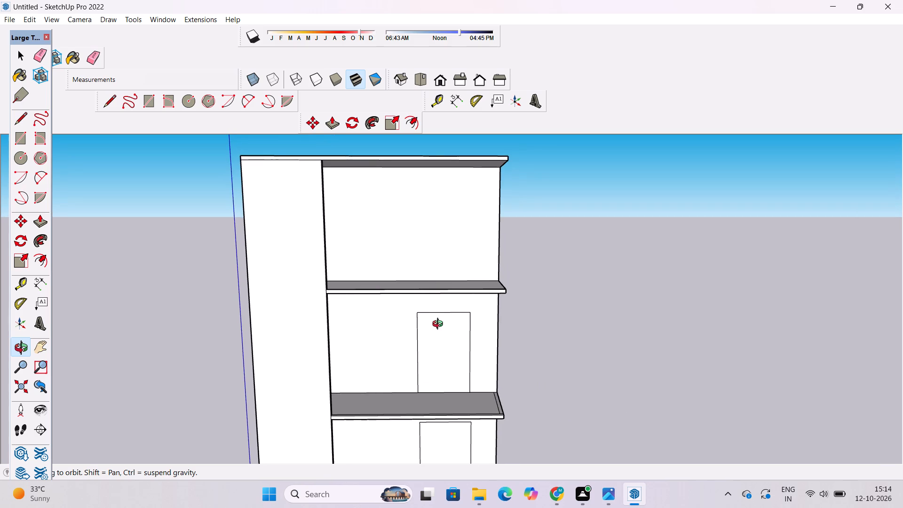
key(space)
double_click(439, 347)
key(m)
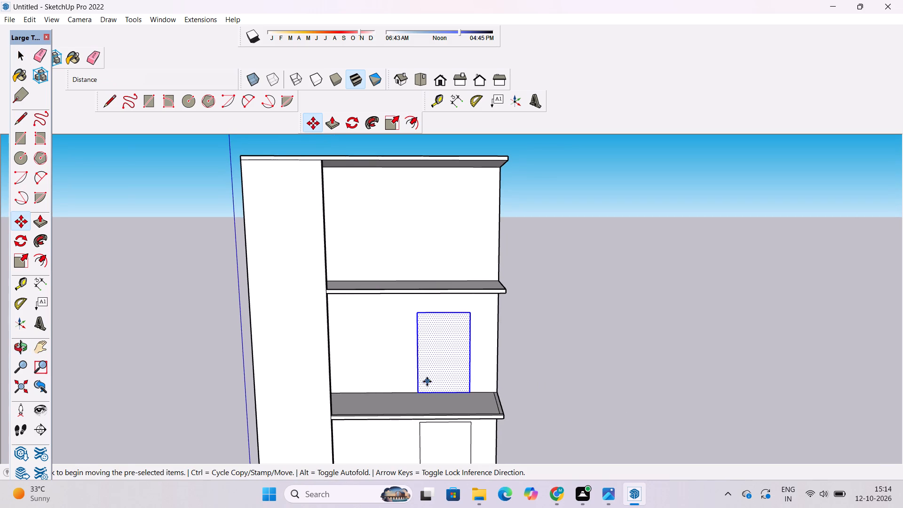
click(420, 393)
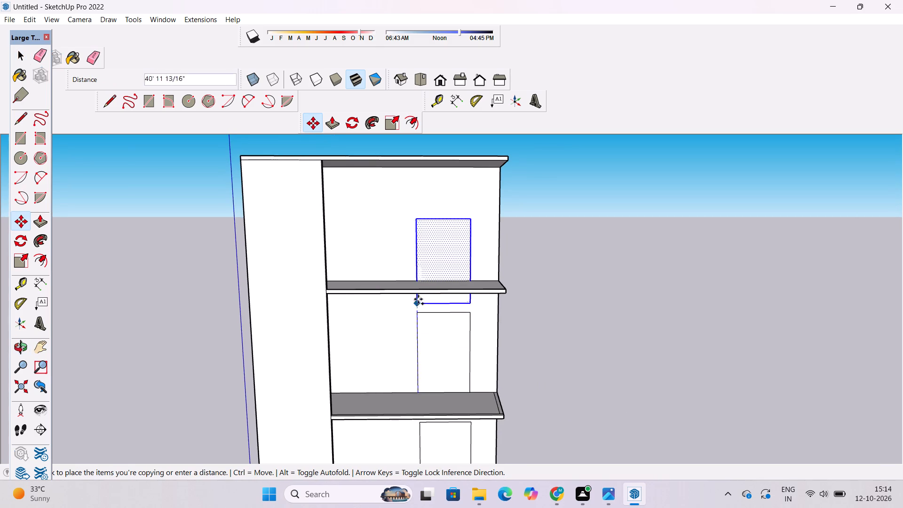
scroll(417, 284, up, 7)
click(417, 279)
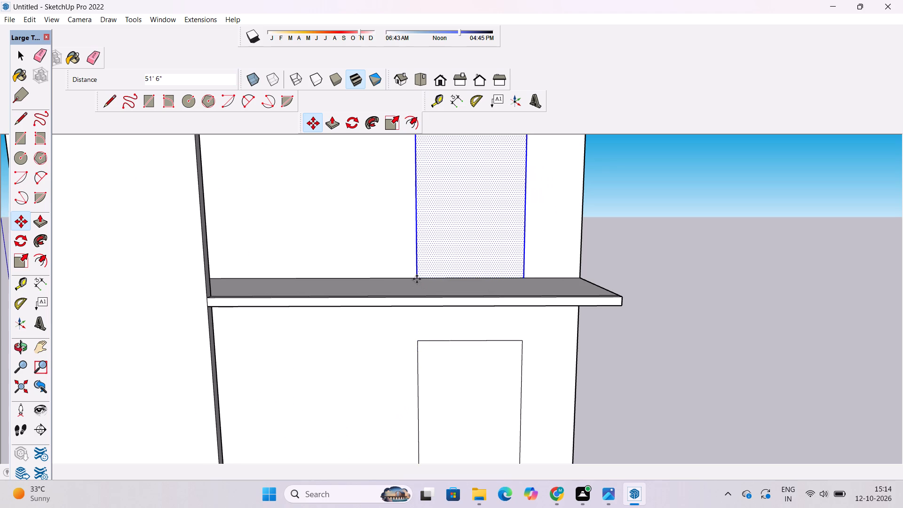
key(space)
click(638, 238)
Examine the door outlines on the upper floors and the building's side wall beside the corner wall.
key(o)
scroll(422, 301, down, 4)
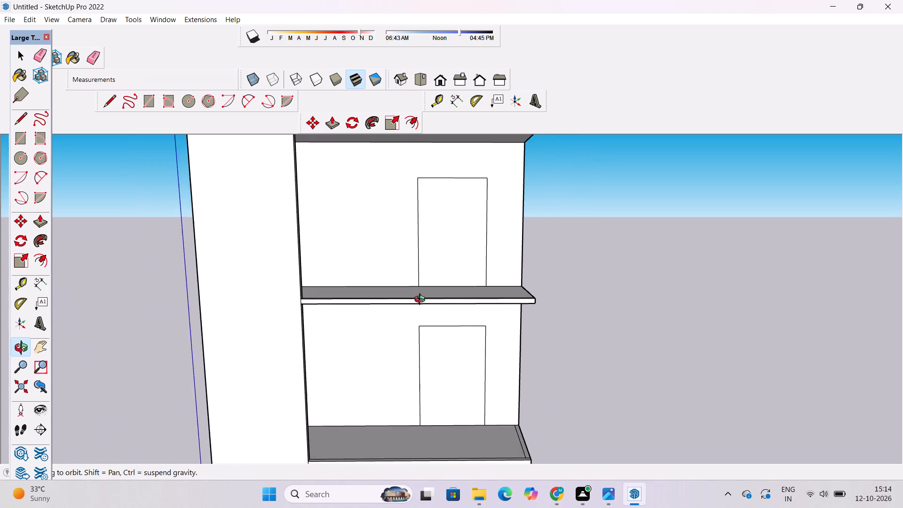
scroll(422, 301, down, 6)
shift+drag(430, 294, 433, 310)
drag(439, 312, 397, 308)
scroll(396, 307, up, 1)
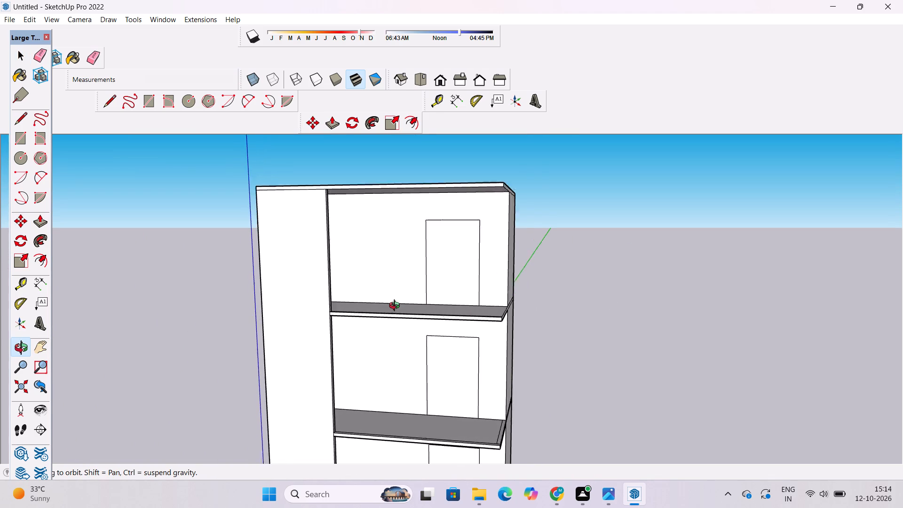
scroll(396, 307, up, 2)
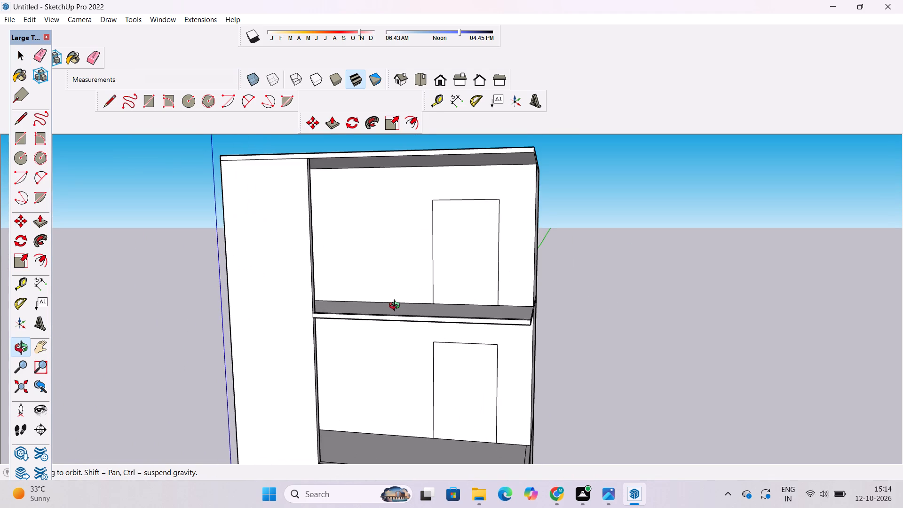
scroll(396, 307, down, 2)
scroll(412, 298, up, 1)
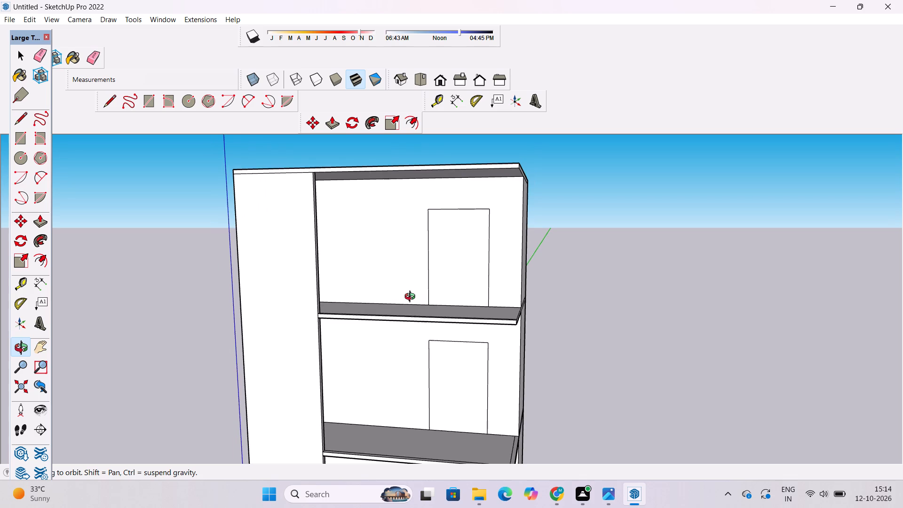
shift+drag(413, 304, 418, 287)
drag(416, 287, 614, 291)
drag(614, 292, 599, 320)
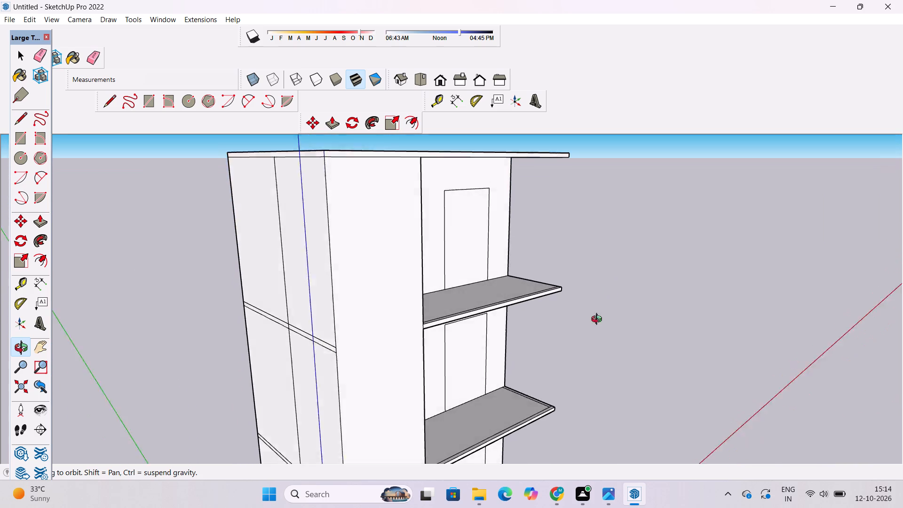
drag(599, 320, 568, 327)
shift+drag(563, 327, 570, 277)
Erase the leftover vertical lines running down the middle of the side wall on the three upper storeys.
drag(304, 384, 350, 374)
shift+drag(340, 382, 333, 346)
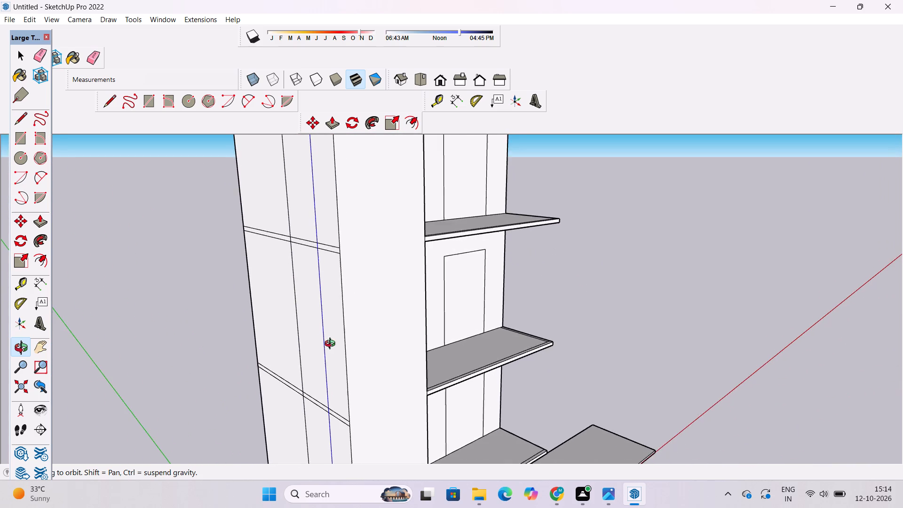
scroll(321, 360, down, 6)
shift+drag(277, 376, 402, 335)
shift+drag(391, 324, 392, 343)
drag(392, 343, 387, 347)
key(e)
drag(357, 225, 347, 254)
drag(358, 331, 353, 355)
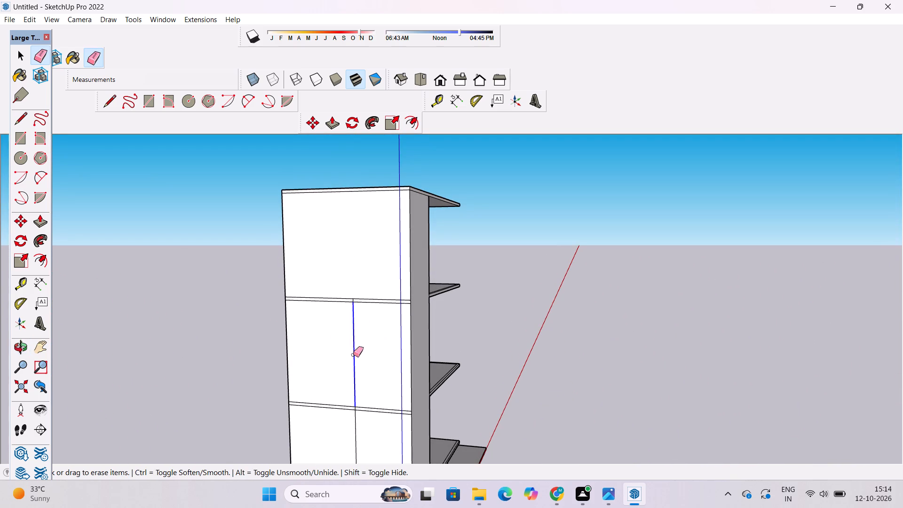
drag(353, 355, 348, 358)
scroll(331, 221, down, 5)
scroll(351, 367, up, 4)
drag(359, 351, 326, 379)
drag(346, 358, 343, 365)
key(space)
Examine the front of the building and the first upper floor's slab edge beneath the corner wall.
key(o)
scroll(321, 354, down, 4)
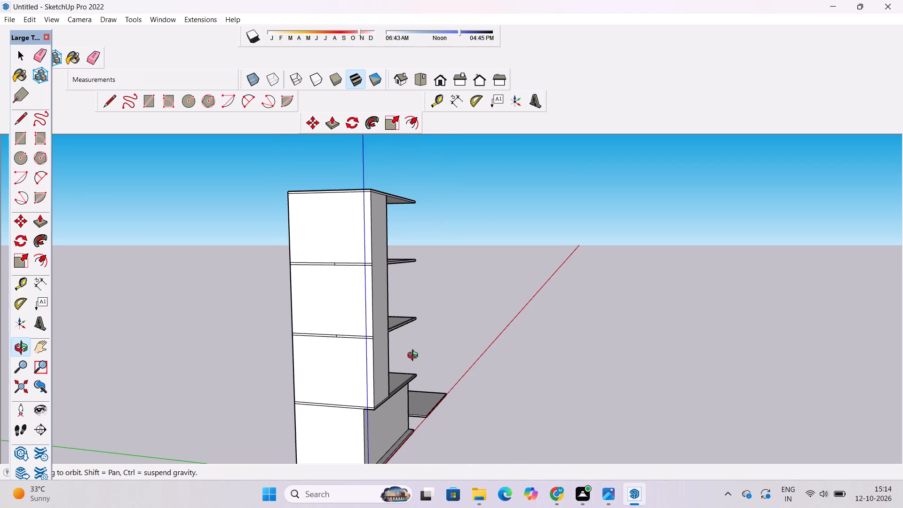
drag(415, 357, 288, 349)
scroll(285, 347, down, 6)
drag(473, 325, 363, 327)
scroll(373, 349, up, 8)
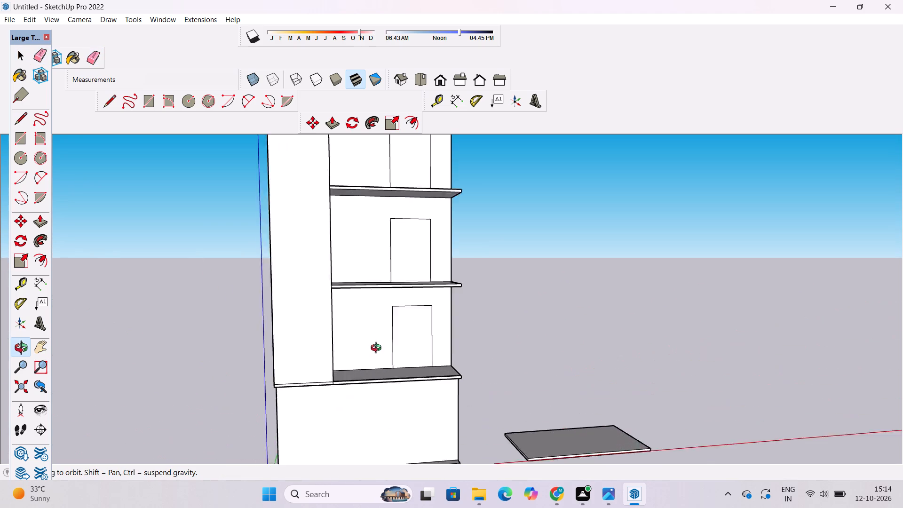
scroll(378, 349, up, 2)
drag(386, 353, 365, 376)
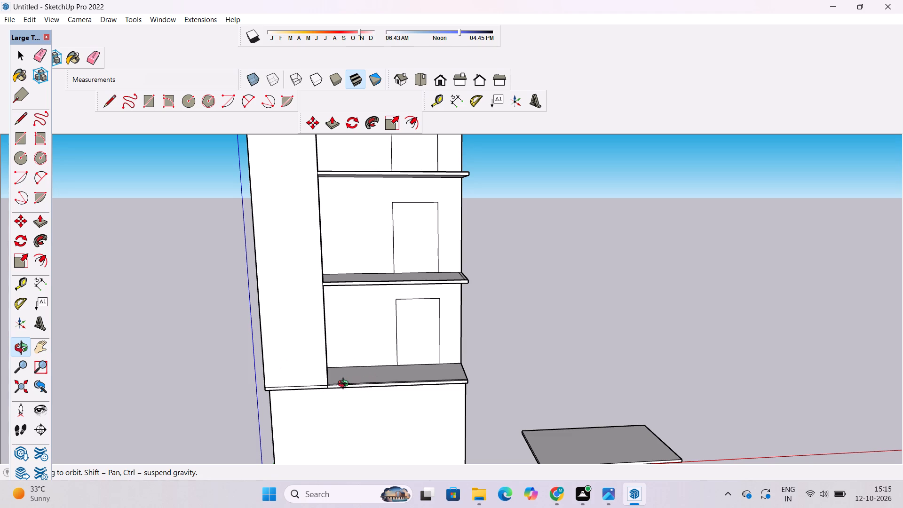
drag(496, 412, 300, 411)
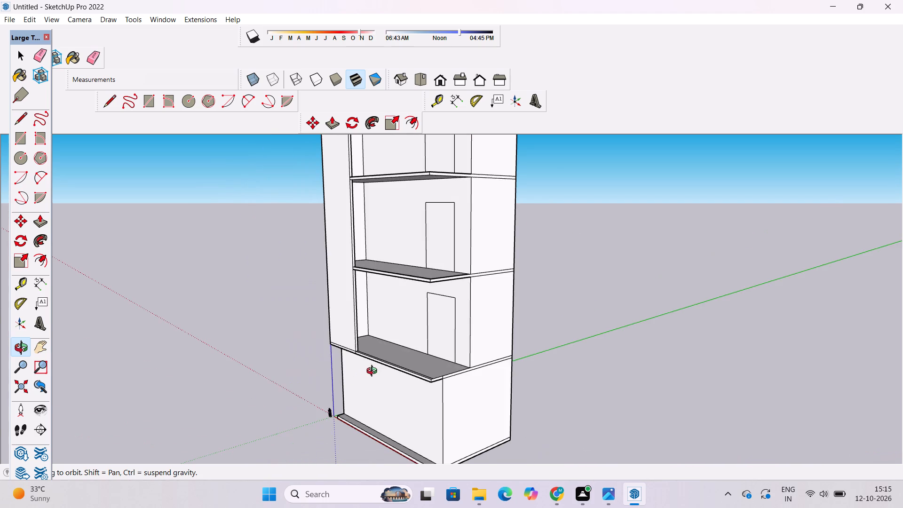
scroll(380, 373, up, 6)
shift+drag(406, 373, 394, 383)
scroll(394, 389, up, 3)
drag(426, 392, 387, 388)
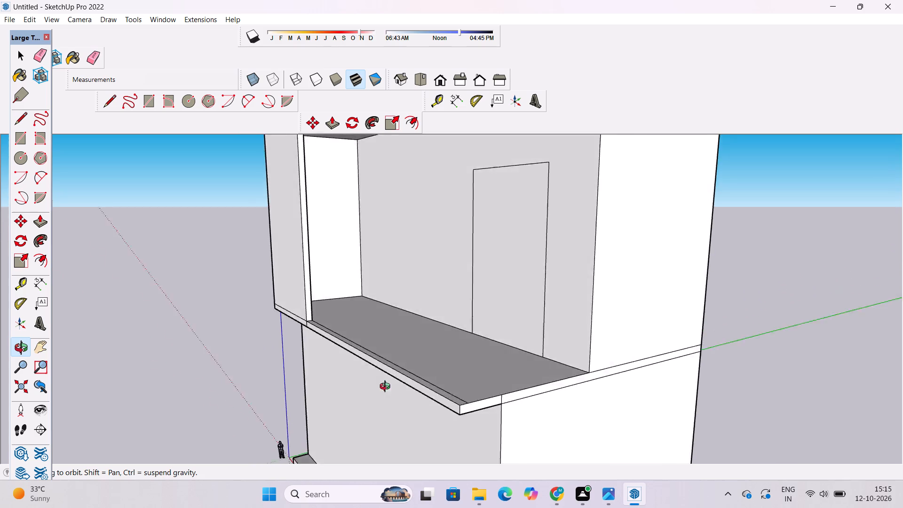
drag(387, 388, 423, 350)
shift+drag(424, 352, 393, 332)
drag(389, 338, 448, 344)
scroll(449, 345, down, 1)
shift+drag(449, 346, 428, 351)
drag(429, 351, 469, 352)
shift+drag(472, 354, 481, 323)
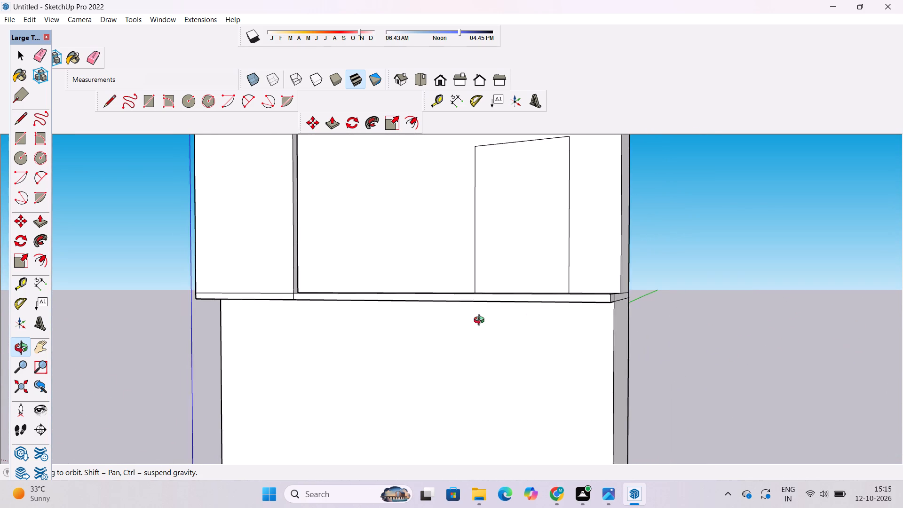
drag(481, 334, 481, 345)
scroll(313, 318, up, 3)
shift+drag(313, 315, 338, 293)
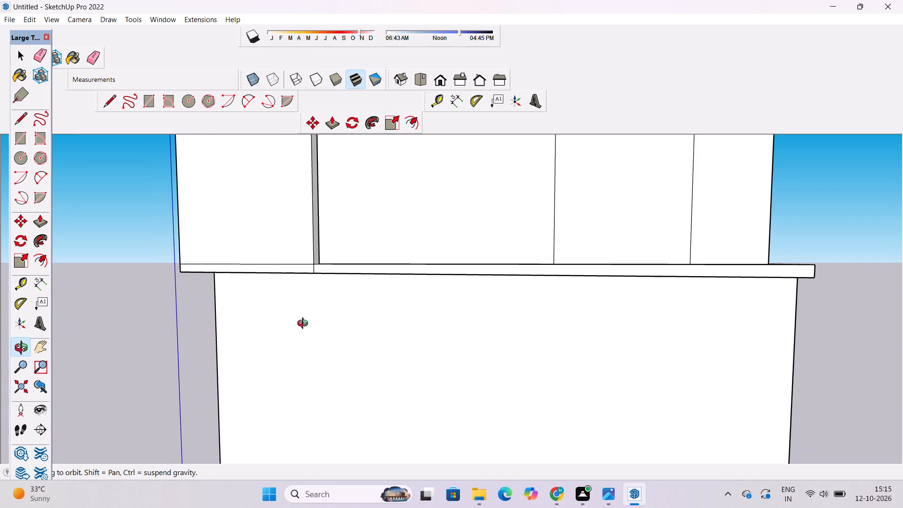
scroll(305, 324, up, 1)
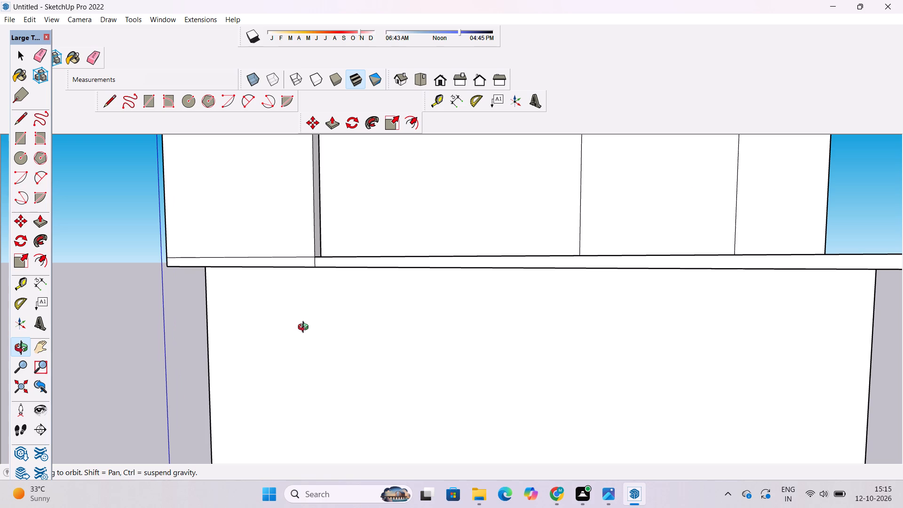
Erase the short vertical line on the first upper floor slab's front edge beneath the corner wall.
scroll(305, 328, down, 3)
drag(395, 333, 274, 352)
scroll(305, 270, up, 7)
shift+drag(306, 312, 307, 322)
scroll(308, 321, up, 7)
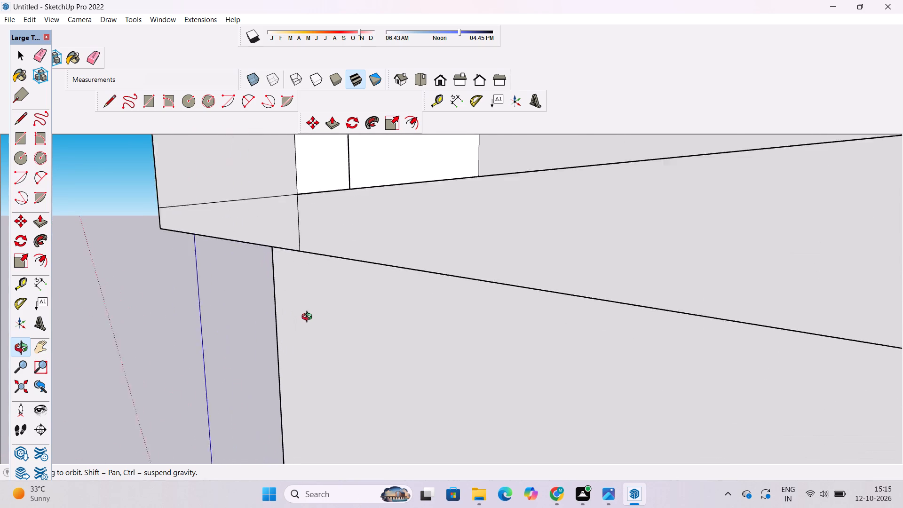
scroll(309, 318, up, 2)
key(e)
scroll(277, 242, down, 5)
drag(284, 230, 275, 230)
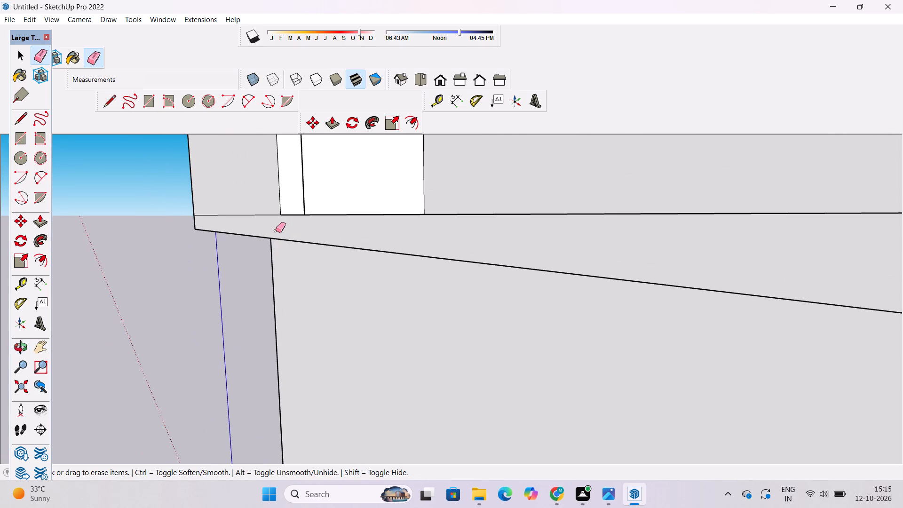
Push/Pull the first upper floor slab's front edge face outward by 6'.
key(space)
key(o)
scroll(331, 260, down, 10)
drag(530, 305, 501, 306)
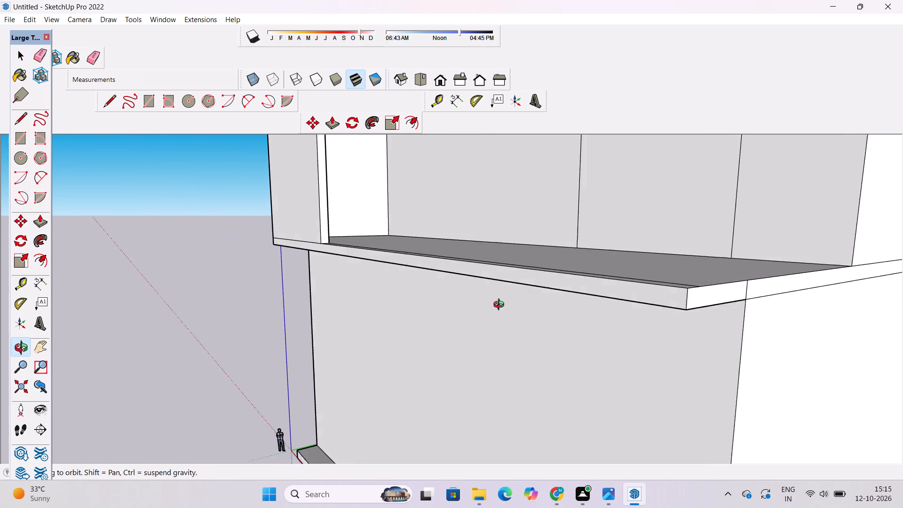
drag(501, 306, 493, 305)
scroll(490, 298, down, 3)
drag(503, 307, 489, 311)
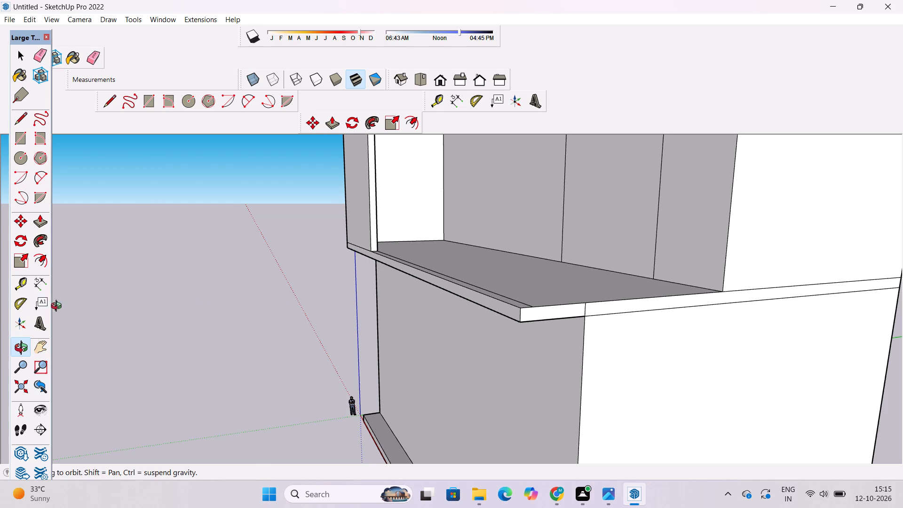
click(41, 228)
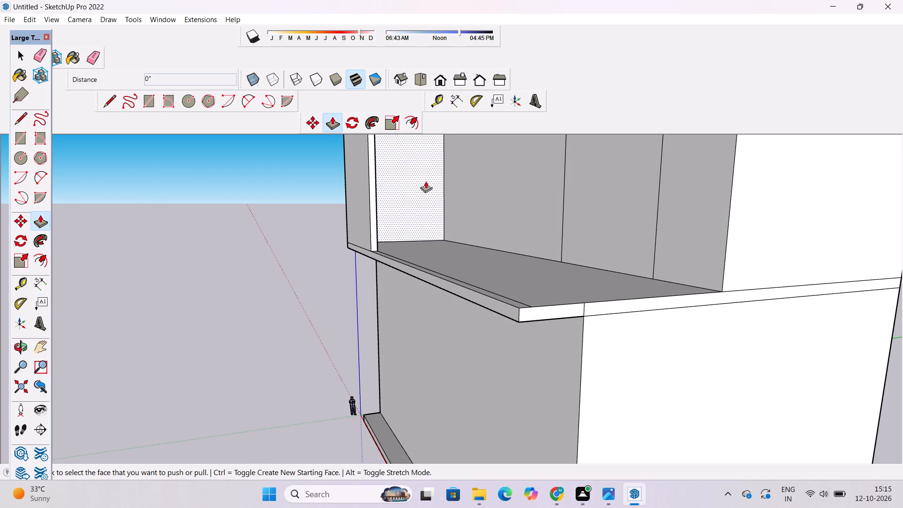
click(508, 314)
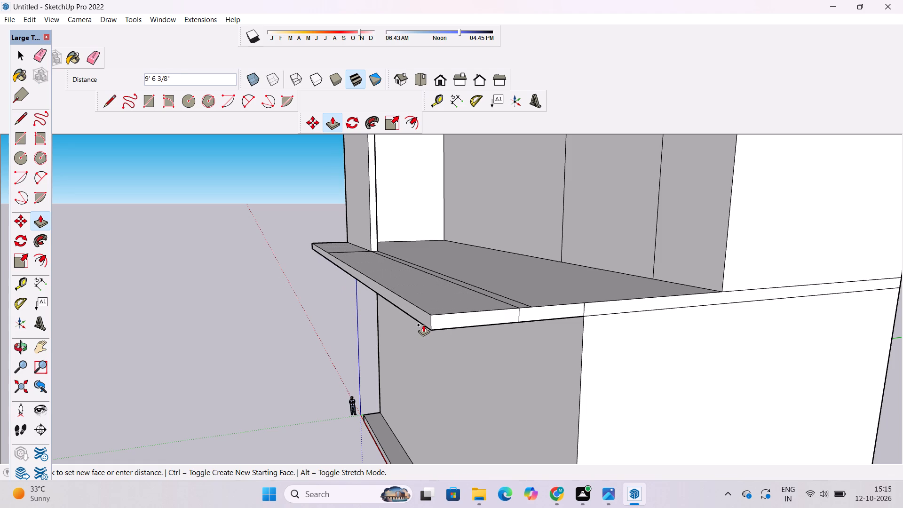
text(6')
key(Return)
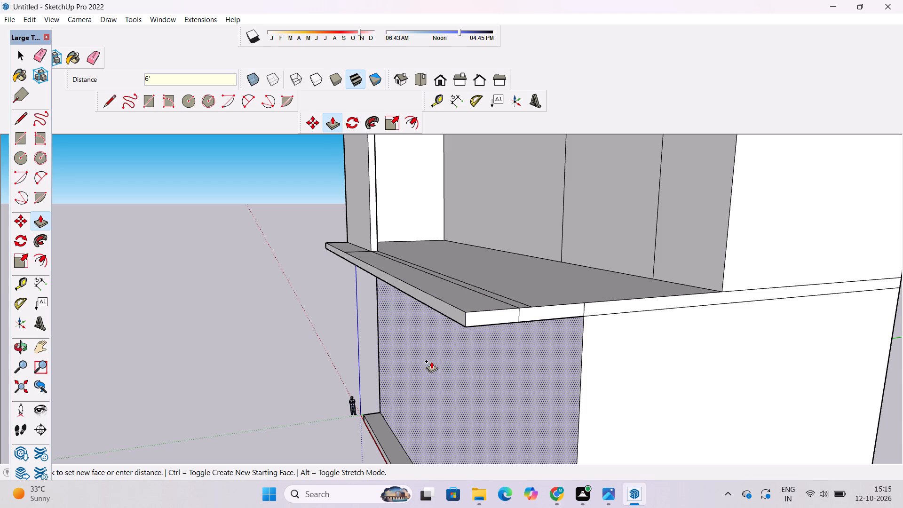
Erase the short seam line crossing the top of the extended first upper floor slab at the corner wall.
key(space)
text(o)
scroll(394, 320, up, 2)
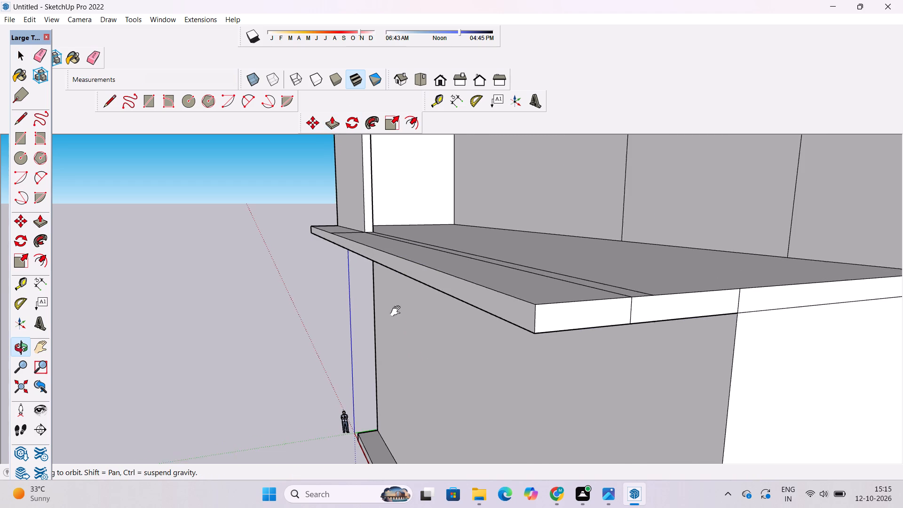
shift+drag(397, 311, 406, 353)
scroll(342, 294, up, 5)
drag(373, 305, 430, 360)
scroll(386, 310, up, 3)
shift+drag(385, 310, 378, 335)
drag(378, 336, 388, 339)
key(e)
drag(360, 290, 367, 319)
key(space)
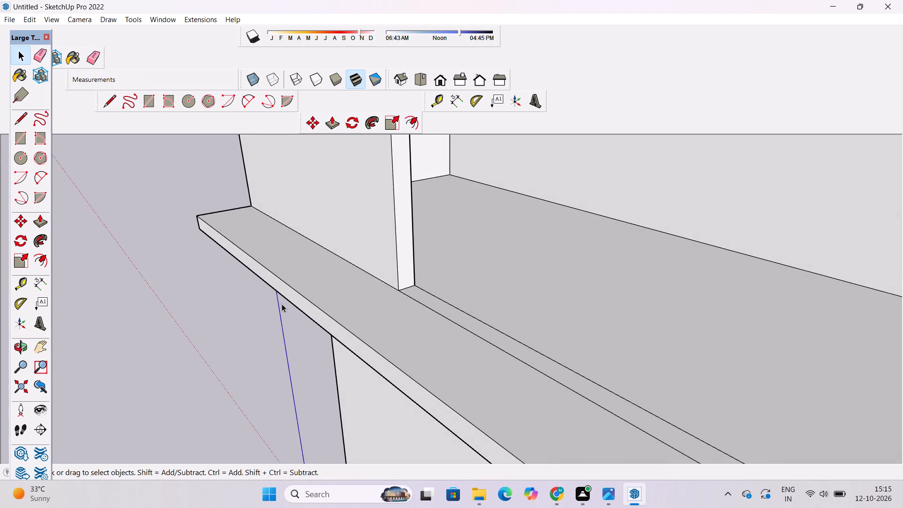
Erase the vertical seam on the first upper floor slab's side edge where the extension begins.
click(19, 344)
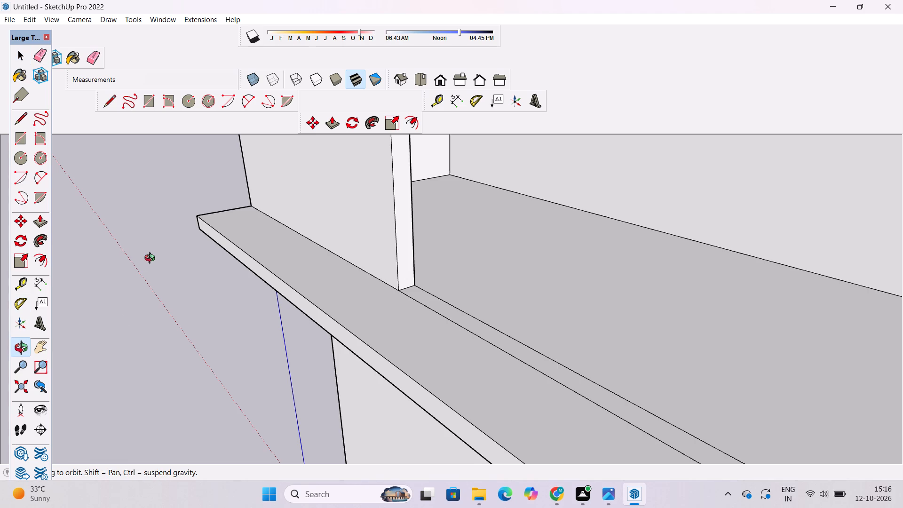
scroll(154, 254, down, 5)
scroll(154, 254, up, 1)
scroll(154, 254, down, 6)
drag(388, 324, 337, 316)
scroll(333, 307, down, 5)
drag(327, 357, 362, 366)
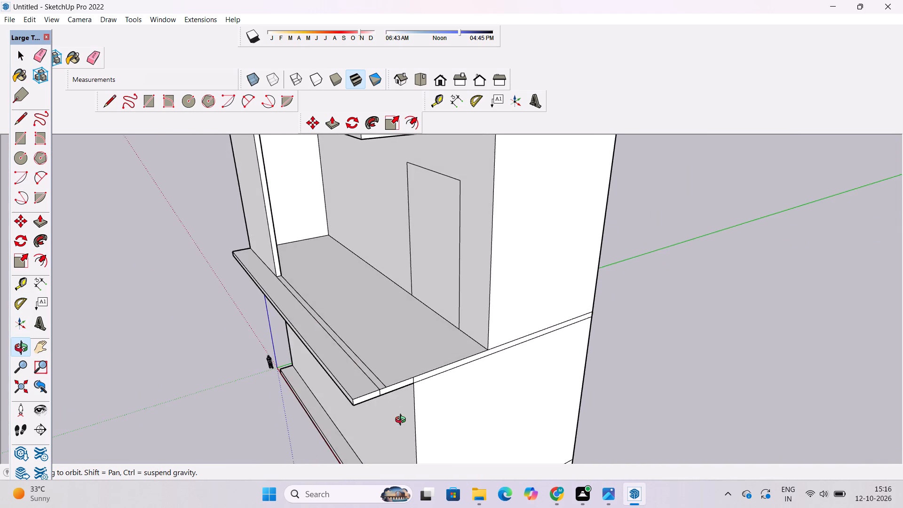
scroll(403, 421, up, 9)
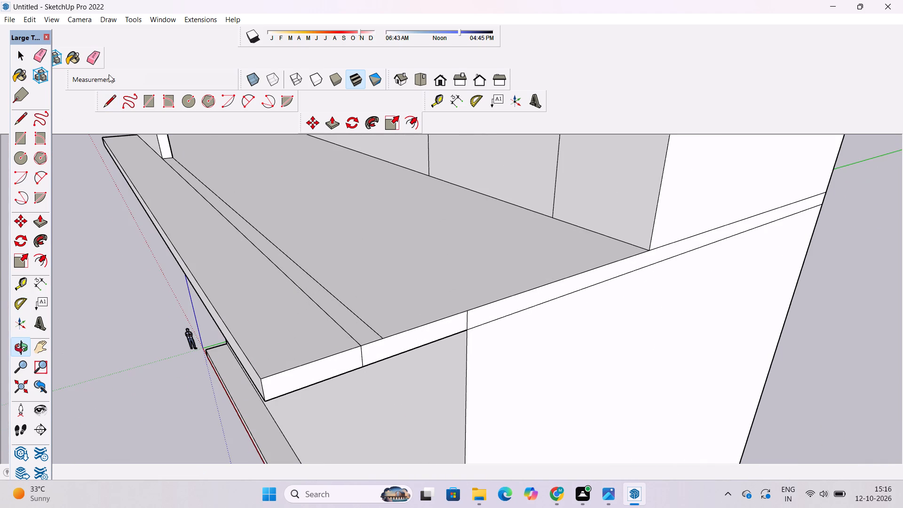
click(97, 62)
click(362, 350)
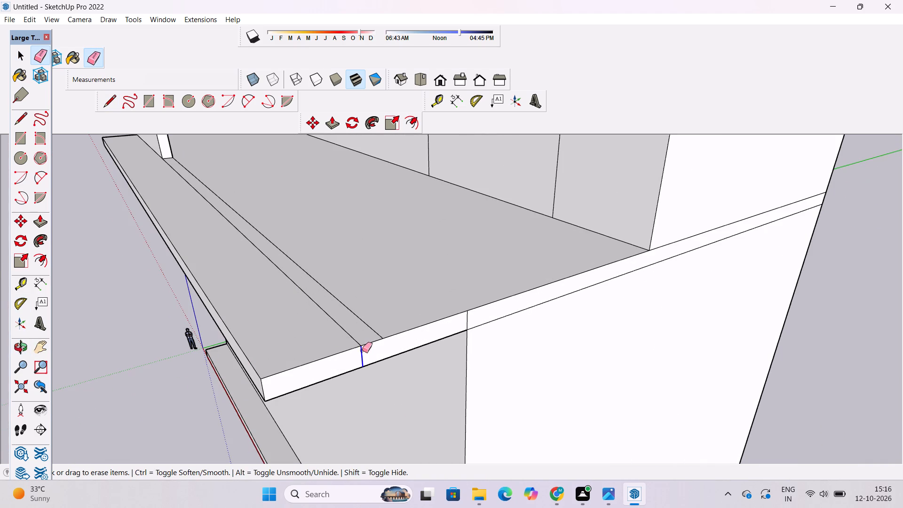
Erase the remaining vertical line on the first upper floor slab's side edge above the ground-floor wall corner.
key(o)
scroll(370, 330, down, 3)
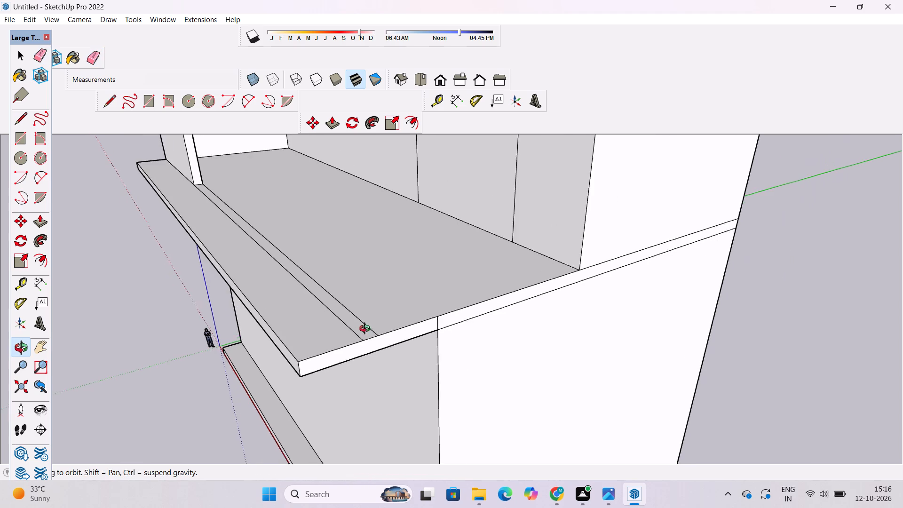
scroll(367, 330, down, 2)
drag(354, 337, 547, 347)
scroll(486, 337, down, 5)
drag(391, 356, 315, 357)
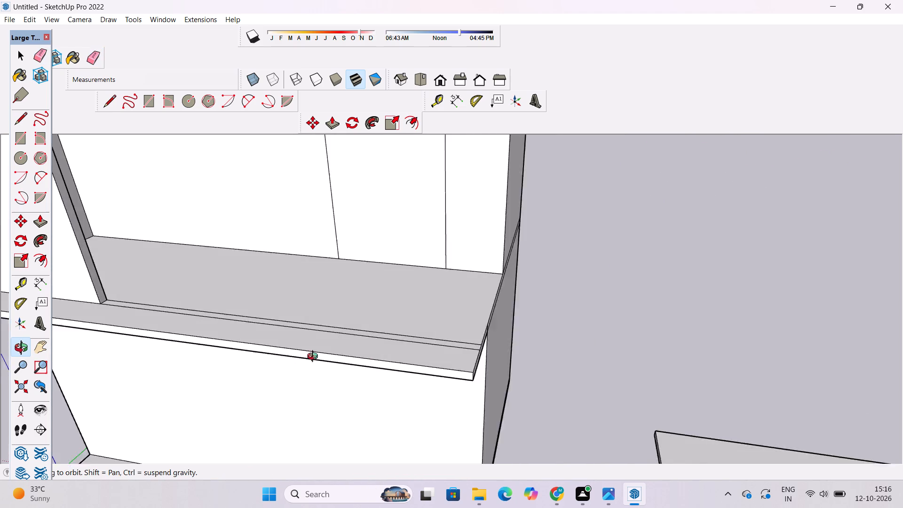
drag(315, 357, 307, 357)
shift+drag(409, 328, 409, 356)
drag(494, 384, 413, 367)
scroll(362, 355, up, 4)
shift+drag(364, 350, 392, 376)
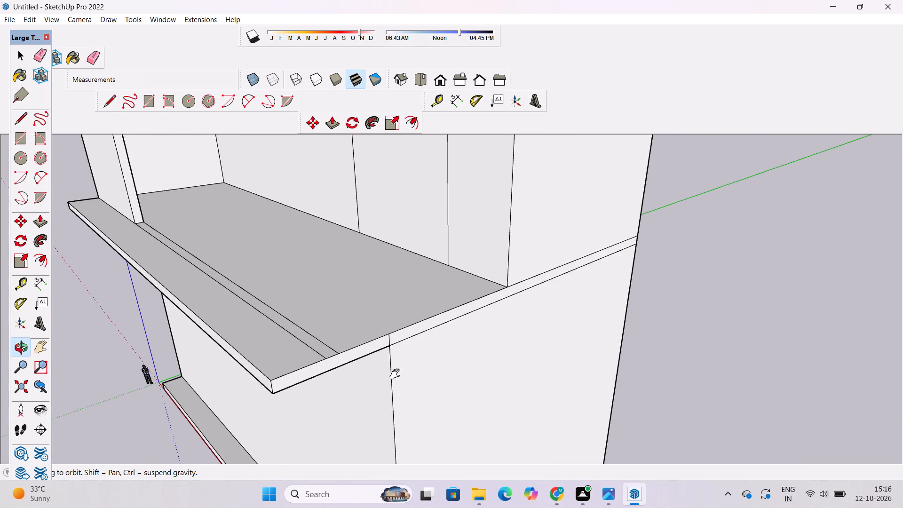
drag(396, 363, 385, 349)
scroll(375, 343, down, 4)
scroll(371, 338, up, 4)
shift+drag(375, 336, 396, 366)
drag(396, 370, 396, 365)
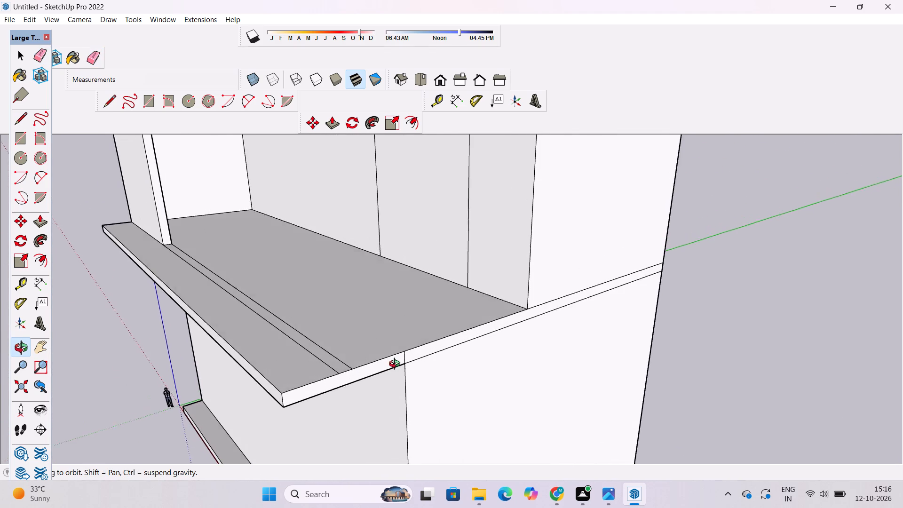
drag(396, 365, 396, 360)
scroll(397, 349, up, 5)
key(e)
drag(416, 355, 379, 367)
key(space)
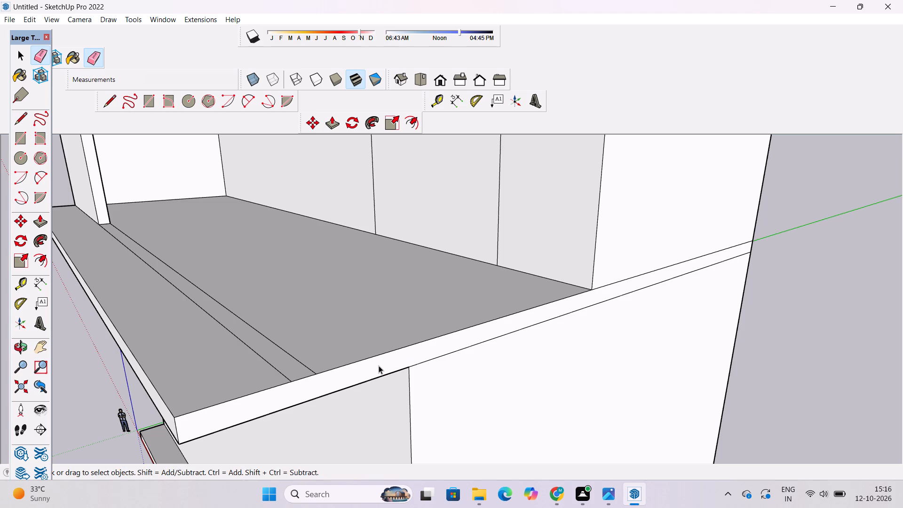
Erase the short leftover line at the outer front corner of the second upper floor's slab.
key(o)
scroll(400, 355, down, 11)
drag(391, 371, 464, 371)
scroll(464, 370, up, 3)
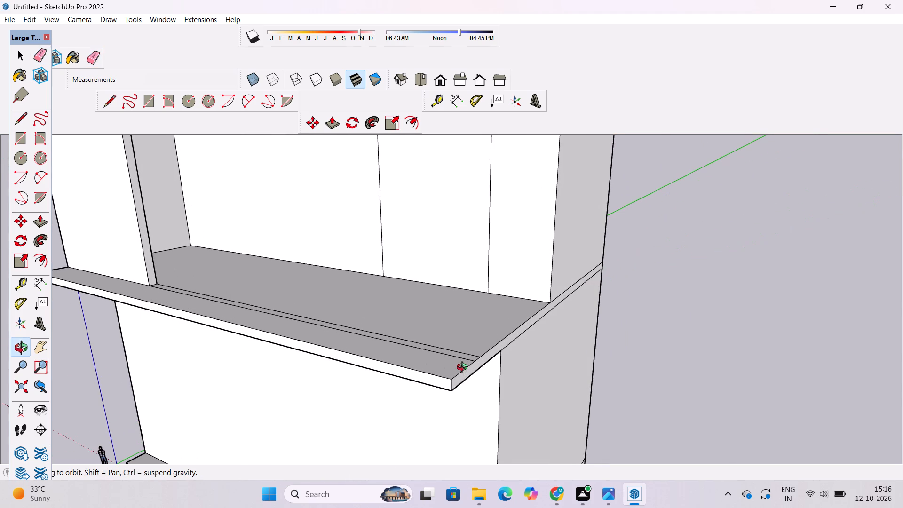
scroll(464, 368, down, 3)
scroll(464, 368, up, 3)
scroll(464, 367, down, 4)
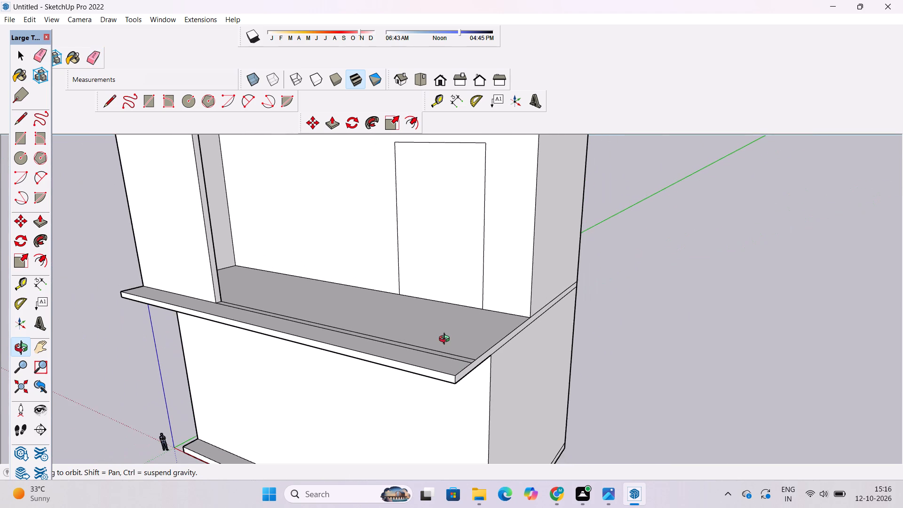
scroll(446, 340, down, 2)
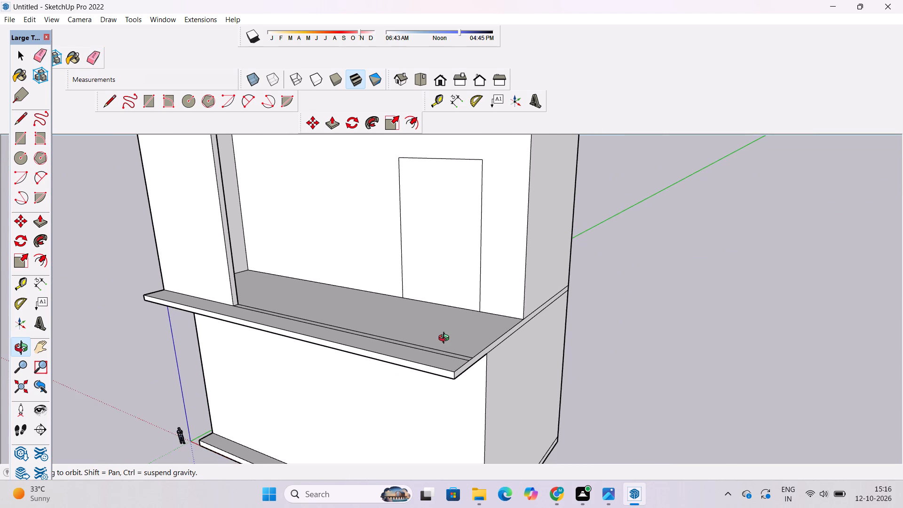
scroll(443, 337, down, 3)
drag(443, 337, 491, 453)
shift+drag(460, 361, 458, 365)
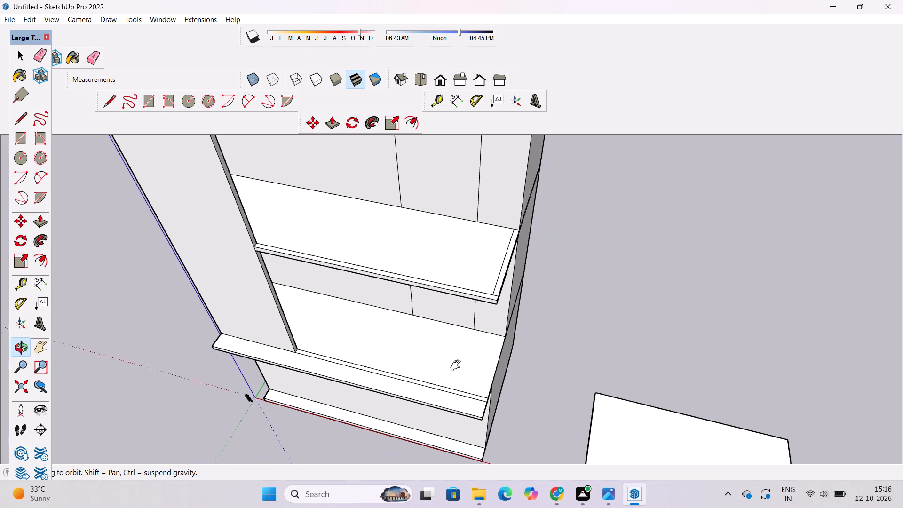
shift+drag(458, 365, 453, 378)
scroll(490, 293, up, 4)
scroll(486, 346, up, 3)
shift+drag(478, 363, 474, 373)
drag(473, 370, 505, 337)
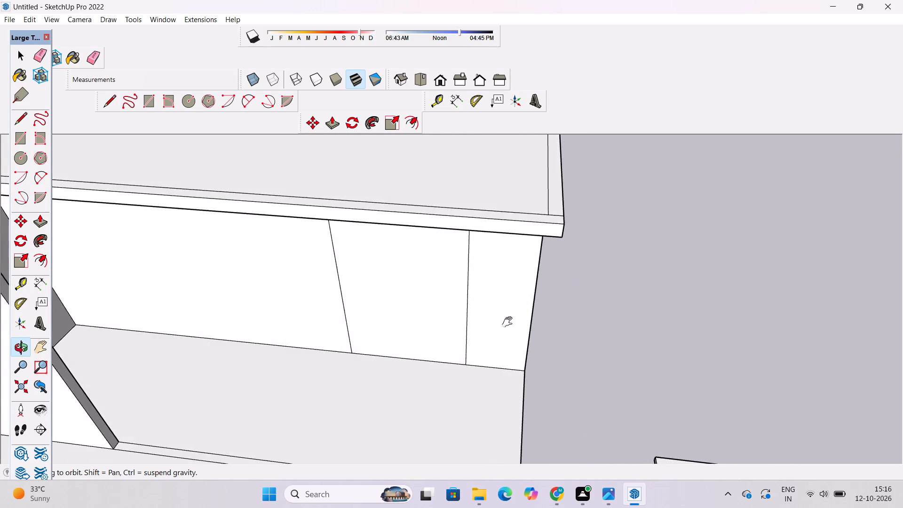
shift+drag(508, 323, 481, 368)
scroll(495, 318, up, 2)
key(e)
scroll(493, 303, up, 1)
drag(507, 272, 504, 302)
key(space)
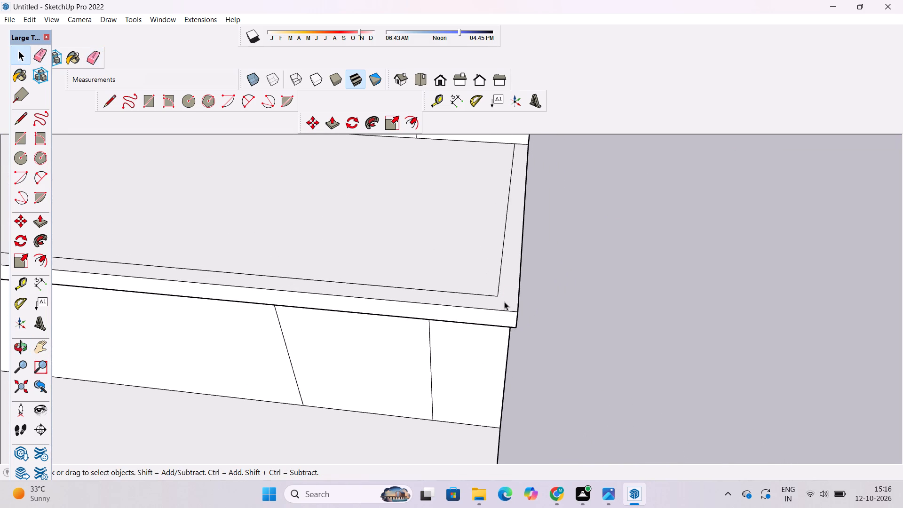
Examine the extended upper floor slabs and the corner wall from the side, from above and from the front.
key(o)
scroll(499, 277, down, 11)
drag(579, 351, 318, 264)
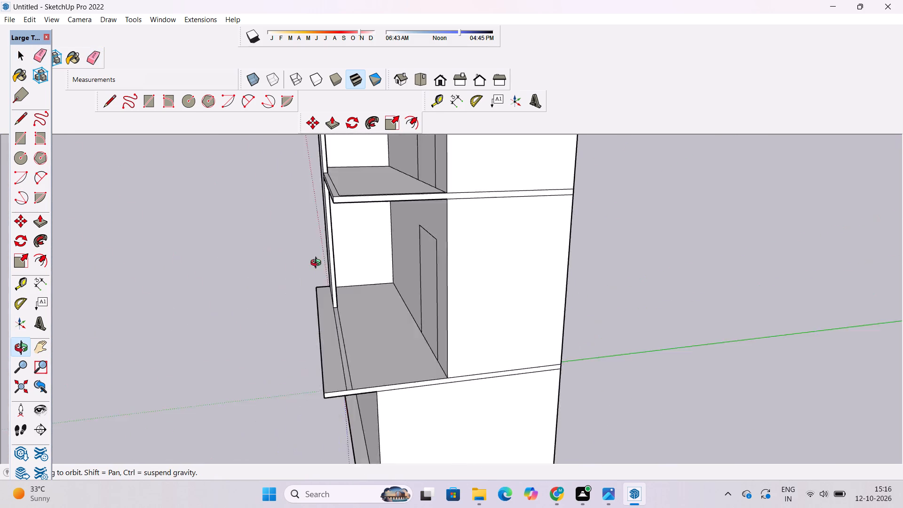
drag(318, 264, 297, 287)
shift+drag(358, 262, 419, 389)
scroll(424, 347, down, 5)
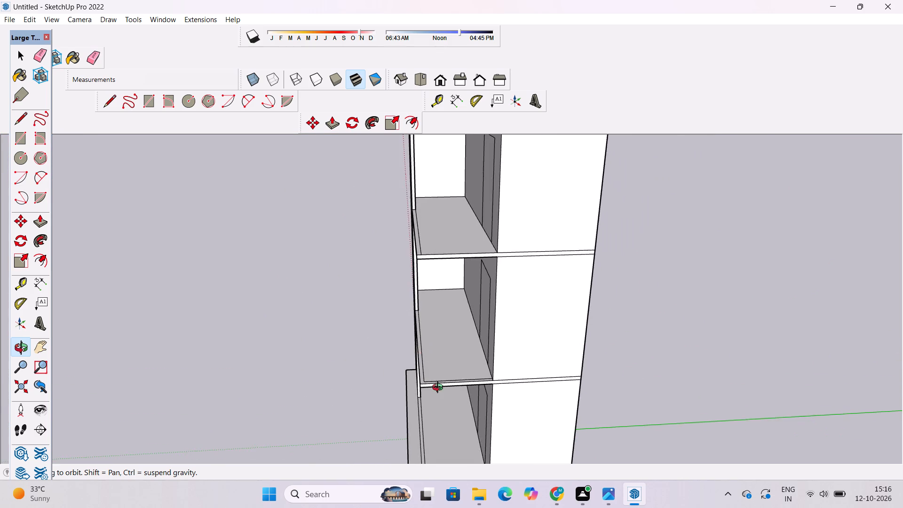
drag(439, 374, 381, 350)
drag(371, 360, 541, 407)
shift+drag(546, 393, 403, 337)
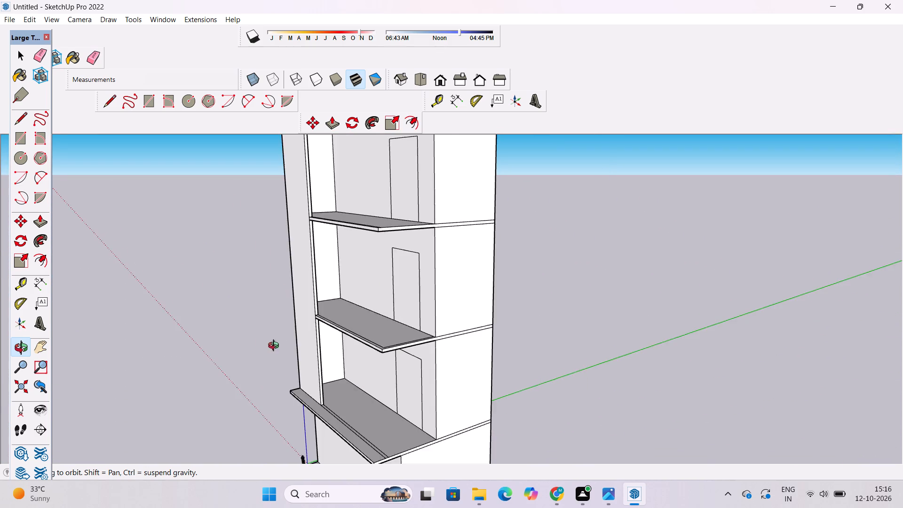
drag(275, 347, 450, 364)
shift+drag(451, 365, 423, 317)
drag(430, 363, 424, 327)
shift+click(415, 353)
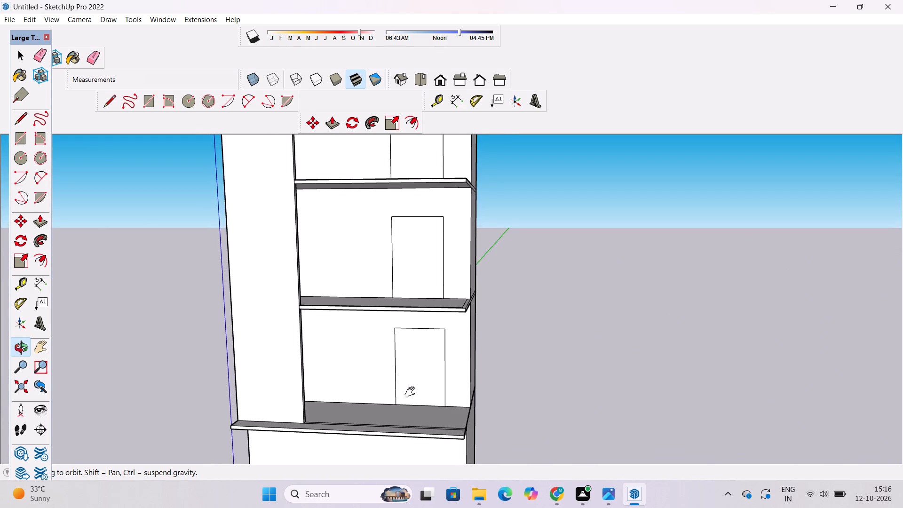
Offset the first upper floor's door outline inward by 1.6' to form a frame.
shift+scroll(412, 392, up, 4)
drag(387, 392, 451, 386)
shift+drag(449, 387, 437, 392)
drag(436, 397, 400, 398)
scroll(402, 395, up, 5)
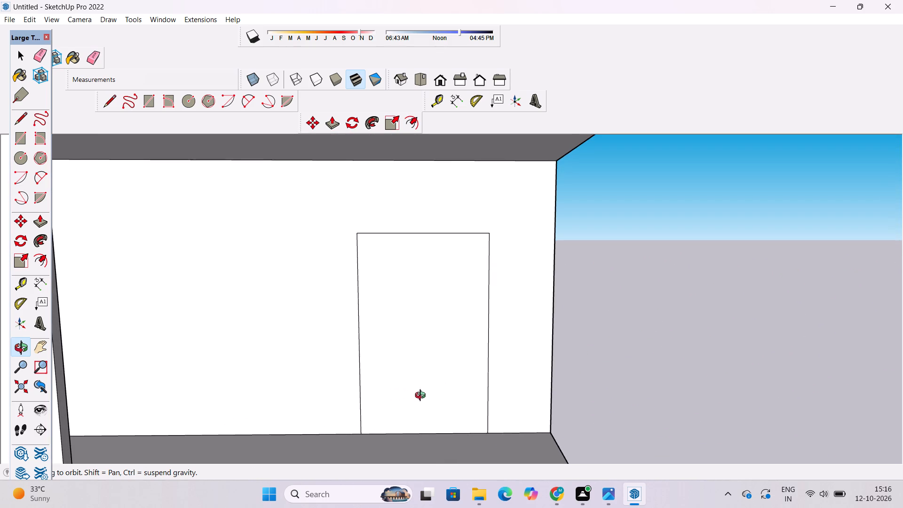
click(410, 397)
drag(408, 397, 385, 395)
shift+drag(384, 394, 347, 398)
shift+scroll(346, 393, down, 4)
scroll(346, 393, up, 3)
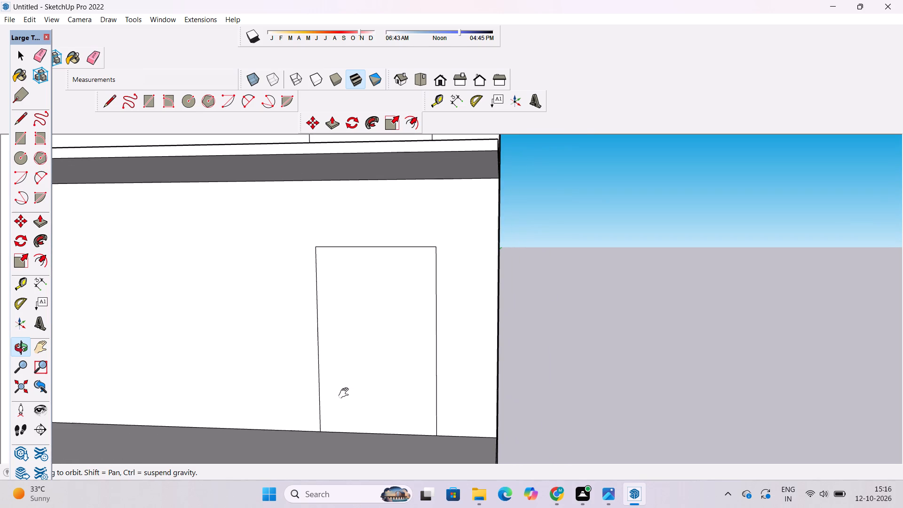
shift+click(346, 393)
text(of)
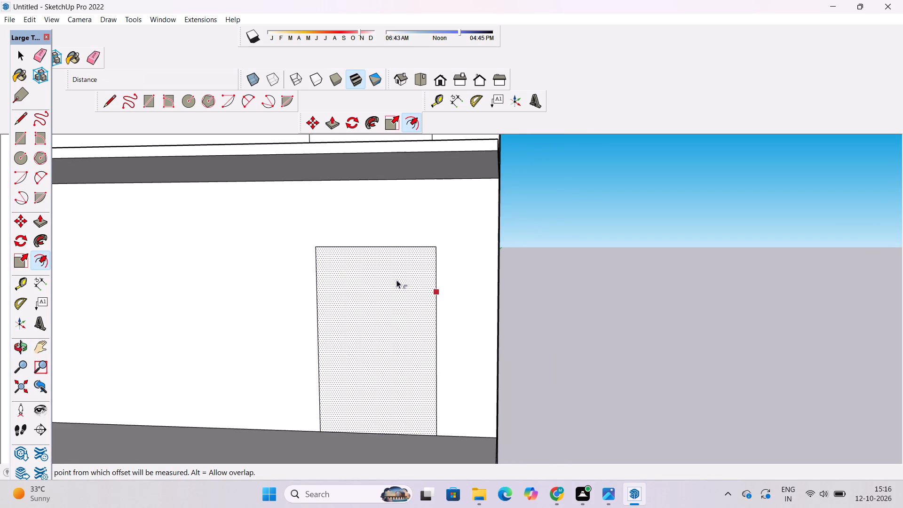
click(393, 253)
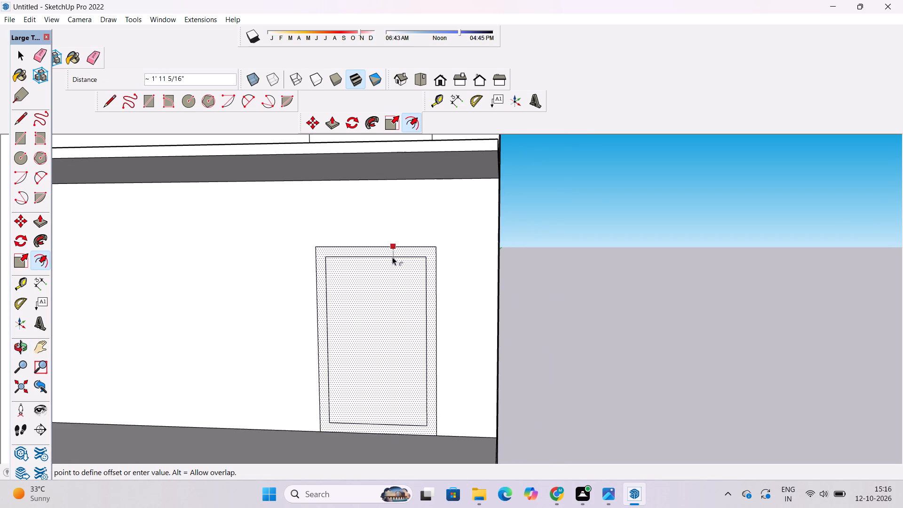
text(1.6)
key(apostrophe)
key(Return)
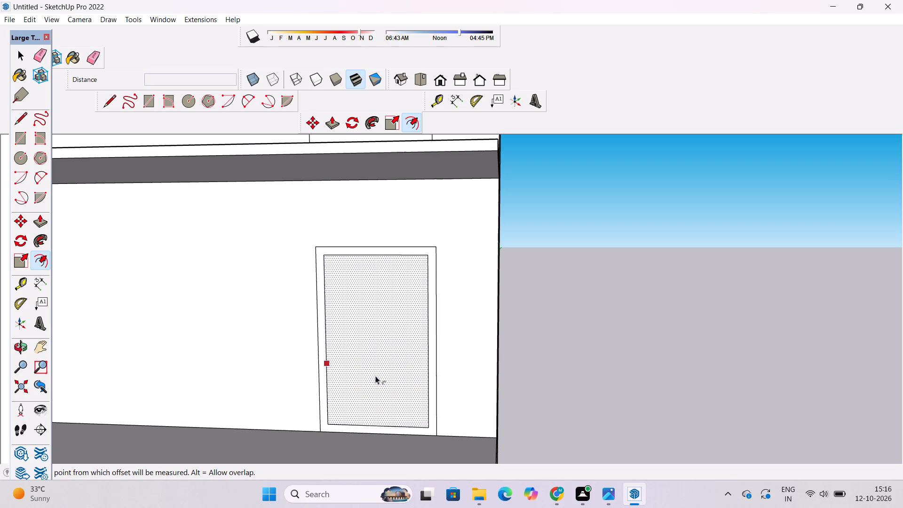
Offset the second upper floor's door outline inward by 1.6' to form a matching frame.
scroll(375, 376, down, 11)
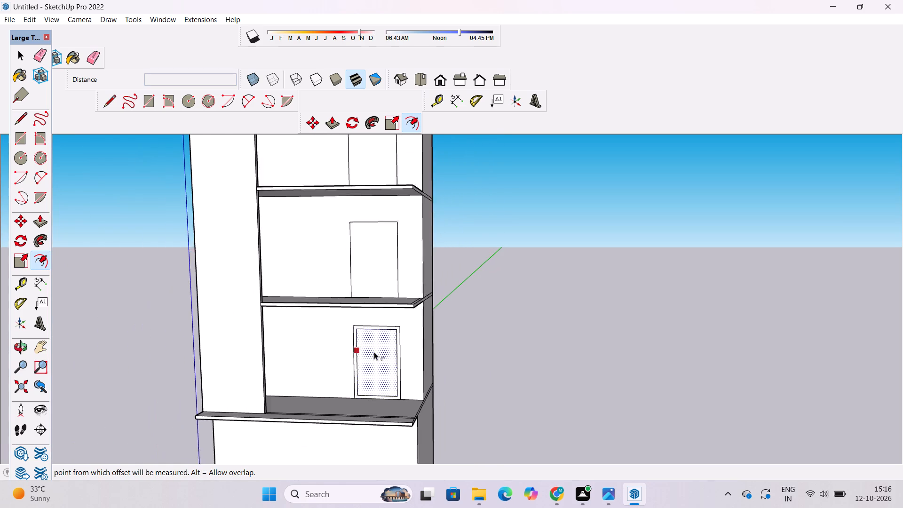
scroll(374, 352, down, 1)
scroll(380, 329, up, 3)
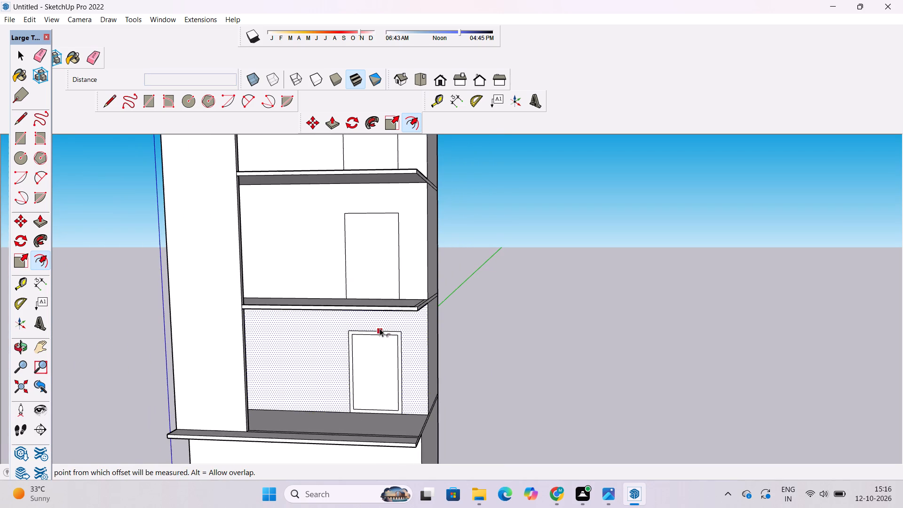
scroll(388, 272, down, 3)
scroll(371, 214, up, 4)
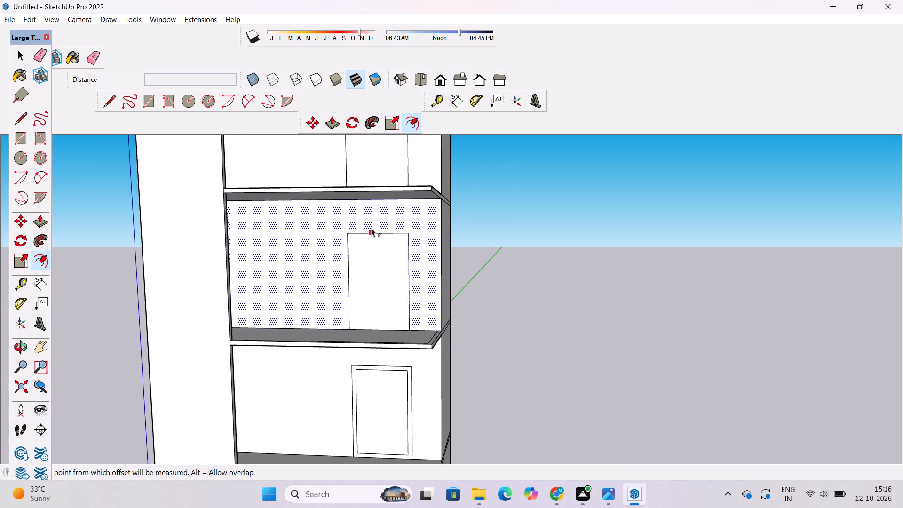
scroll(371, 228, up, 4)
click(373, 239)
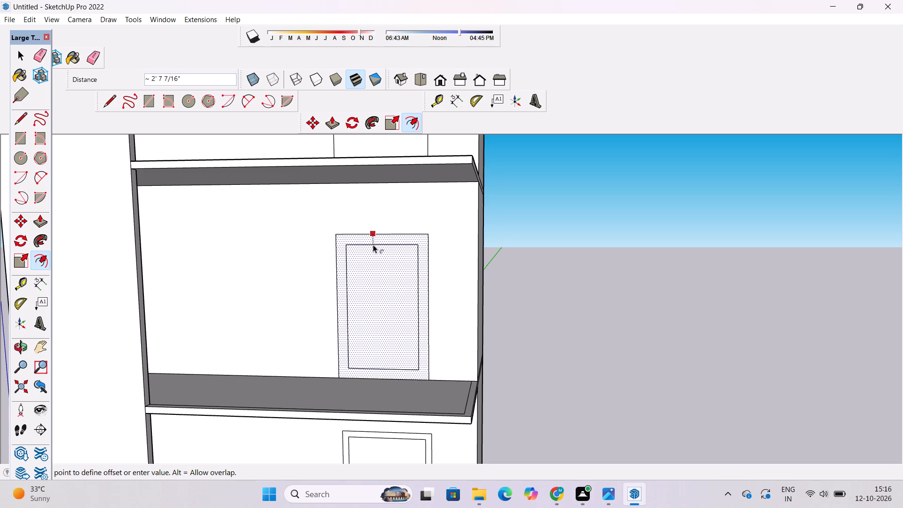
text(1.6')
key(Return)
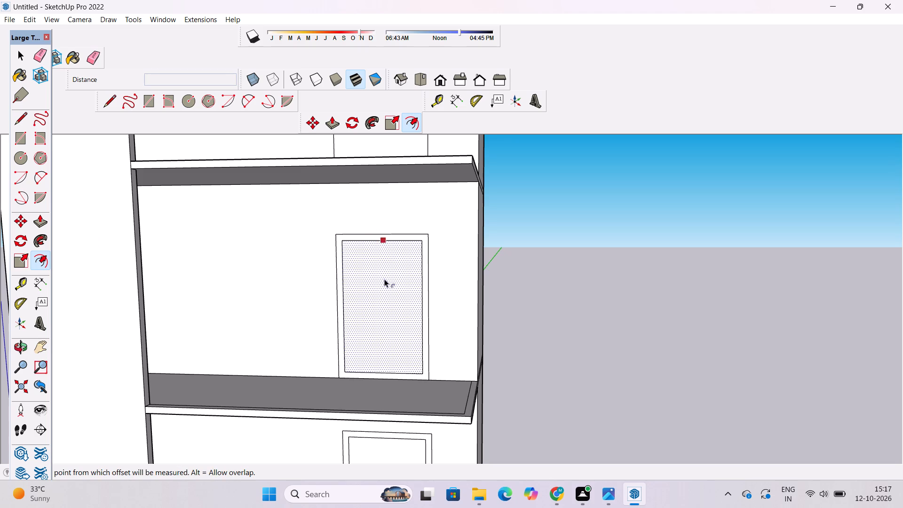
Offset the top floor's door outline inward by 1.6' to form a matching frame.
scroll(397, 296, down, 9)
scroll(385, 201, up, 8)
click(391, 184)
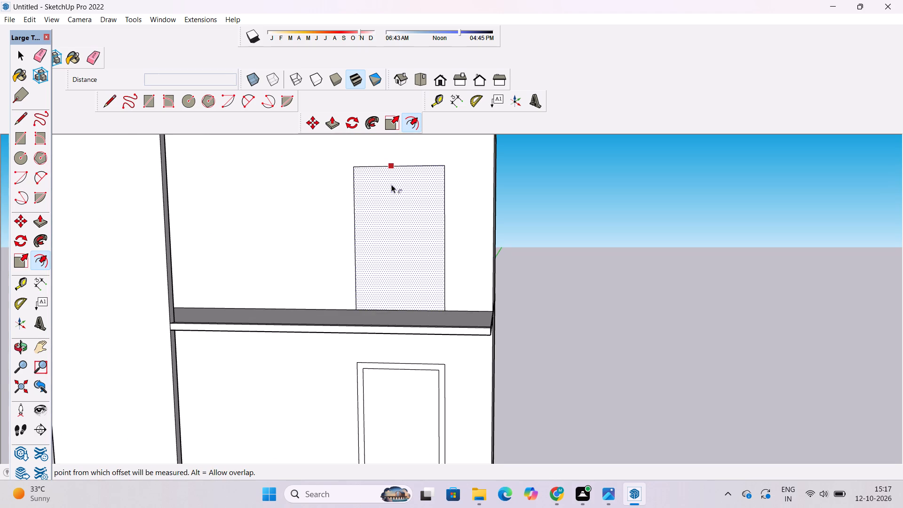
text(1.6')
key(Return)
key(space)
Examine the three framed door outlines and the floor slabs from above, from the side and from the front.
text(o)
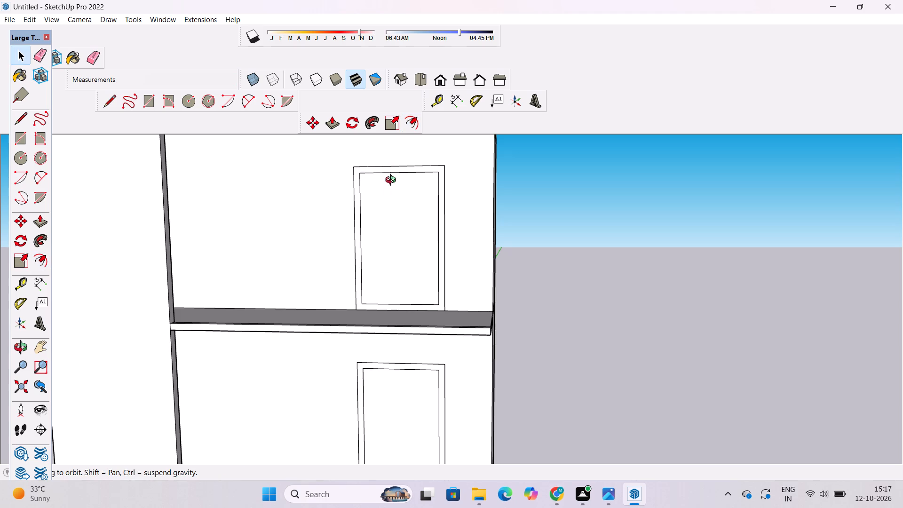
scroll(393, 218, down, 4)
shift+drag(438, 294, 439, 243)
drag(450, 262, 315, 377)
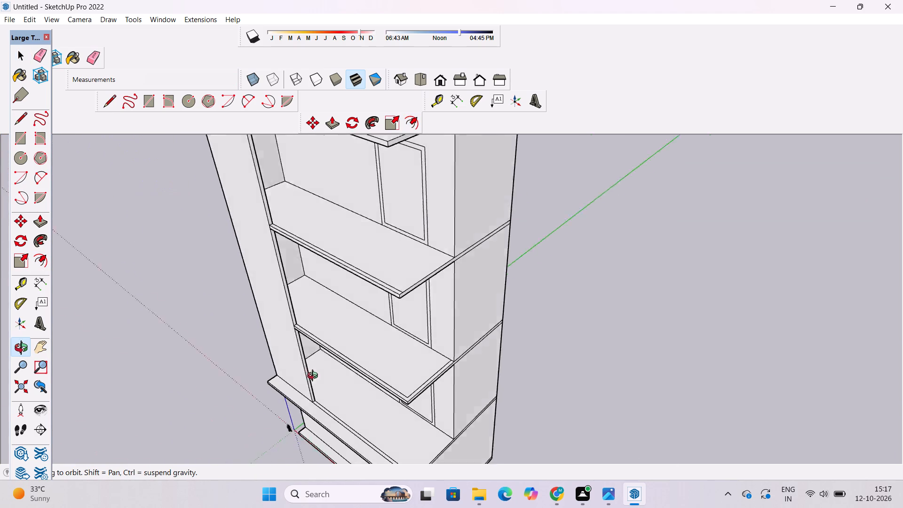
drag(315, 377, 305, 369)
drag(388, 297, 514, 326)
shift+drag(507, 324, 494, 334)
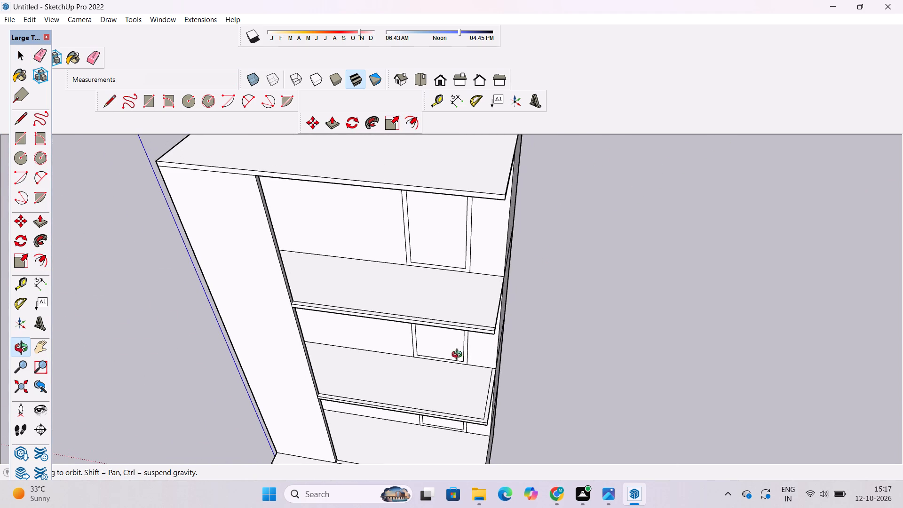
drag(462, 370, 426, 271)
shift+drag(458, 381, 441, 317)
drag(475, 343, 390, 338)
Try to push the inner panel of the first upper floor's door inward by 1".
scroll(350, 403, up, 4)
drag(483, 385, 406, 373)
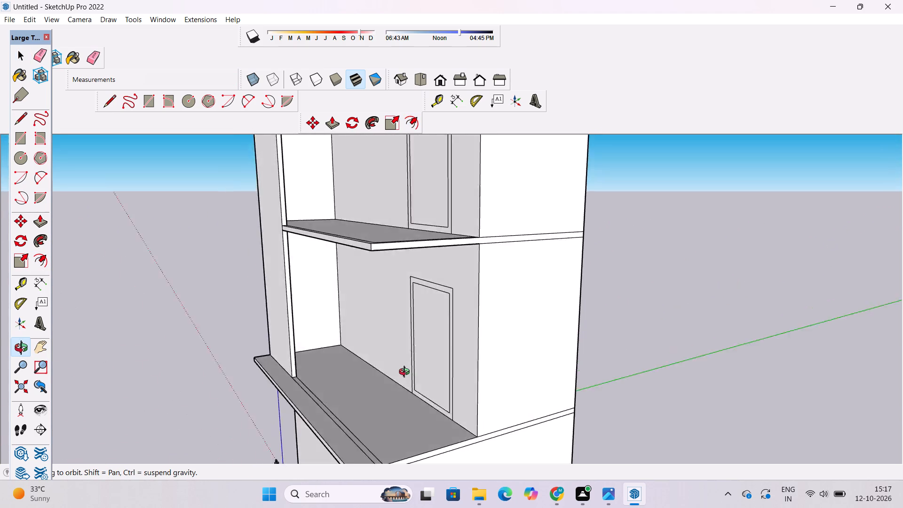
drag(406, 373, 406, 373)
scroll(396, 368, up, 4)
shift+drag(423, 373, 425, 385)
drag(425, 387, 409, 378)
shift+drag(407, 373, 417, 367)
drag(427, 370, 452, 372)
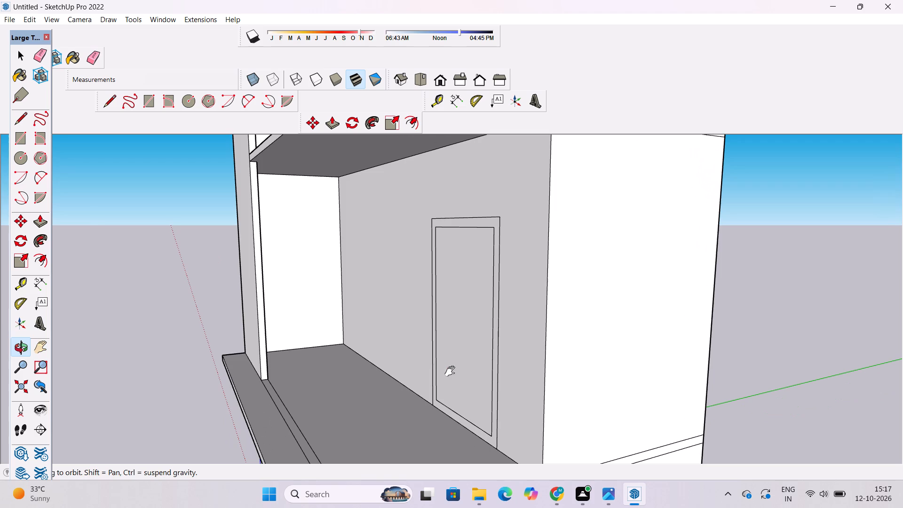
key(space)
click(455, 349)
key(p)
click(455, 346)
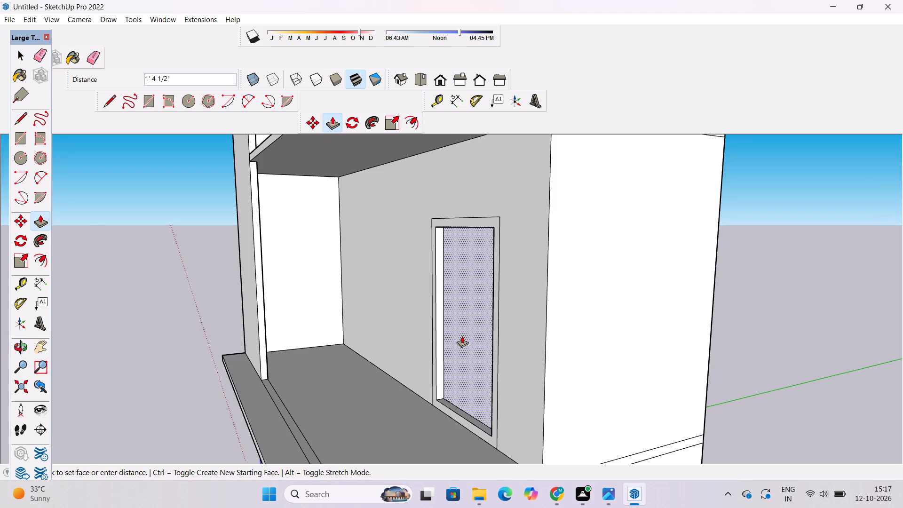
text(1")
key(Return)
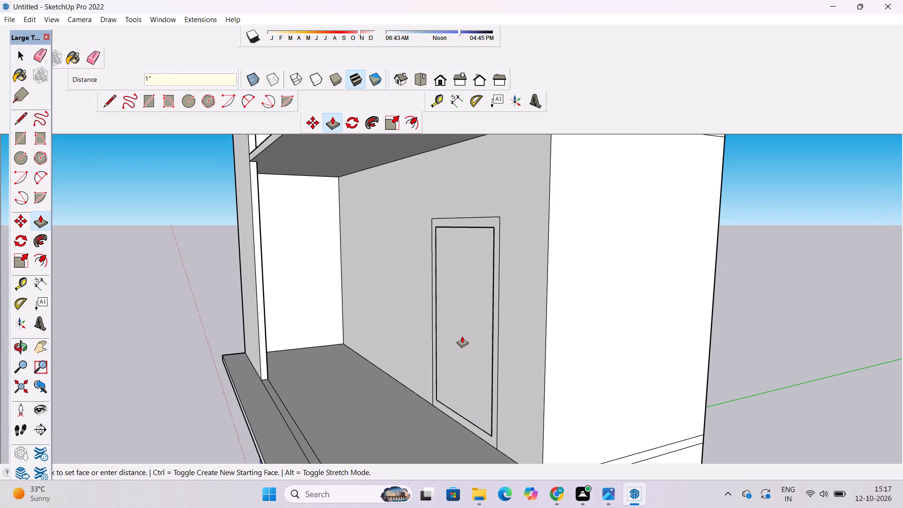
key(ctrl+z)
Push the inner panel of the first upper floor's door inward by 2" with Push/Pull.
click(453, 345)
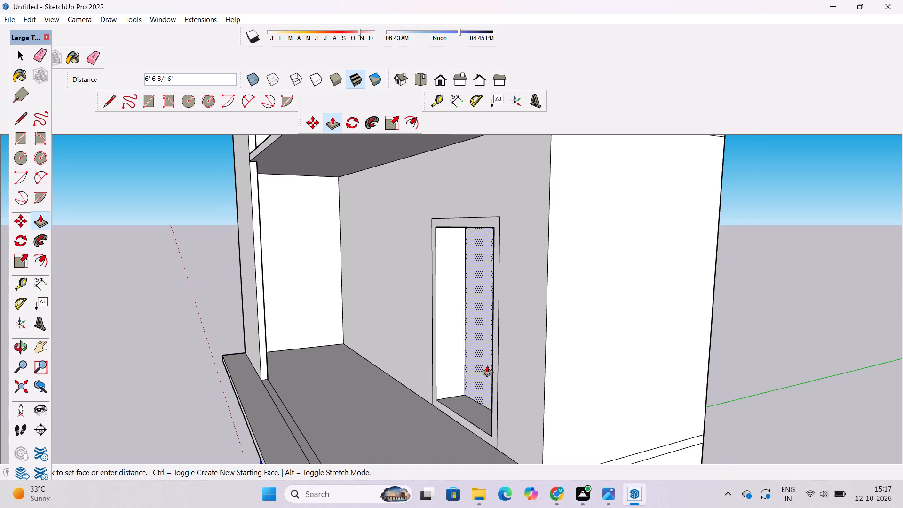
scroll(487, 365, up, 1)
text(2")
key(Return)
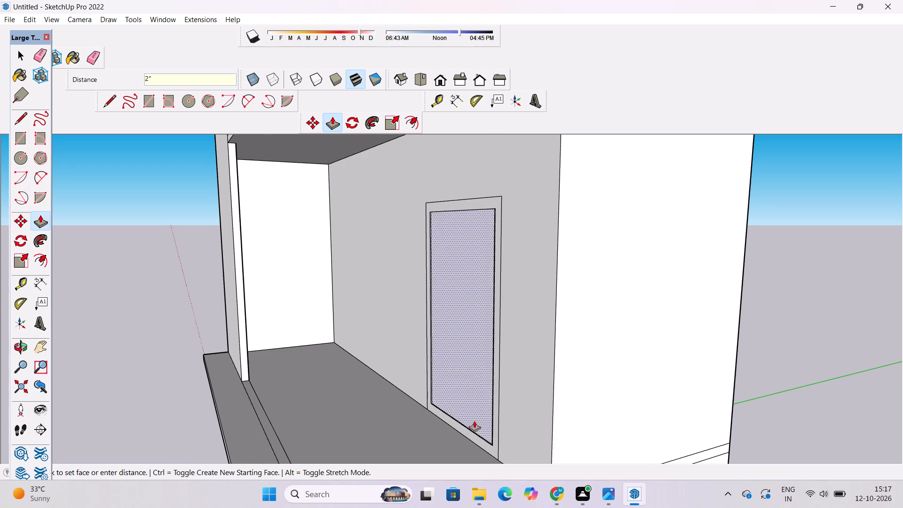
Push the inner panel of the second upper floor's door inward by 2".
scroll(473, 424, down, 9)
scroll(461, 210, down, 4)
scroll(468, 192, up, 14)
click(449, 259)
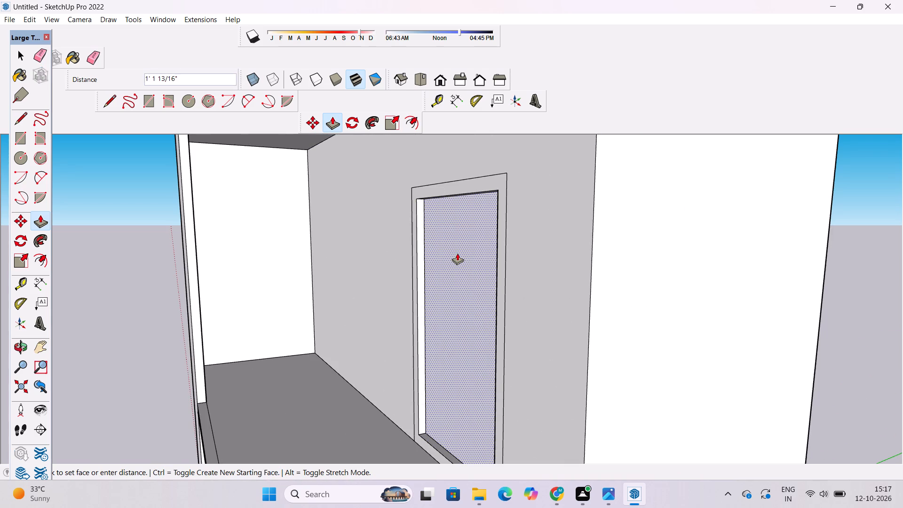
text(2")
key(Return)
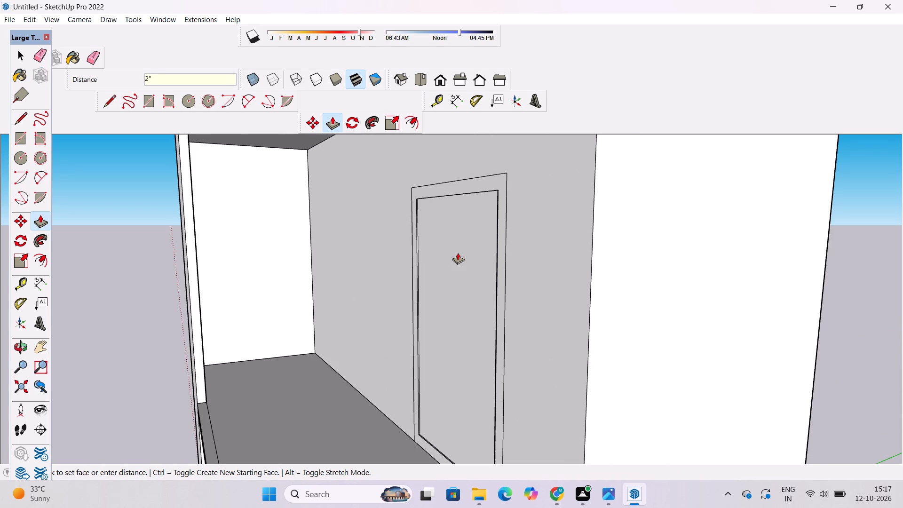
Push the inner panel of the top floor's door inward by 2", matching the recessed panel of the door below.
scroll(459, 287, down, 15)
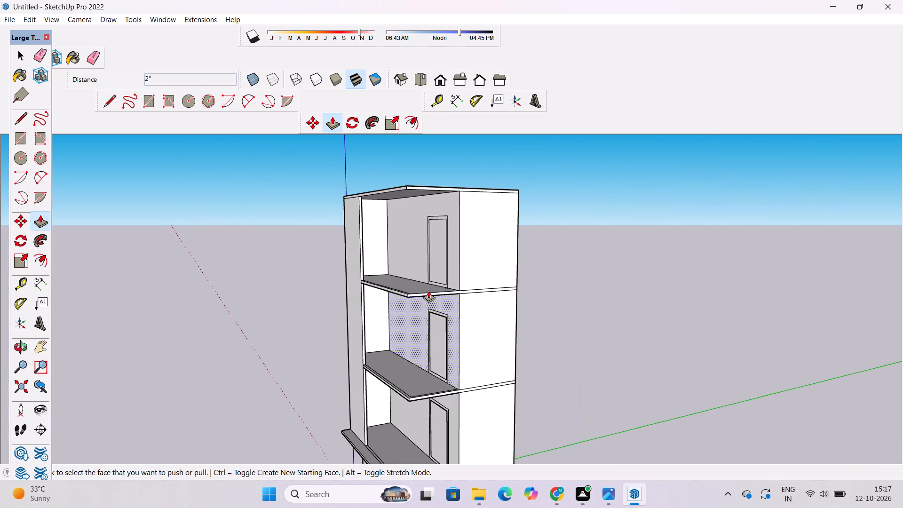
scroll(442, 235, up, 14)
click(427, 257)
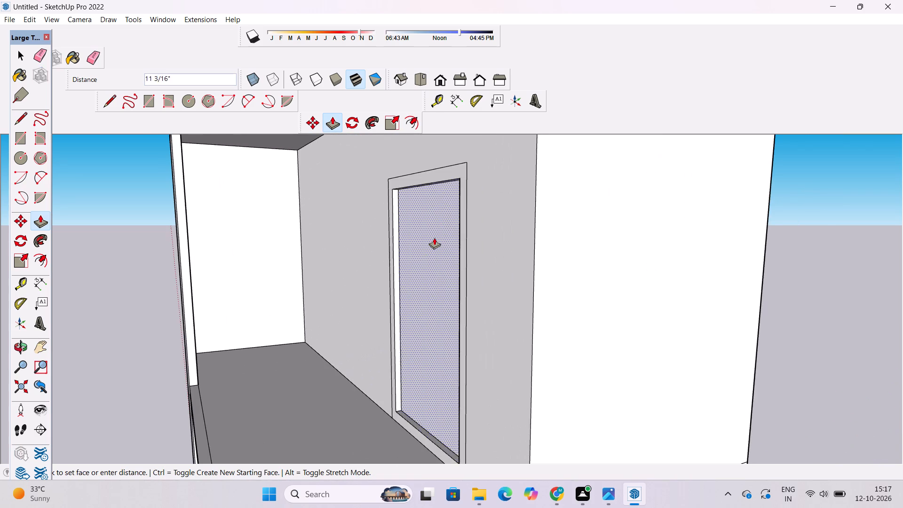
scroll(434, 238, down, 11)
scroll(438, 371, up, 8)
click(436, 395)
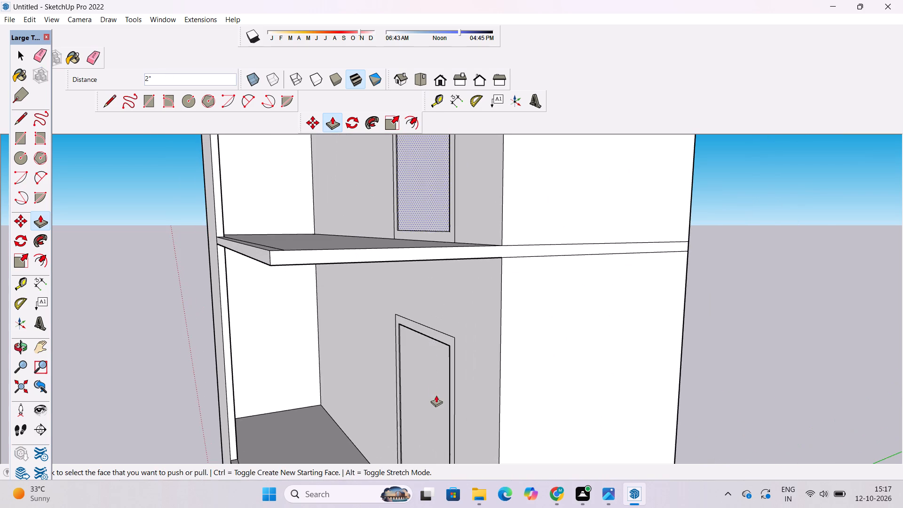
key(space)
Examine the recessed doors on the upper floors and the surrounding slabs from the front and at an angle.
key(o)
scroll(462, 278, down, 9)
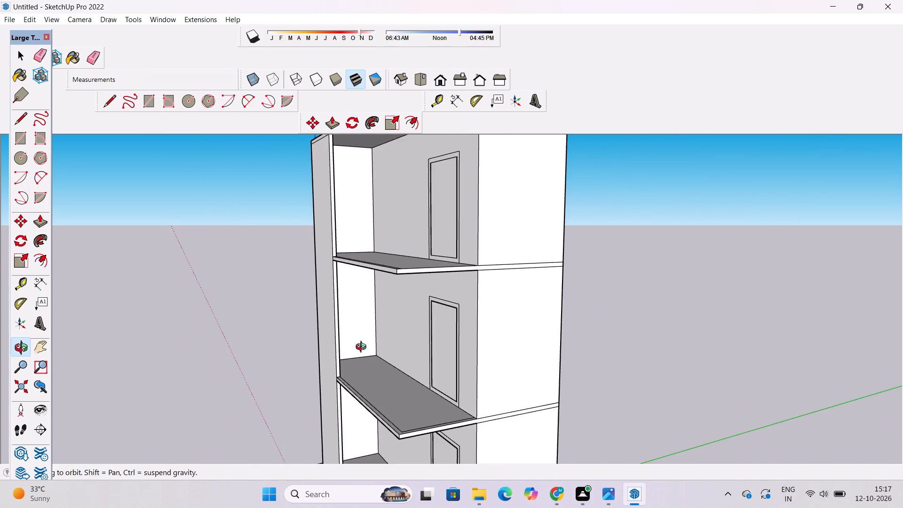
drag(365, 349, 488, 361)
scroll(522, 345, down, 5)
shift+drag(444, 388, 386, 251)
drag(396, 288, 491, 291)
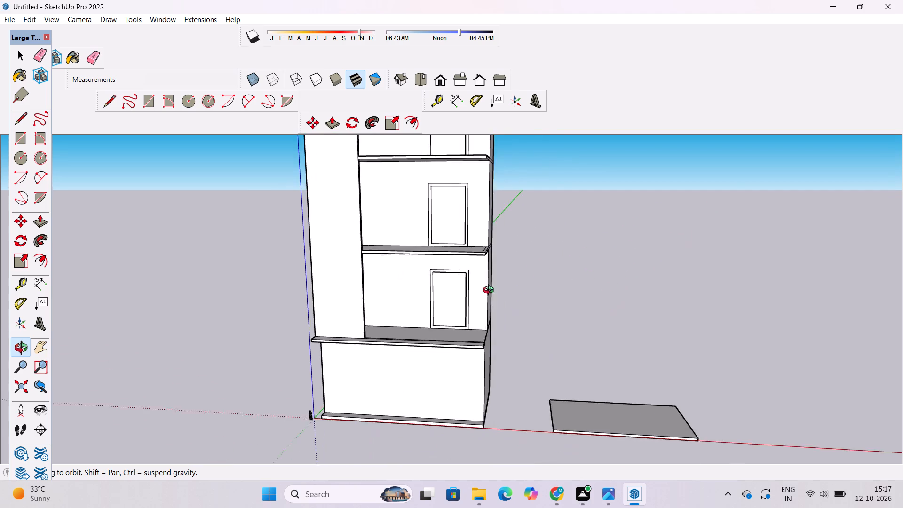
drag(491, 291, 503, 292)
shift+drag(504, 298, 524, 354)
drag(471, 374, 444, 334)
scroll(438, 329, up, 5)
drag(499, 374, 454, 388)
drag(453, 390, 449, 390)
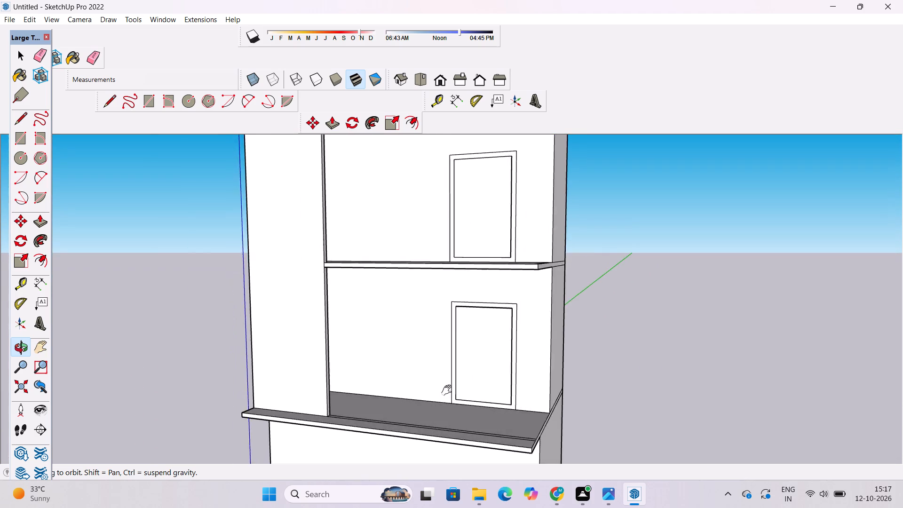
drag(449, 390, 371, 361)
drag(362, 371, 366, 397)
scroll(350, 384, up, 6)
shift+drag(364, 375, 335, 390)
drag(327, 393, 312, 395)
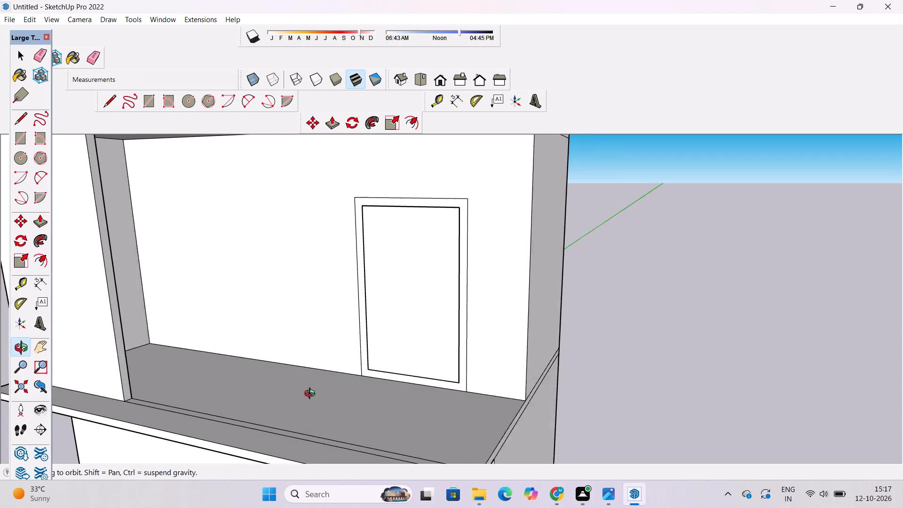
drag(312, 395, 296, 395)
scroll(277, 384, down, 2)
shift+drag(276, 381, 280, 403)
drag(263, 408, 280, 404)
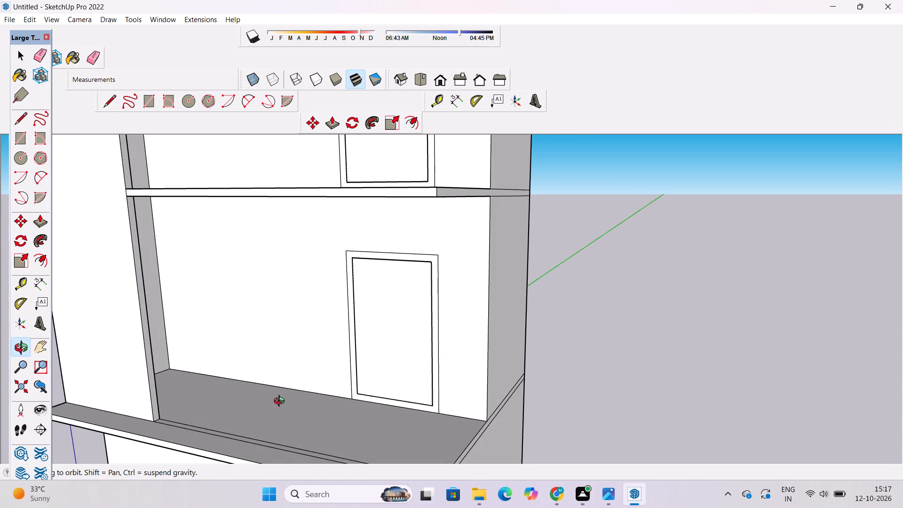
scroll(281, 396, down, 3)
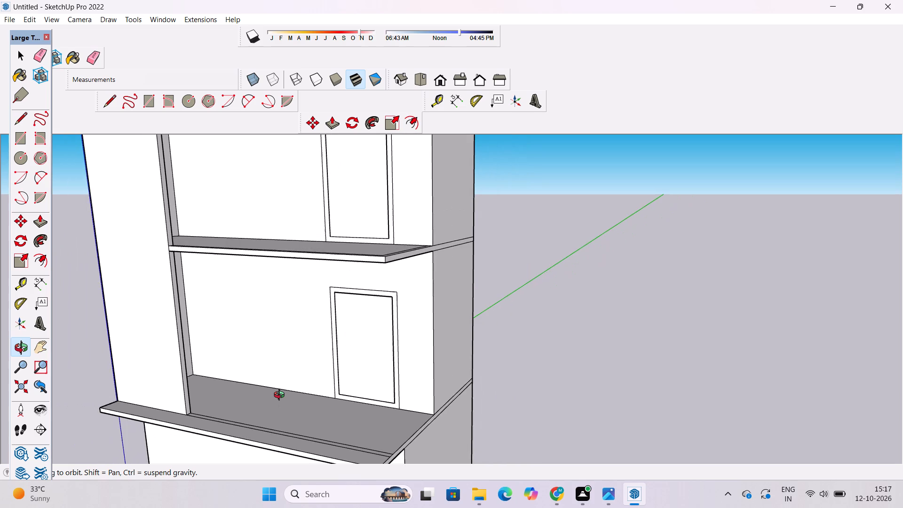
Place a horizontal guide along the top edge of the first upper floor's door with the Tape Measure.
drag(281, 396, 321, 393)
drag(355, 385, 329, 385)
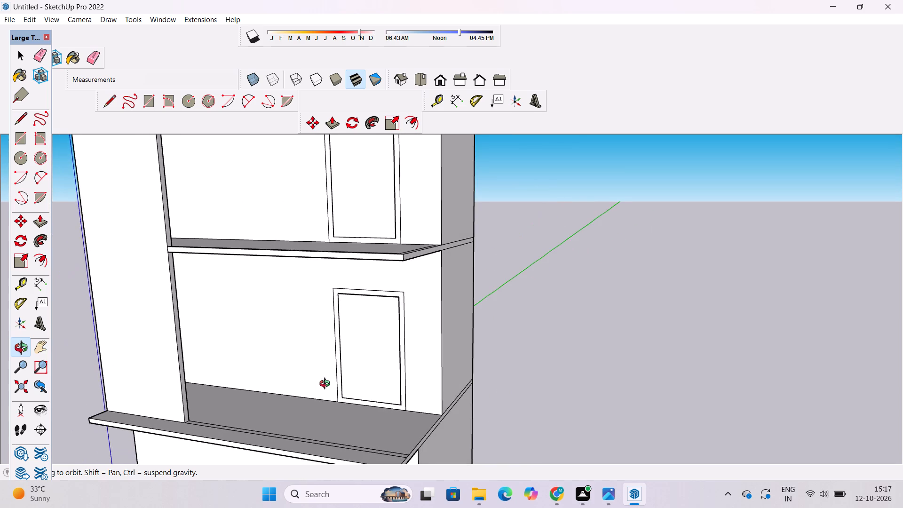
scroll(283, 386, up, 3)
shift+drag(286, 386, 331, 411)
drag(332, 414, 288, 398)
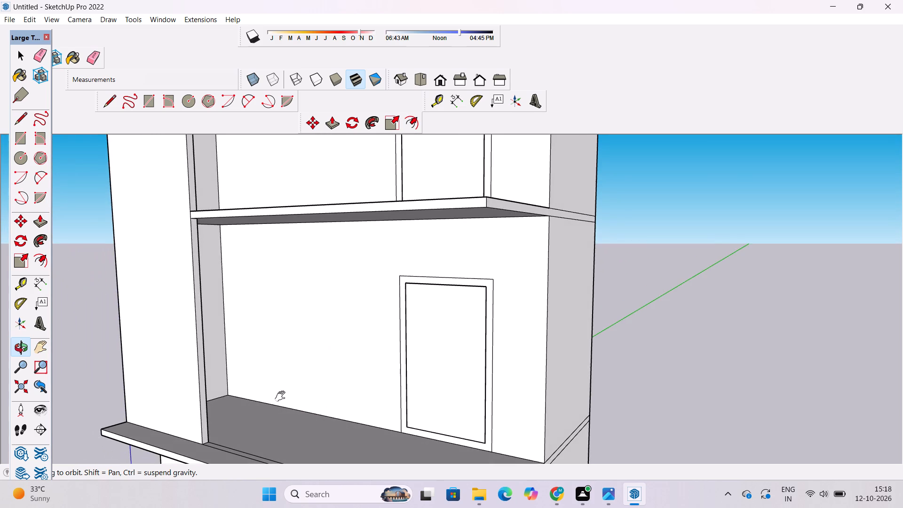
shift+click(282, 397)
drag(286, 402, 298, 405)
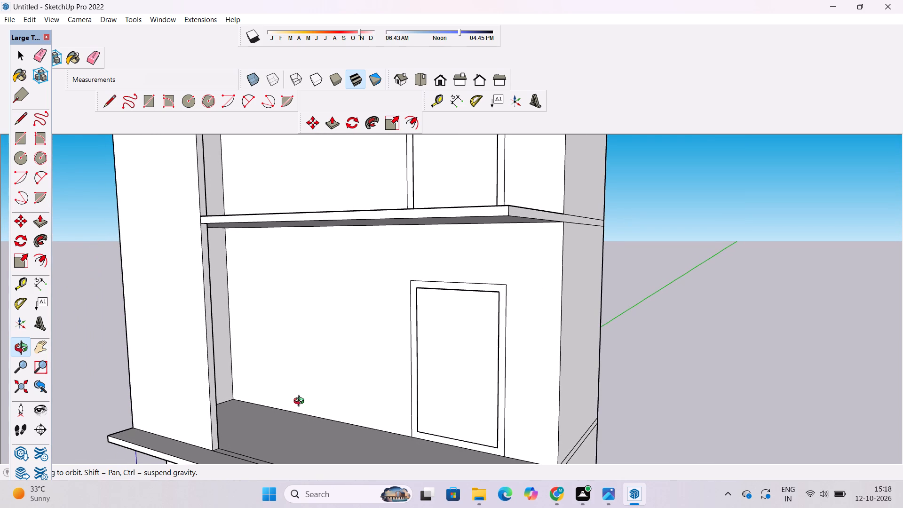
key(t)
click(436, 283)
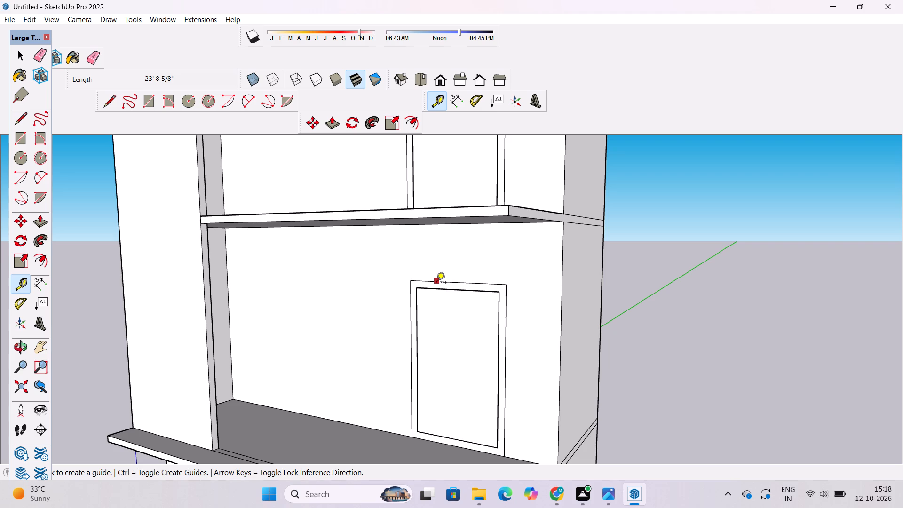
click(416, 283)
scroll(436, 293, down, 2)
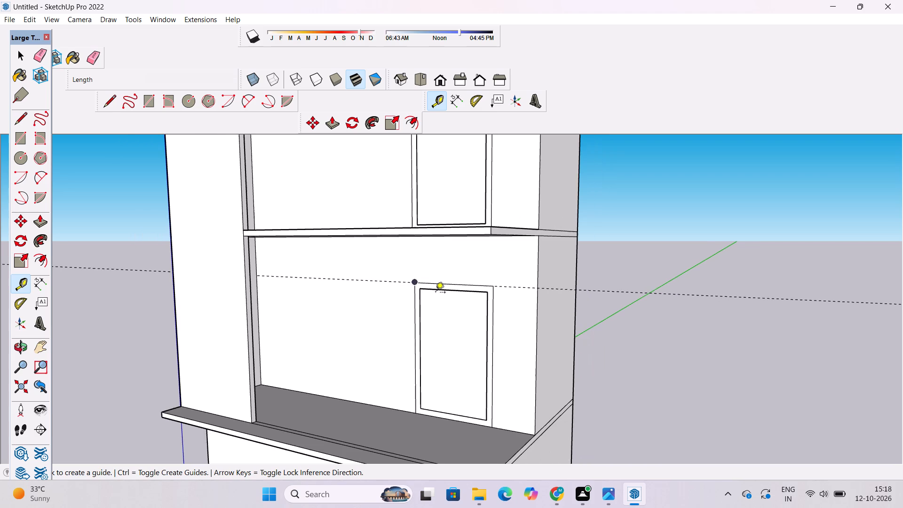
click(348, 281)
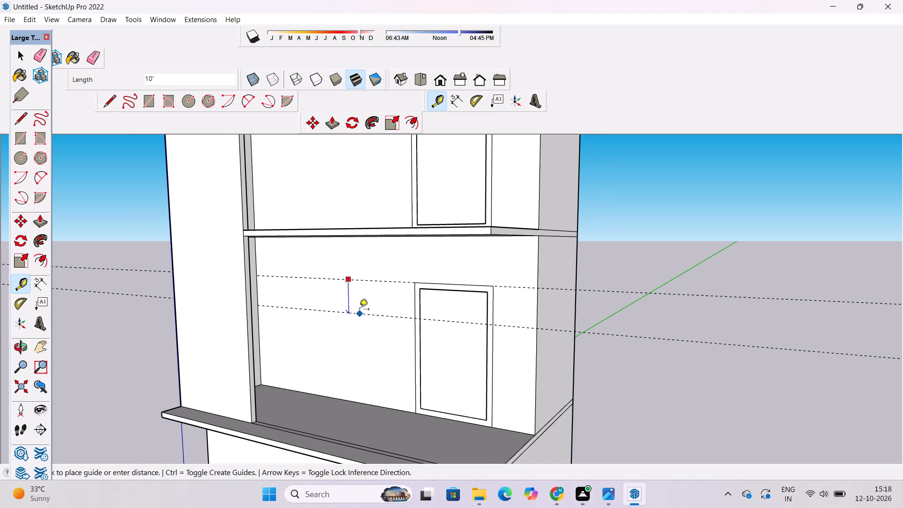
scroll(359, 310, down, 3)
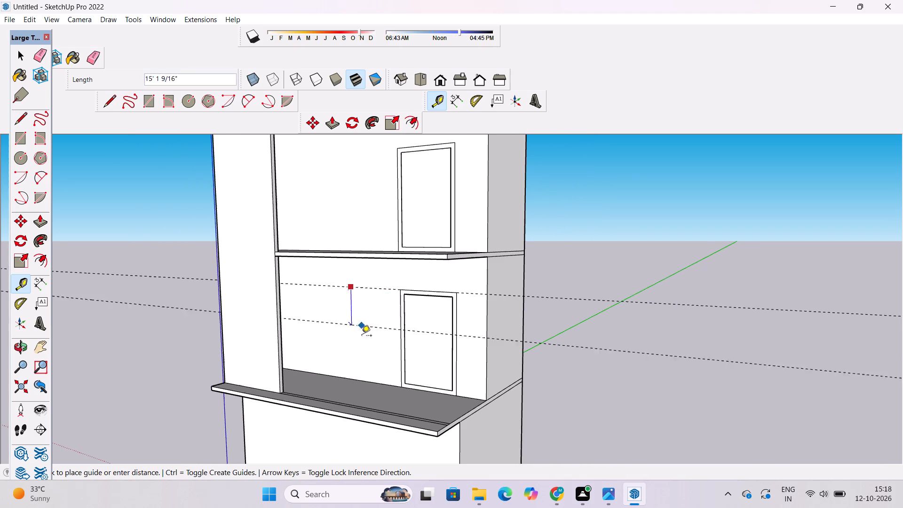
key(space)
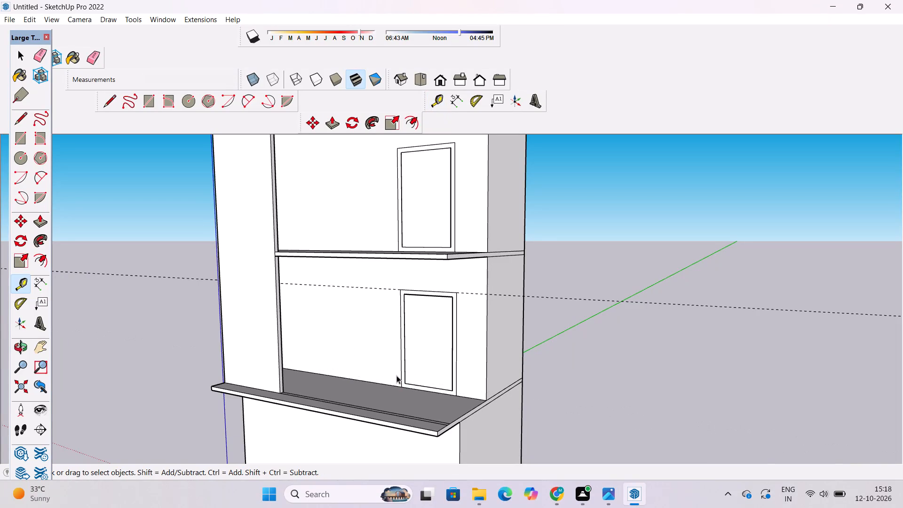
Place a vertical guide 10' from the first upper floor door's side edge, towards the corner wall.
key(t)
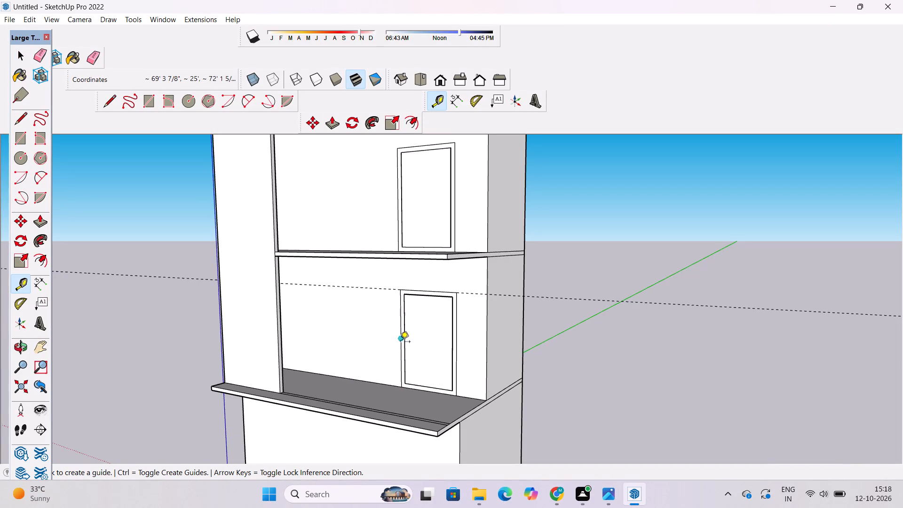
click(401, 342)
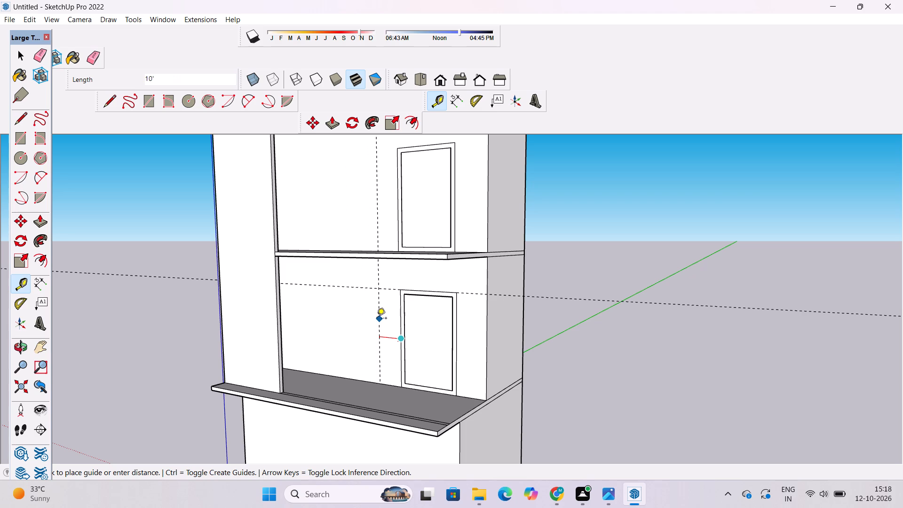
text(10')
key(Return)
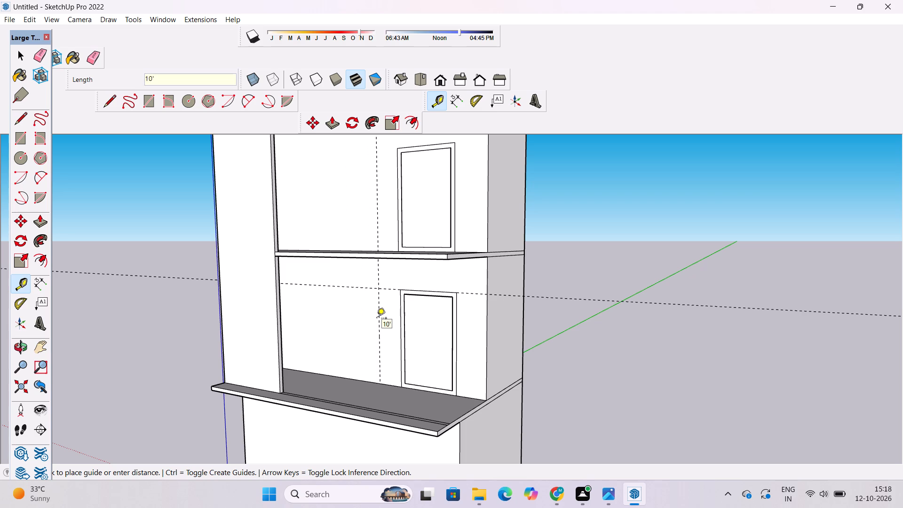
Place a second vertical guide 40' from the first vertical guide, towards the corner wall.
click(377, 303)
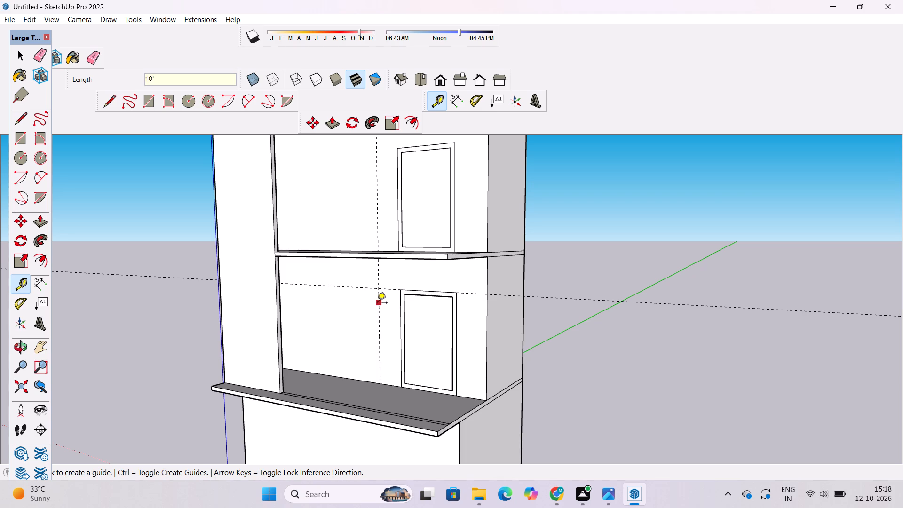
scroll(378, 303, up, 5)
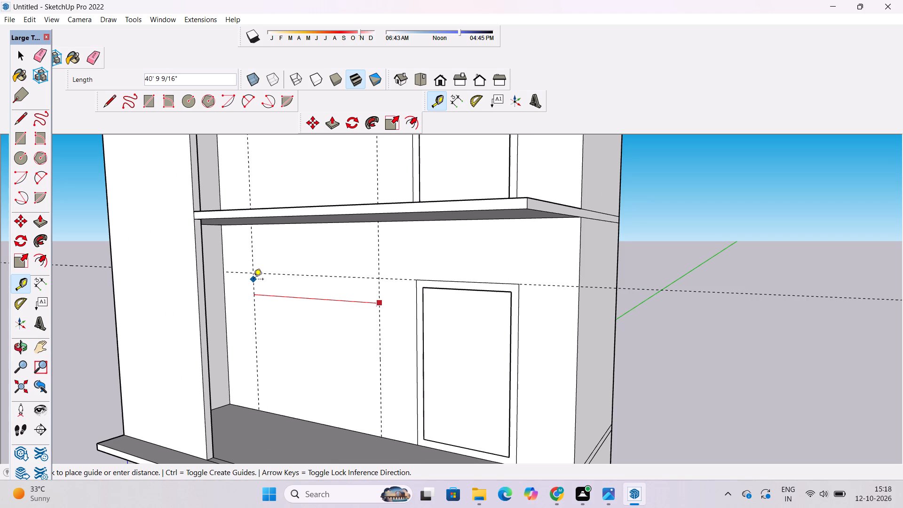
text(40')
key(Return)
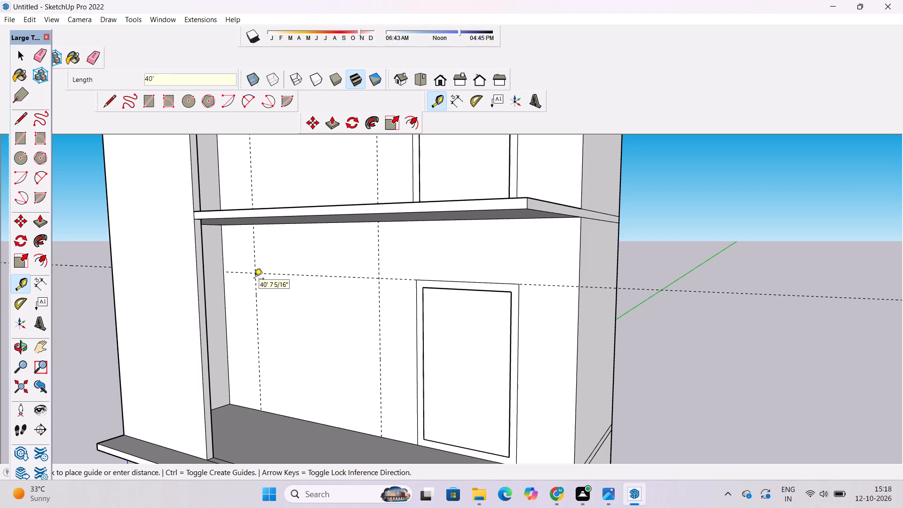
Measure from the wall's upper outer corner and up the outer side edge of the first upper floor's door.
click(583, 218)
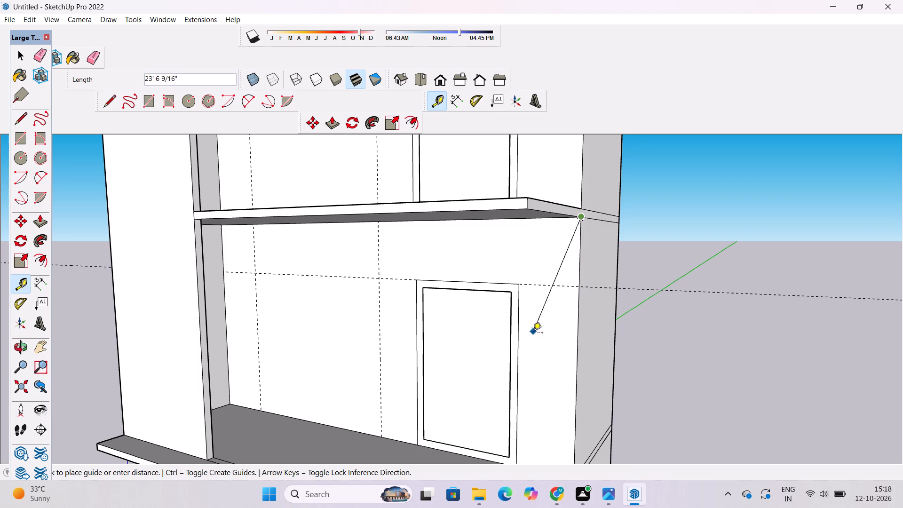
key(space)
key(t)
scroll(477, 286, down, 5)
scroll(477, 351, up, 5)
click(519, 432)
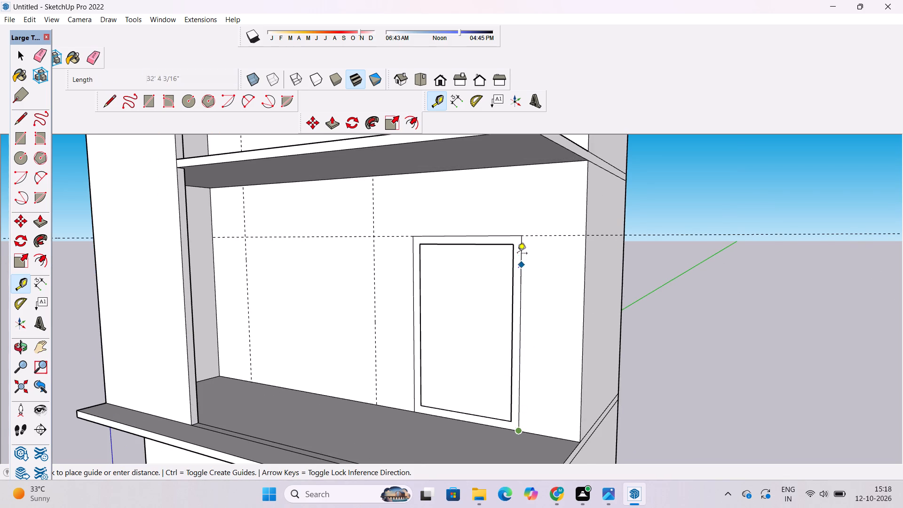
key(space)
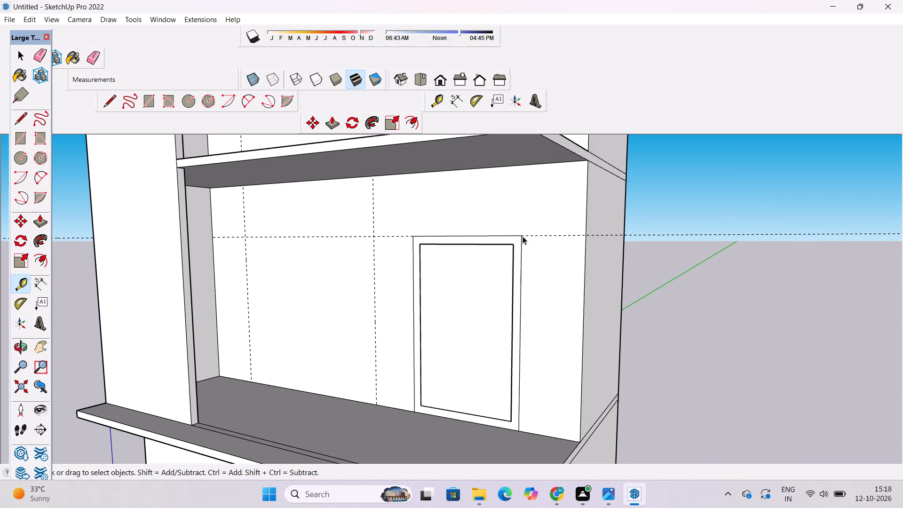
Place a horizontal guide along the top edge of the second upper floor's door.
key(o)
scroll(522, 248, down, 3)
shift+drag(522, 261, 522, 306)
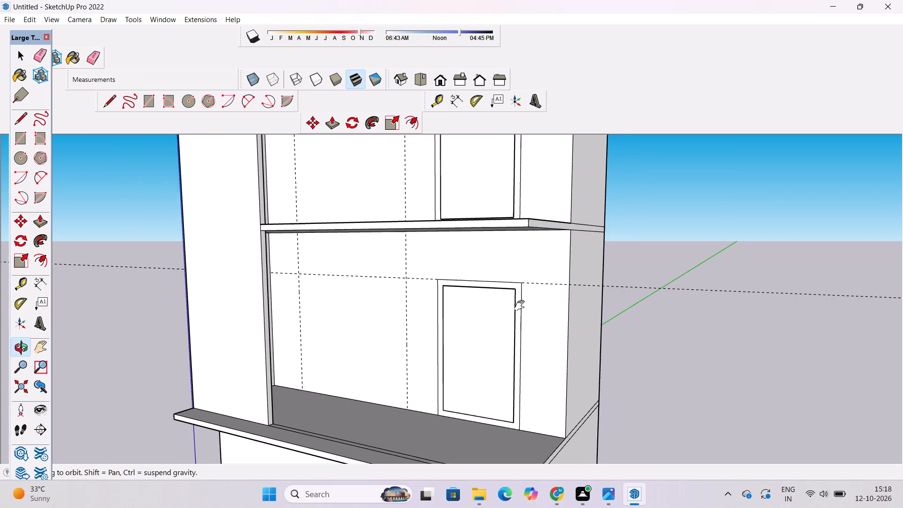
shift+drag(522, 306, 522, 308)
scroll(517, 303, down, 5)
shift+drag(517, 289, 507, 389)
scroll(465, 288, up, 4)
shift+click(465, 288)
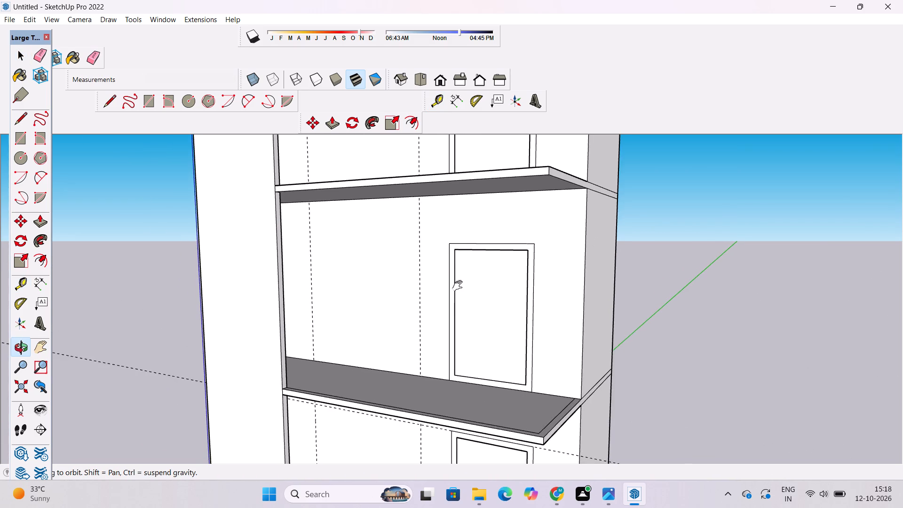
shift+drag(459, 286, 466, 311)
key(t)
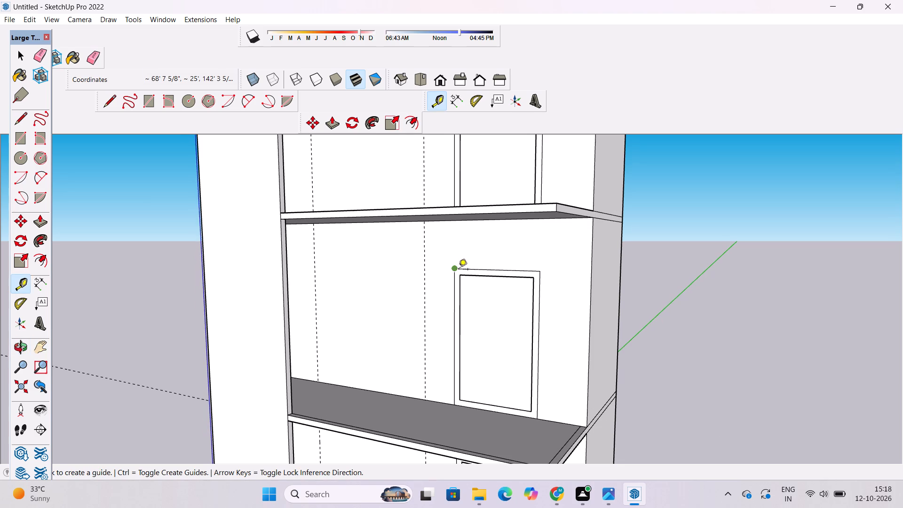
click(459, 270)
click(480, 270)
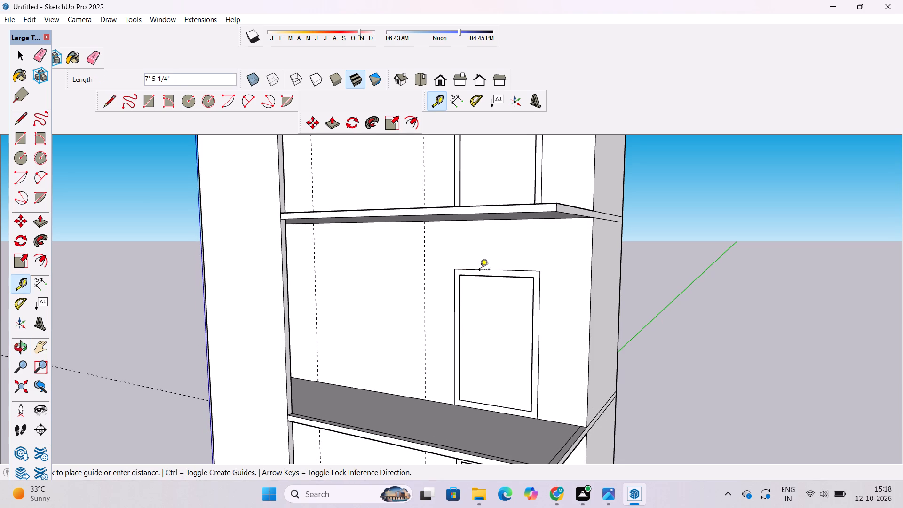
key(ctrl+z)
click(497, 269)
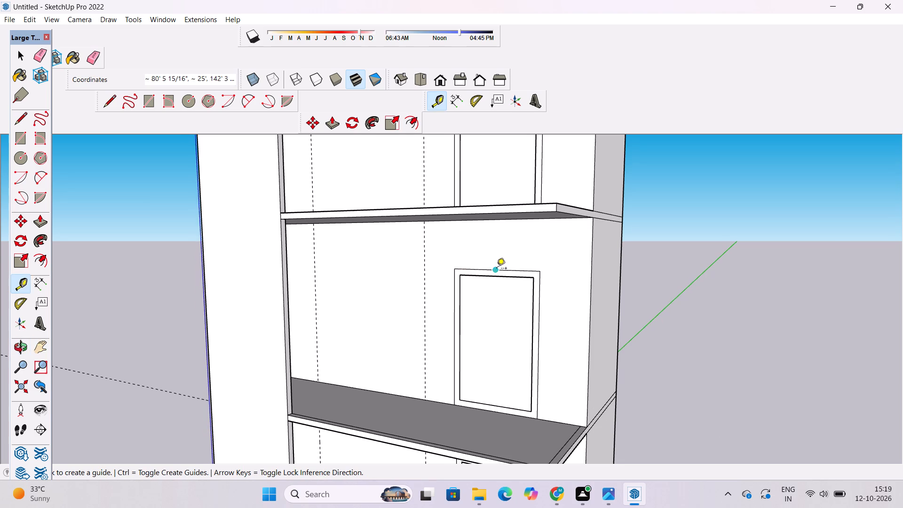
click(455, 267)
Place a horizontal guide along the top edge of the top floor's door.
scroll(459, 347, down, 5)
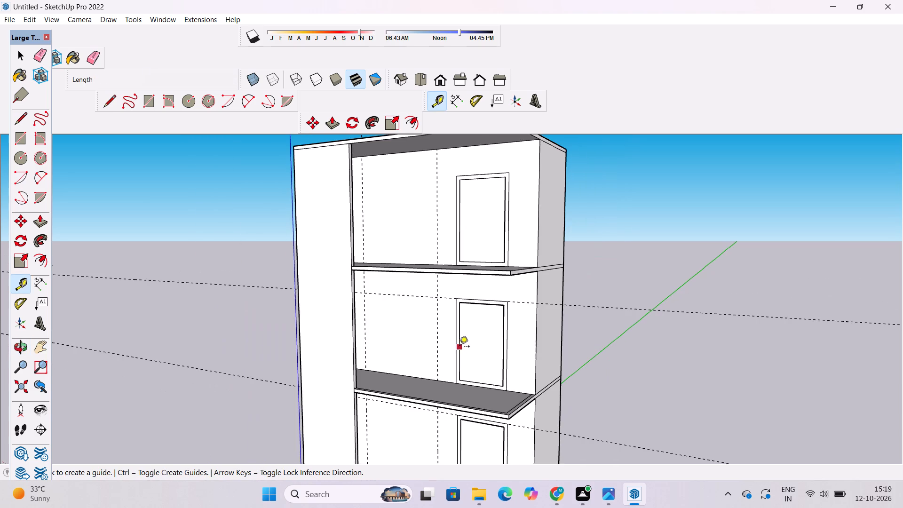
scroll(476, 167, up, 6)
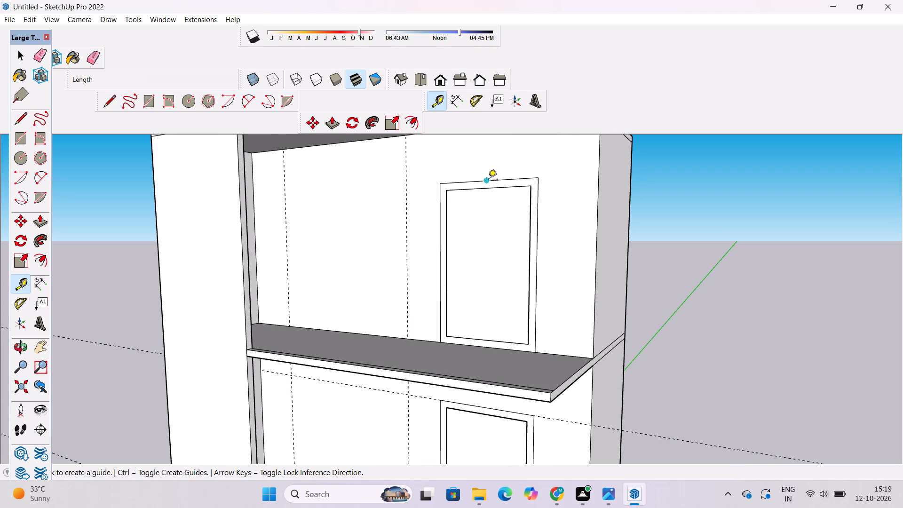
click(488, 181)
click(468, 179)
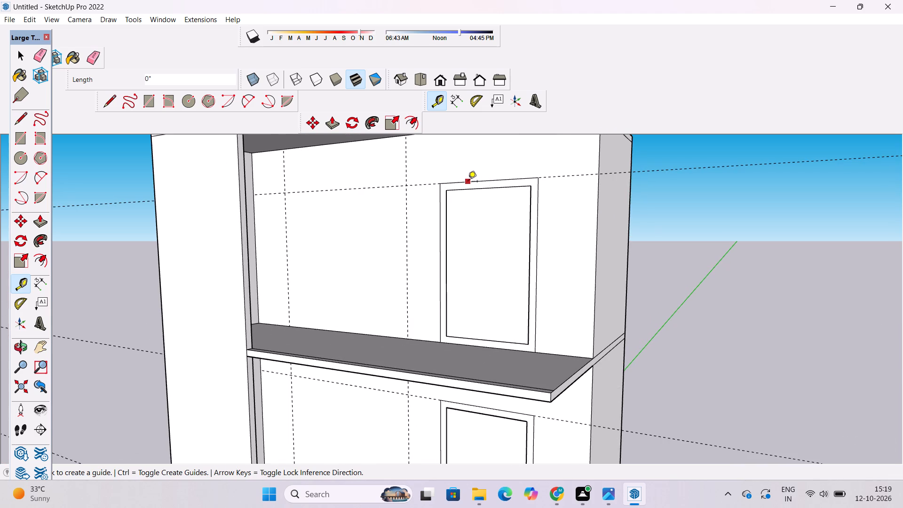
Examine the whole building front with the guides across the three upper floors.
key(o)
scroll(480, 193, down, 10)
drag(458, 220, 462, 240)
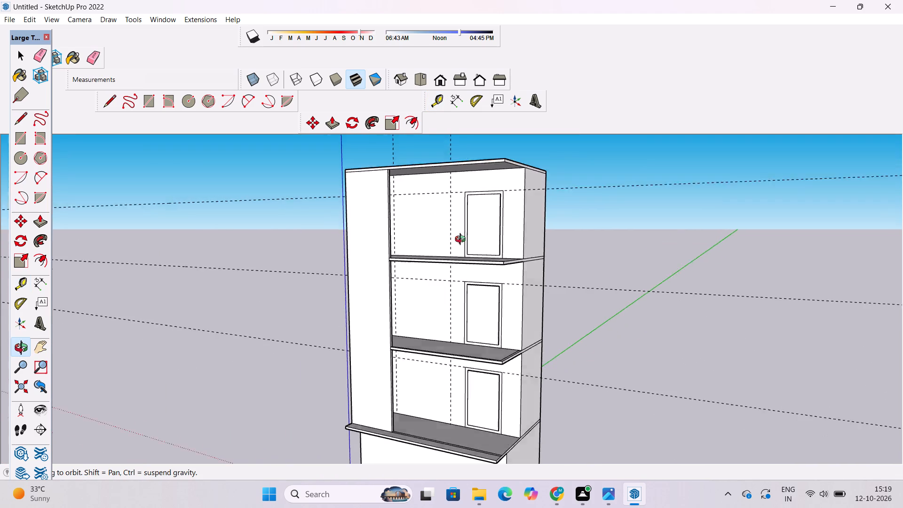
drag(462, 240, 463, 242)
scroll(453, 232, down, 6)
scroll(427, 324, up, 5)
drag(438, 329, 456, 309)
scroll(457, 308, down, 4)
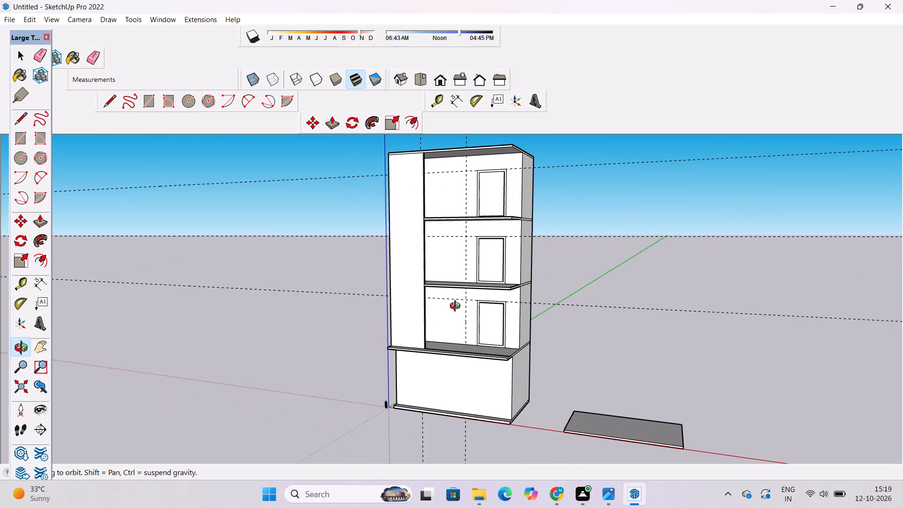
Draw a rectangular outline 40' wide and about 37' high on the first upper floor's wall, following the guides from the slab to door-top level.
scroll(477, 282, up, 4)
scroll(450, 362, up, 8)
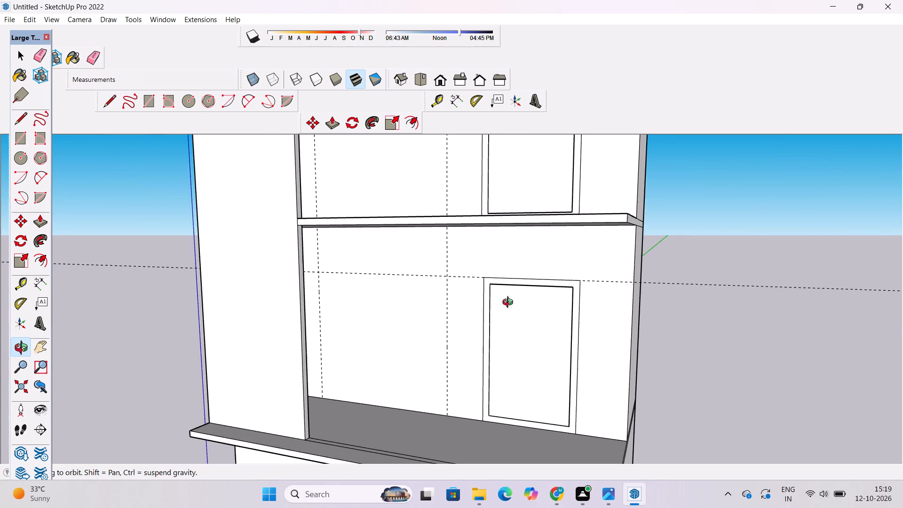
drag(551, 319, 507, 321)
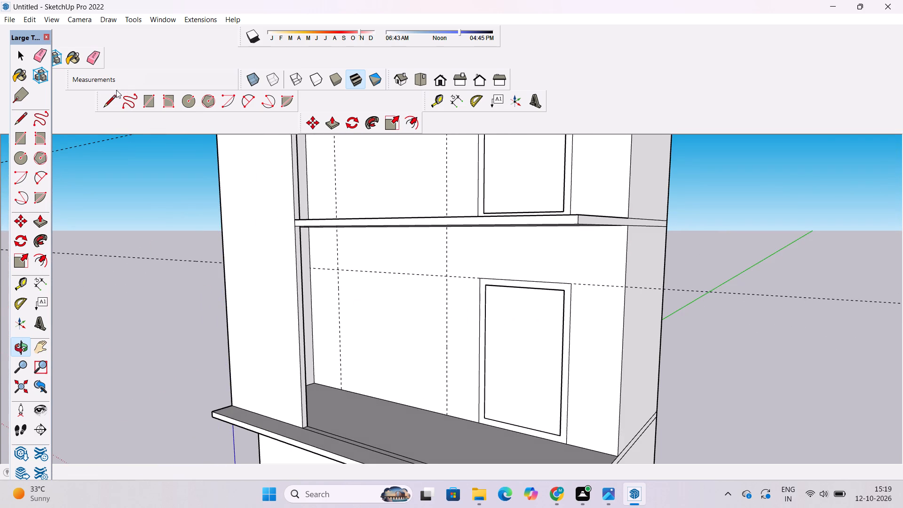
click(108, 99)
click(342, 389)
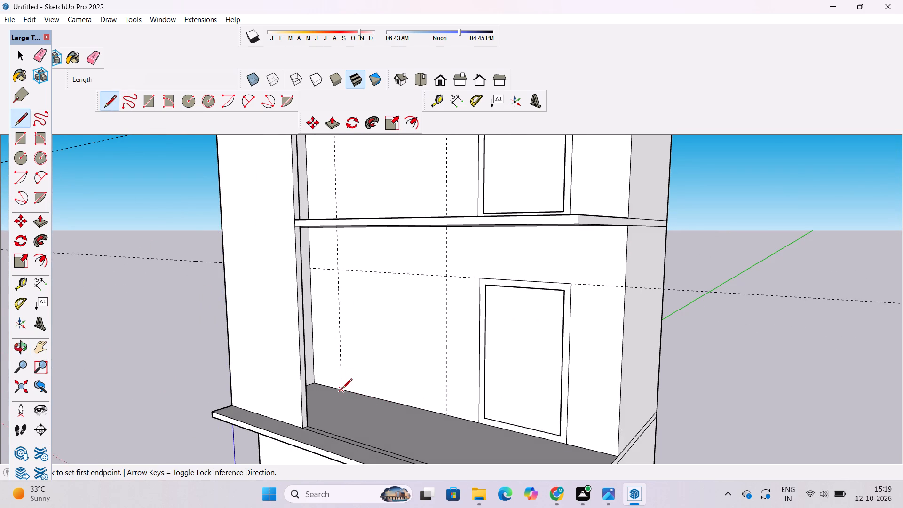
click(341, 272)
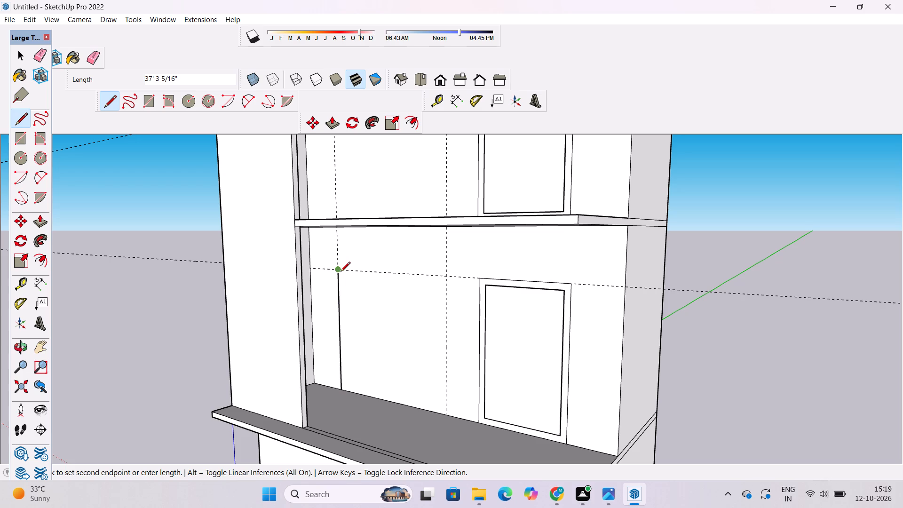
click(446, 276)
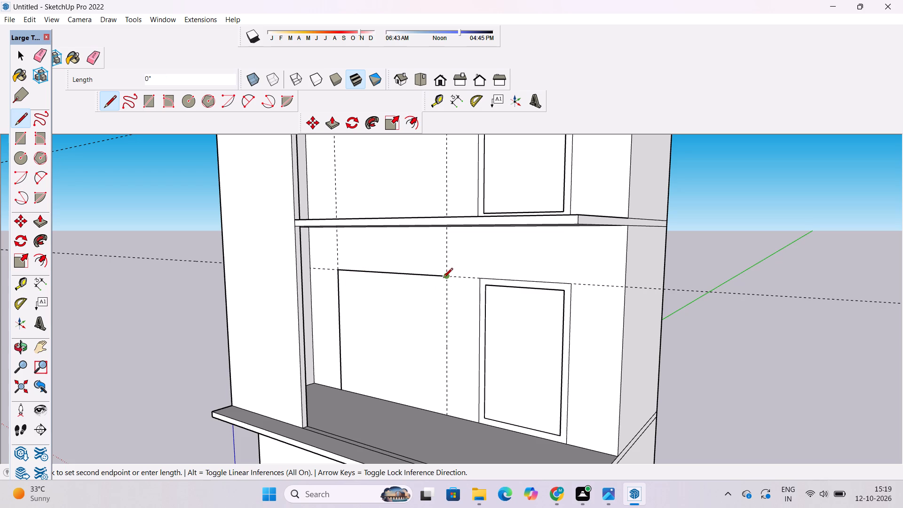
click(448, 417)
Draw a rectangular outline 40' wide and about 37' high on the second upper floor's wall, following the guides from slab to door-top level.
scroll(406, 439, down, 6)
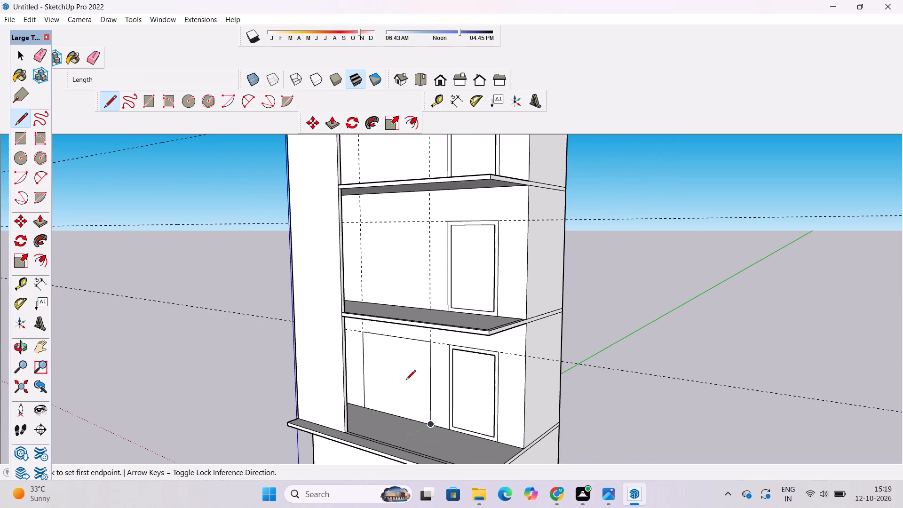
scroll(405, 267, down, 3)
scroll(401, 220, up, 7)
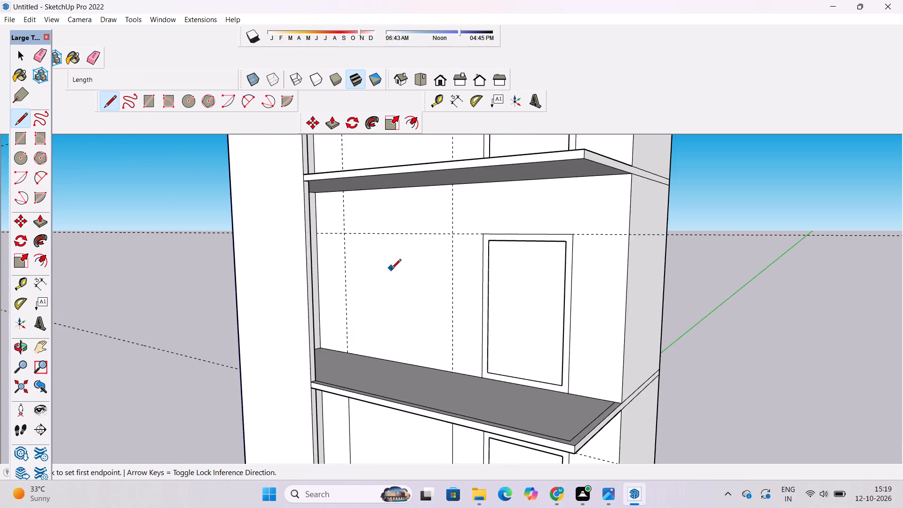
scroll(388, 277, up, 4)
click(331, 385)
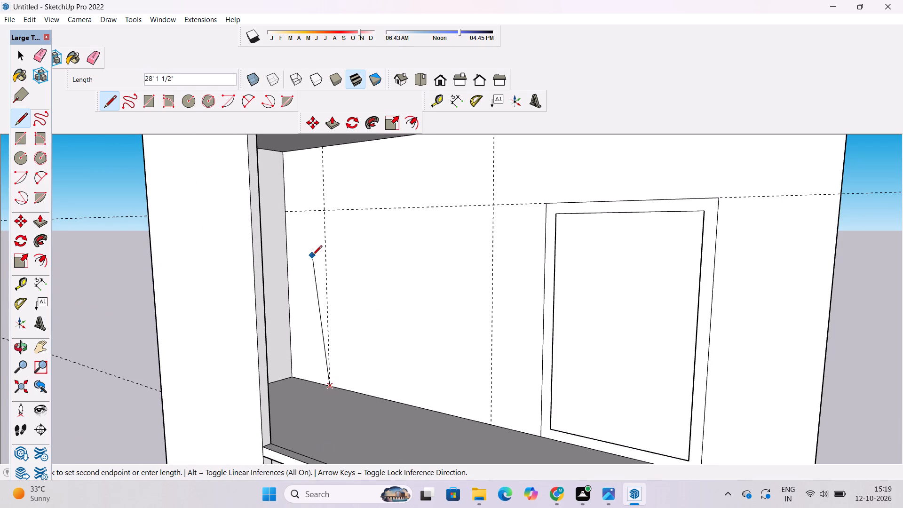
click(322, 213)
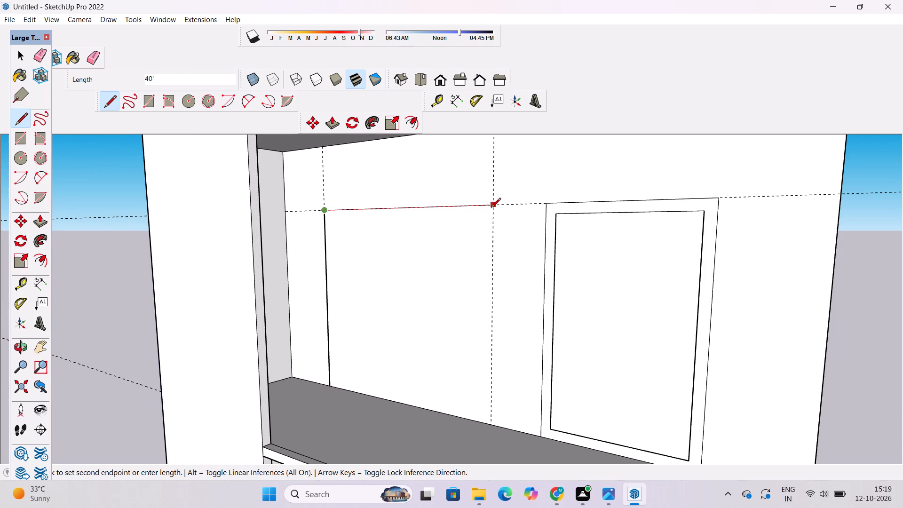
click(491, 208)
scroll(491, 208, down, 4)
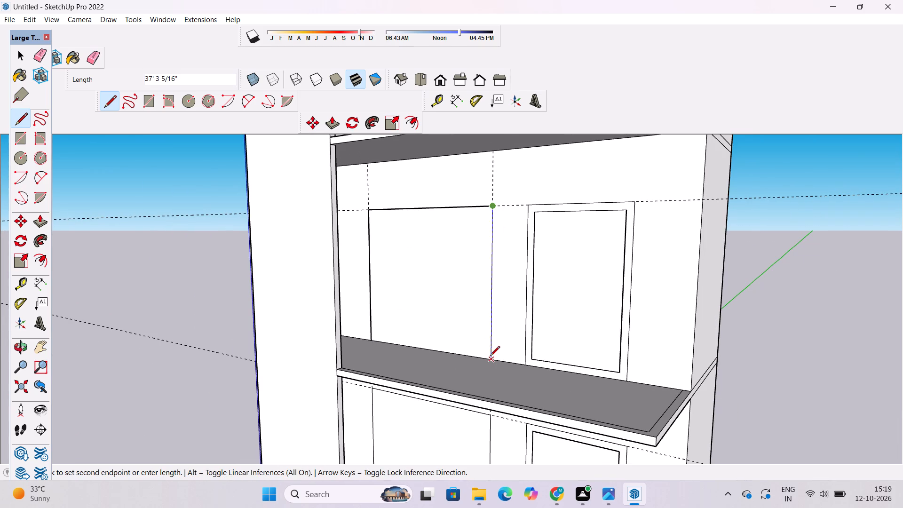
click(491, 359)
Draw a matching outline 40' wide and about 37' high on the top floor's wall, following the guides from slab to door-top level.
scroll(378, 378, down, 13)
scroll(401, 256, up, 4)
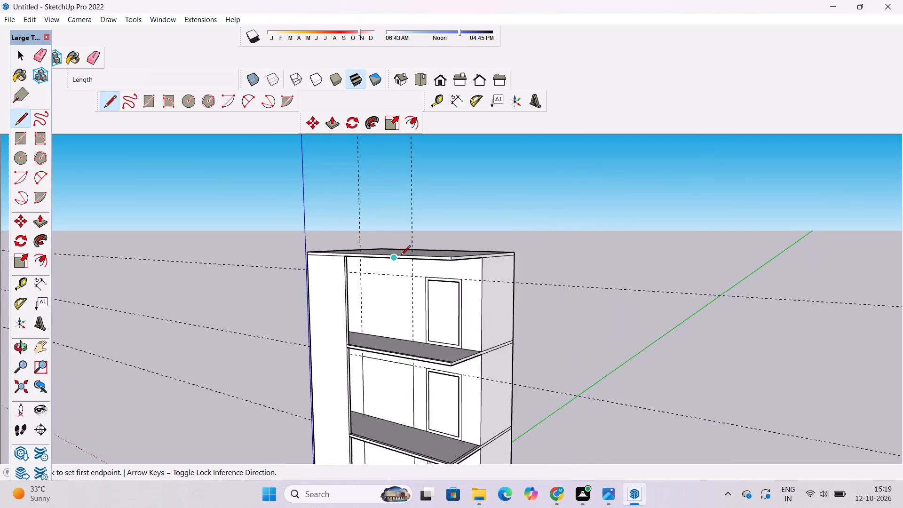
scroll(401, 279, up, 4)
scroll(378, 344, up, 3)
click(333, 365)
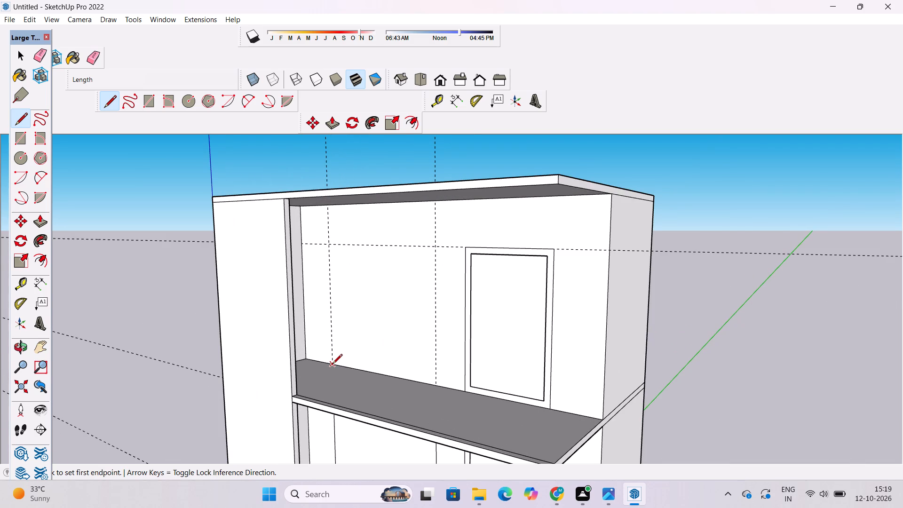
click(329, 244)
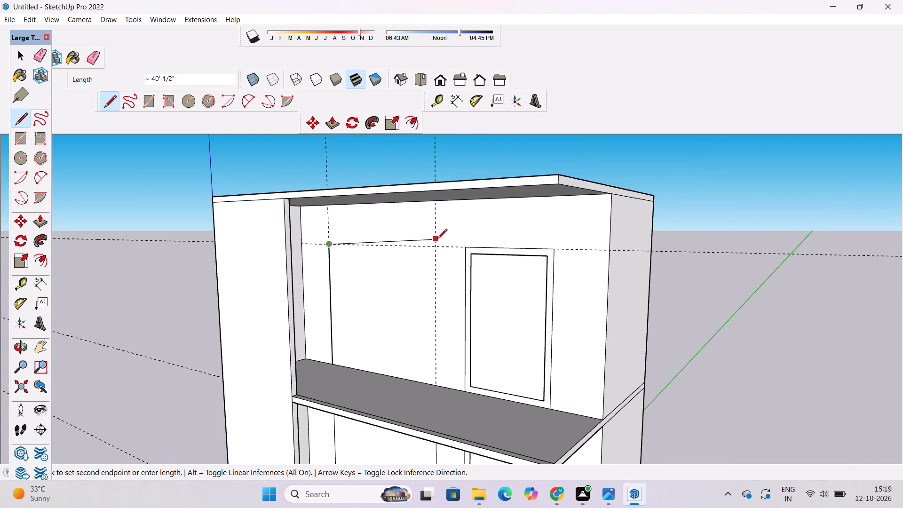
click(436, 249)
scroll(434, 248, down, 2)
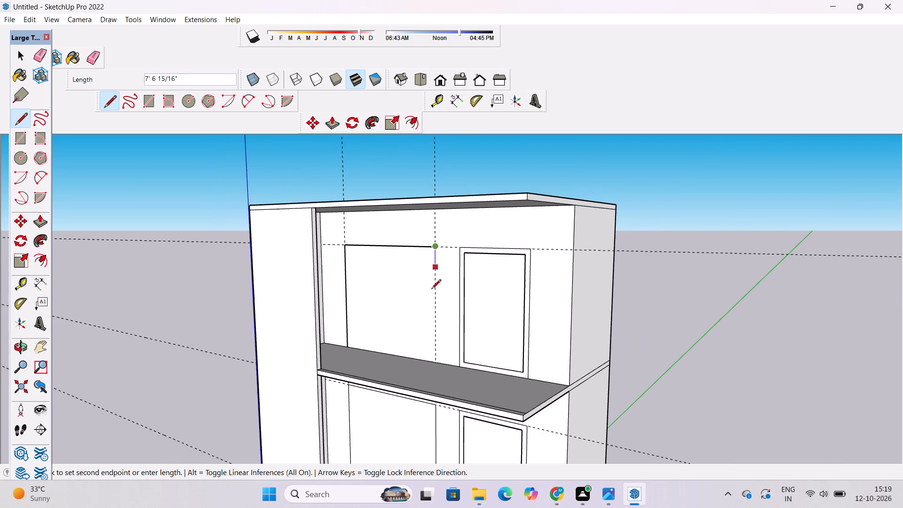
click(435, 363)
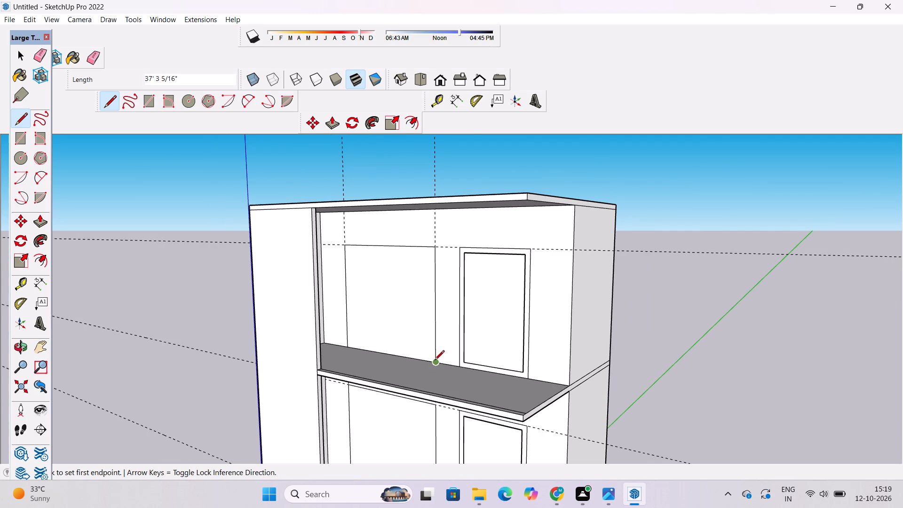
key(space)
Erase the vertical and horizontal guides around the three upper floors.
key(o)
scroll(416, 329, down, 6)
drag(348, 350, 446, 340)
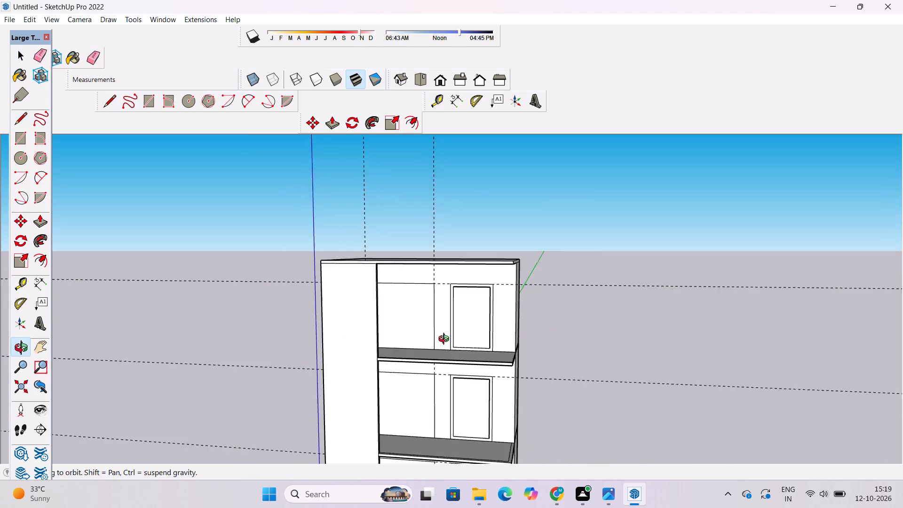
drag(446, 340, 448, 340)
shift+drag(454, 339, 378, 327)
shift+drag(377, 327, 420, 309)
scroll(429, 301, down, 4)
shift+drag(420, 344, 415, 316)
drag(415, 317, 420, 325)
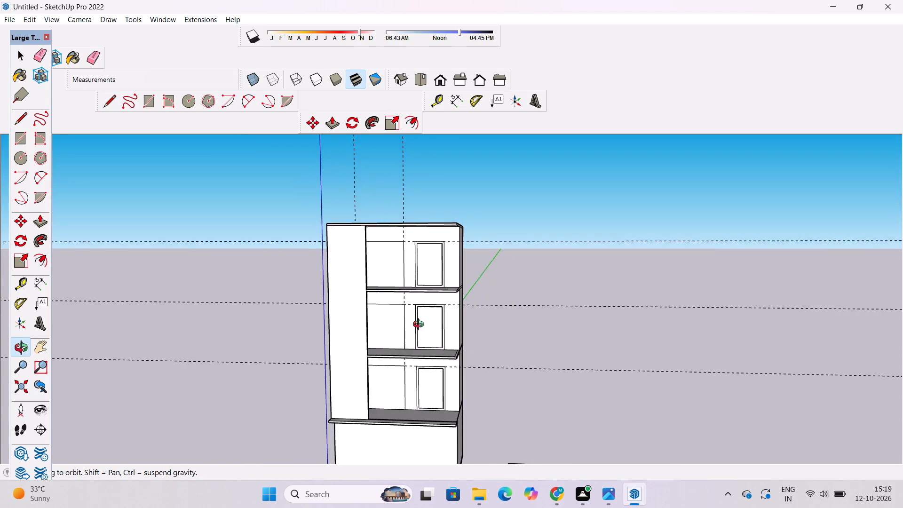
drag(420, 325, 421, 326)
key(e)
drag(518, 233, 522, 252)
drag(522, 263, 523, 308)
drag(527, 225, 529, 243)
drag(409, 187, 397, 193)
drag(380, 168, 353, 190)
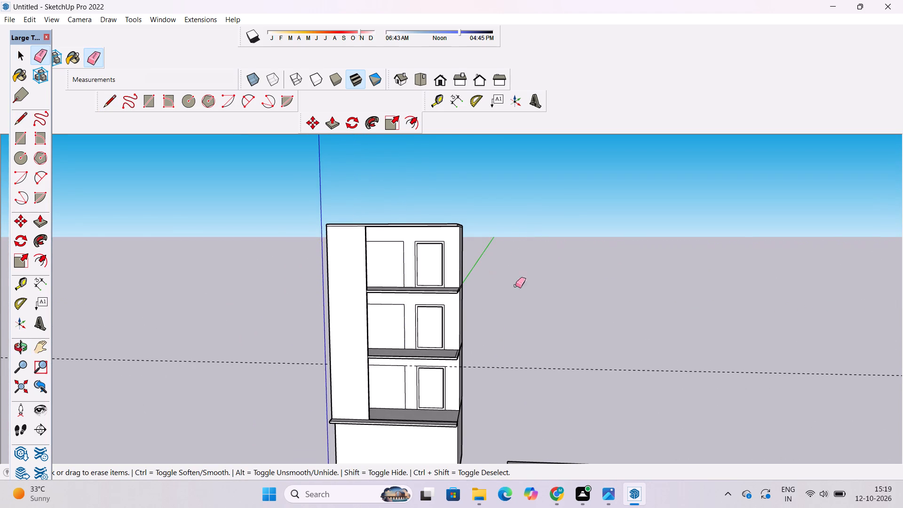
drag(564, 328, 562, 379)
Examine the wall outlines and doors on the upper floors from several angles.
key(o)
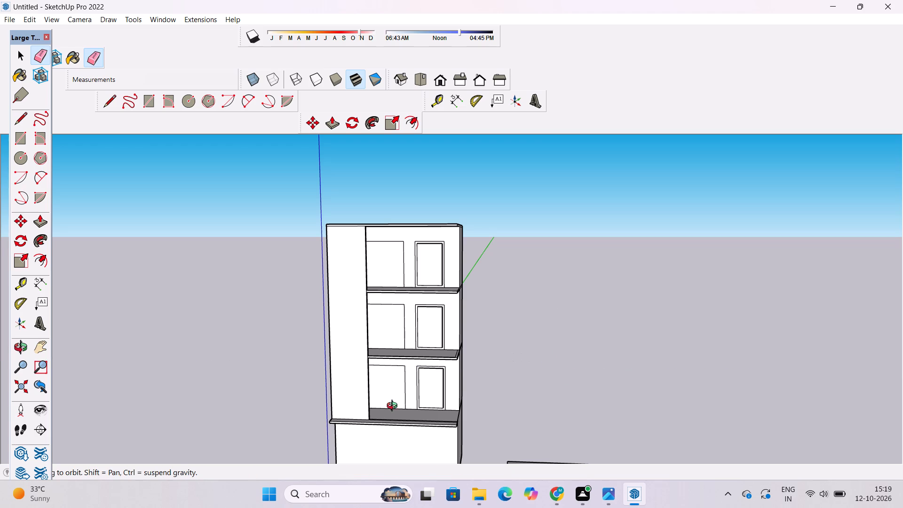
scroll(388, 408, up, 9)
shift+drag(443, 348, 428, 360)
scroll(427, 360, up, 5)
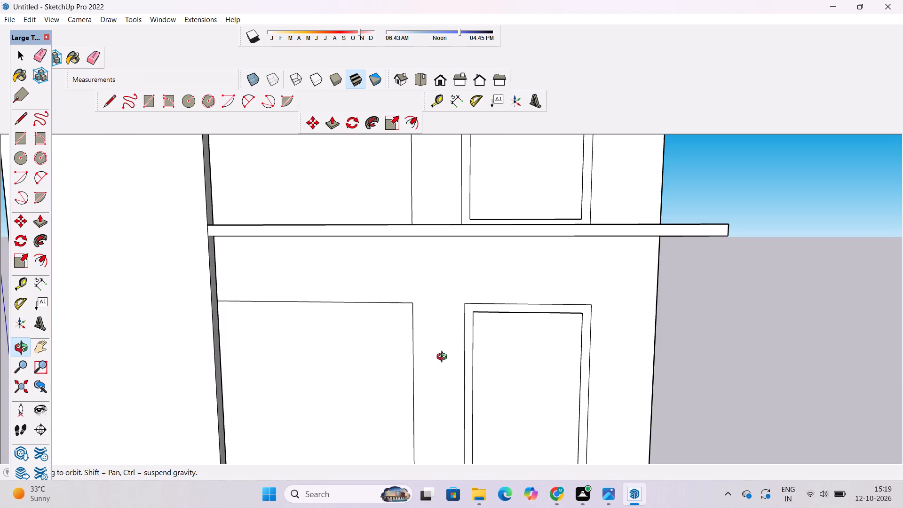
drag(447, 359, 381, 368)
scroll(293, 381, down, 2)
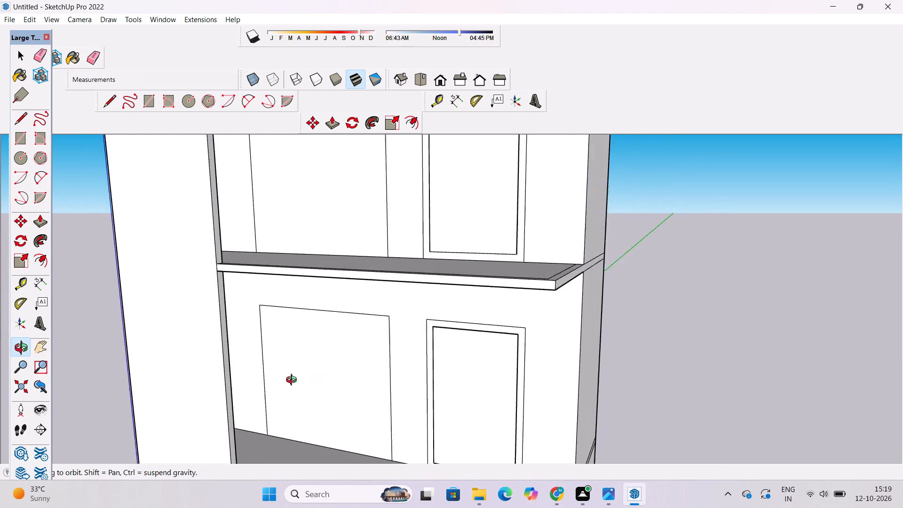
scroll(293, 381, down, 2)
drag(258, 409, 339, 353)
shift+click(341, 358)
scroll(341, 359, down, 5)
shift+drag(354, 350, 352, 377)
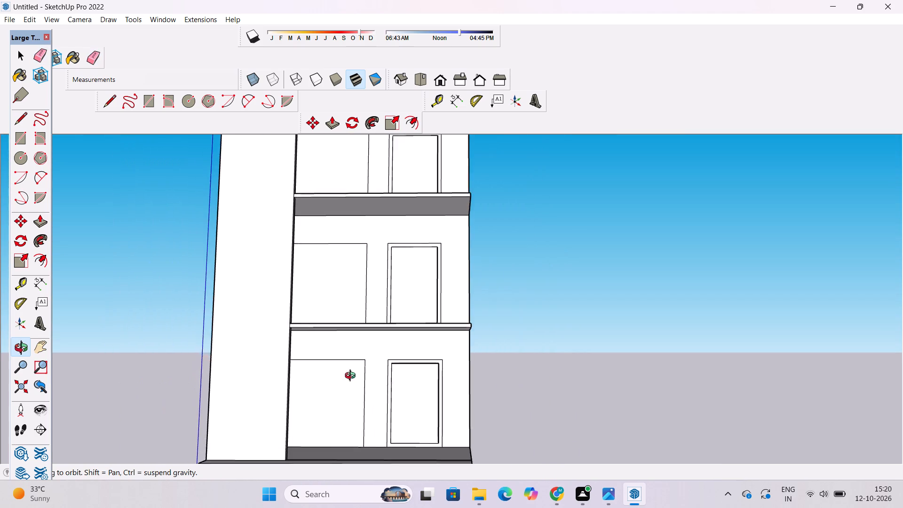
drag(352, 381, 339, 414)
scroll(347, 402, up, 4)
drag(405, 402, 358, 402)
scroll(353, 391, up, 2)
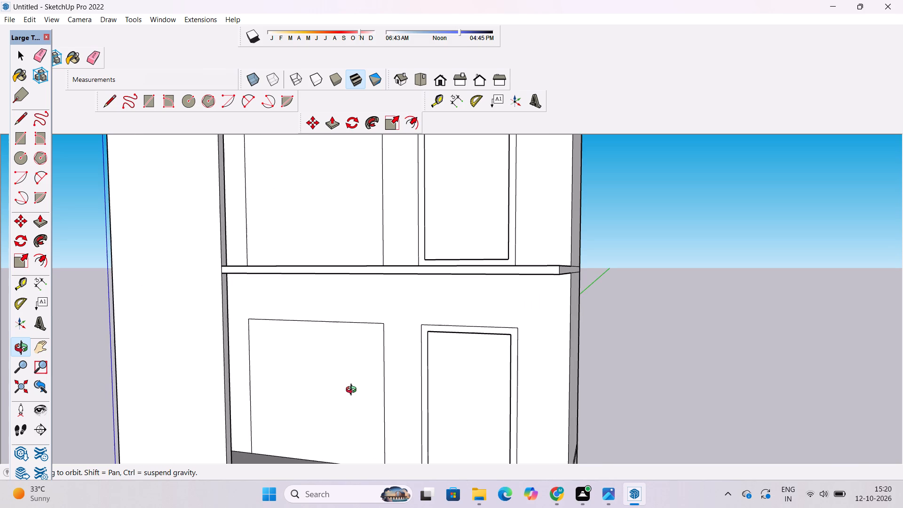
scroll(359, 384, down, 3)
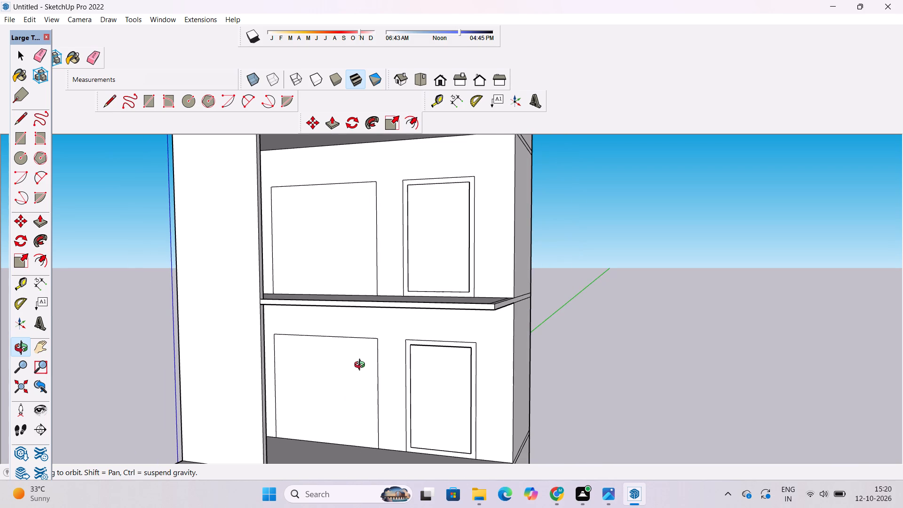
drag(333, 396, 372, 386)
shift+drag(364, 389, 404, 369)
drag(404, 378, 370, 403)
scroll(337, 403, up, 2)
drag(412, 388, 398, 393)
drag(398, 393, 368, 412)
drag(366, 412, 360, 407)
key(o)
Offset the first upper floor's outline inward about 2' 5", lining it up with the top of the door's inner frame.
key(f)
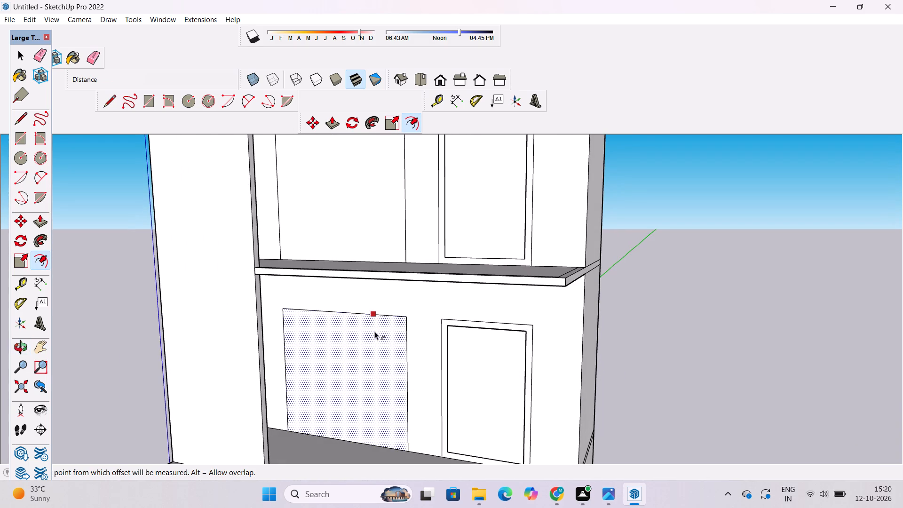
click(375, 328)
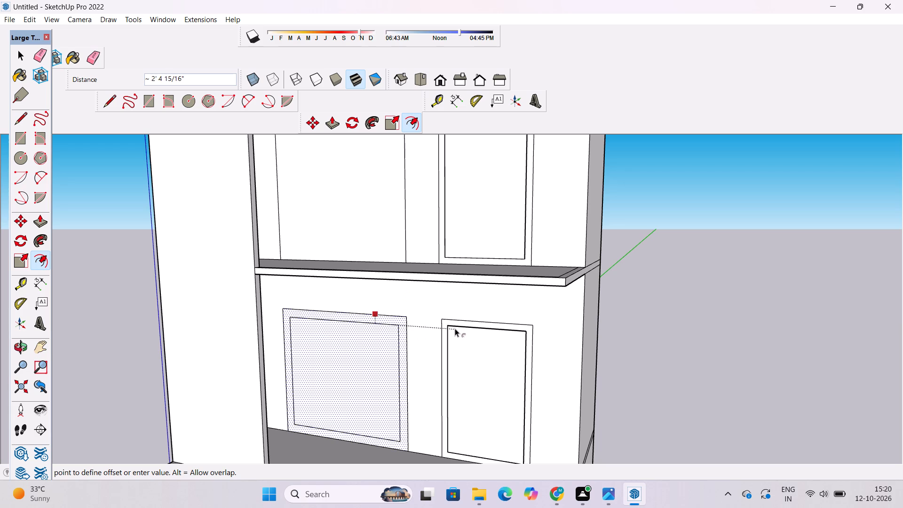
click(455, 328)
Offset the second upper floor's outline inward, lining it up with the top of the adjacent door's inner frame.
scroll(390, 423, down, 5)
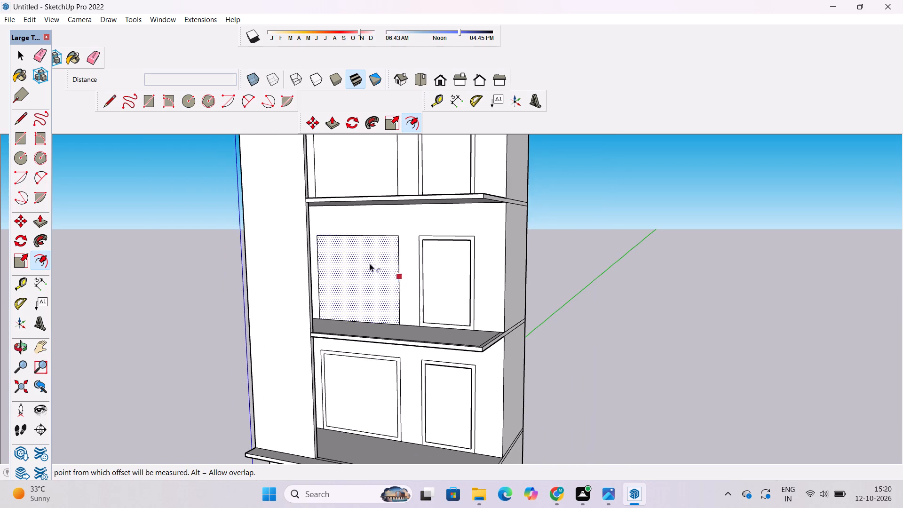
scroll(381, 222, up, 8)
click(388, 252)
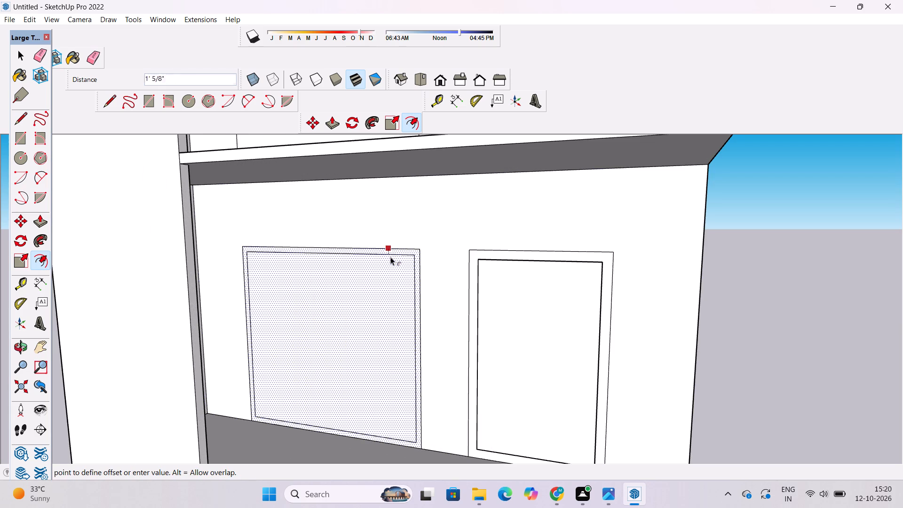
click(483, 260)
Offset the top floor's outline inward about 1' 7", lining it up with the top of the door's inner frame, and clear the selection.
scroll(395, 370, down, 2)
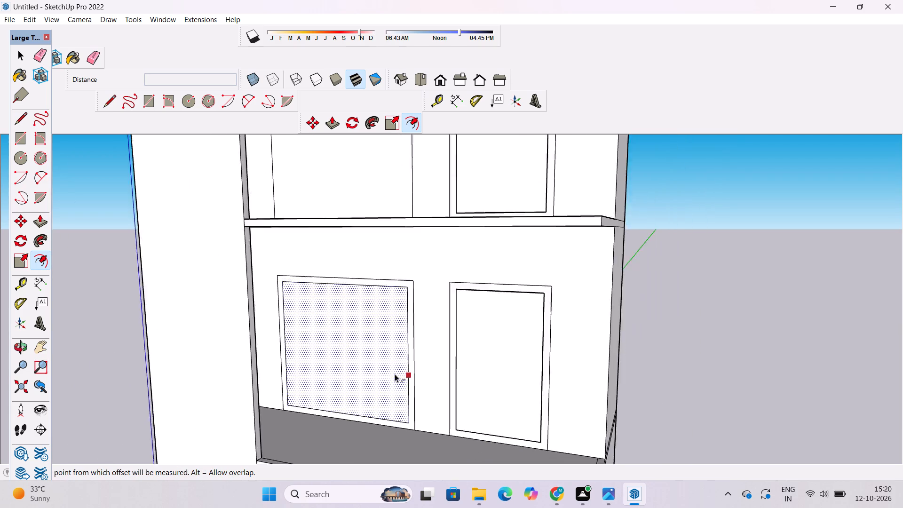
scroll(395, 374, down, 9)
scroll(403, 215, up, 11)
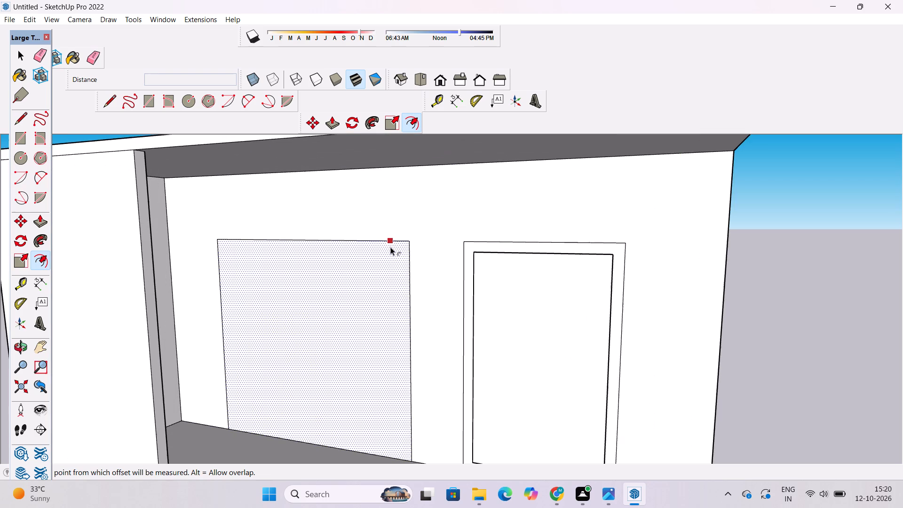
click(390, 247)
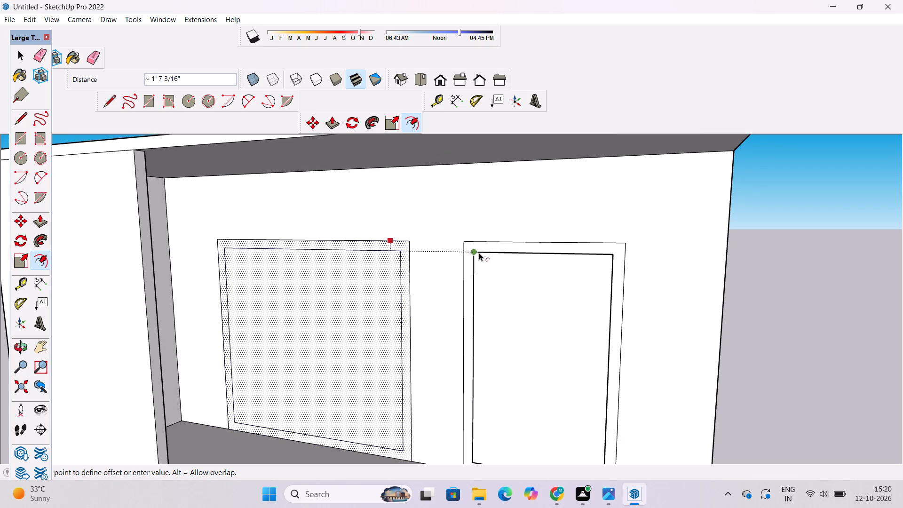
click(478, 253)
key(space)
scroll(372, 232, down, 6)
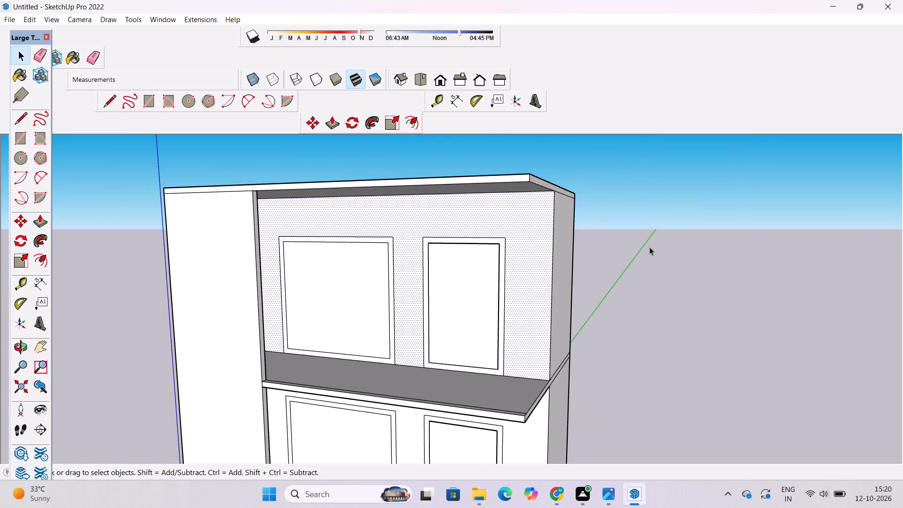
click(650, 247)
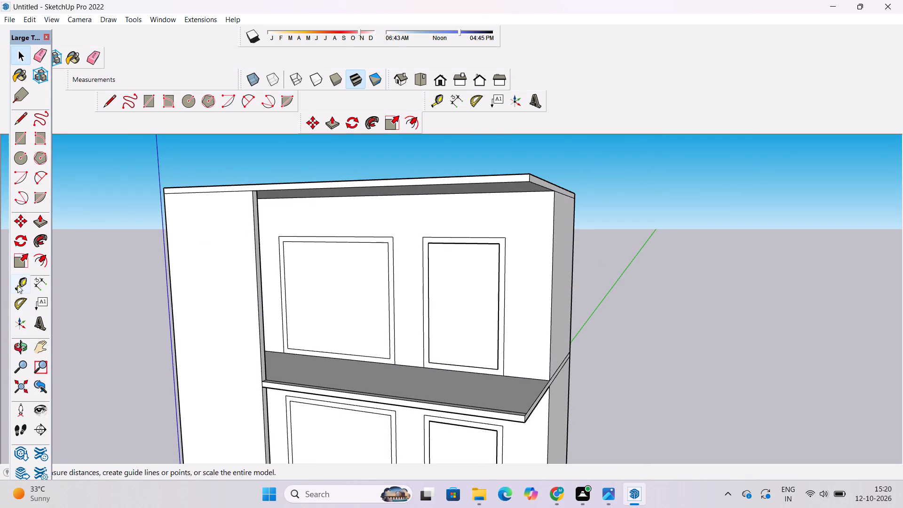
Place a vertical guide about 18' 5" from the top floor frame's inner side edge, through the midpoint of its inner top edge.
click(16, 282)
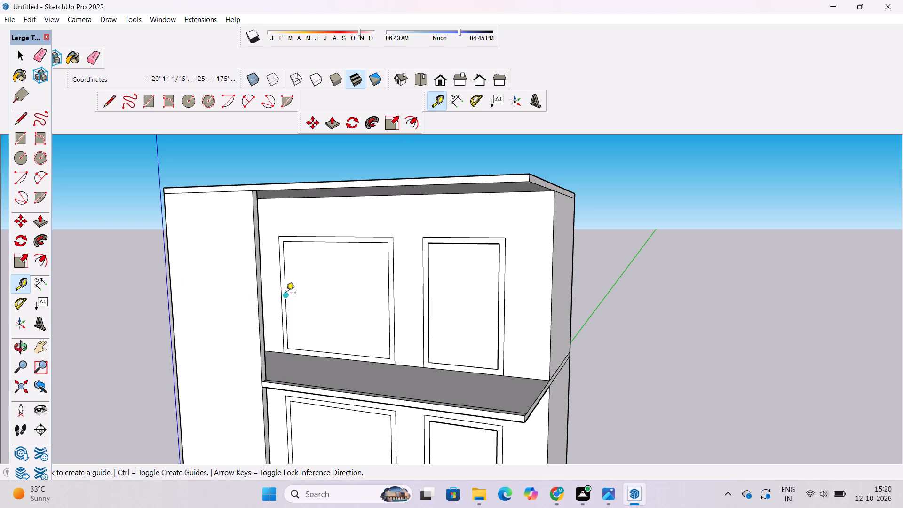
click(286, 296)
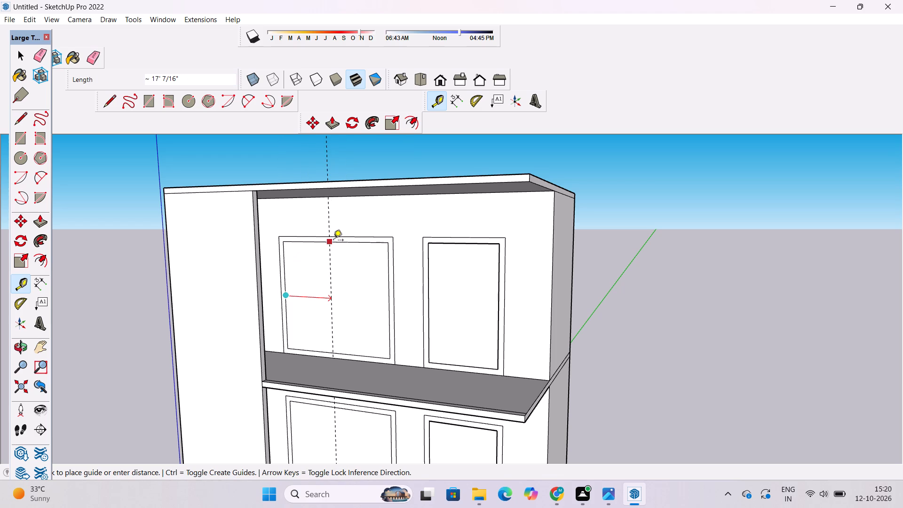
click(339, 241)
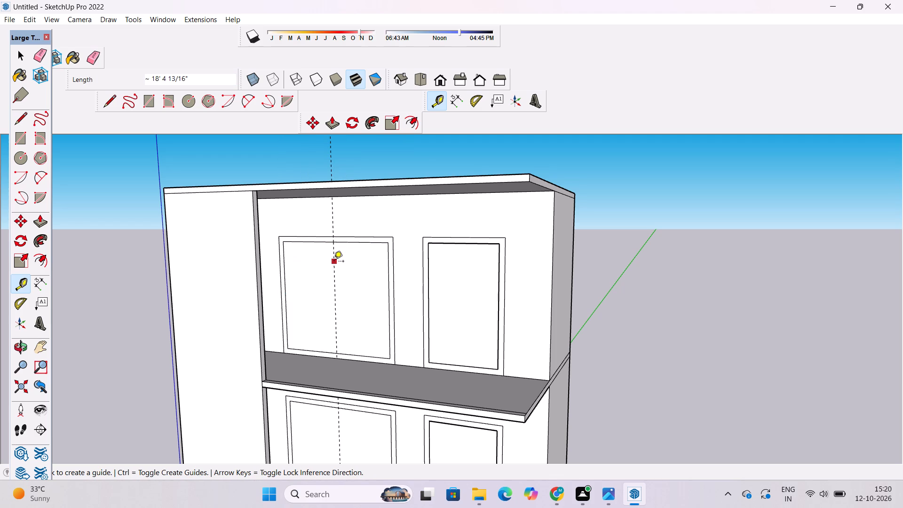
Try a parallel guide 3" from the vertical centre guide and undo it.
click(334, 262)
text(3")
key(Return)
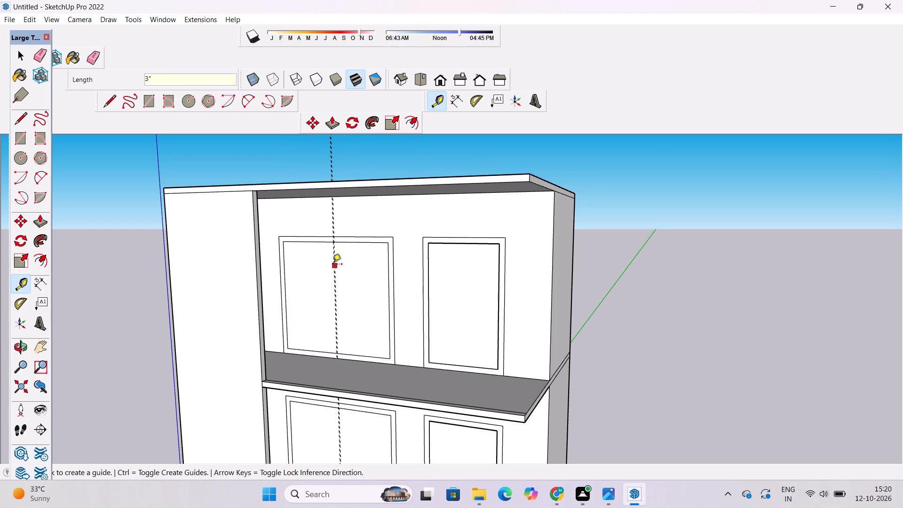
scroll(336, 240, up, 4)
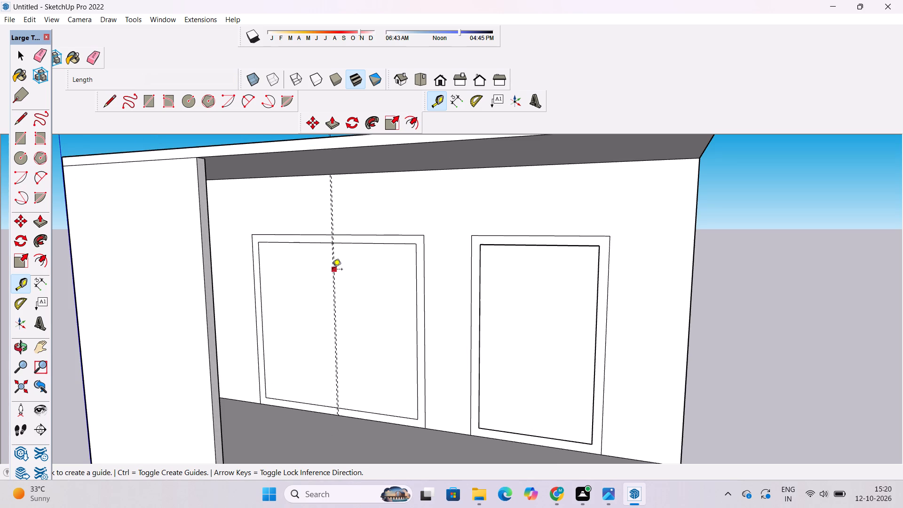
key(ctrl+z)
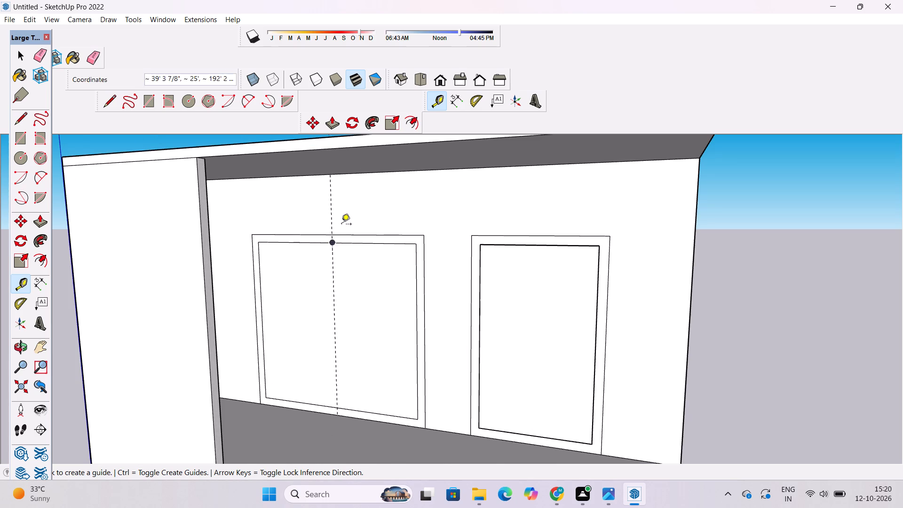
Draw a vertical line about 34' 1" along the centre guide, dividing the first upper floor's inner frame from bottom to top edge.
scroll(341, 225, down, 13)
key(l)
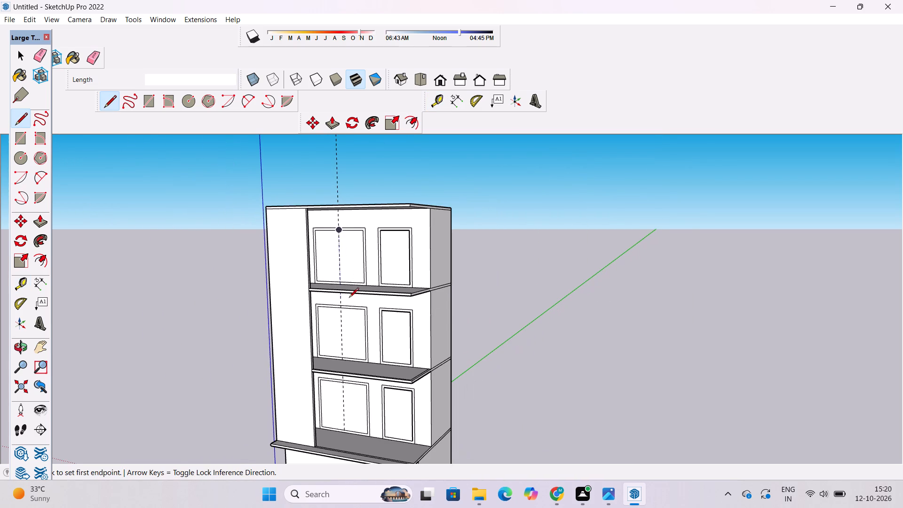
scroll(336, 412, up, 4)
scroll(364, 452, up, 10)
click(334, 434)
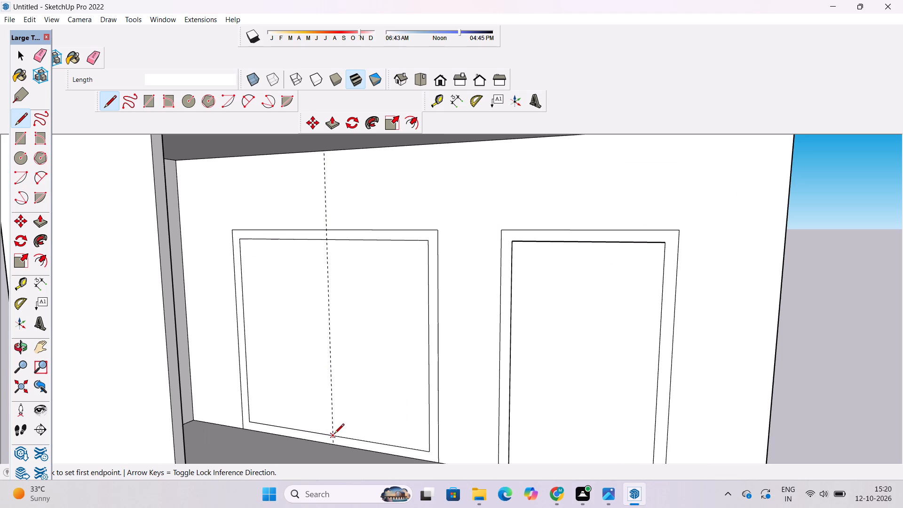
click(325, 241)
Draw a vertical line about 34' 1" along the centre guide, dividing the second upper floor's inner frame from bottom to top edge.
scroll(384, 430, down, 11)
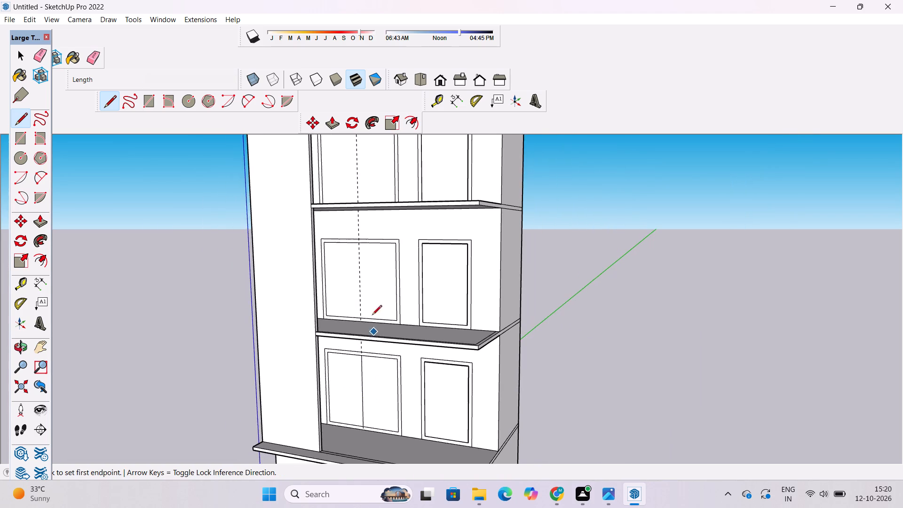
scroll(370, 296, up, 7)
scroll(349, 330, up, 3)
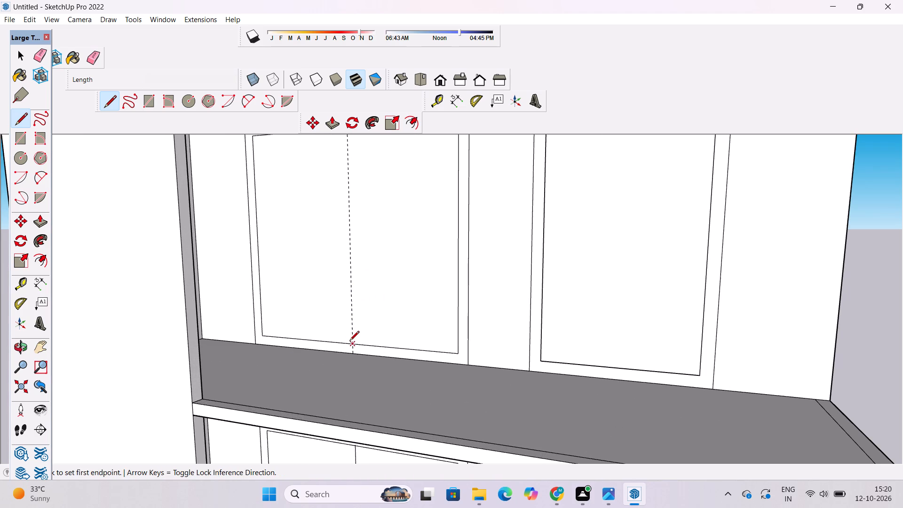
click(352, 344)
scroll(352, 351, down, 10)
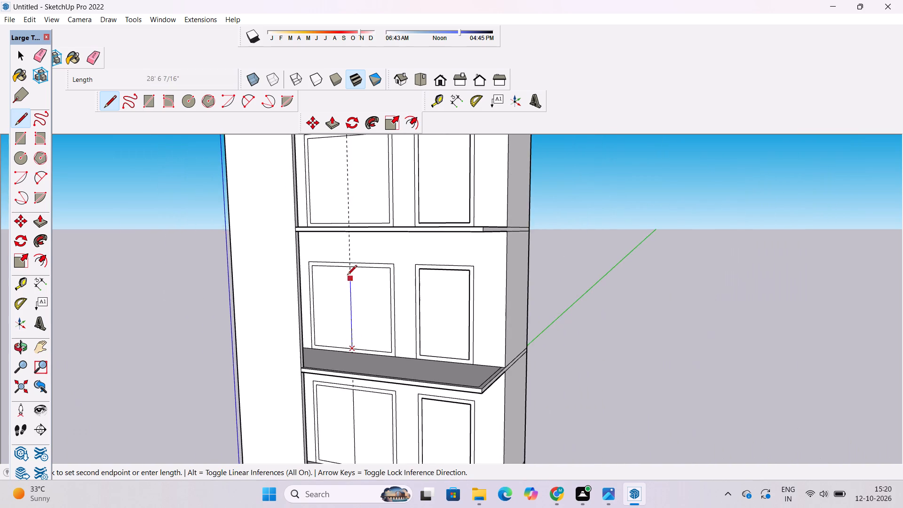
scroll(347, 260, up, 5)
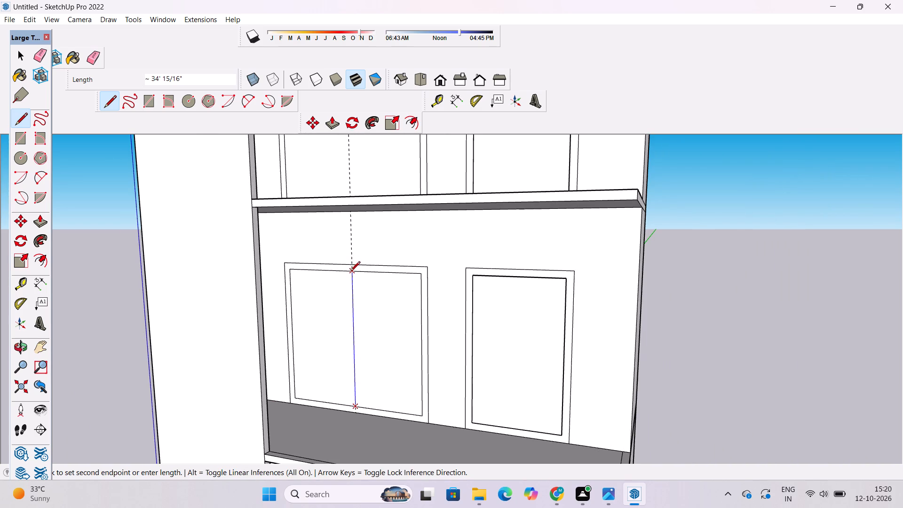
click(350, 272)
Draw a vertical line about 34' 1" along the centre guide, dividing the top floor's inner frame from bottom to top edge.
scroll(348, 279, down, 10)
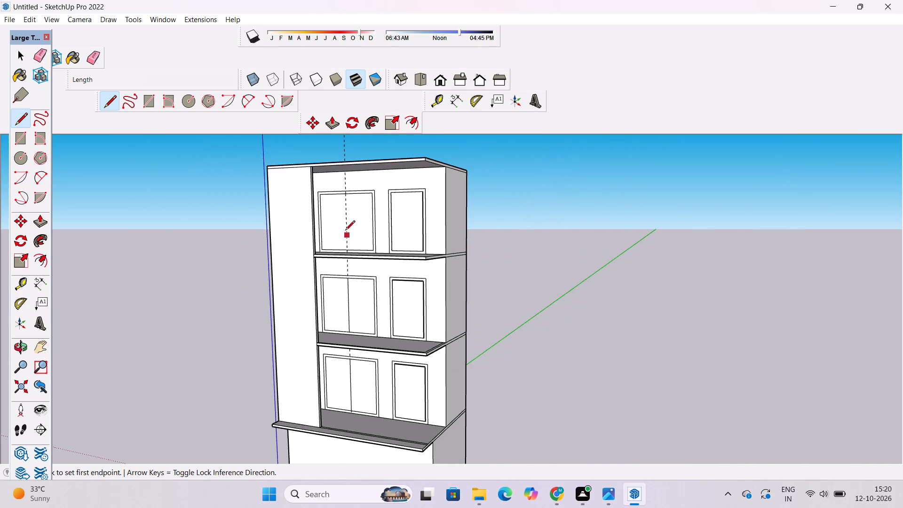
scroll(348, 225, up, 8)
scroll(302, 270, up, 1)
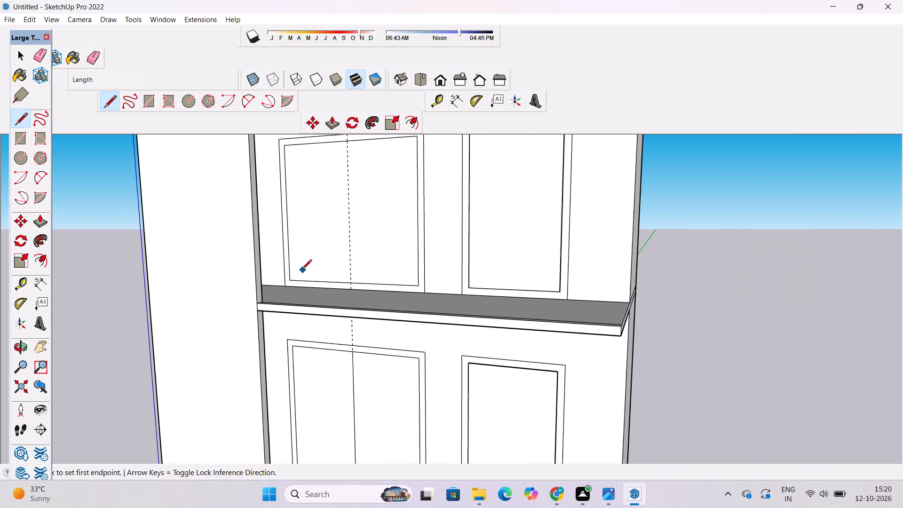
scroll(302, 270, up, 1)
scroll(382, 268, up, 8)
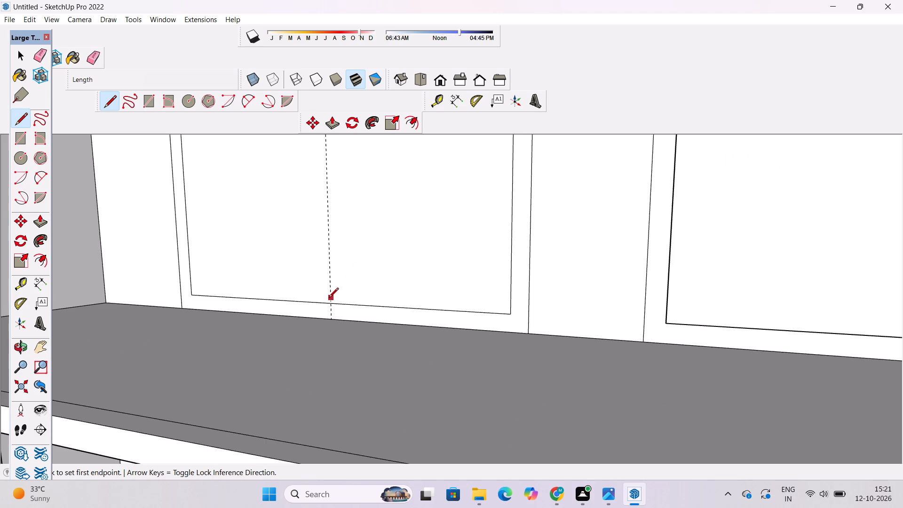
click(329, 305)
scroll(312, 326, down, 7)
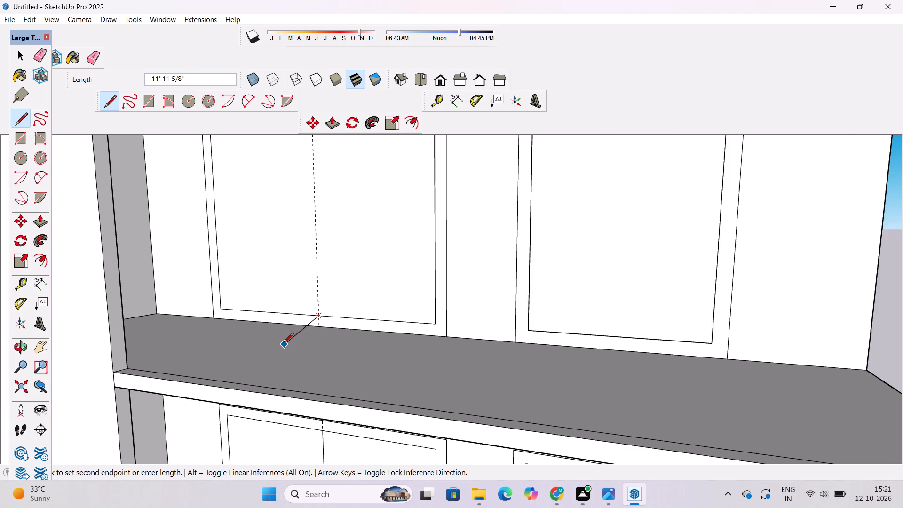
scroll(284, 343, down, 6)
scroll(285, 224, up, 6)
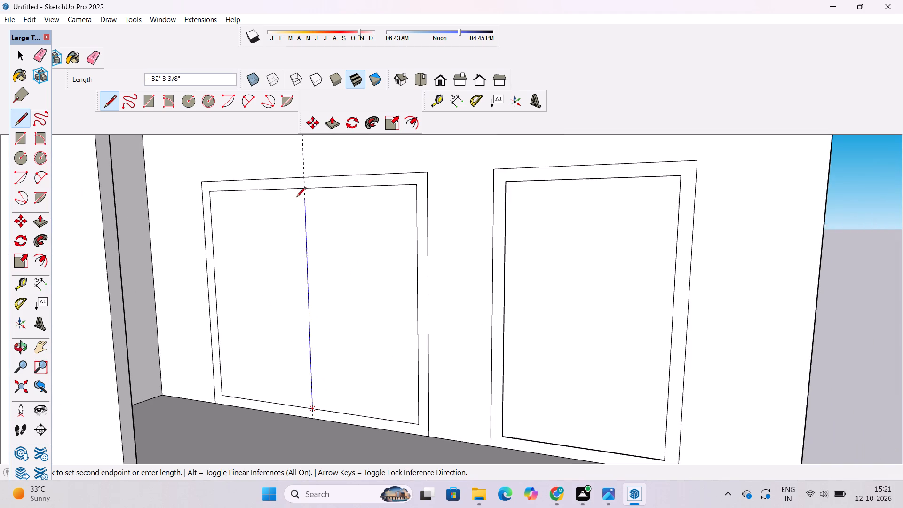
scroll(300, 189, up, 7)
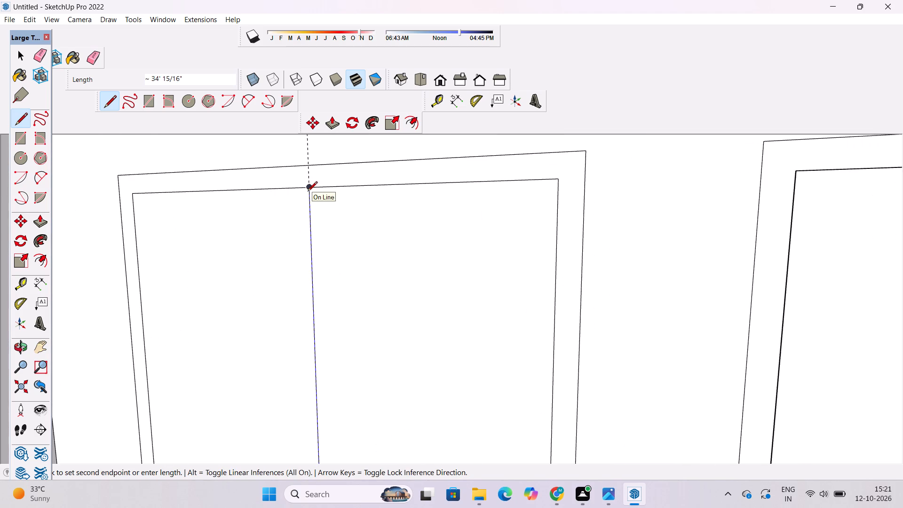
click(309, 192)
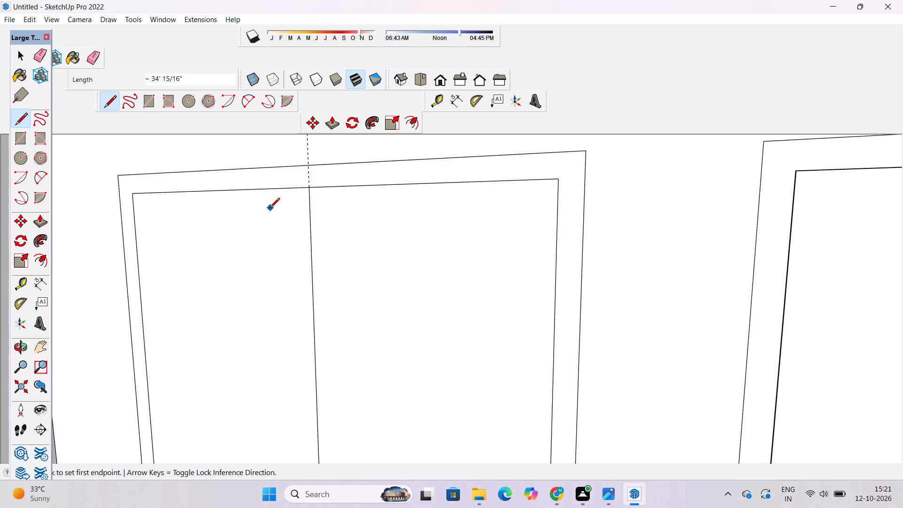
key(space)
Erase the vertical centre guide running through the upper floors' divided frames.
key(o)
scroll(269, 217, down, 5)
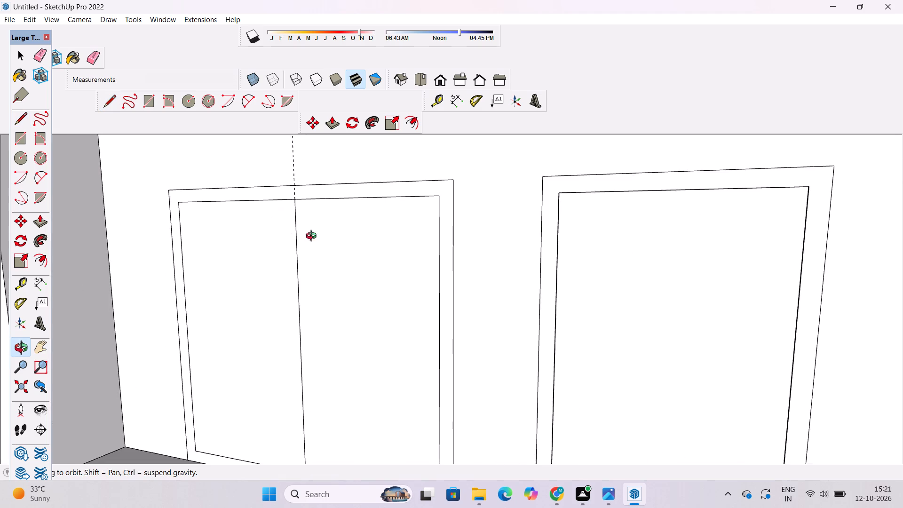
drag(340, 243, 336, 248)
scroll(336, 246, down, 6)
drag(373, 255, 413, 244)
scroll(413, 242, down, 5)
shift+drag(413, 243, 406, 277)
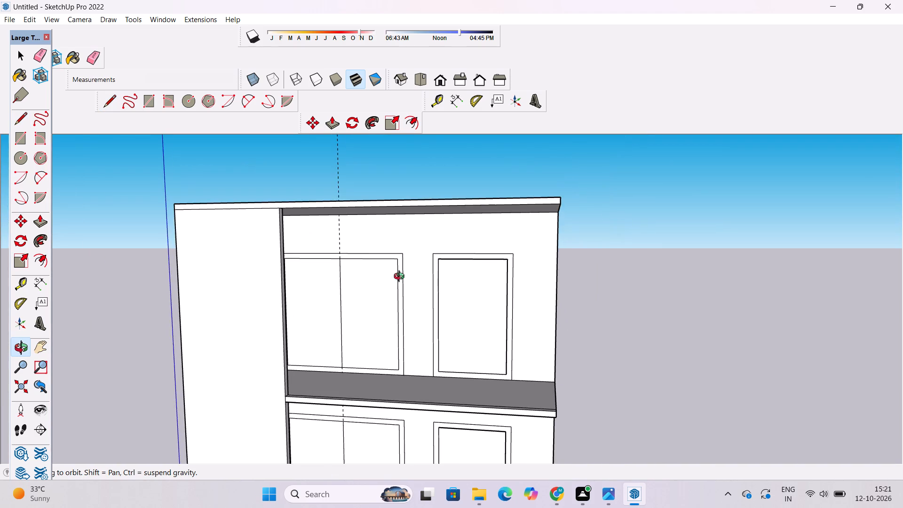
drag(401, 278, 407, 270)
key(e)
drag(361, 234, 332, 240)
key(space)
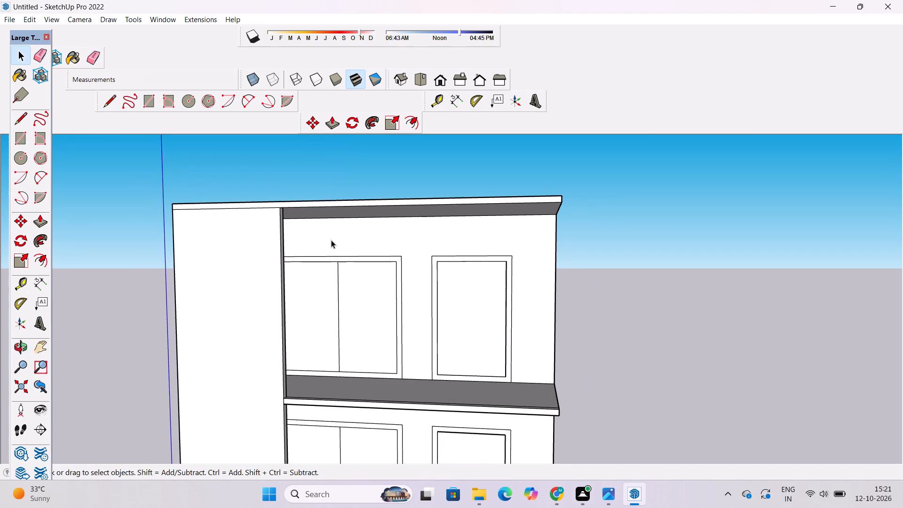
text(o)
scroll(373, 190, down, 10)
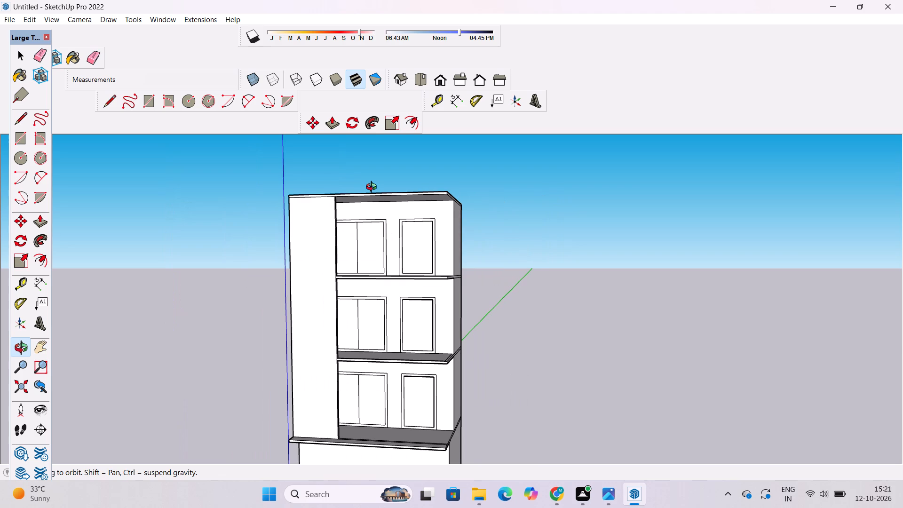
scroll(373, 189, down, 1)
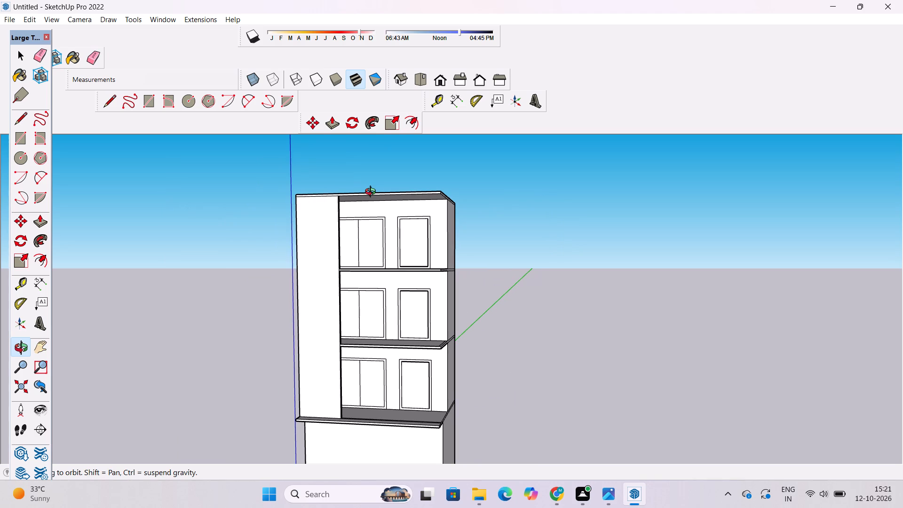
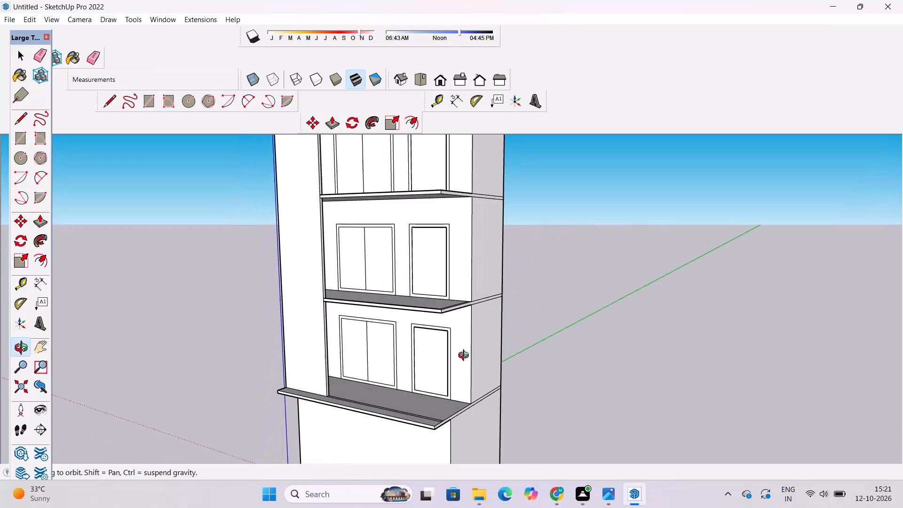
Draw a vertical line across the second upper floor's slab edge on the side face, aligned with the recessed front wall corner.
drag(438, 367, 350, 406)
drag(434, 348, 406, 341)
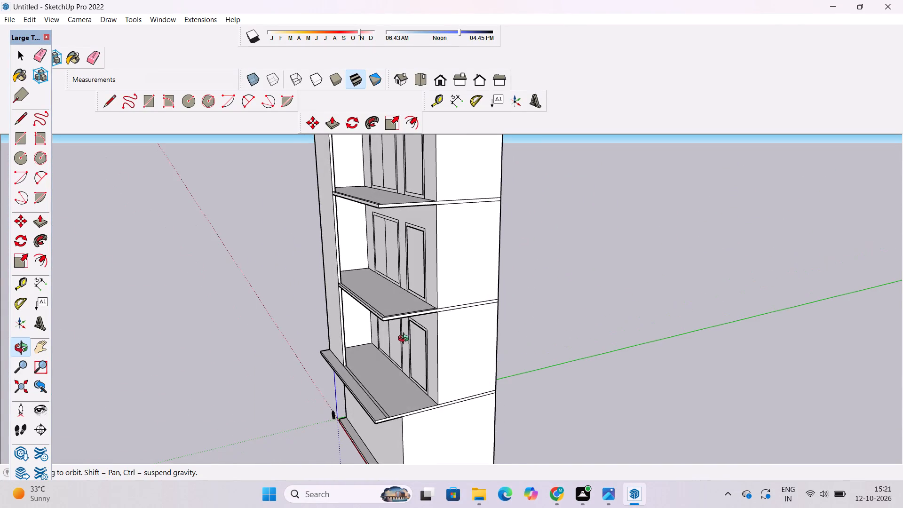
scroll(442, 305, up, 5)
drag(498, 321, 372, 328)
scroll(335, 317, up, 5)
shift+drag(351, 314, 379, 350)
scroll(386, 350, up, 2)
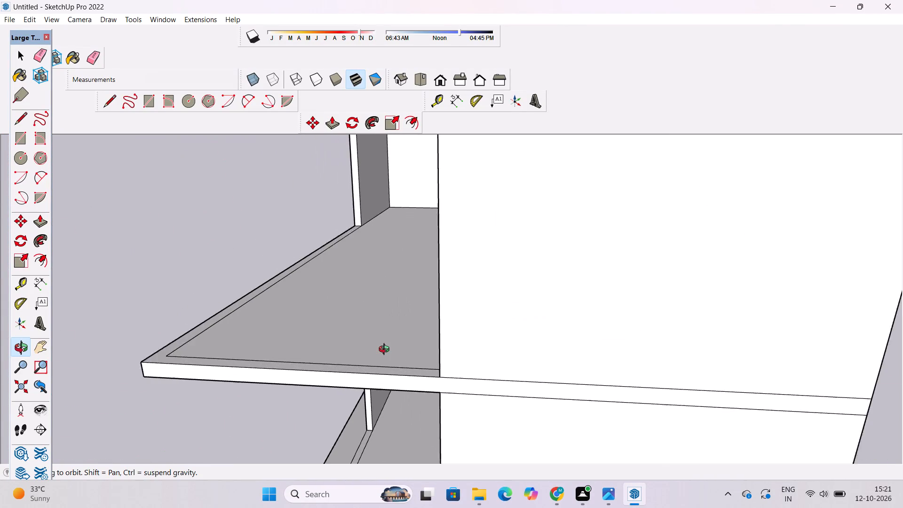
scroll(386, 350, up, 3)
shift+drag(414, 370, 408, 323)
drag(423, 365, 423, 359)
key(l)
scroll(456, 332, up, 3)
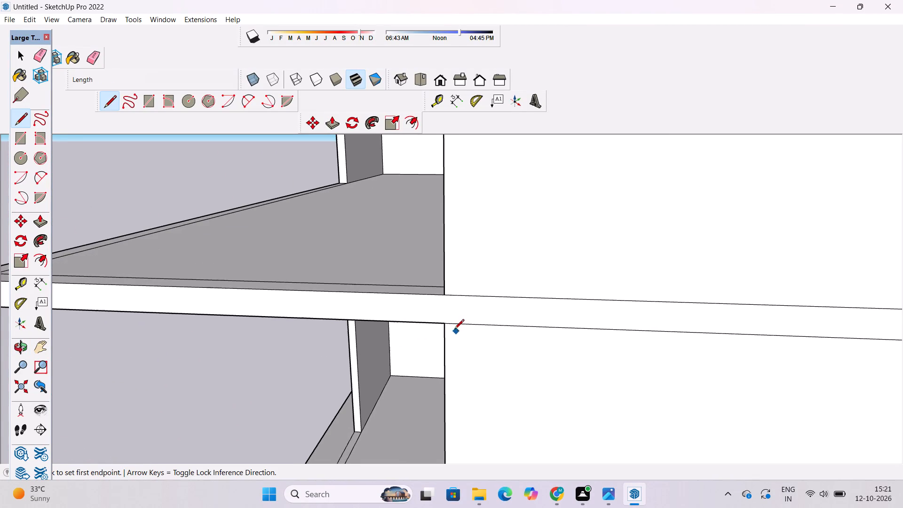
scroll(428, 315, up, 8)
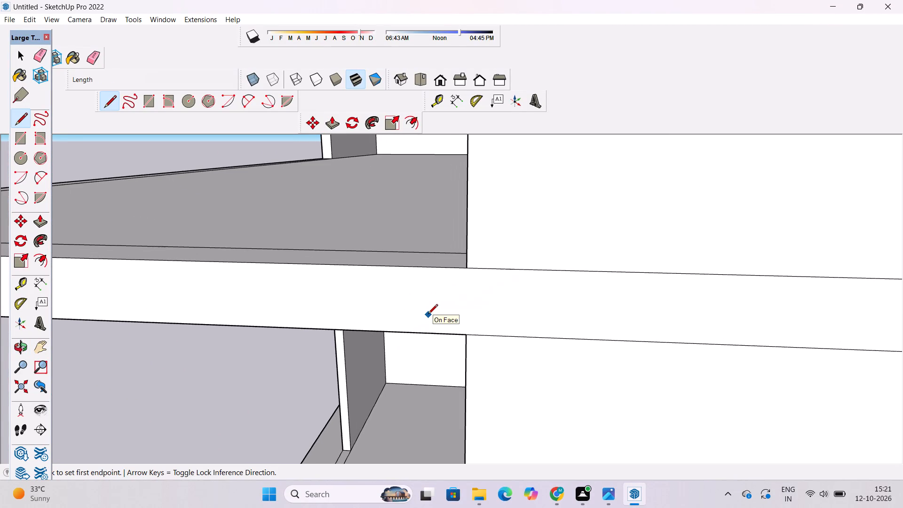
click(463, 336)
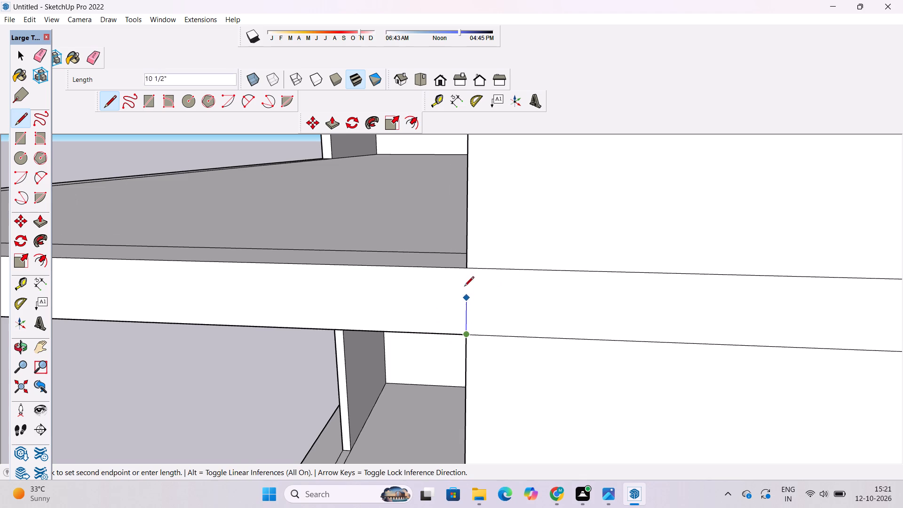
click(467, 268)
Draw a vertical line across the lowest slab's side edge, continuing the first upper floor's front wall corner to the slab's underside.
scroll(415, 228, down, 19)
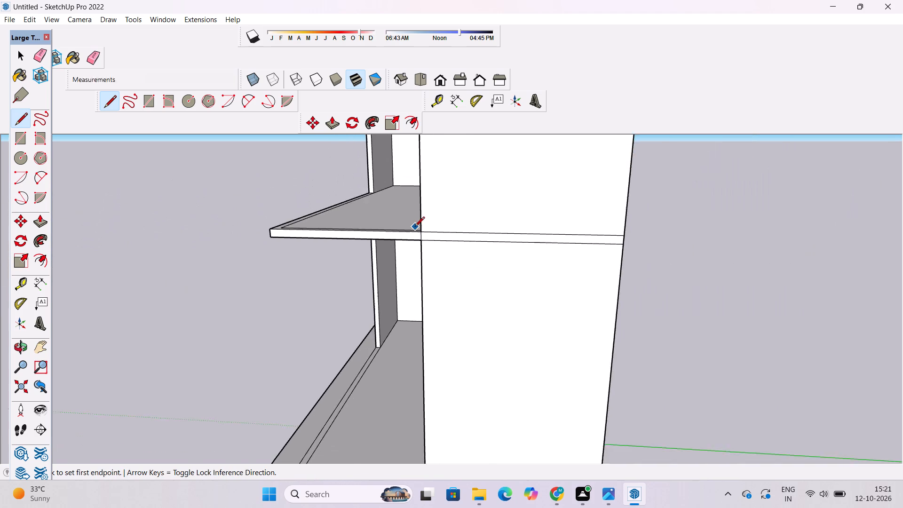
scroll(415, 227, down, 5)
scroll(439, 380, up, 10)
scroll(408, 357, up, 4)
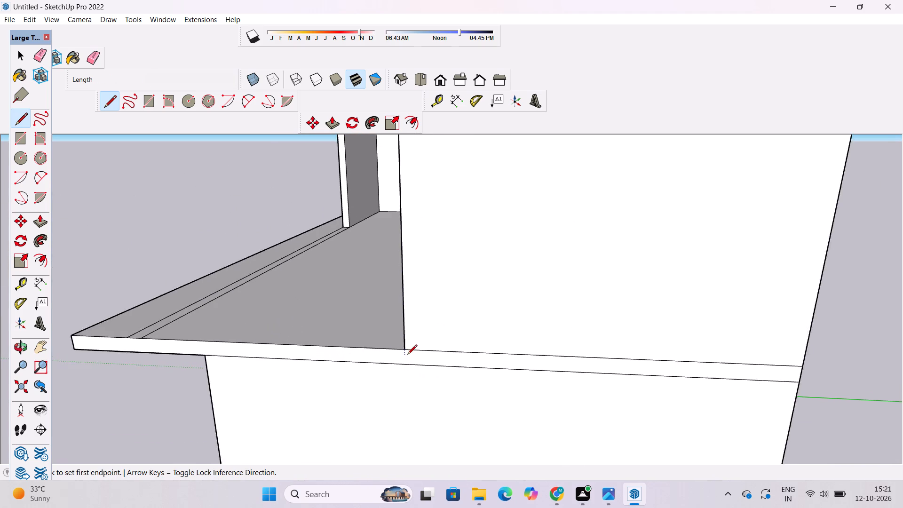
scroll(407, 355, up, 11)
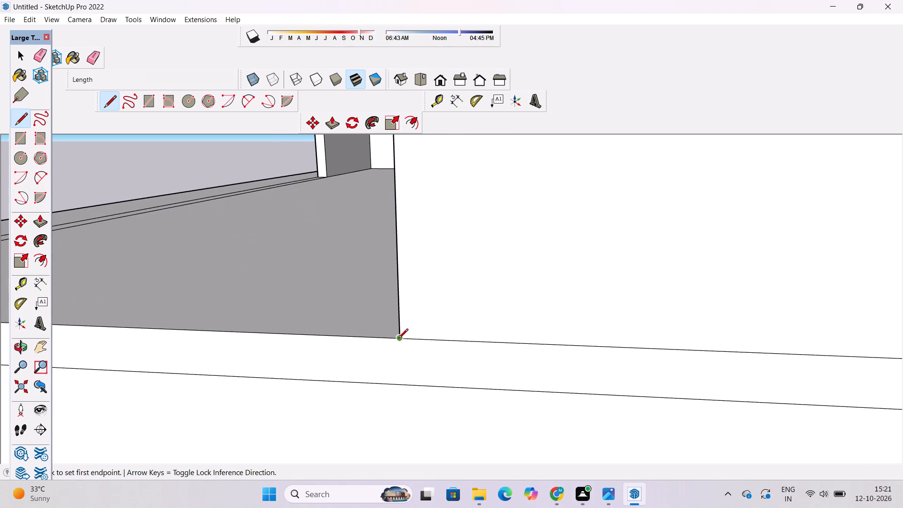
click(398, 339)
click(401, 385)
Draw a vertical line about 1' 6" across the top floor's floor-slab edge on the side face, aligned with the front wall corner.
scroll(393, 437, down, 3)
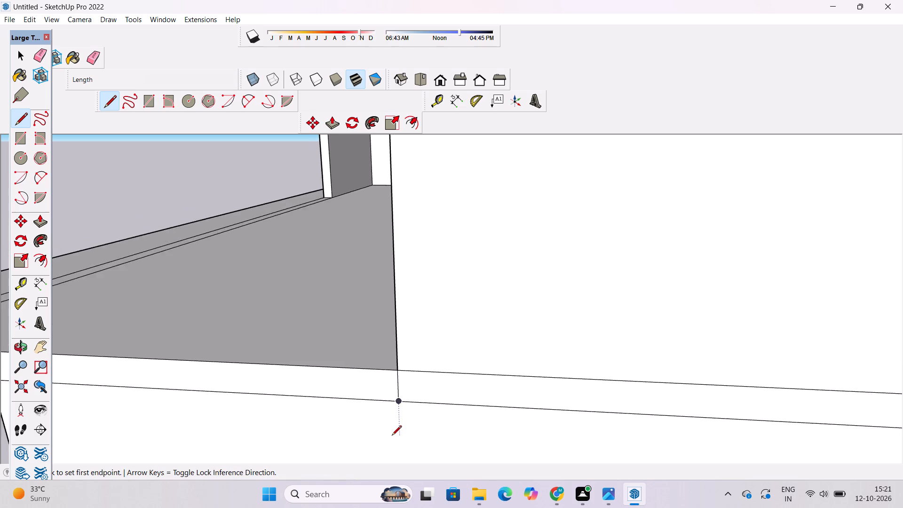
scroll(392, 436, down, 13)
scroll(390, 431, up, 1)
scroll(390, 431, down, 20)
scroll(390, 431, down, 1)
scroll(354, 314, up, 17)
scroll(431, 312, down, 4)
scroll(467, 262, up, 2)
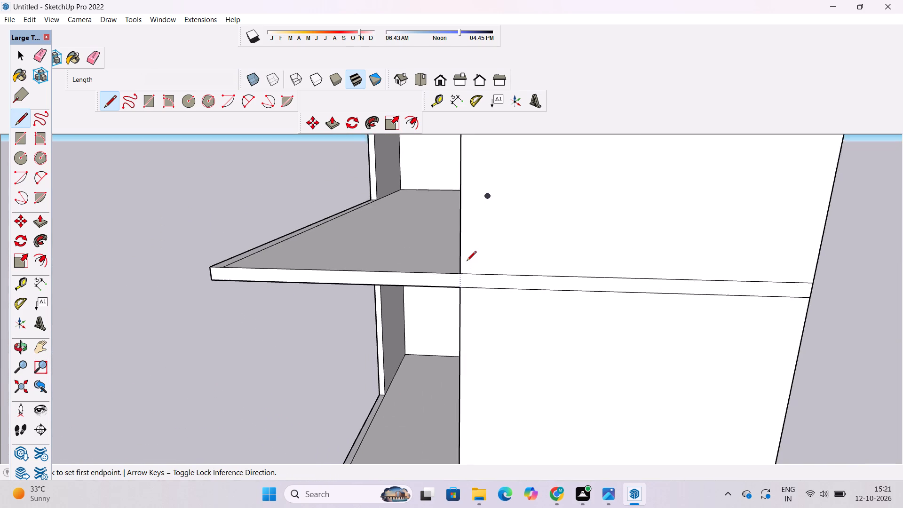
scroll(467, 262, up, 11)
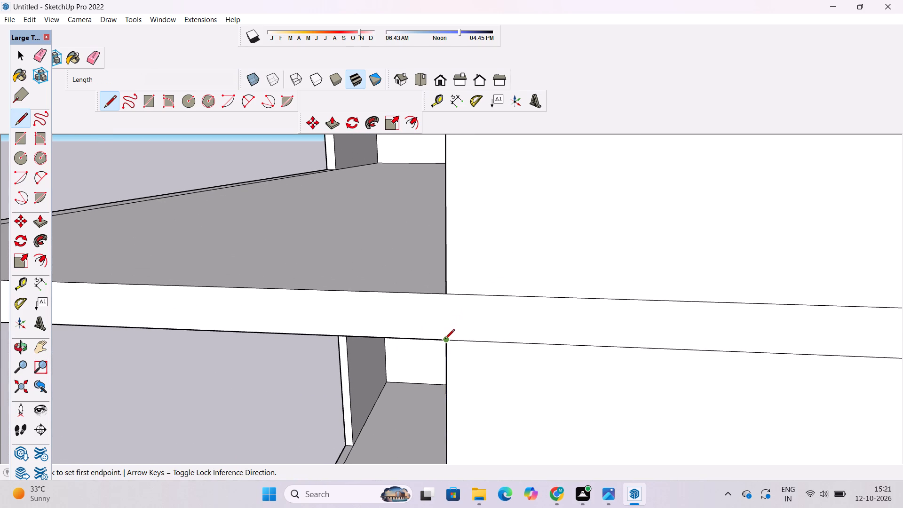
click(445, 340)
click(445, 295)
scroll(432, 387, down, 14)
scroll(440, 329, up, 3)
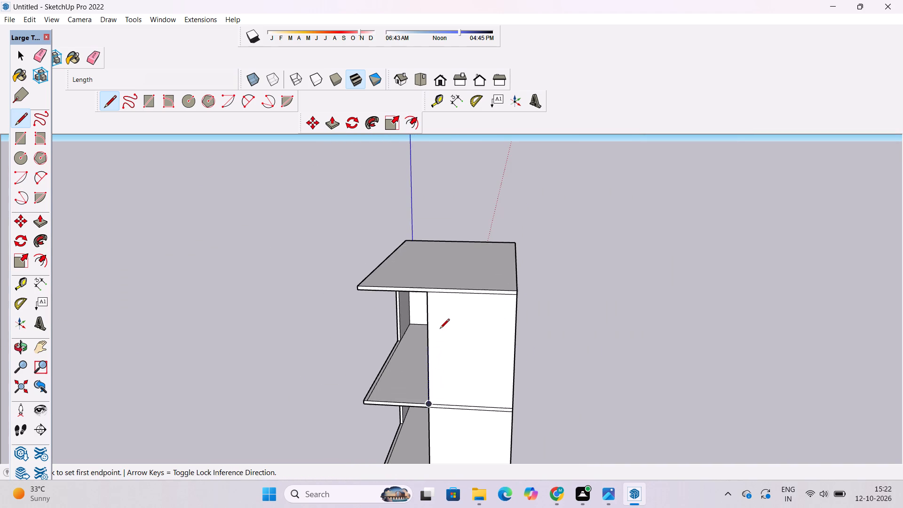
key(space)
Examine the building's front facade, upper-floor slabs and framed openings from several angles and distances.
text(o)
scroll(419, 300, down, 5)
drag(317, 367, 667, 336)
shift+drag(646, 328, 587, 330)
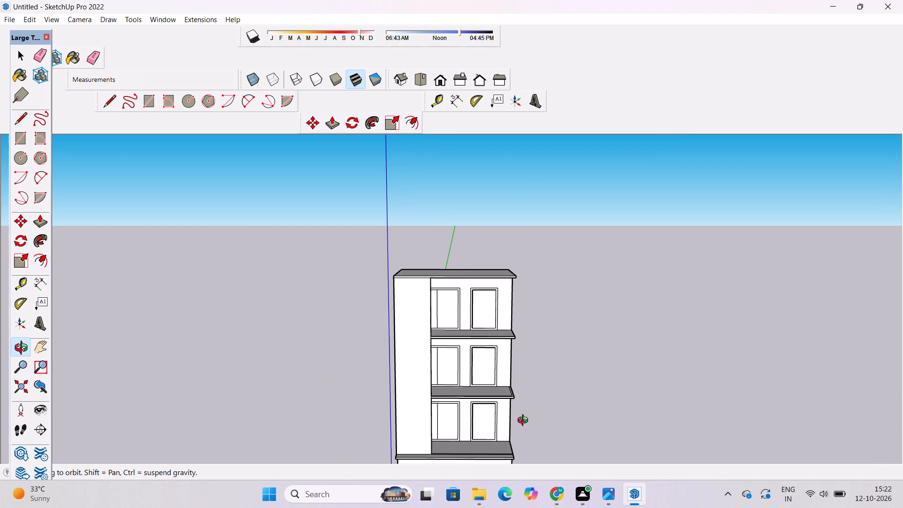
drag(461, 409, 408, 406)
scroll(445, 386, up, 4)
drag(544, 397, 419, 406)
drag(418, 407, 491, 419)
scroll(507, 407, up, 3)
shift+drag(502, 385, 488, 385)
drag(457, 400, 495, 418)
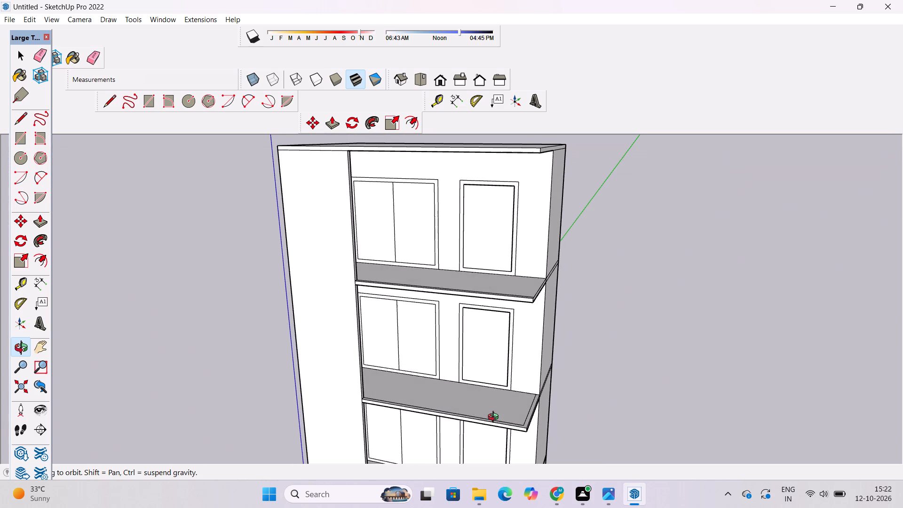
shift+drag(495, 414, 495, 419)
shift+drag(492, 415, 494, 424)
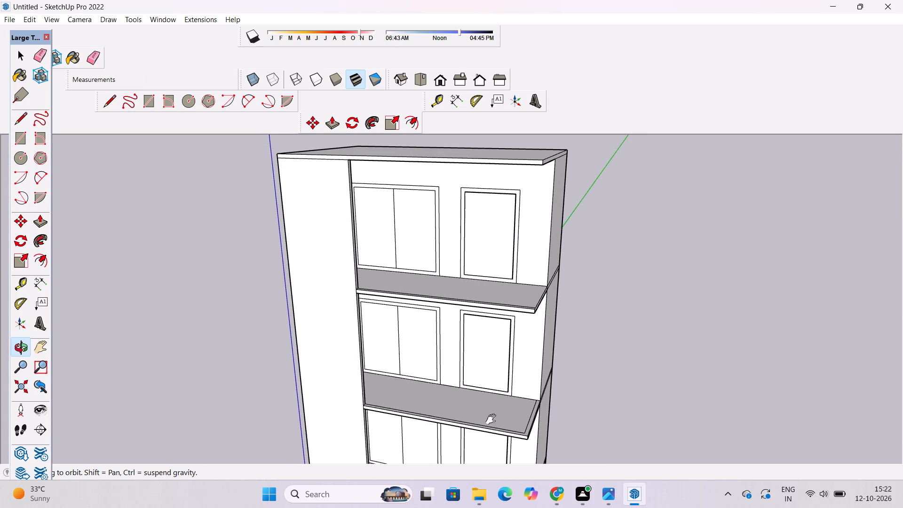
shift+drag(405, 363, 420, 382)
drag(422, 383, 423, 377)
shift+drag(424, 377, 430, 384)
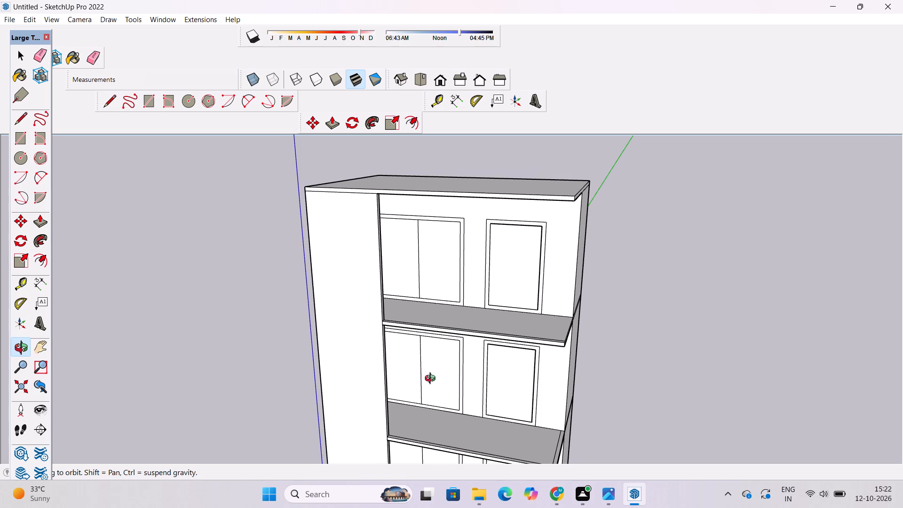
scroll(404, 386, down, 2)
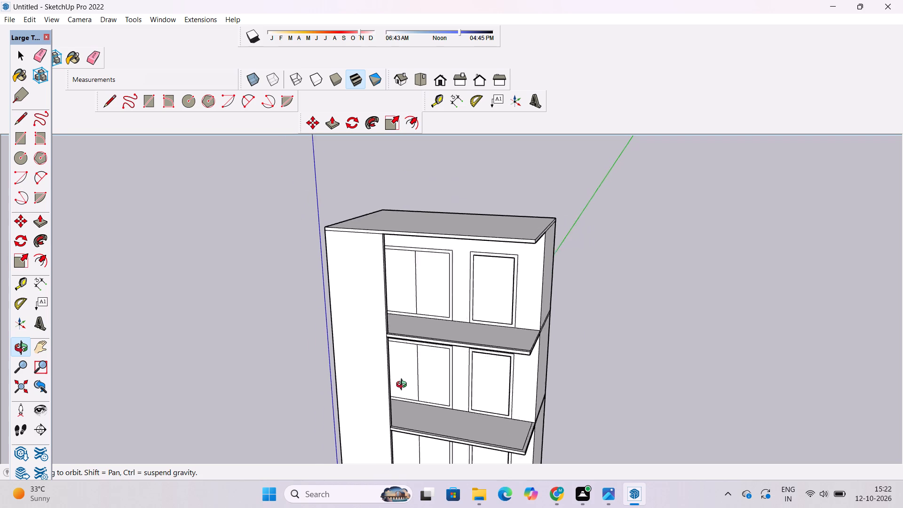
scroll(404, 386, down, 7)
drag(428, 406, 482, 360)
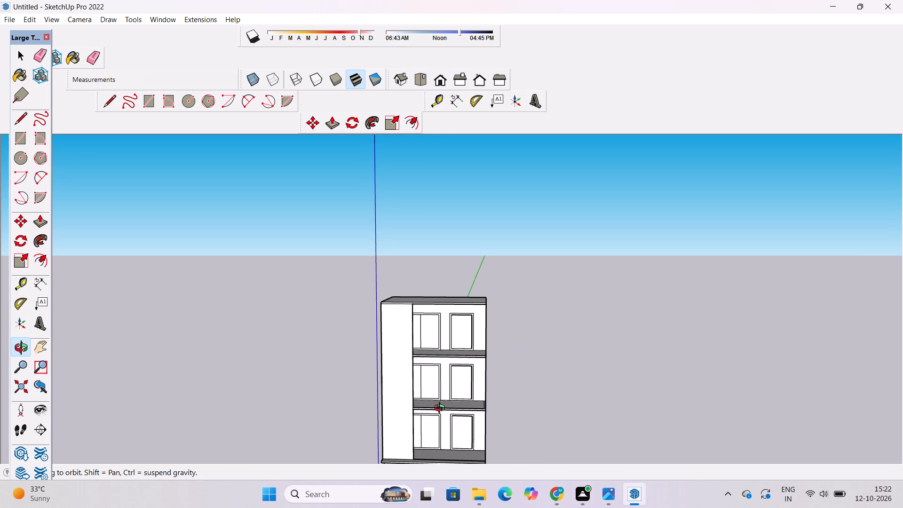
scroll(469, 407, up, 2)
scroll(494, 406, down, 2)
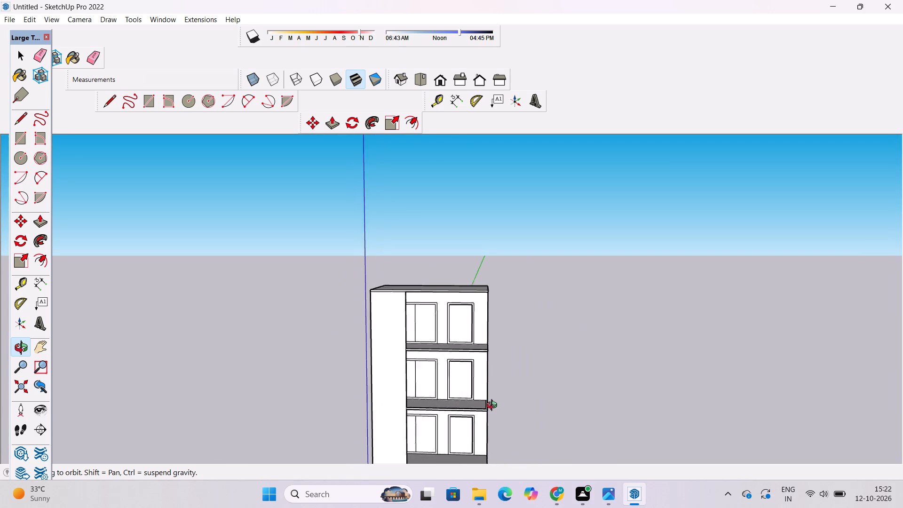
scroll(494, 406, down, 1)
drag(512, 424, 470, 427)
scroll(464, 428, up, 2)
drag(456, 443, 519, 403)
shift+drag(470, 443, 475, 429)
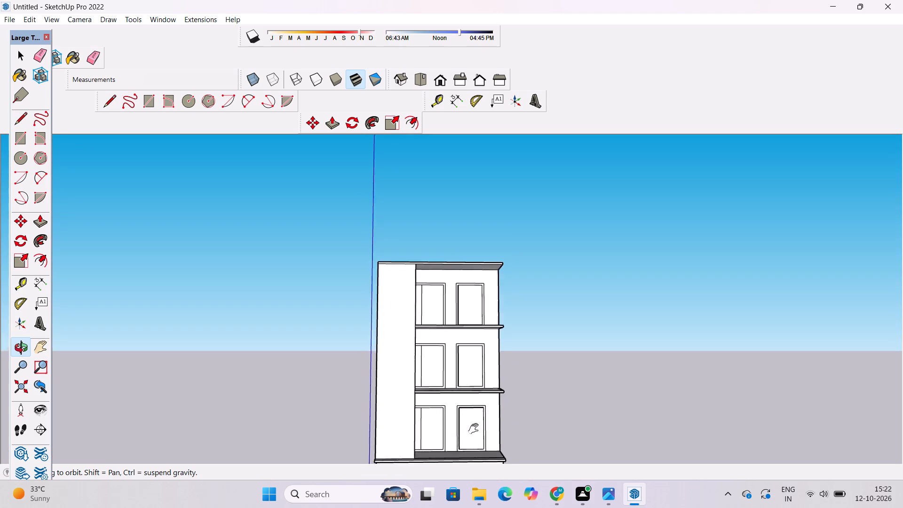
shift+drag(475, 429, 479, 417)
drag(480, 417, 478, 429)
scroll(478, 414, down, 5)
shift+drag(483, 415, 483, 382)
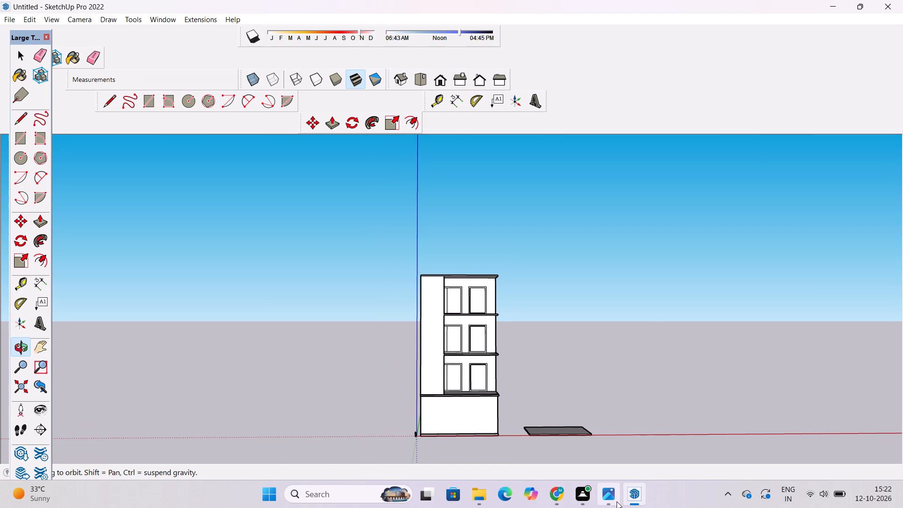
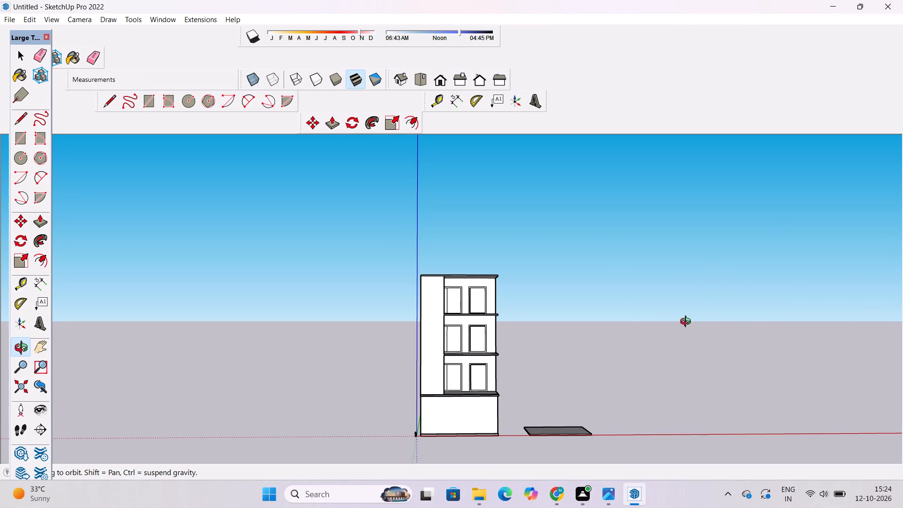
Examine the front facade, the corner wall and the projecting slabs, especially the slab above the ground floor, from several angles.
scroll(465, 377, up, 2)
shift+drag(485, 353, 426, 361)
drag(419, 371, 401, 403)
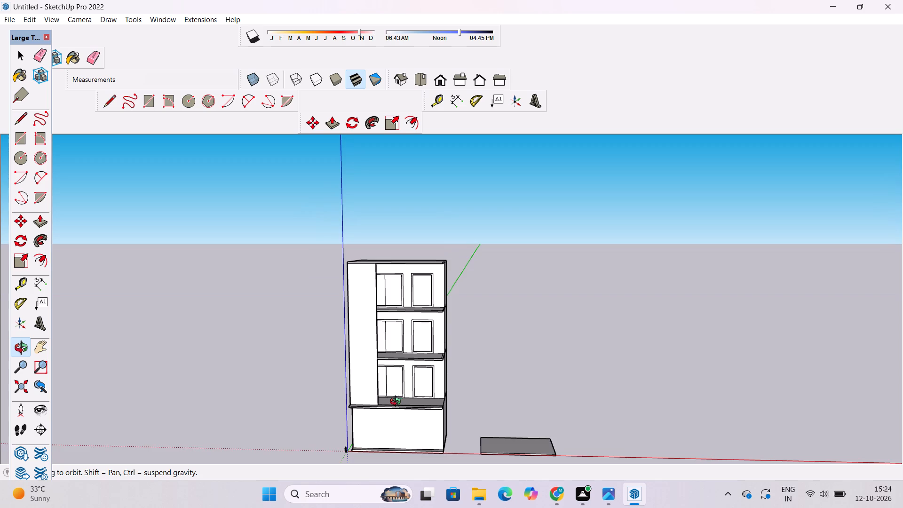
scroll(396, 402, up, 4)
shift+drag(401, 397, 417, 319)
scroll(410, 332, down, 5)
shift+drag(474, 289, 457, 355)
shift+scroll(400, 357, up, 5)
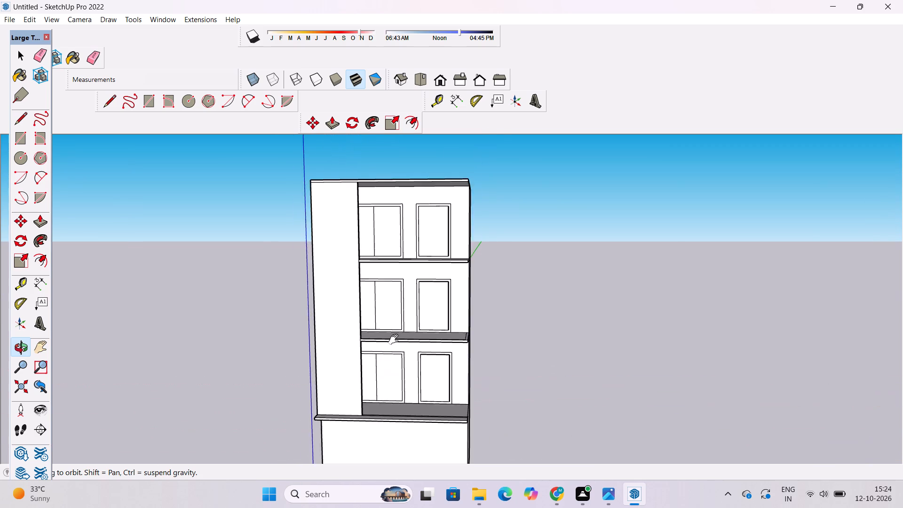
shift+scroll(396, 340, up, 4)
drag(396, 310, 399, 436)
scroll(438, 279, up, 4)
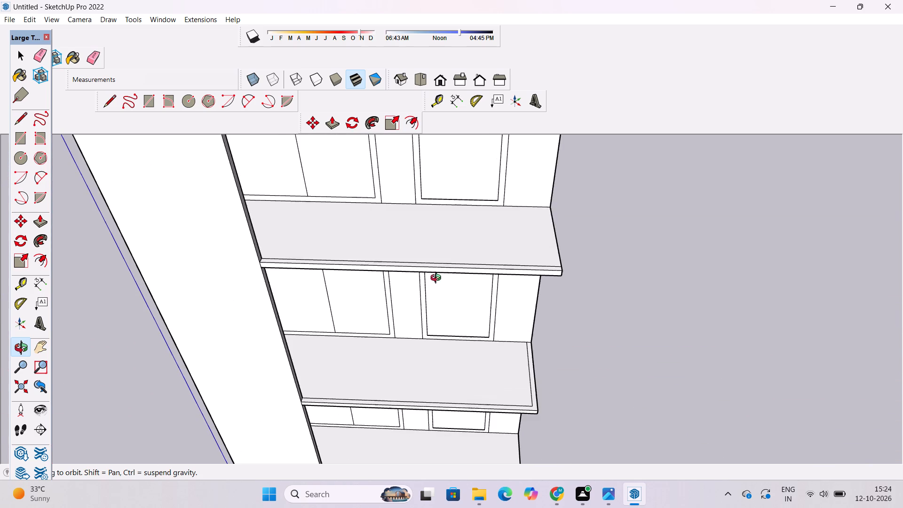
shift+drag(437, 278, 442, 295)
shift+drag(442, 302, 452, 190)
scroll(450, 188, down, 5)
drag(495, 336, 415, 327)
drag(389, 314, 384, 313)
drag(381, 313, 364, 310)
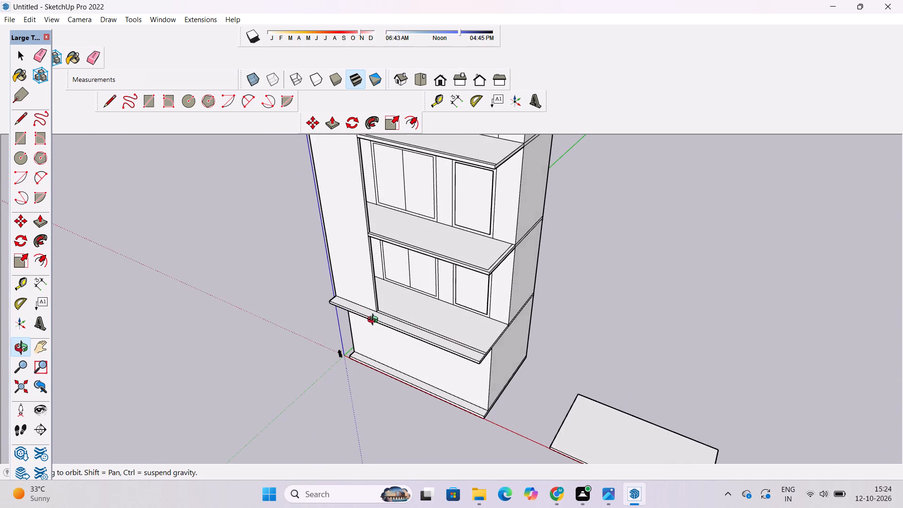
scroll(375, 321, up, 3)
click(386, 320)
drag(383, 324, 360, 324)
scroll(389, 333, up, 3)
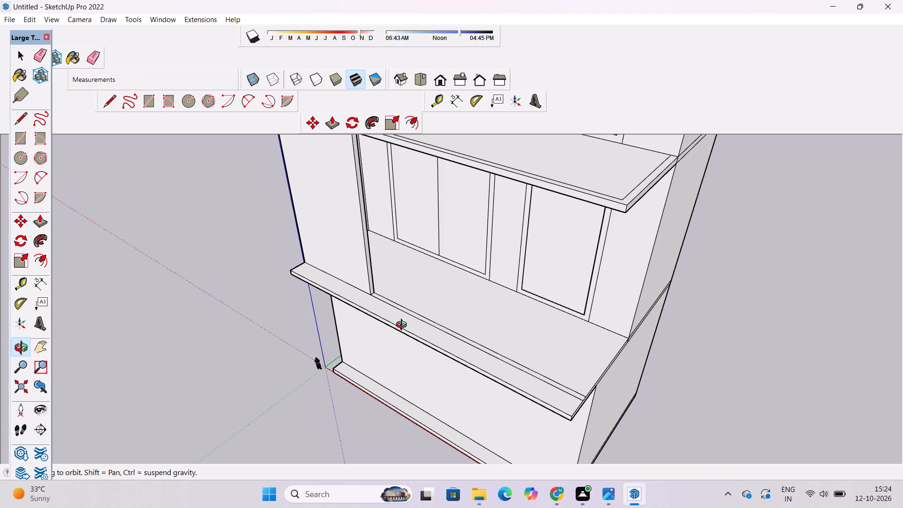
drag(457, 346, 408, 338)
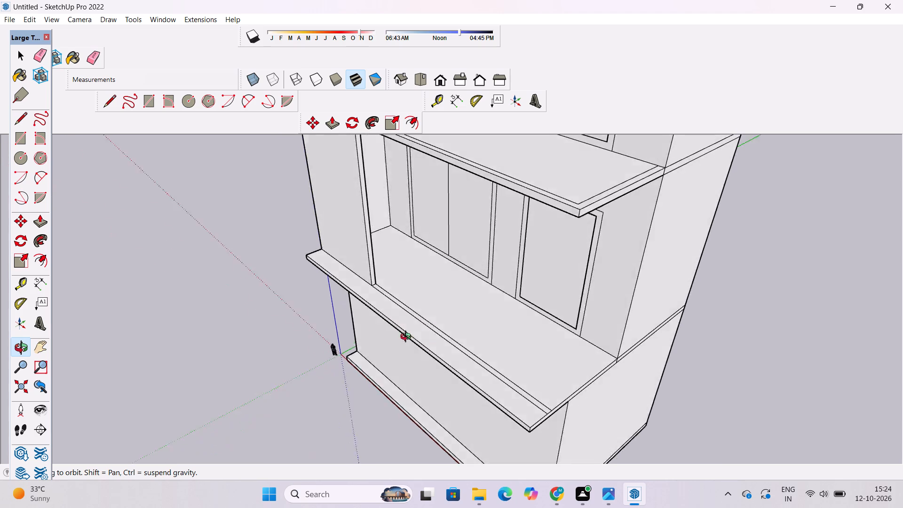
drag(408, 338, 356, 312)
scroll(406, 295, up, 1)
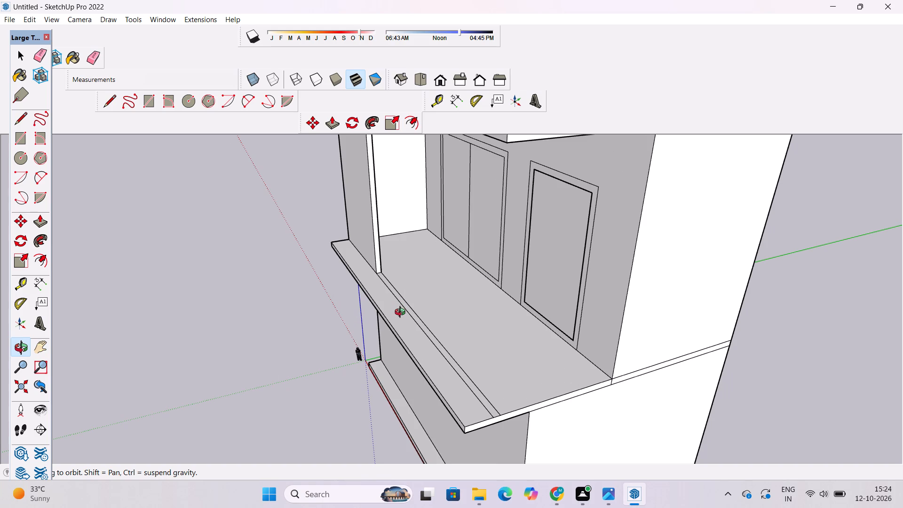
scroll(390, 316, down, 3)
shift+drag(414, 327, 401, 305)
drag(405, 311, 382, 309)
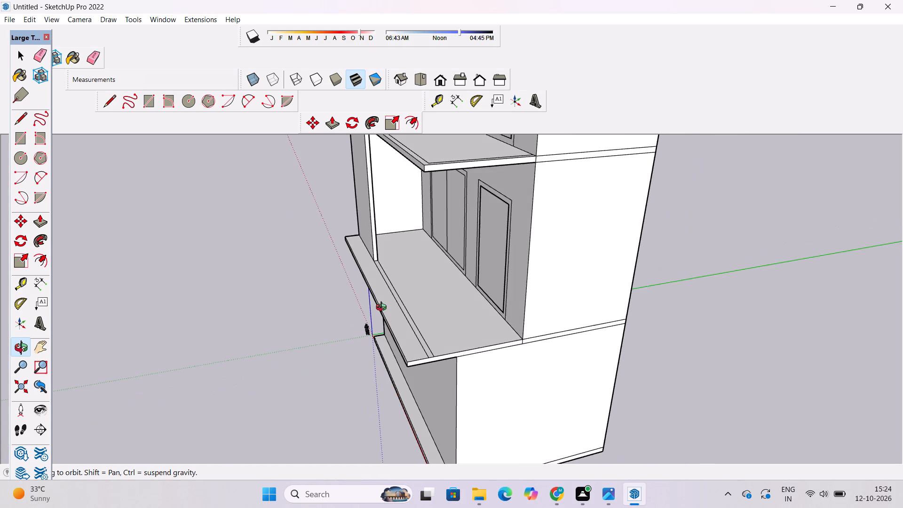
scroll(382, 309, up, 1)
shift+drag(382, 307, 379, 311)
scroll(379, 312, down, 2)
drag(392, 315, 430, 317)
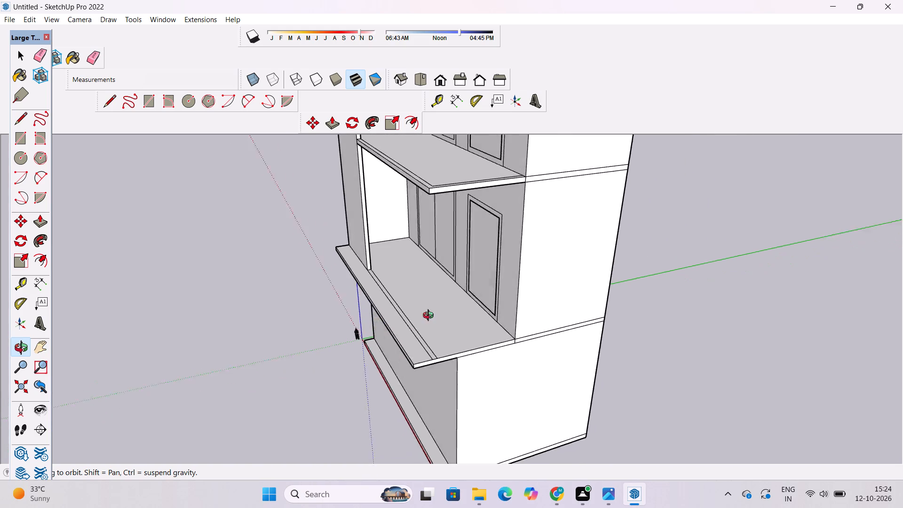
drag(430, 317, 502, 307)
drag(470, 309, 452, 309)
drag(436, 314, 448, 314)
scroll(450, 313, down, 2)
shift+drag(451, 309, 432, 317)
shift+drag(399, 292, 361, 335)
drag(356, 339, 396, 343)
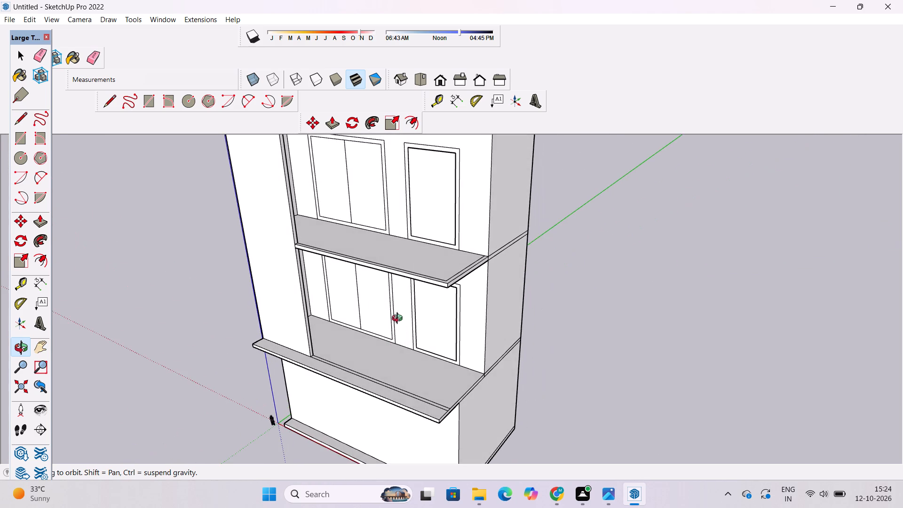
scroll(362, 299, up, 2)
scroll(358, 284, down, 10)
drag(356, 339, 388, 271)
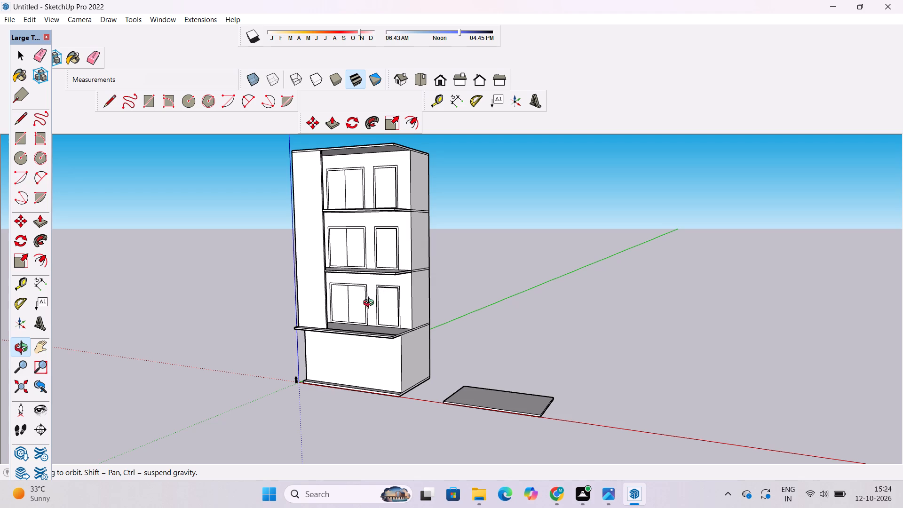
scroll(341, 309, down, 3)
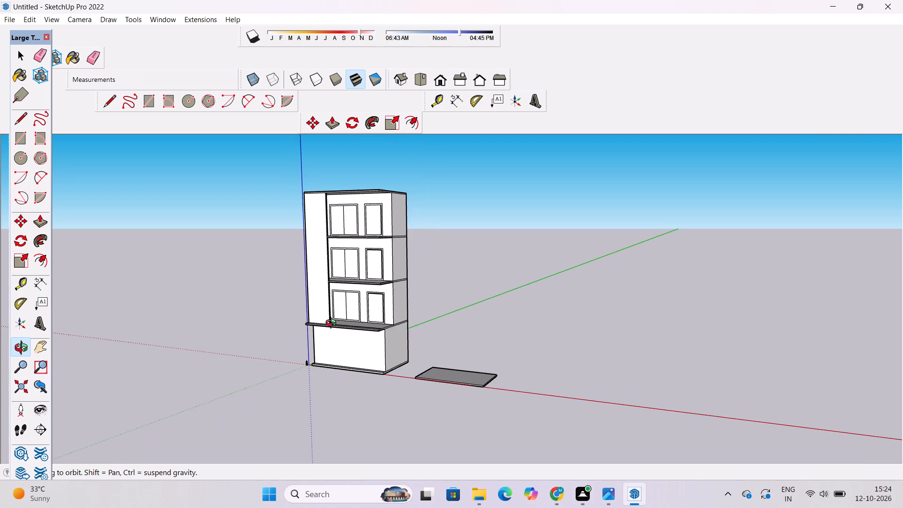
drag(334, 336, 507, 341)
scroll(426, 347, up, 3)
drag(415, 357, 349, 414)
scroll(400, 316, up, 5)
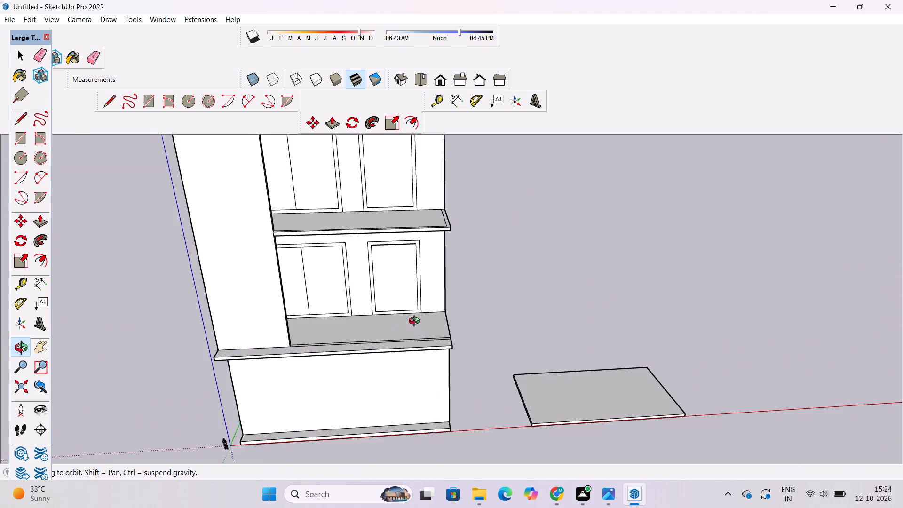
shift+drag(418, 330, 418, 354)
drag(434, 363, 374, 363)
scroll(379, 357, up, 4)
shift+drag(405, 352, 354, 342)
drag(393, 348, 425, 364)
drag(425, 364, 460, 377)
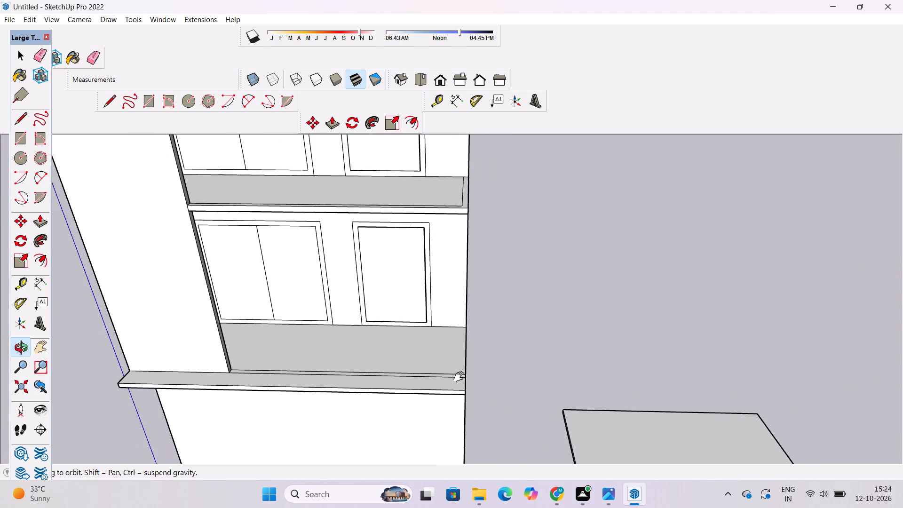
drag(460, 377, 465, 368)
scroll(452, 357, down, 4)
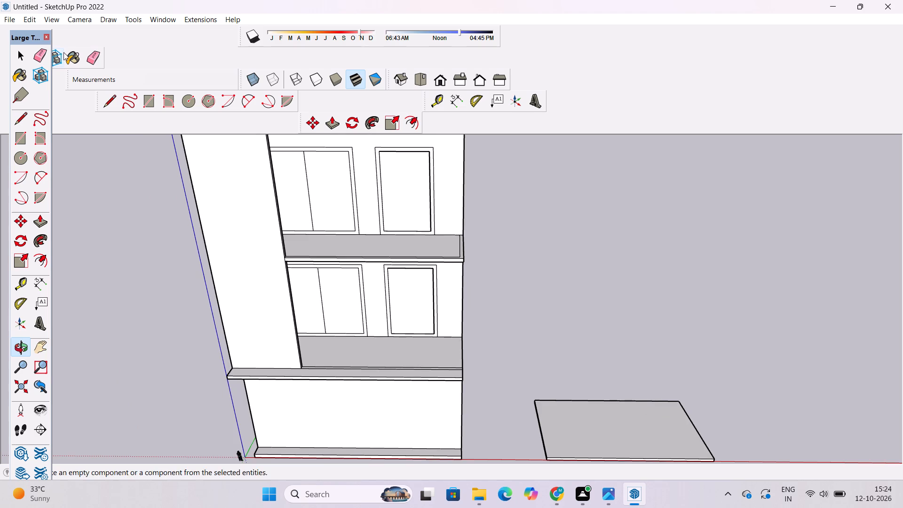
Place a guide line 1.5' inward from the side edge of the slab above the ground floor.
click(22, 283)
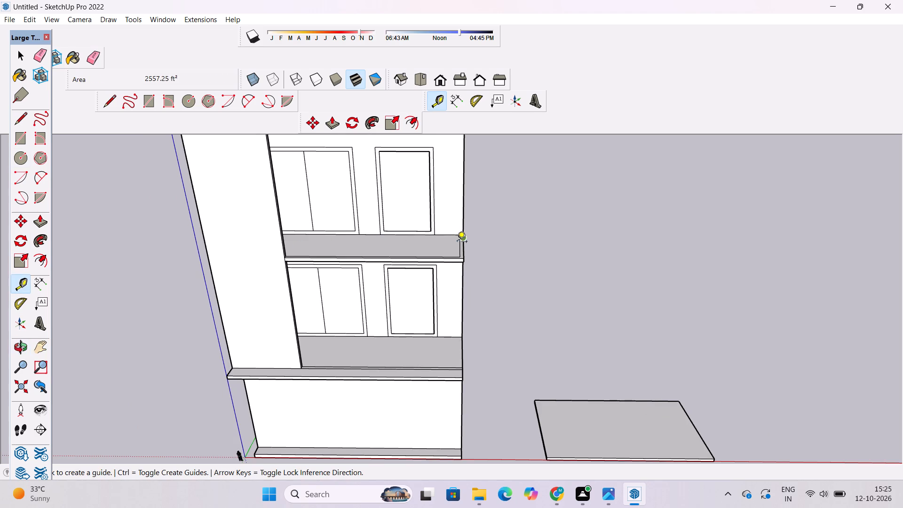
scroll(418, 294, down, 3)
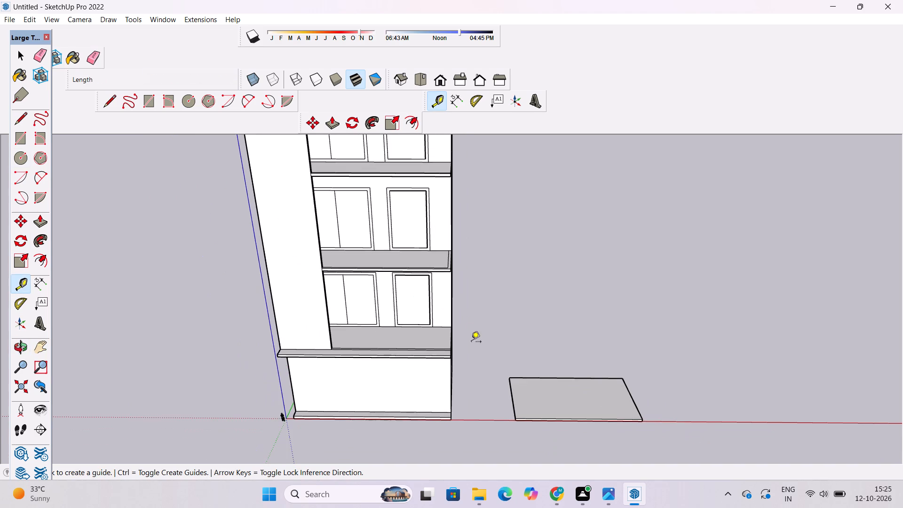
scroll(435, 350, up, 14)
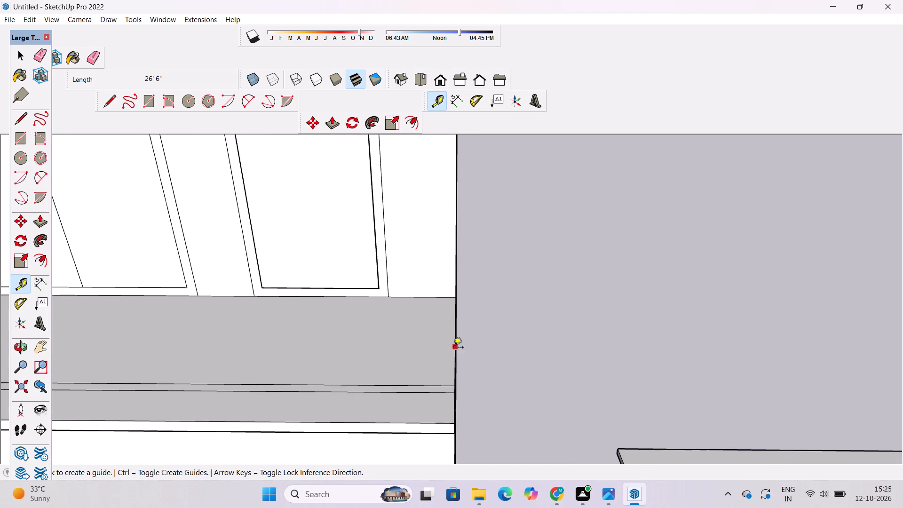
click(457, 334)
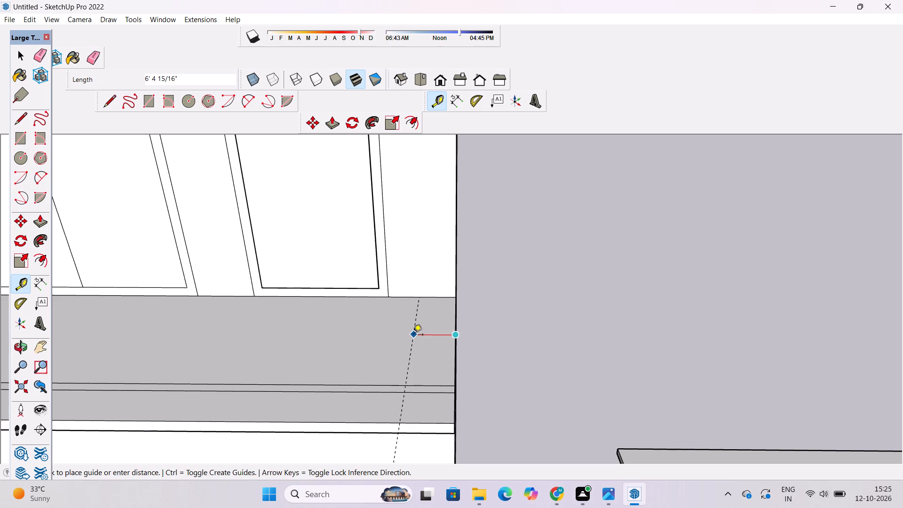
key(1)
text(.5)
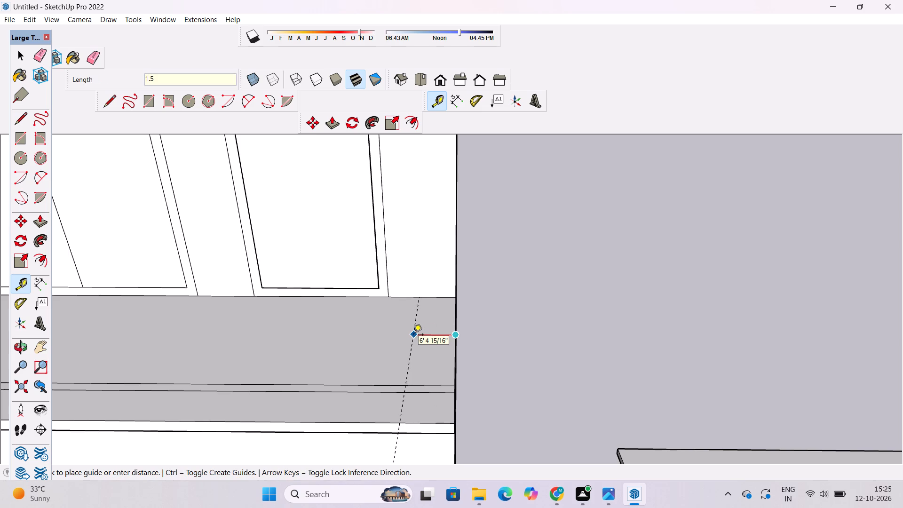
key(apostrophe)
key(Return)
scroll(379, 370, down, 7)
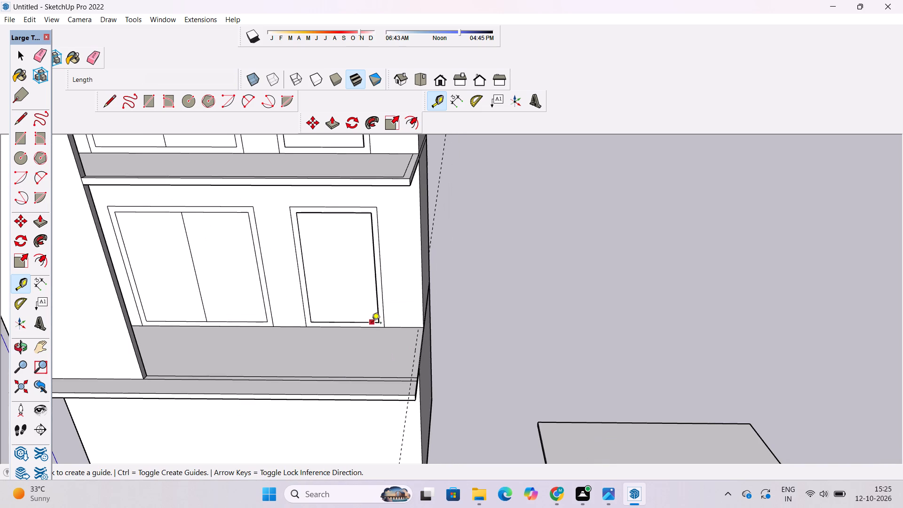
scroll(369, 320, down, 6)
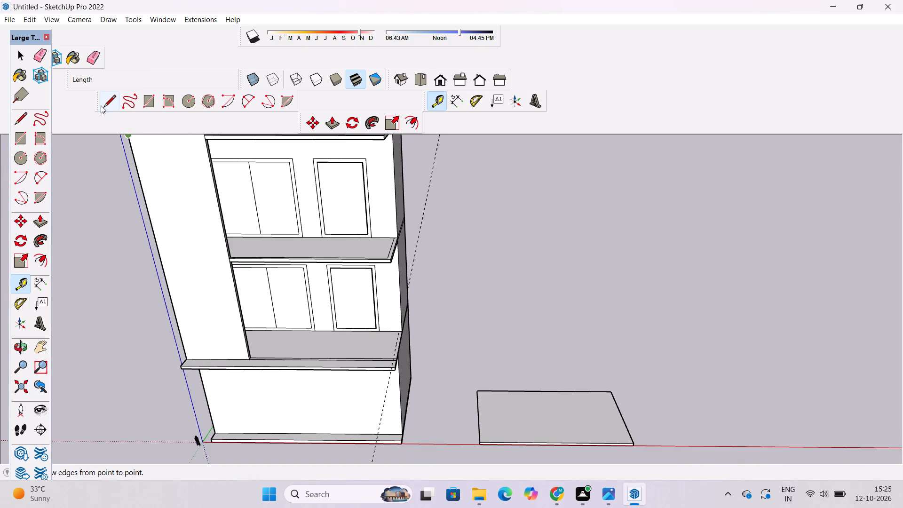
Draw a line about 26' 6" along the guide on the slab's top, from the recessed front wall to the inner front parallel line.
click(111, 105)
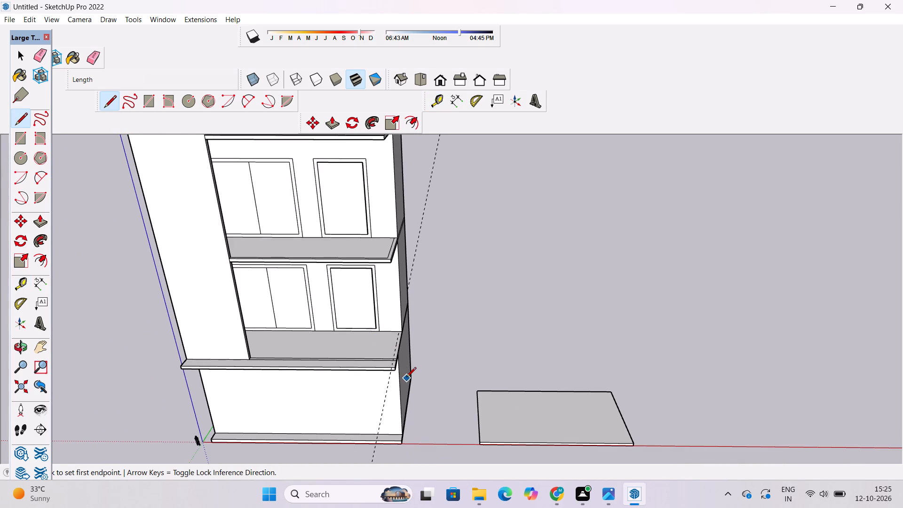
scroll(406, 378, up, 2)
scroll(397, 328, up, 15)
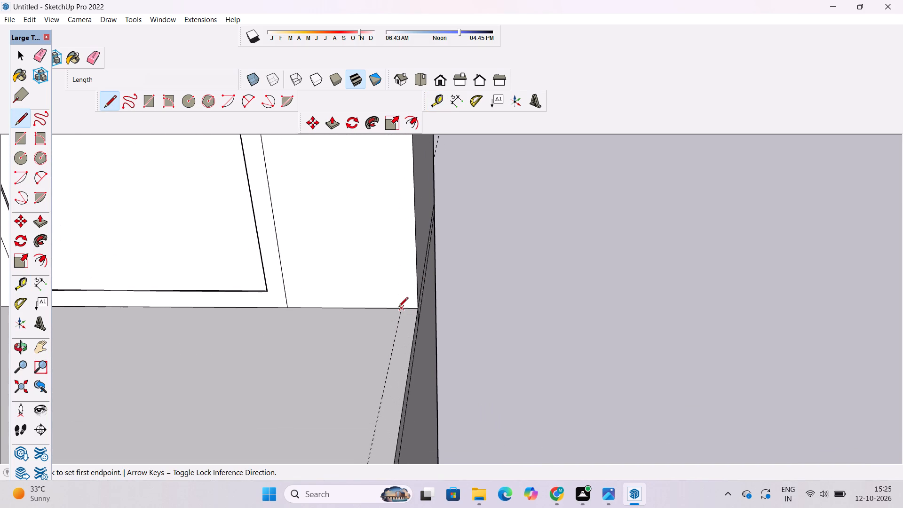
click(400, 308)
scroll(400, 308, down, 8)
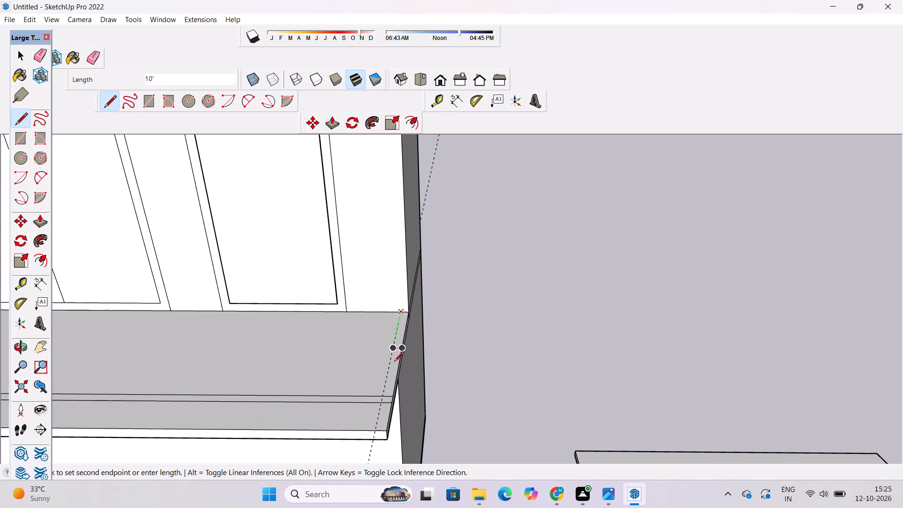
scroll(398, 340, up, 3)
scroll(395, 365, down, 5)
scroll(393, 394, up, 8)
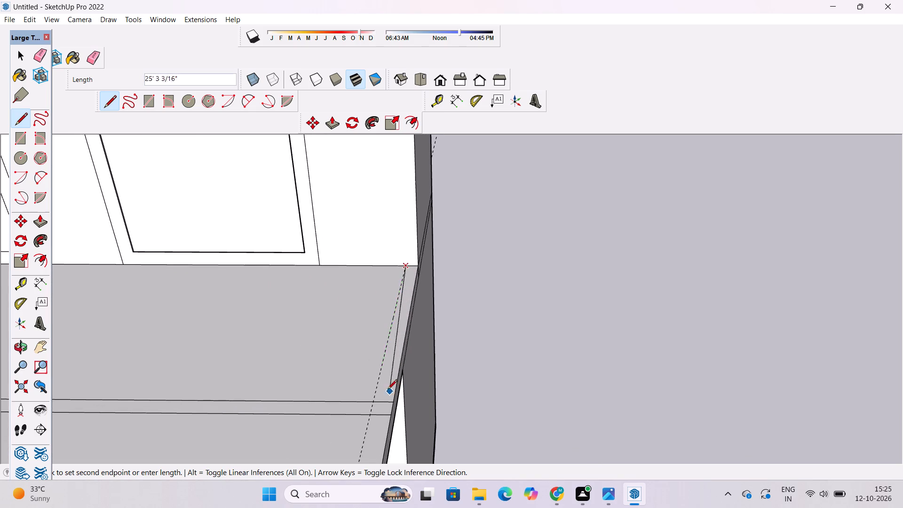
click(374, 401)
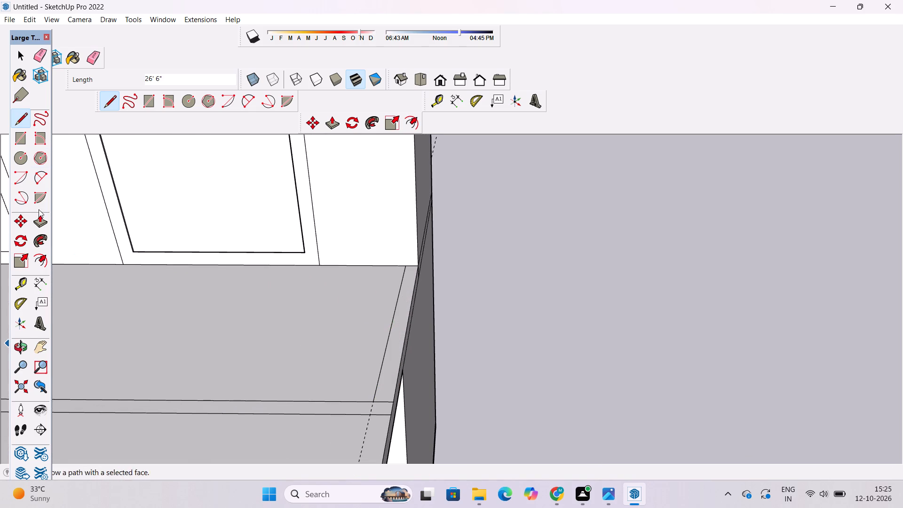
Erase the guide line and the short leftover of the inner front line between the new line and the slab's side edge.
click(97, 55)
scroll(442, 310, down, 4)
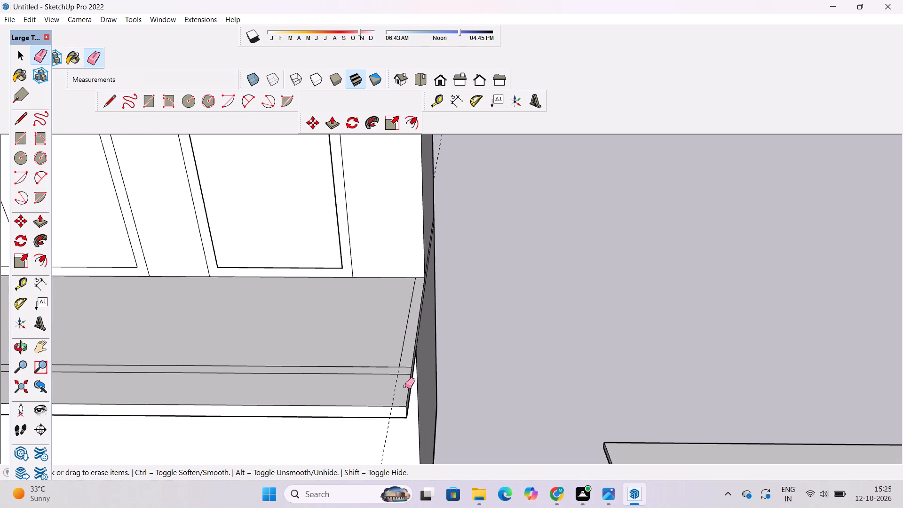
click(402, 376)
scroll(389, 403, down, 3)
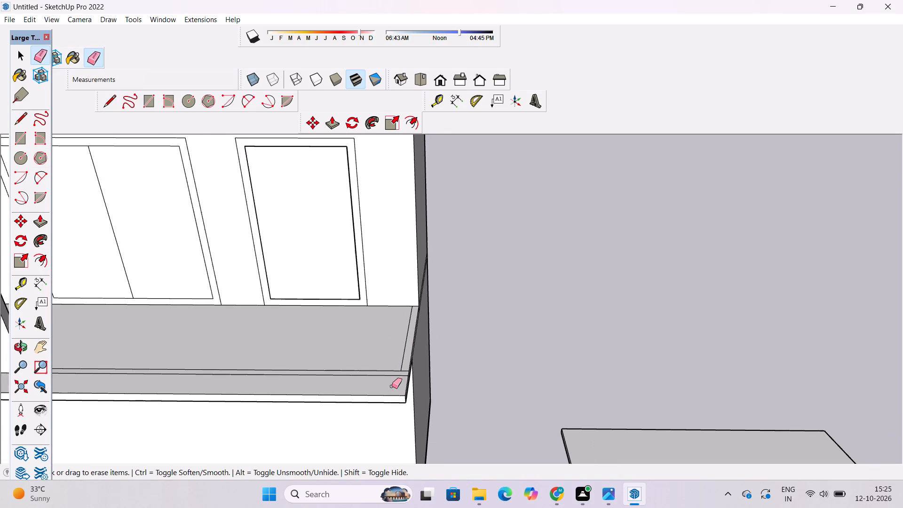
scroll(404, 358, up, 10)
drag(407, 379, 407, 396)
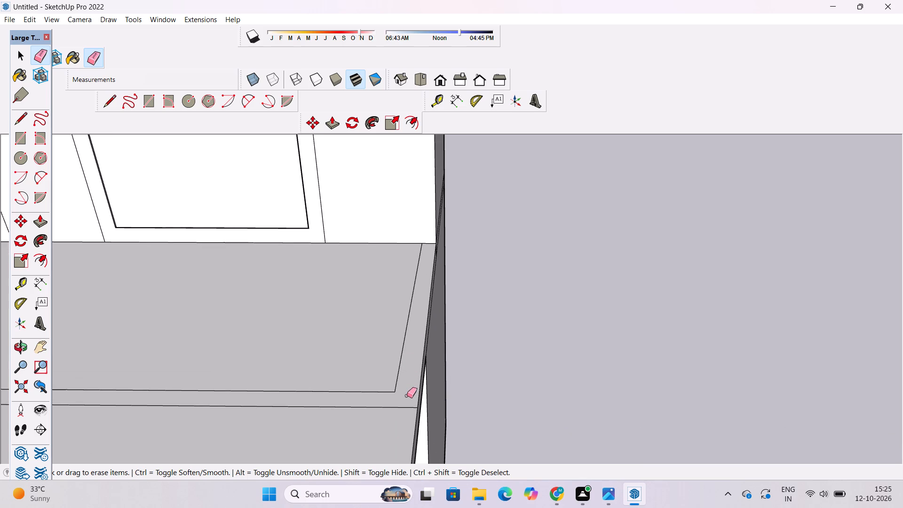
click(380, 352)
Examine the border corner on the slab above the ground floor and the adjoining side wall from several angles.
key(space)
key(o)
scroll(386, 353, down, 7)
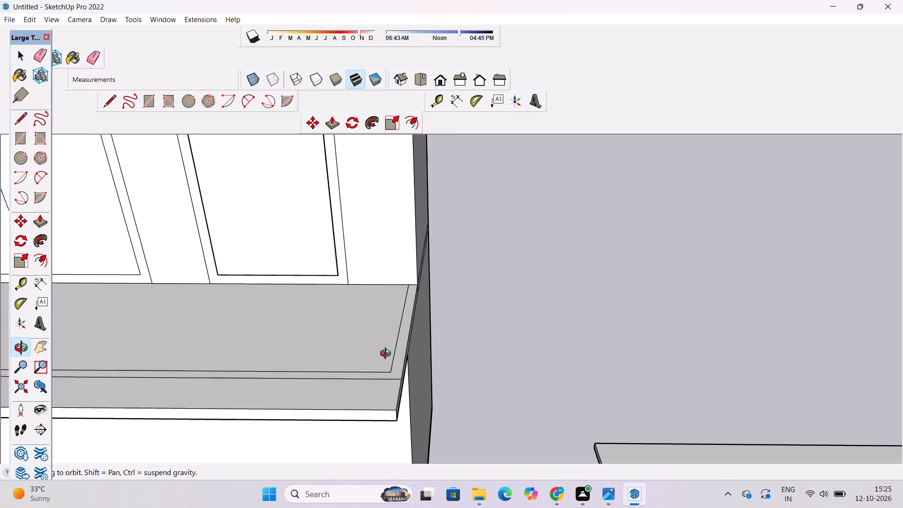
scroll(388, 355, down, 2)
drag(476, 407, 379, 329)
scroll(333, 322, down, 3)
drag(372, 328, 387, 336)
shift+drag(387, 342, 420, 277)
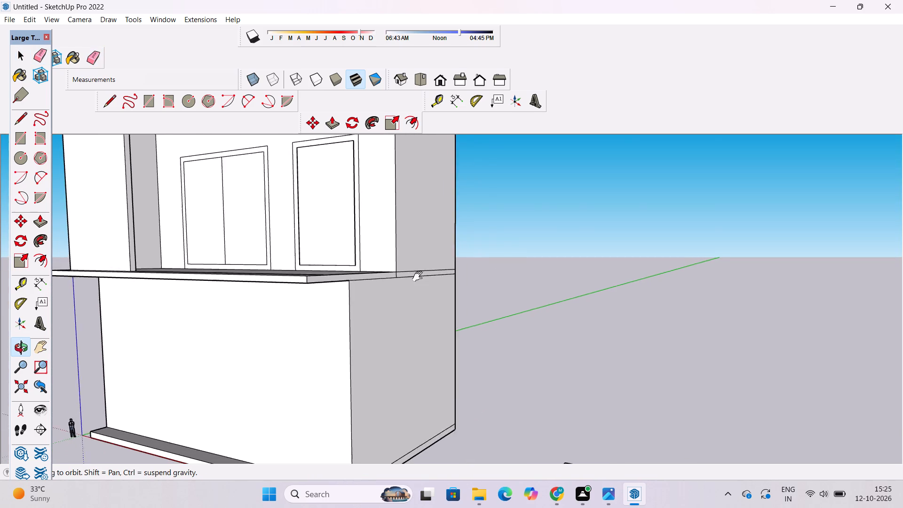
shift+drag(420, 277, 429, 262)
drag(435, 262, 467, 326)
scroll(468, 318, up, 2)
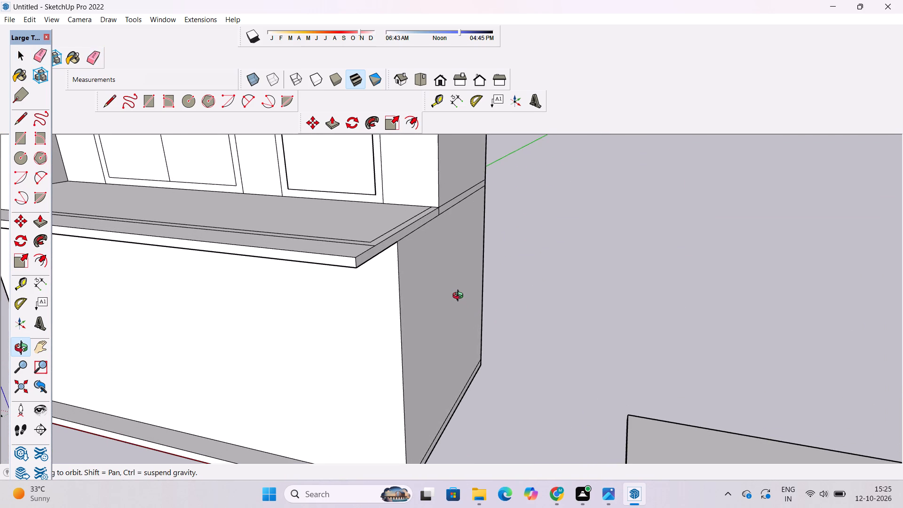
scroll(456, 293, down, 3)
shift+drag(446, 299, 467, 342)
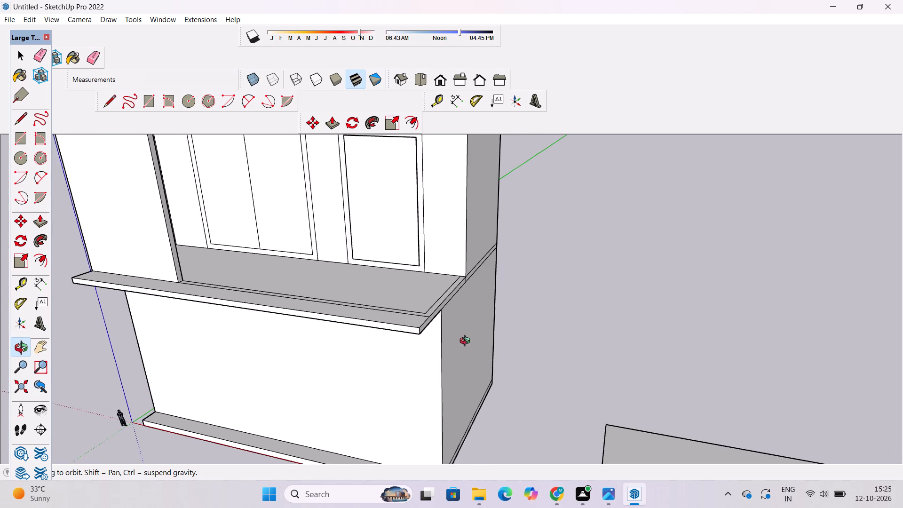
Examine the building's front, the extended slabs on each storey and the side walls from several angles.
scroll(418, 323, up, 3)
drag(514, 303, 407, 282)
shift+drag(406, 282, 421, 343)
scroll(428, 314, down, 5)
shift+drag(436, 302, 446, 360)
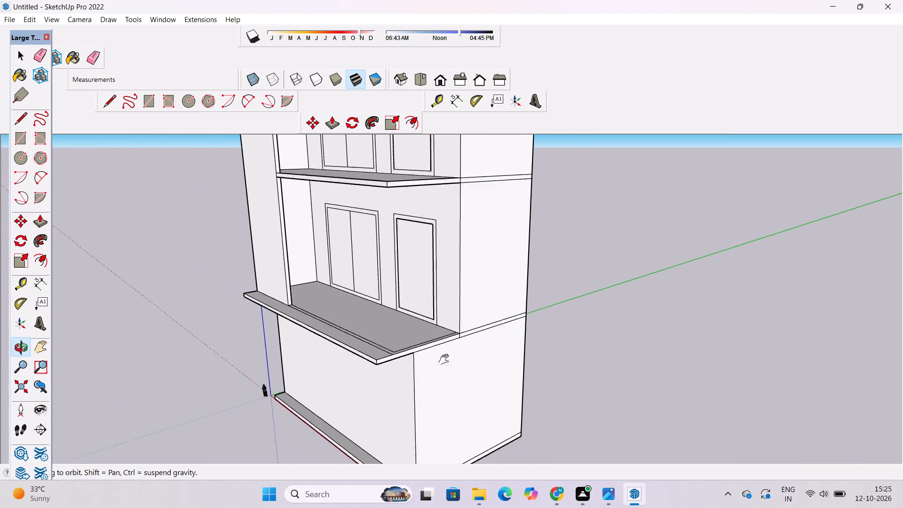
shift+drag(446, 360, 447, 385)
shift+drag(465, 206, 467, 224)
drag(435, 277, 554, 363)
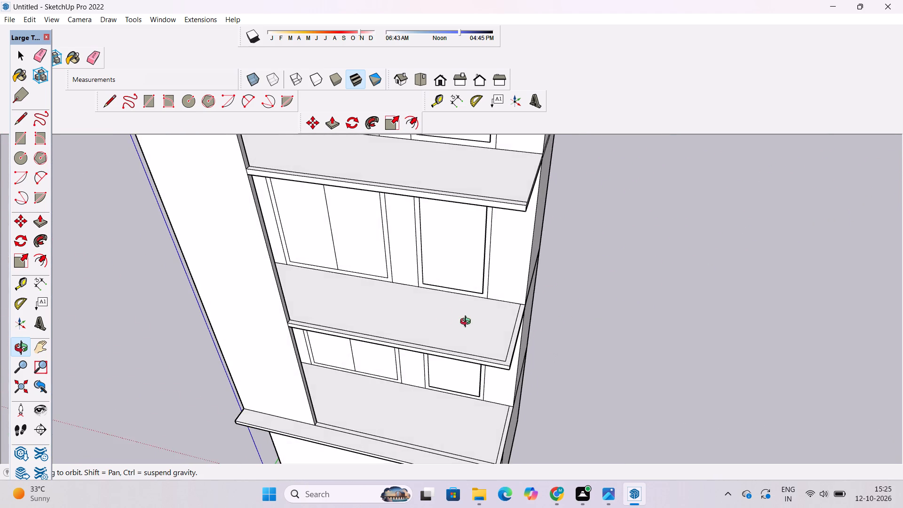
scroll(428, 304, down, 4)
shift+drag(512, 217, 504, 244)
drag(533, 253, 341, 218)
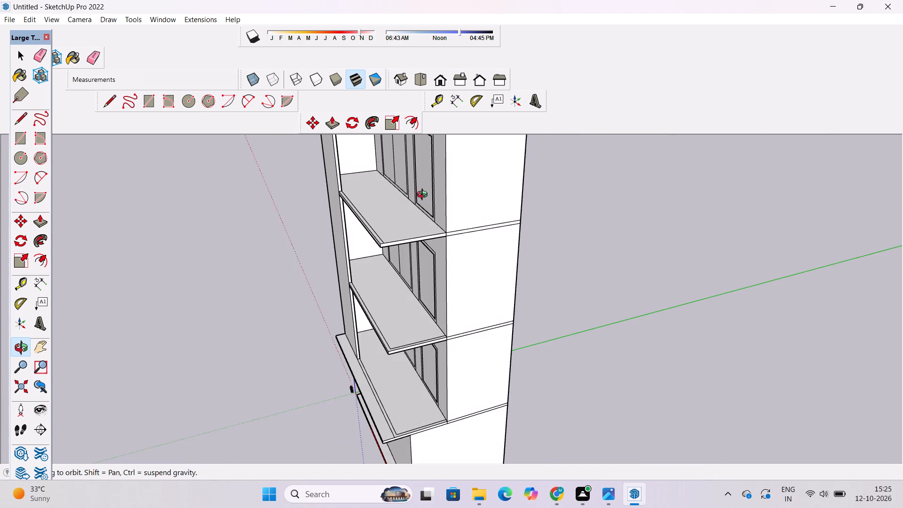
drag(425, 203, 434, 248)
drag(421, 264, 388, 244)
drag(505, 192, 532, 177)
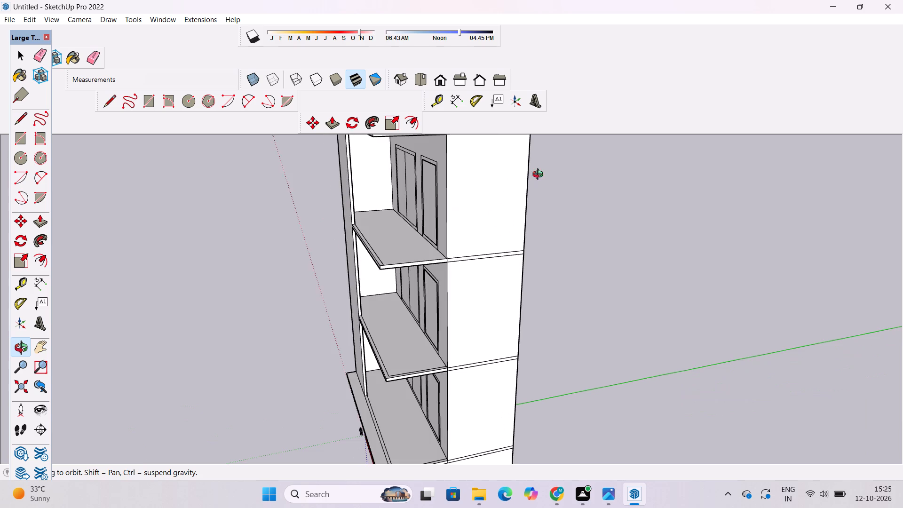
drag(279, 297, 535, 265)
shift+drag(512, 273, 95, 375)
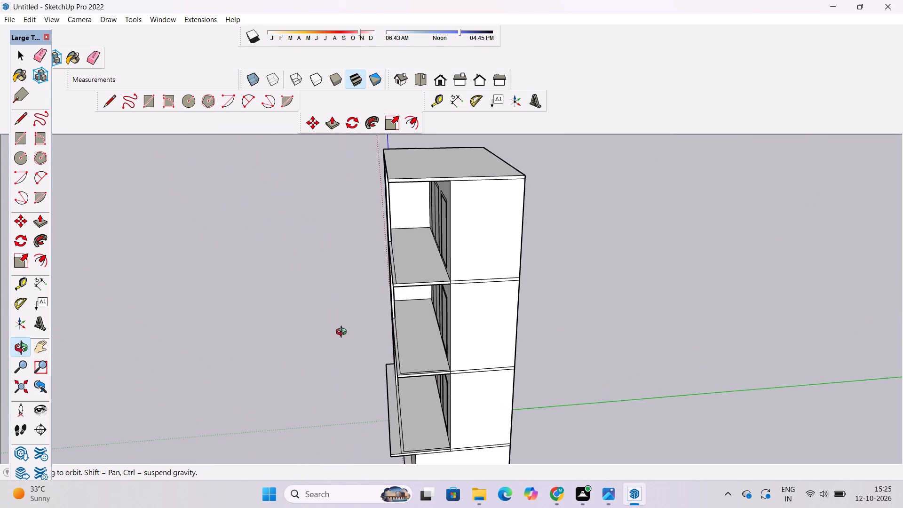
drag(410, 362, 425, 316)
shift+drag(437, 363, 422, 285)
drag(361, 349, 571, 325)
scroll(462, 355, up, 4)
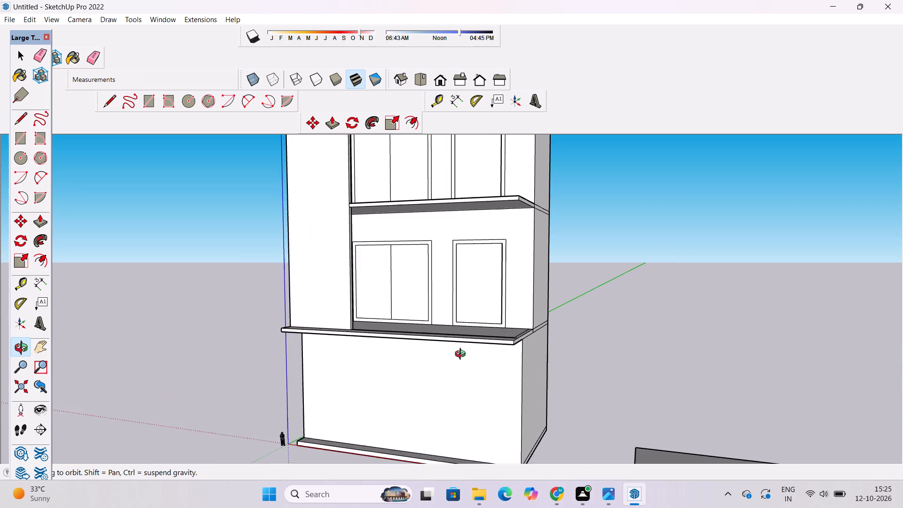
shift+drag(495, 336, 435, 362)
drag(431, 367, 319, 372)
scroll(396, 357, up, 5)
shift+drag(479, 353, 454, 355)
drag(450, 362, 425, 400)
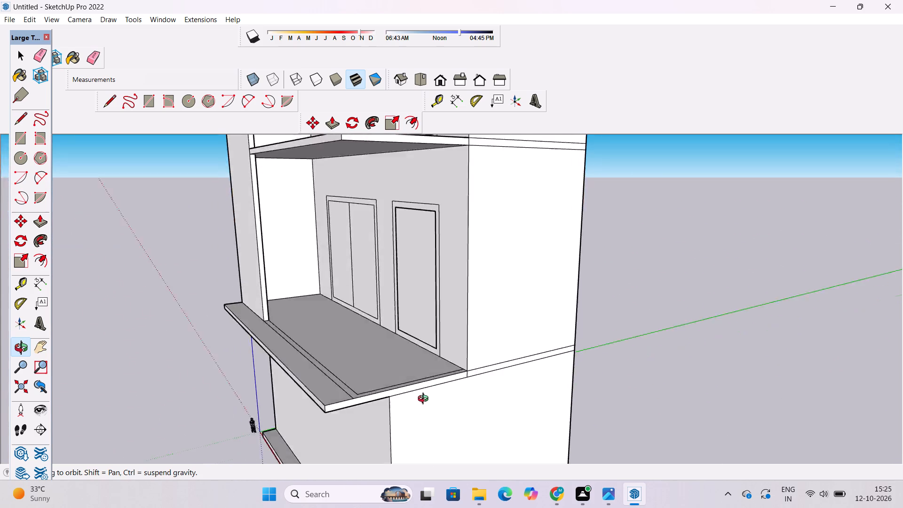
drag(425, 400, 257, 421)
drag(277, 414, 509, 361)
shift+drag(509, 363, 499, 333)
drag(384, 347, 519, 377)
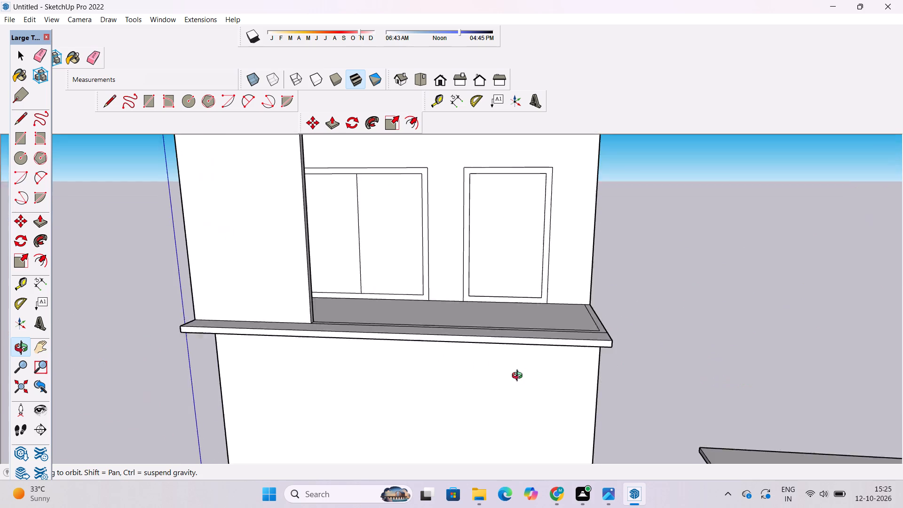
drag(519, 377, 521, 379)
scroll(463, 327, down, 5)
drag(519, 340, 445, 360)
drag(562, 325, 518, 326)
drag(554, 324, 495, 317)
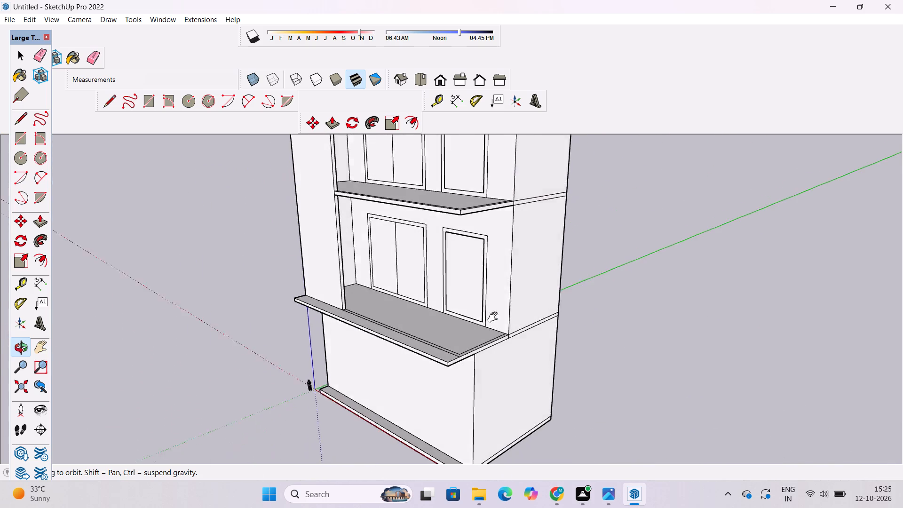
drag(495, 317, 444, 312)
drag(390, 370, 529, 357)
scroll(454, 317, down, 5)
drag(504, 290, 331, 318)
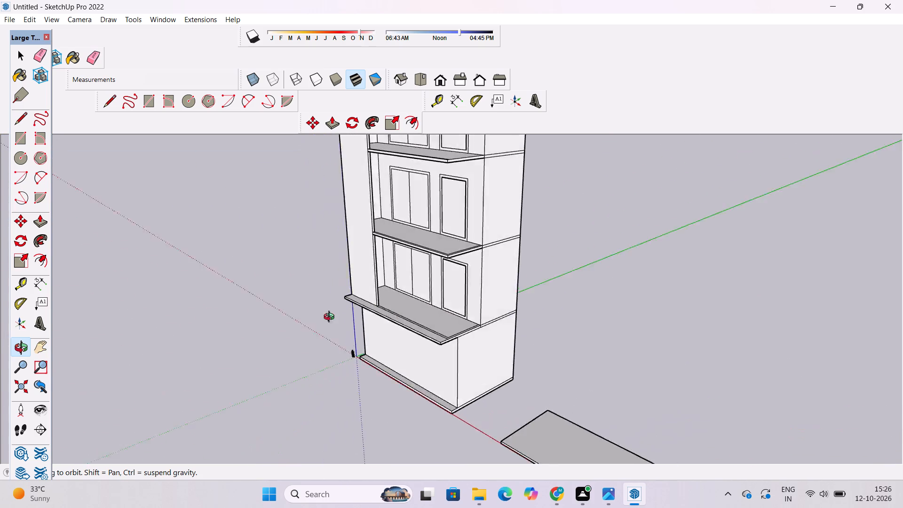
drag(331, 318, 592, 333)
scroll(394, 290, down, 5)
shift+drag(447, 283, 436, 328)
drag(289, 344, 291, 342)
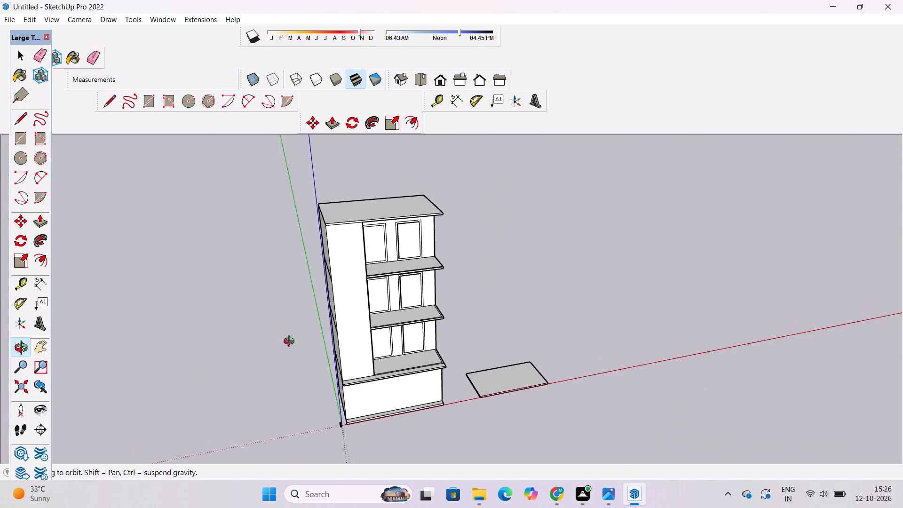
drag(291, 342, 531, 300)
Erase the slab edge lines and their short leftover tick on the corner-wall side face, at the slab beneath the top storey.
scroll(409, 302, up, 4)
shift+drag(411, 310, 423, 237)
drag(541, 240, 467, 262)
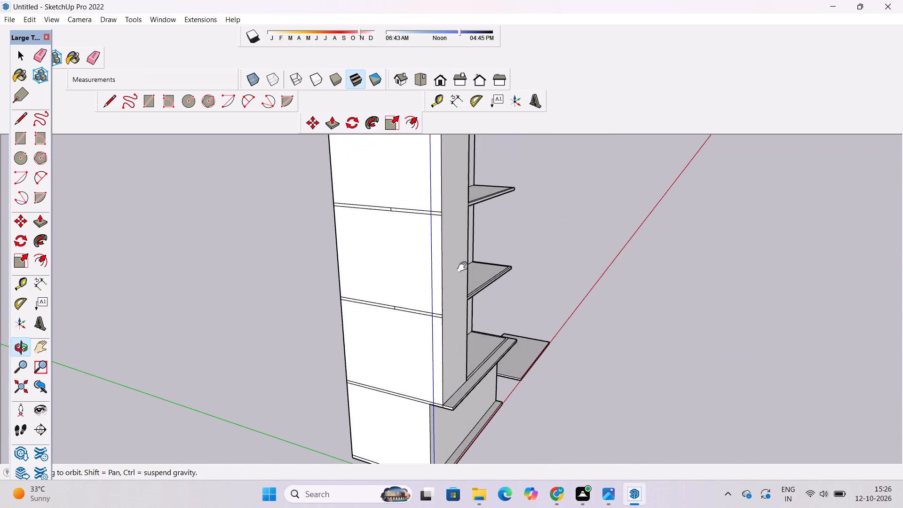
shift+drag(452, 286, 394, 272)
shift+drag(396, 266, 389, 279)
drag(389, 279, 381, 280)
key(e)
drag(366, 176, 361, 201)
scroll(360, 197, up, 4)
drag(357, 177, 353, 204)
drag(364, 179, 364, 198)
drag(365, 186, 364, 193)
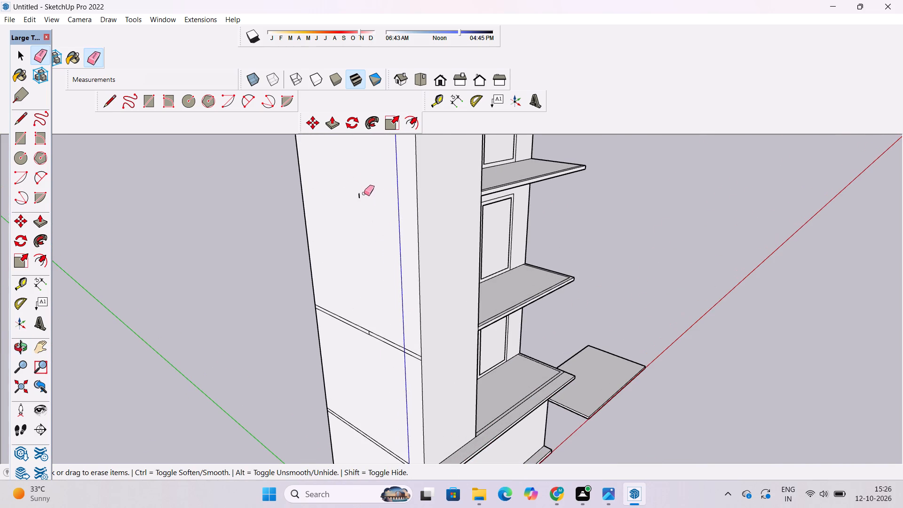
drag(364, 193, 364, 192)
drag(363, 183, 352, 206)
drag(356, 191, 361, 200)
drag(368, 187, 368, 191)
drag(367, 191, 362, 196)
drag(362, 187, 358, 205)
click(358, 200)
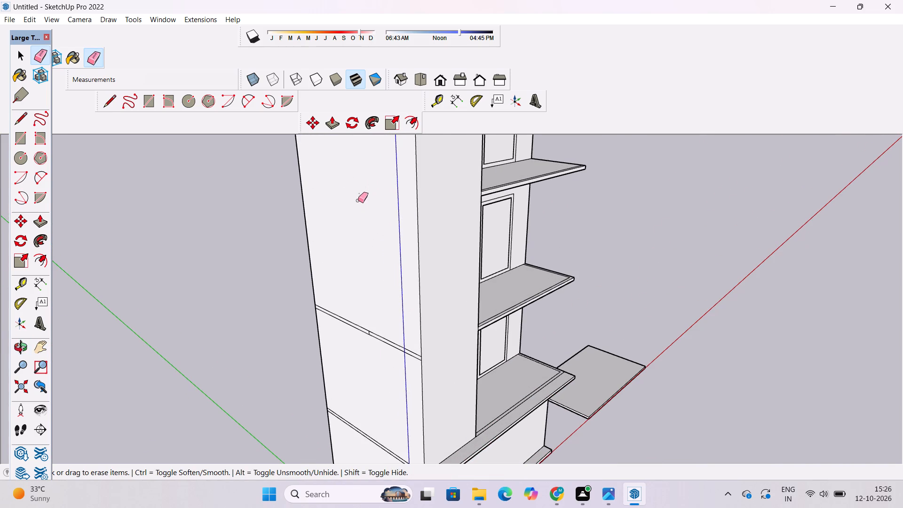
drag(368, 180, 362, 202)
drag(361, 190, 360, 199)
click(359, 195)
drag(358, 186, 359, 198)
scroll(327, 153, down, 6)
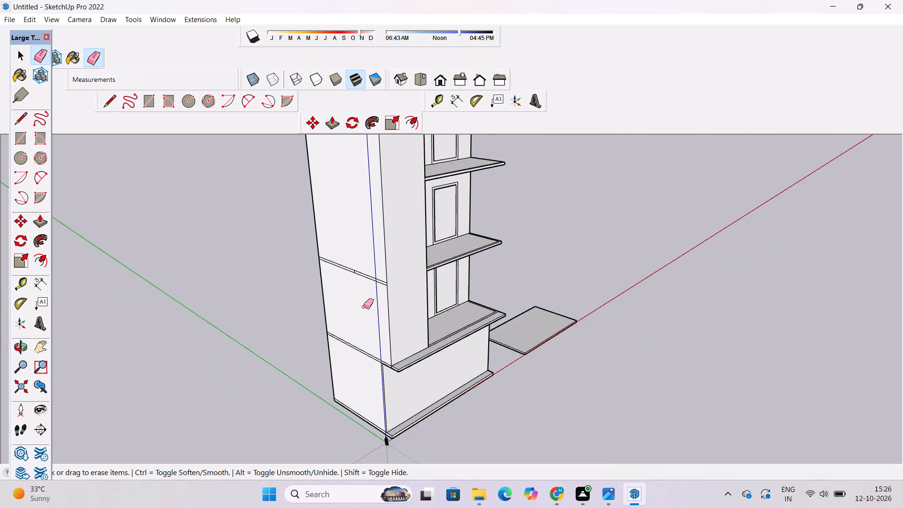
Erase the slab edge lines and connecting short line on the same side face, at the slab one level lower.
scroll(364, 307, up, 10)
drag(391, 151, 384, 224)
drag(299, 136, 305, 214)
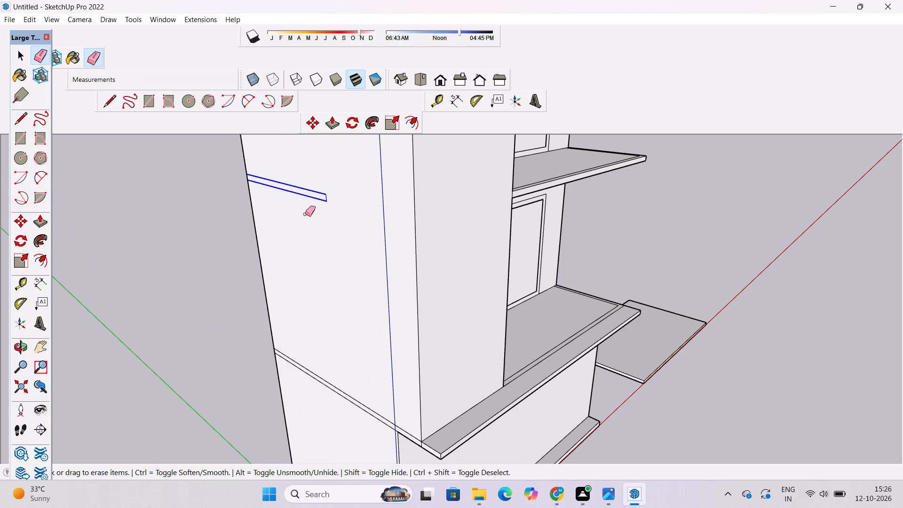
drag(305, 214, 309, 211)
drag(325, 184, 325, 201)
drag(327, 192, 327, 198)
scroll(322, 187, down, 5)
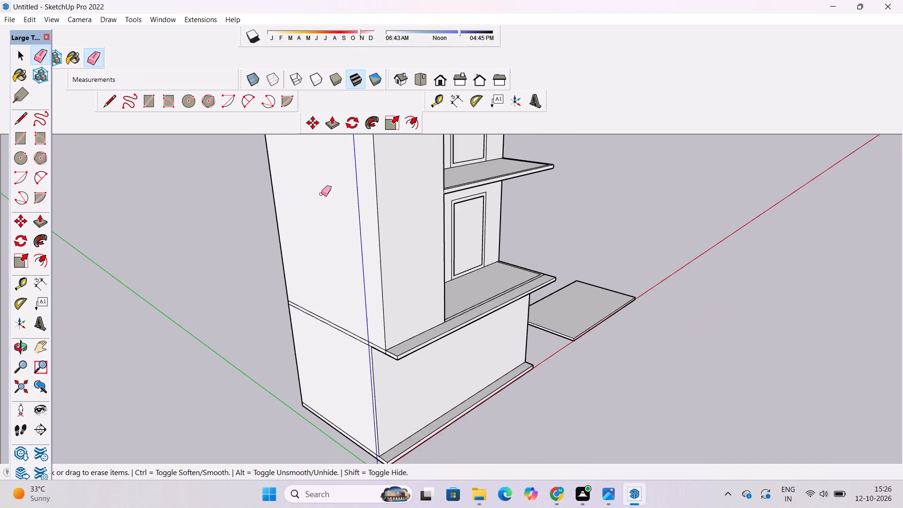
Erase the slab edge lines crossing the same side face at the slab above the ground floor.
scroll(321, 208, up, 4)
drag(326, 253, 326, 373)
scroll(247, 221, down, 6)
scroll(309, 317, up, 3)
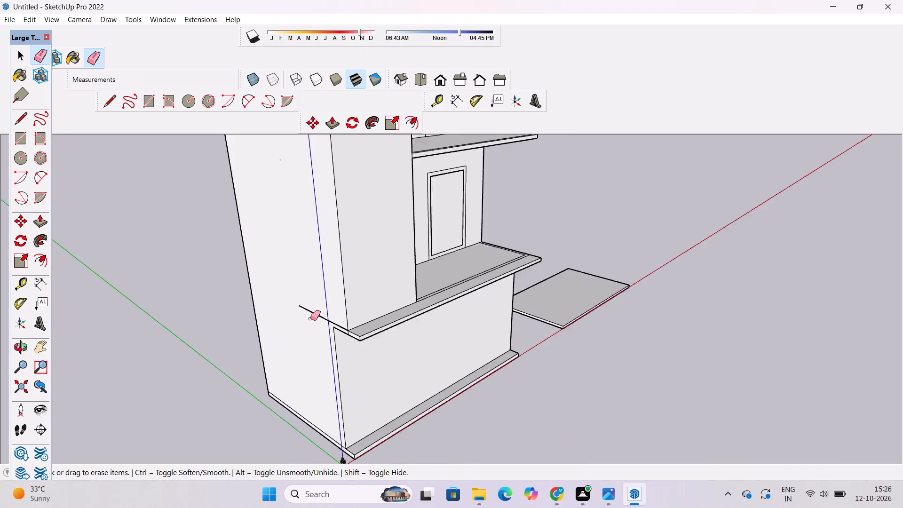
scroll(310, 318, up, 7)
drag(328, 297, 325, 346)
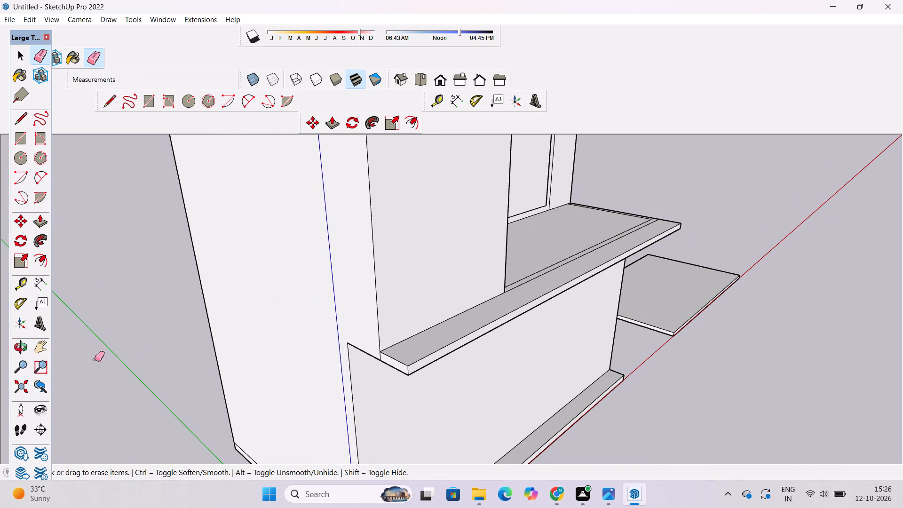
Draw an 8' line from the corner wall's base along the slab's side top edge, and close it down to the ground-floor wall corner.
click(109, 102)
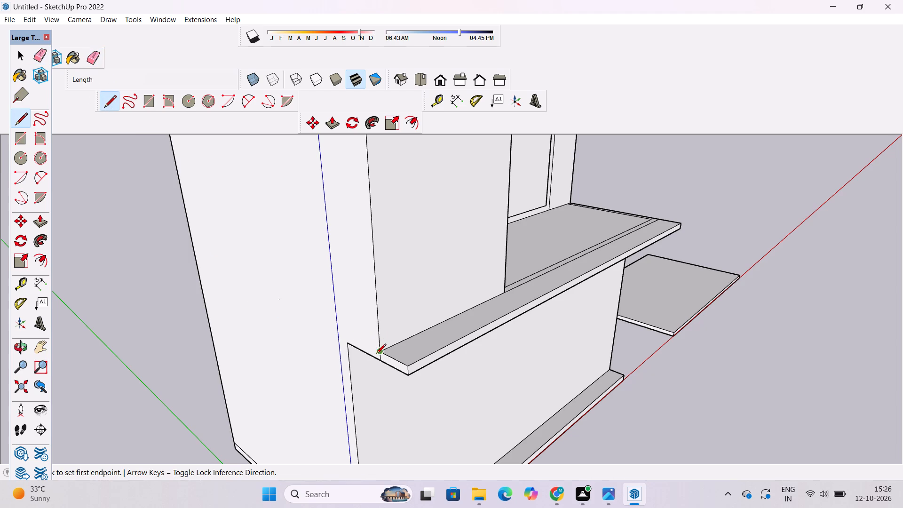
click(379, 354)
scroll(349, 341, up, 4)
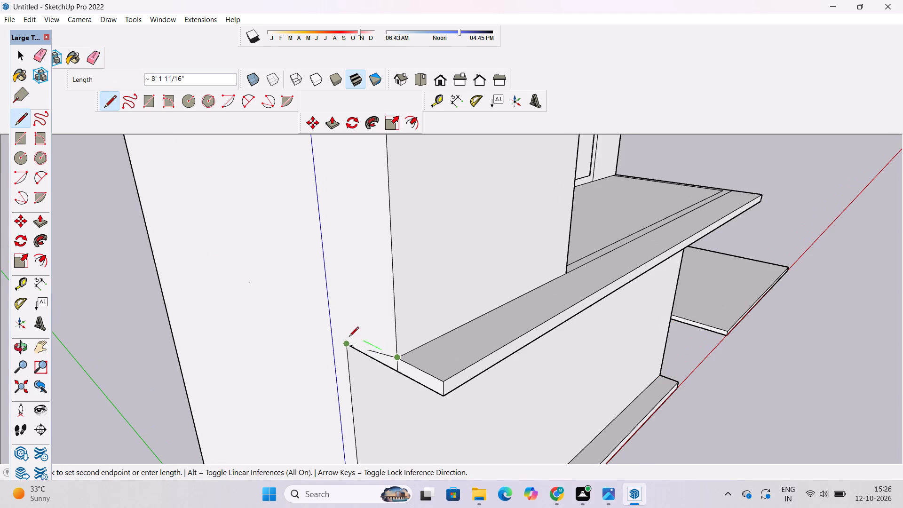
click(346, 334)
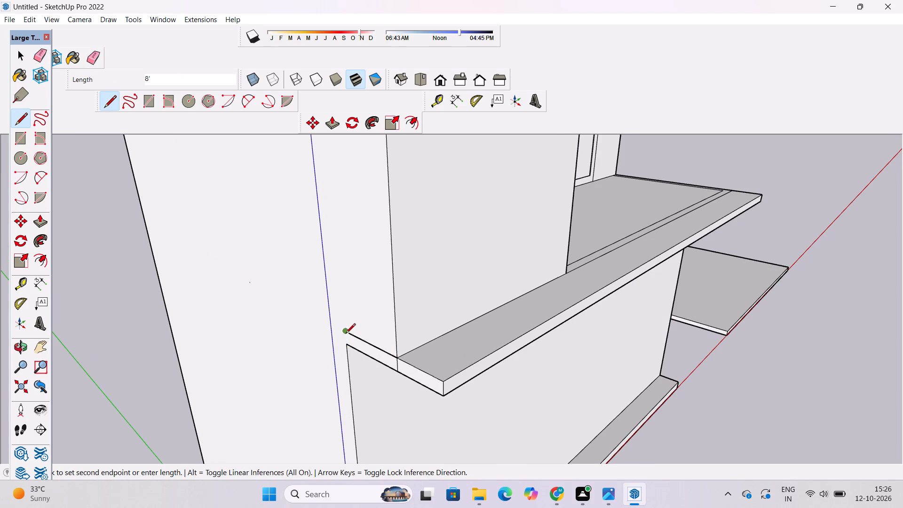
click(346, 343)
key(space)
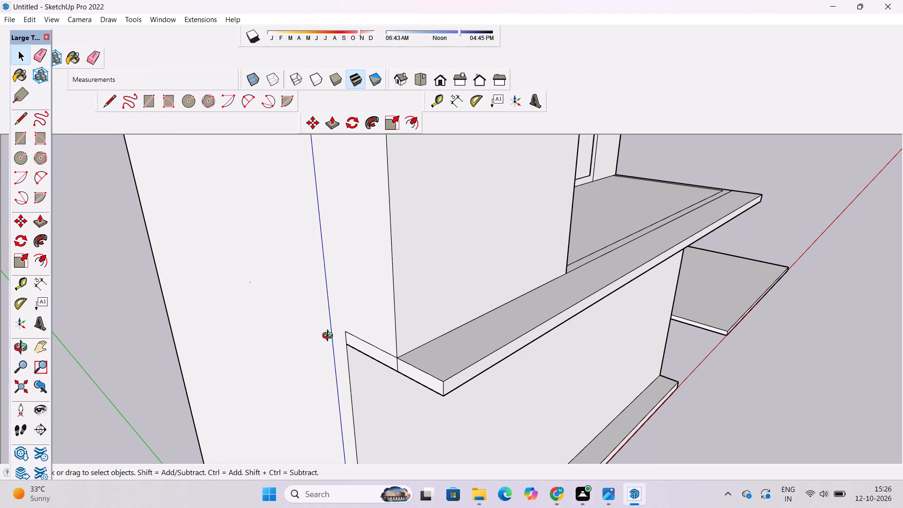
Examine the opposite side wall, the stacked slabs and the front of the building from several angles.
key(o)
drag(553, 334, 133, 295)
scroll(353, 296, down, 10)
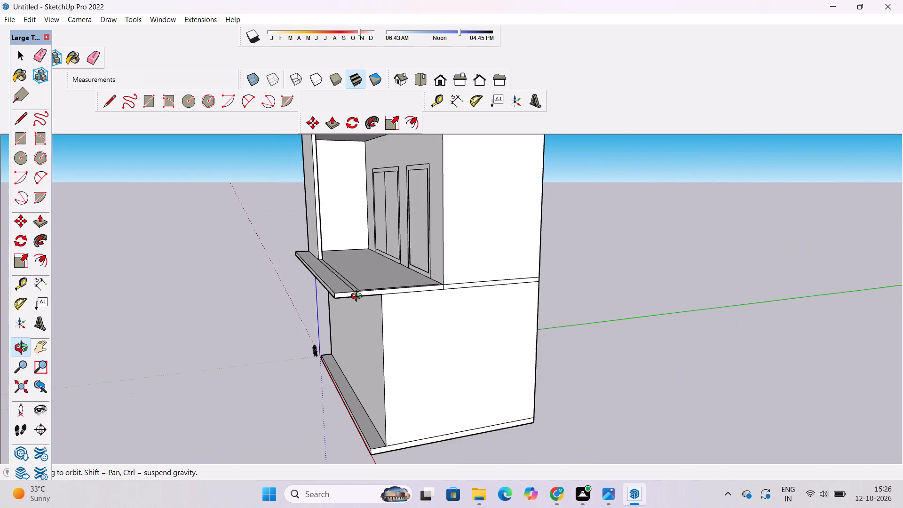
scroll(358, 297, down, 2)
shift+drag(369, 266, 392, 403)
scroll(389, 355, down, 6)
drag(386, 369, 368, 324)
drag(364, 312, 318, 324)
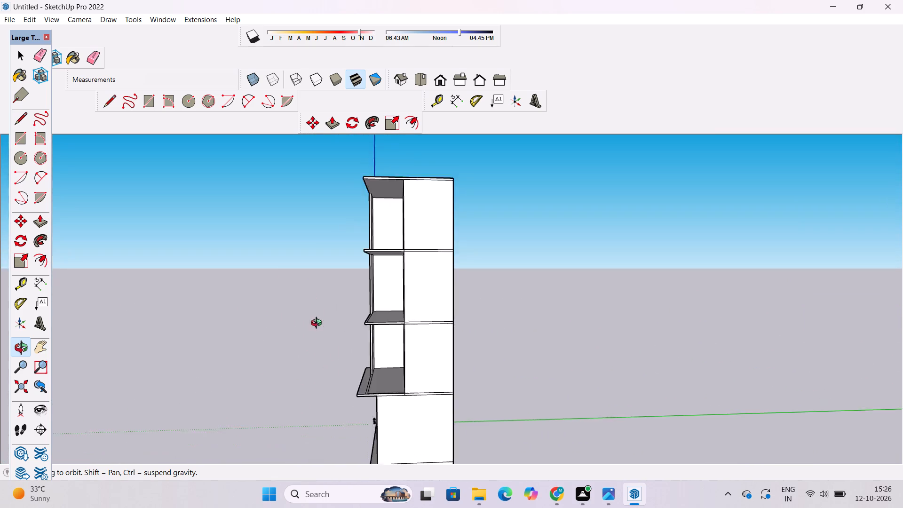
drag(318, 324, 317, 406)
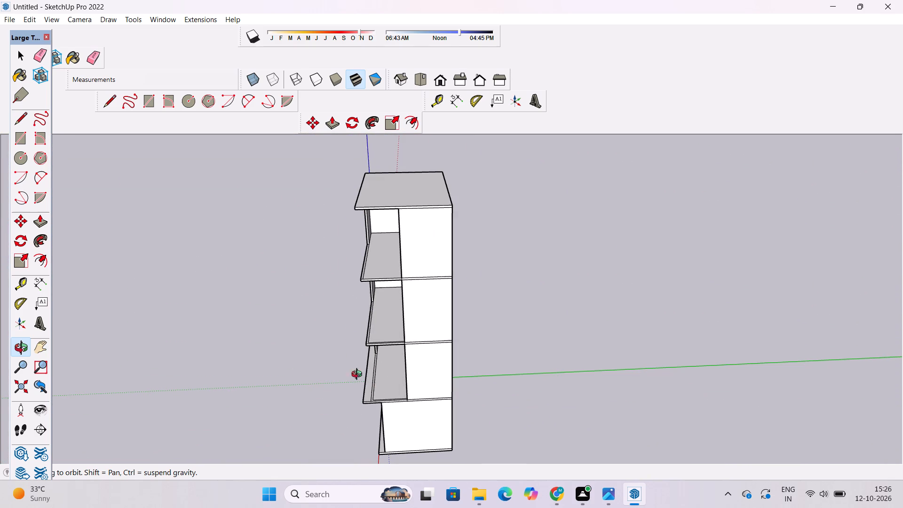
shift+drag(360, 381, 374, 367)
drag(377, 366, 492, 366)
drag(474, 396, 467, 357)
scroll(391, 375, up, 5)
drag(380, 384, 427, 392)
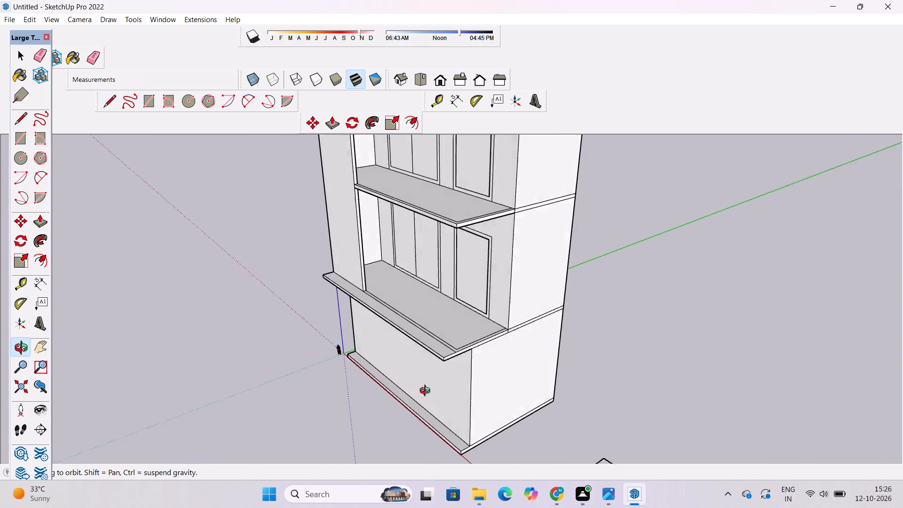
drag(427, 392, 523, 397)
drag(519, 356, 433, 372)
drag(418, 381, 489, 380)
drag(490, 369, 480, 392)
drag(479, 392, 456, 404)
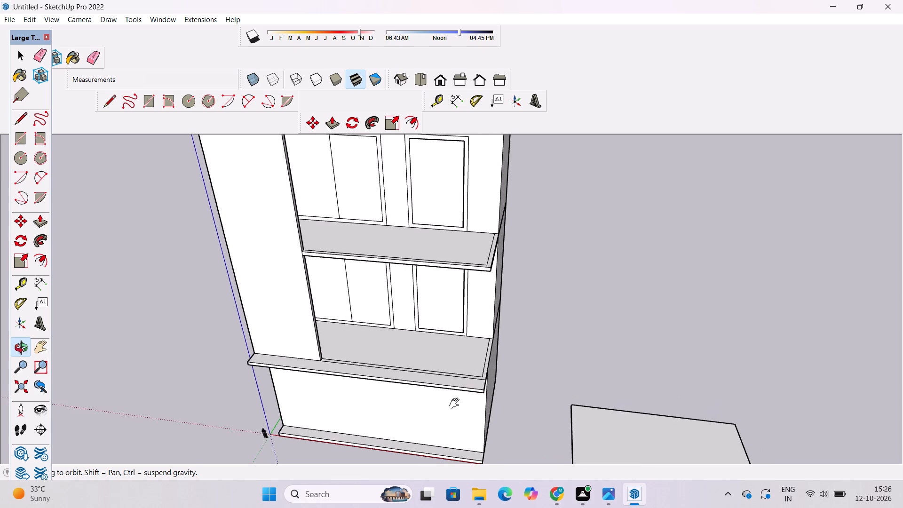
drag(456, 404, 454, 405)
drag(454, 405, 511, 395)
Extend the inner side border line from the border's inner corner to the outer front parallel line on the slab above the ground floor.
scroll(475, 382, up, 5)
shift+drag(475, 380, 422, 389)
drag(424, 389, 428, 399)
drag(435, 409, 437, 414)
key(l)
scroll(455, 402, up, 20)
scroll(455, 402, up, 2)
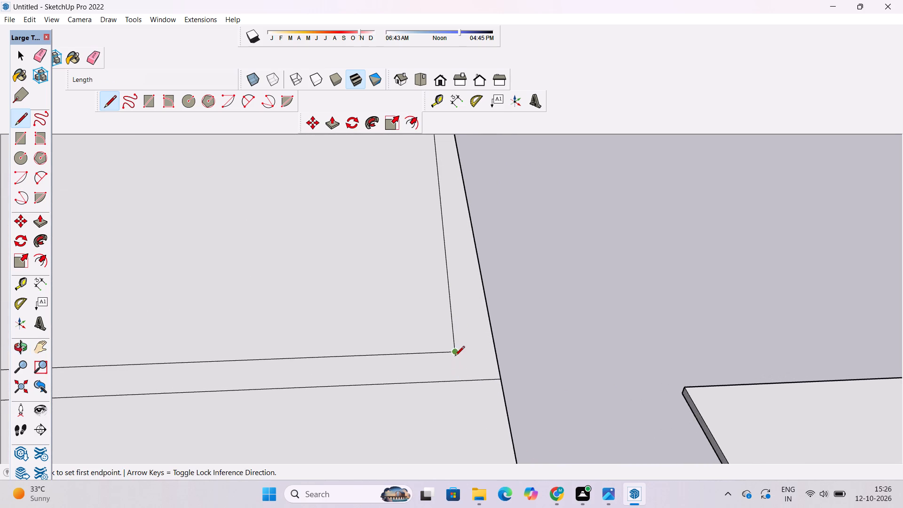
scroll(455, 357, up, 2)
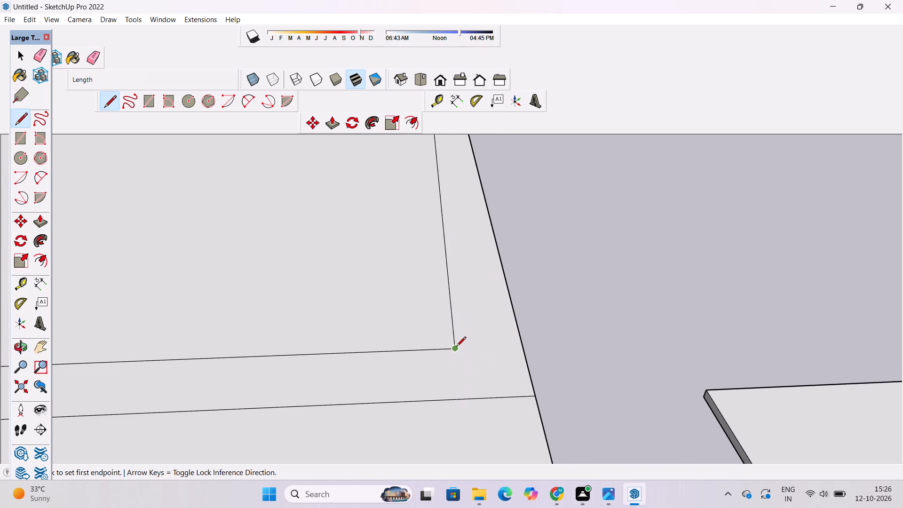
click(456, 349)
click(461, 397)
key(space)
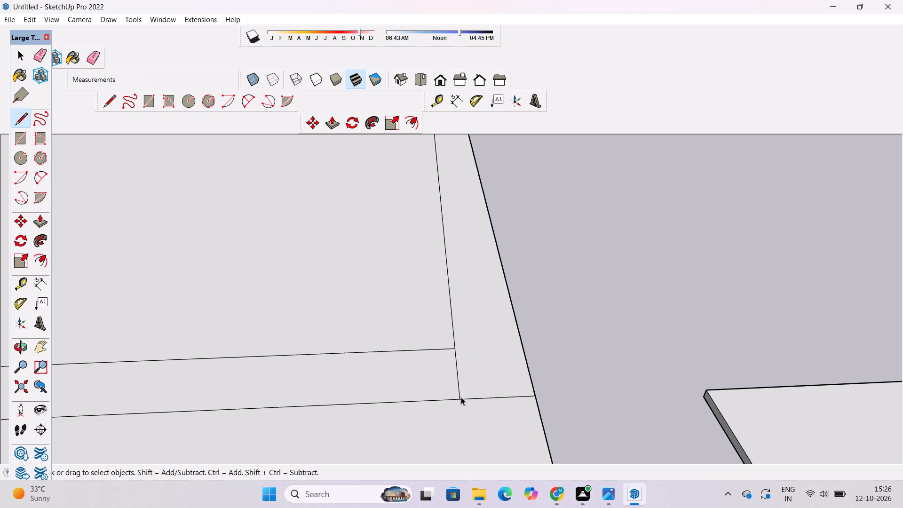
Push/Pull the side border strip on the slab above the ground floor up 50' to the underside of the next slab.
key(o)
drag(466, 417, 455, 331)
scroll(456, 324, down, 6)
shift+drag(467, 324, 467, 377)
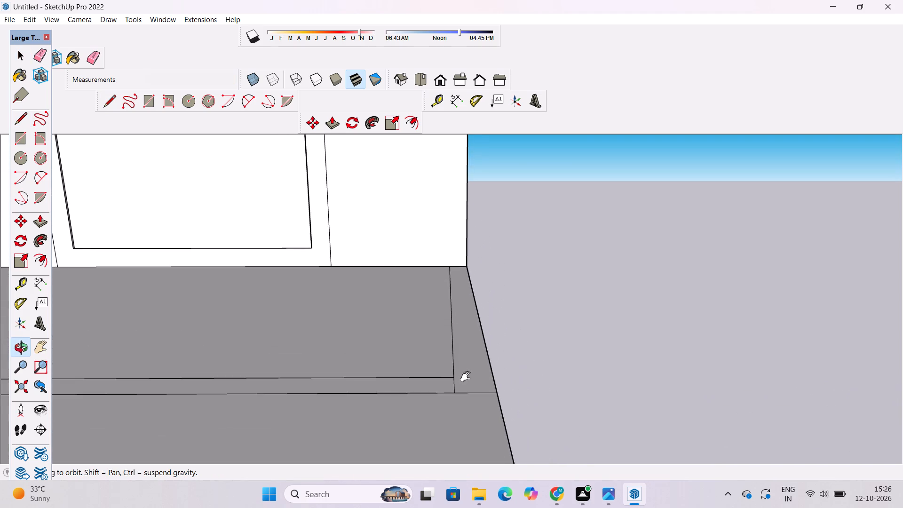
scroll(467, 377, down, 2)
shift+drag(467, 365, 445, 406)
drag(444, 405, 441, 373)
scroll(444, 360, down, 5)
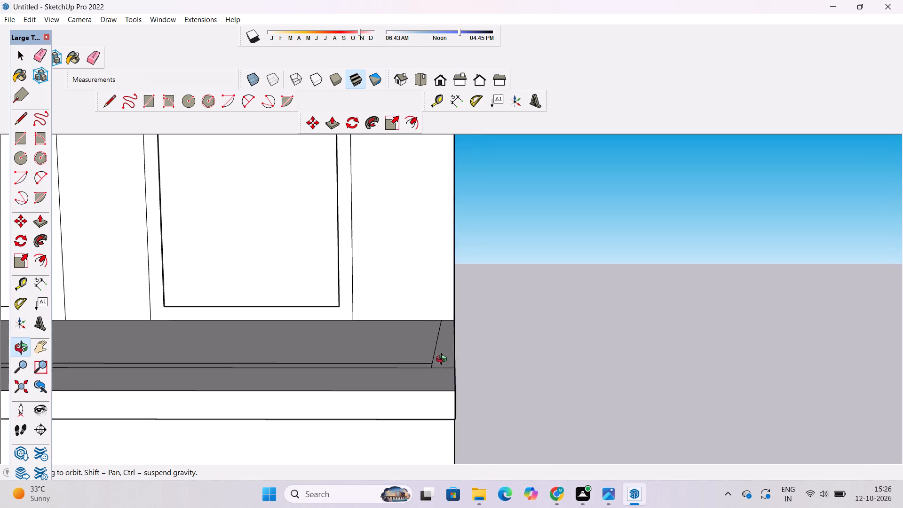
scroll(444, 360, down, 1)
shift+drag(445, 359, 466, 426)
scroll(465, 405, down, 6)
shift+drag(465, 397, 465, 427)
shift+drag(465, 427, 455, 440)
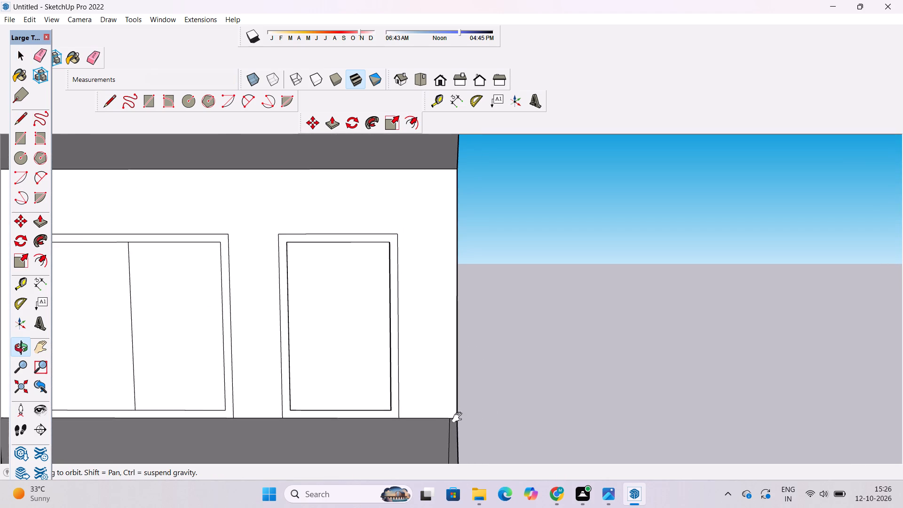
shift+scroll(466, 407, down, 5)
shift+drag(465, 418, 465, 412)
drag(466, 410, 467, 416)
key(p)
scroll(450, 430, up, 4)
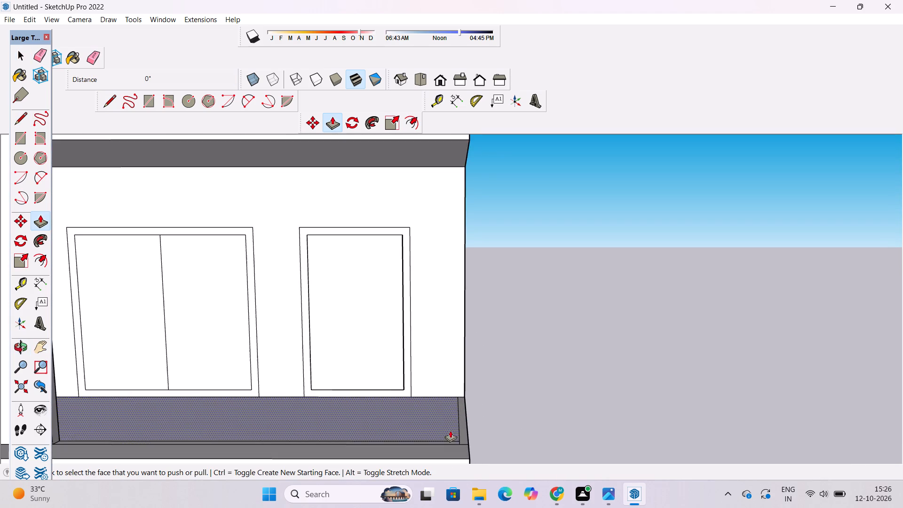
scroll(450, 430, up, 5)
click(474, 442)
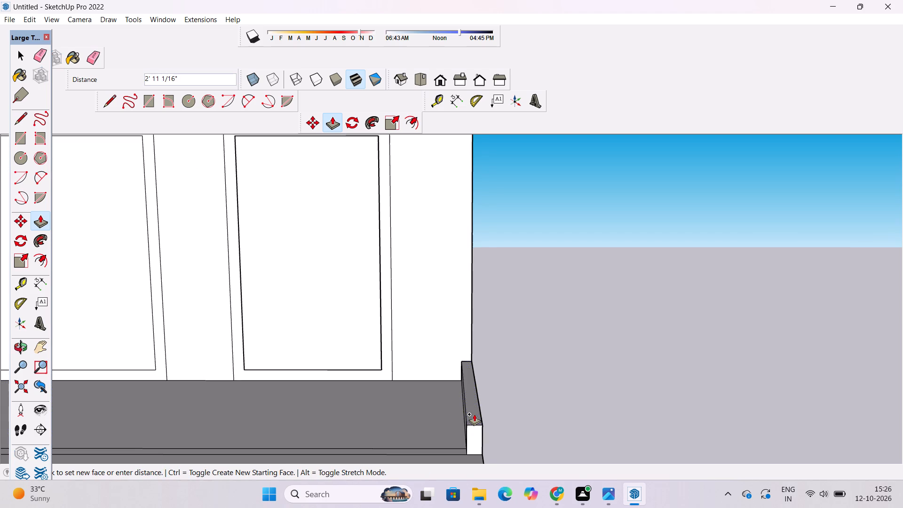
scroll(474, 414, down, 10)
scroll(469, 265, up, 5)
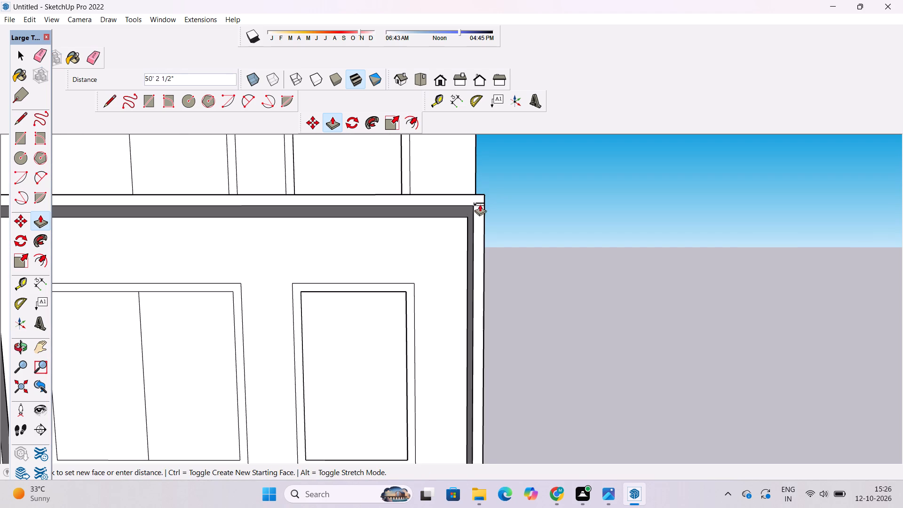
click(486, 205)
Draw a 1' 6" line extending the side border line to the front edge of the second slab above the ground floor.
scroll(460, 268, down, 10)
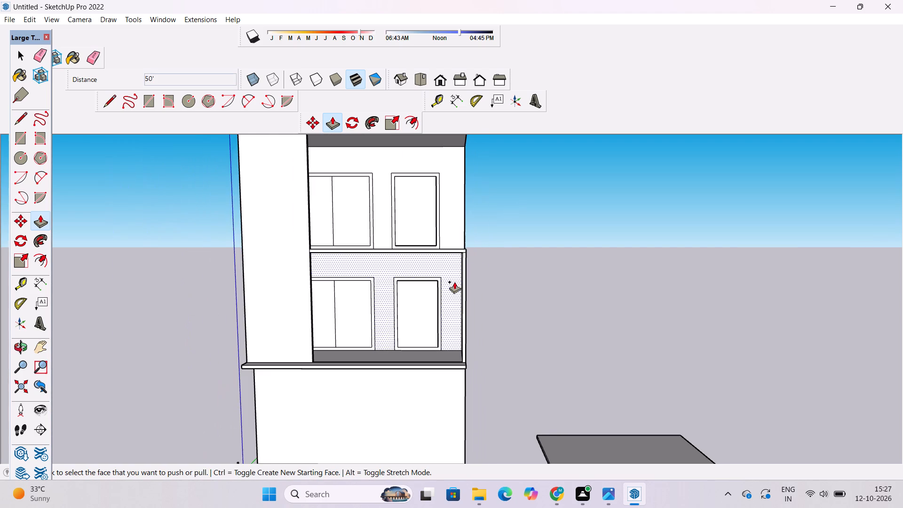
scroll(424, 328, down, 4)
key(o)
drag(463, 303, 460, 473)
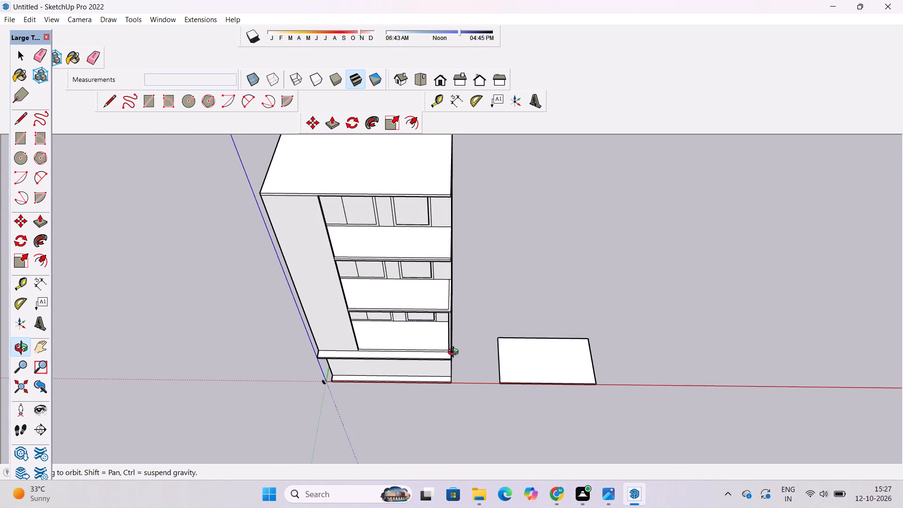
scroll(445, 307, up, 10)
shift+drag(447, 312, 436, 337)
shift+drag(436, 349, 435, 365)
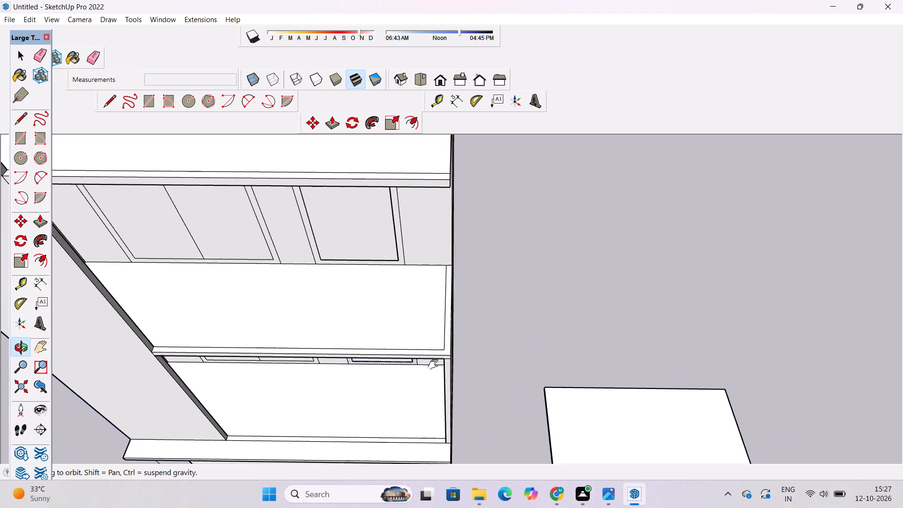
shift+drag(435, 365, 432, 374)
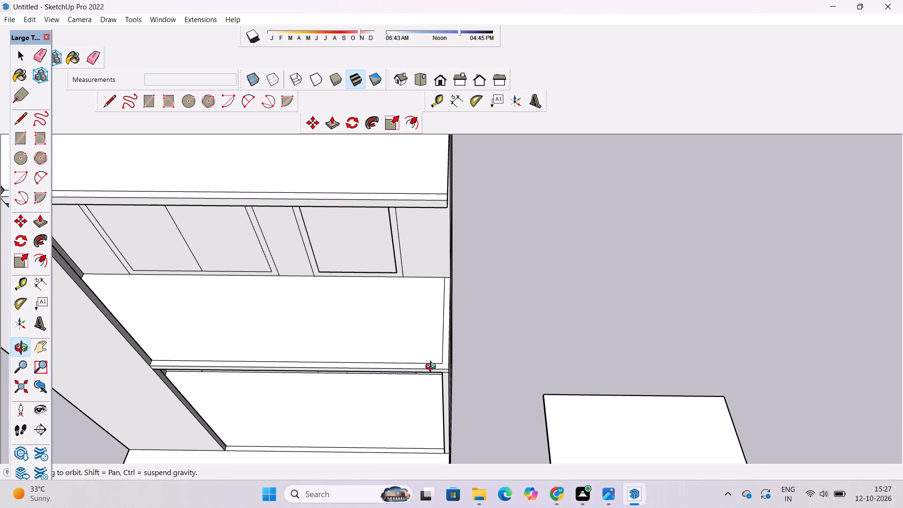
key(l)
click(440, 363)
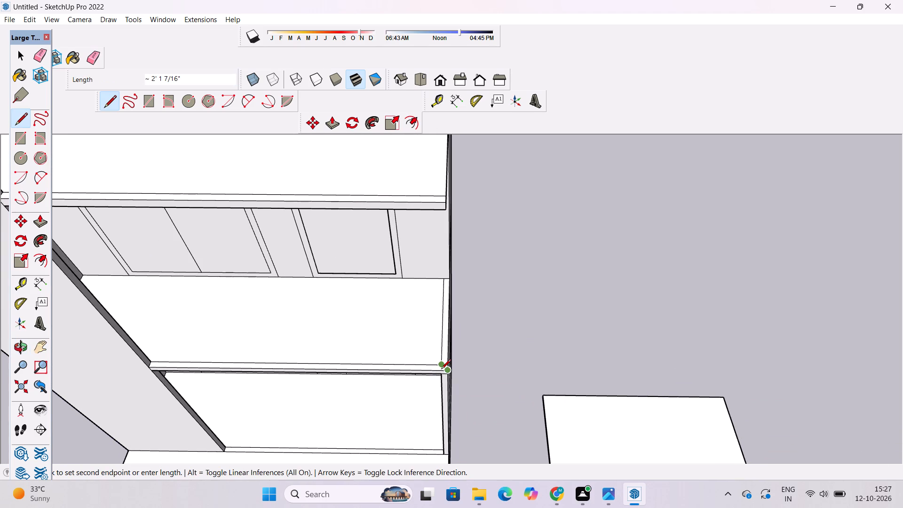
scroll(440, 374, up, 14)
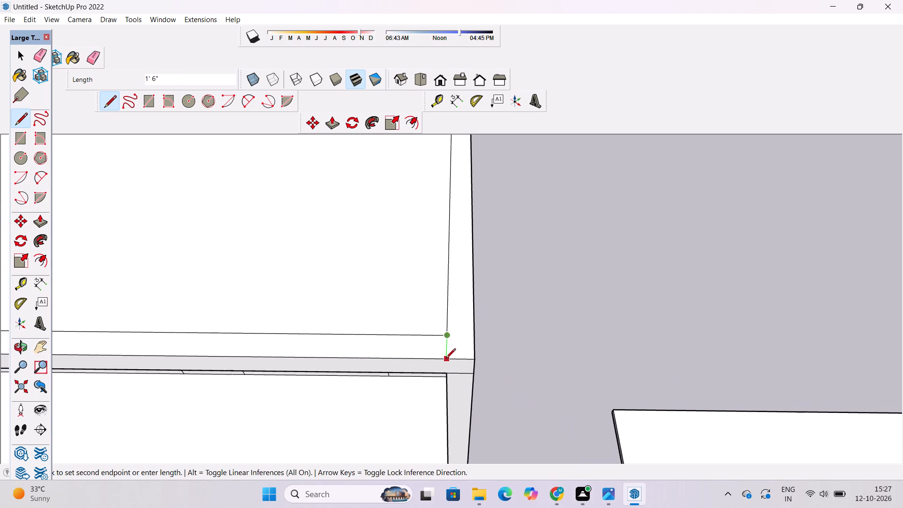
click(446, 359)
Push/Pull the side border strip on the second slab up 50' to the underside of the slab above.
key(space)
click(457, 349)
key(o)
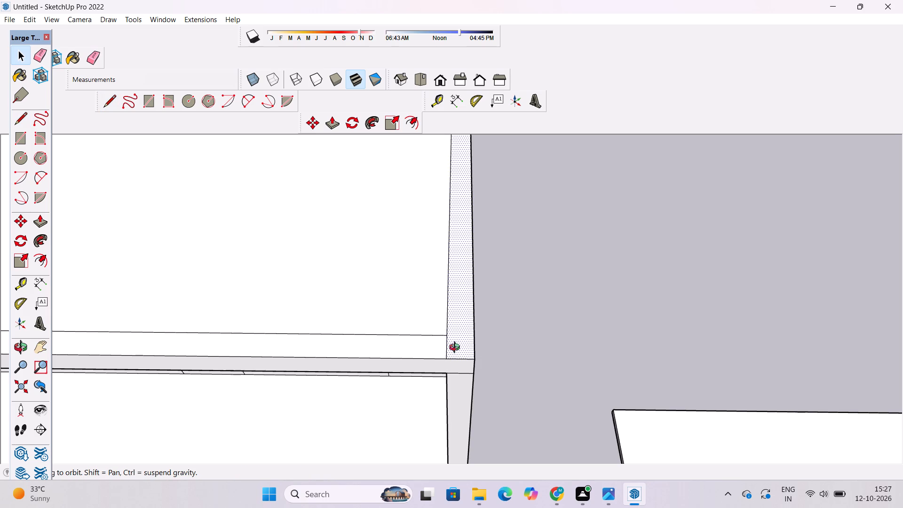
drag(500, 361, 461, 335)
key(p)
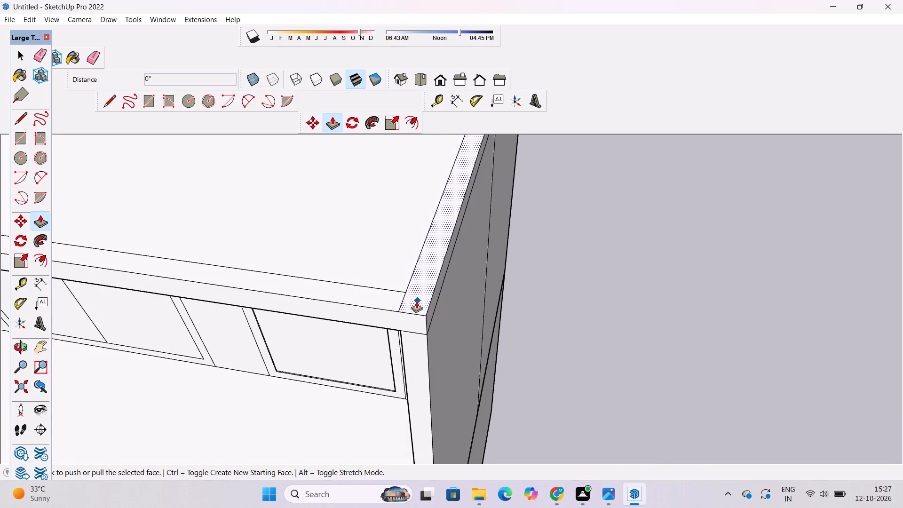
click(416, 301)
scroll(445, 325, down, 11)
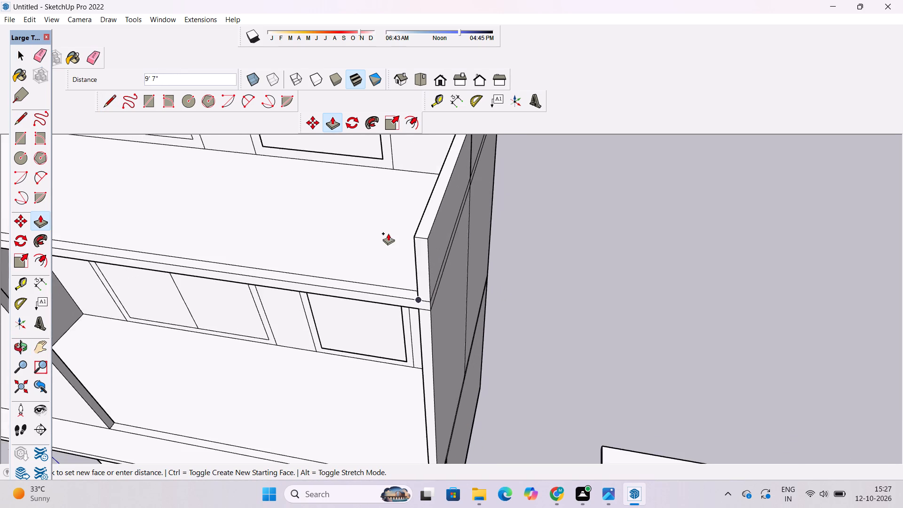
scroll(388, 233, down, 10)
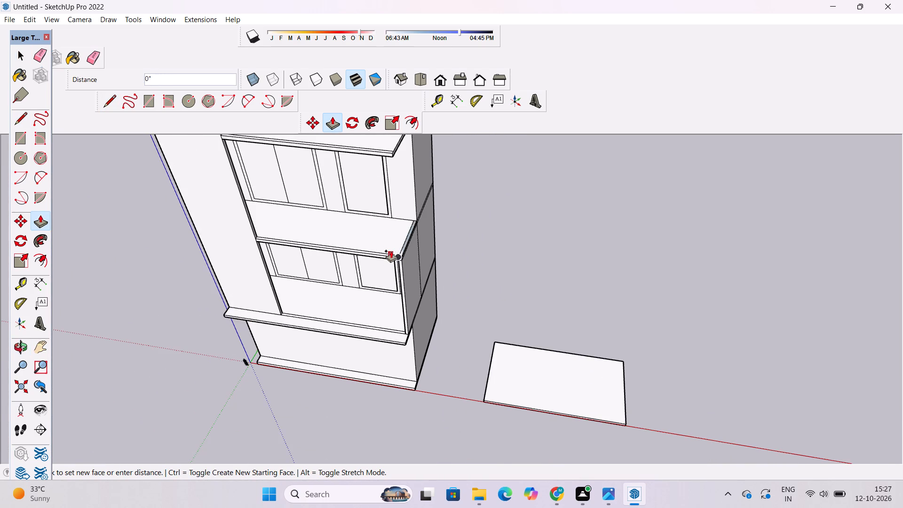
scroll(399, 264, down, 4)
scroll(421, 167, up, 1)
scroll(405, 234, up, 4)
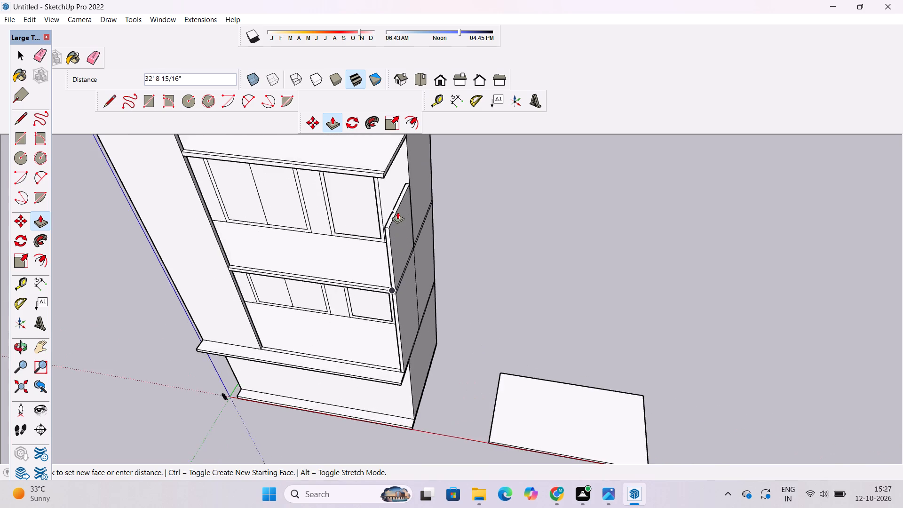
scroll(391, 179, up, 10)
click(374, 179)
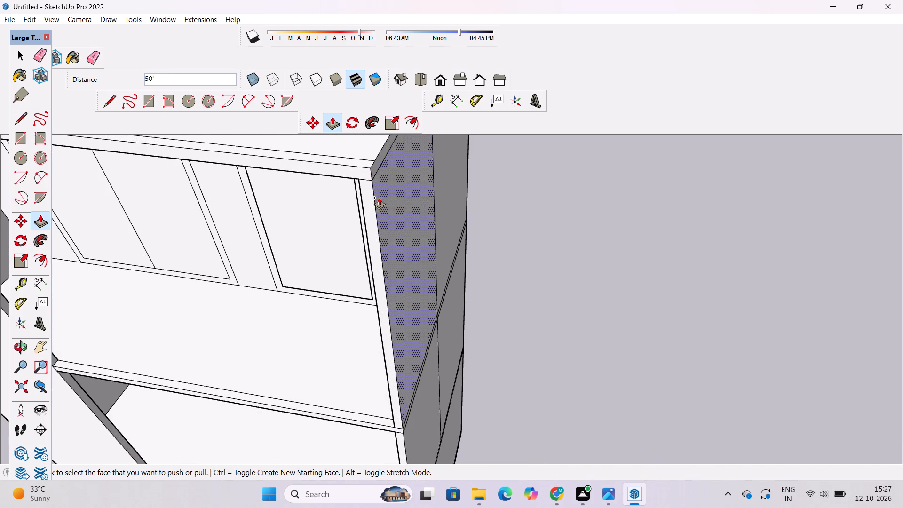
On the topmost floor slab, draw a 1' 6" line up the front edge from the side wall's inner corner, and a 28' line back to the building wall.
scroll(406, 280, down, 8)
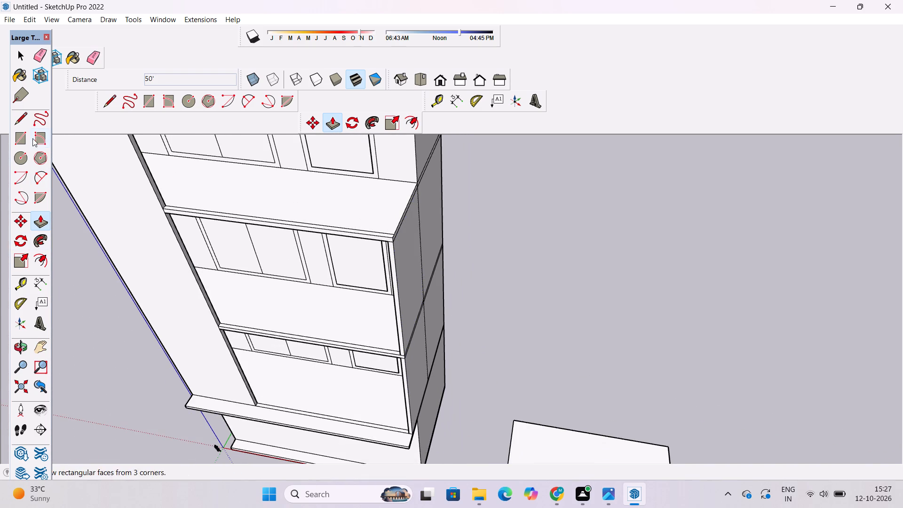
click(22, 123)
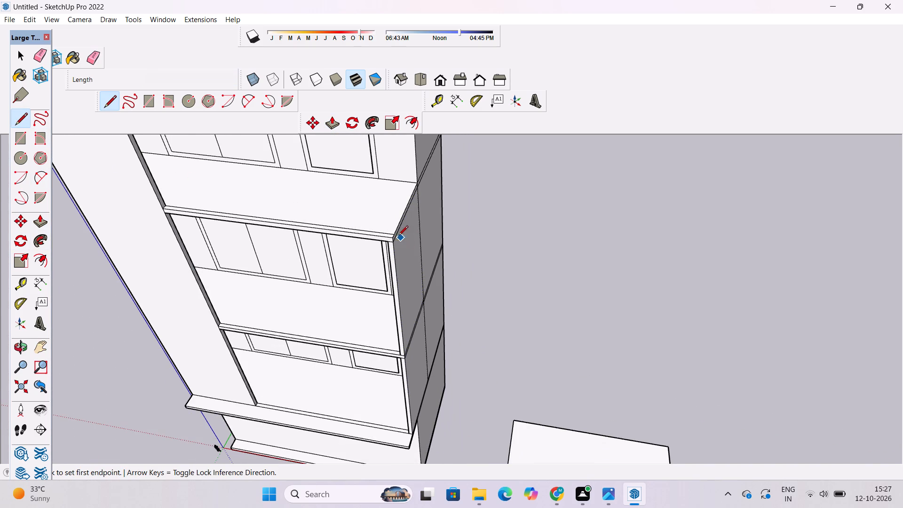
scroll(389, 230, up, 20)
scroll(389, 230, up, 1)
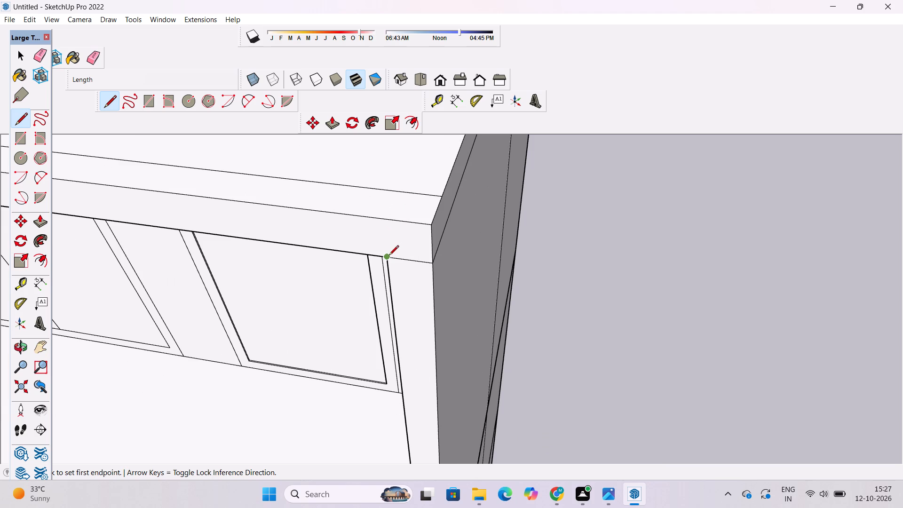
click(385, 259)
click(379, 219)
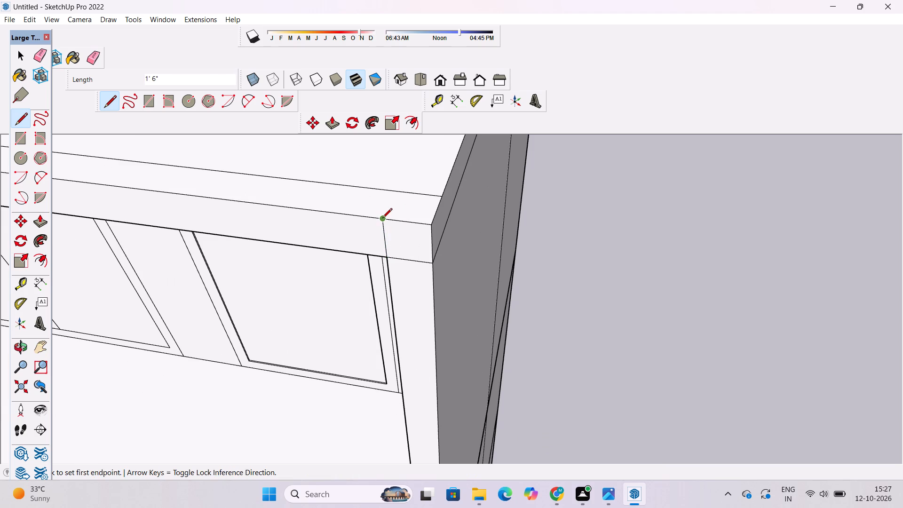
click(382, 219)
scroll(380, 229, down, 20)
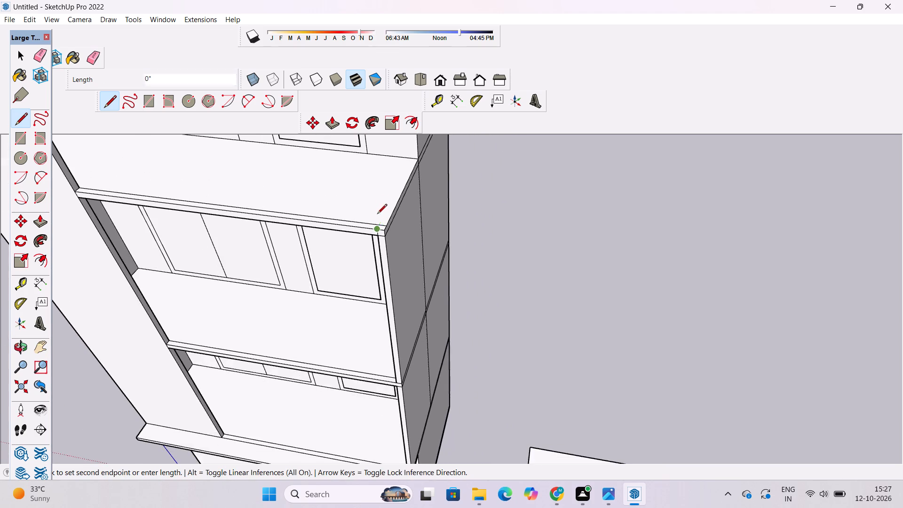
scroll(396, 168, up, 6)
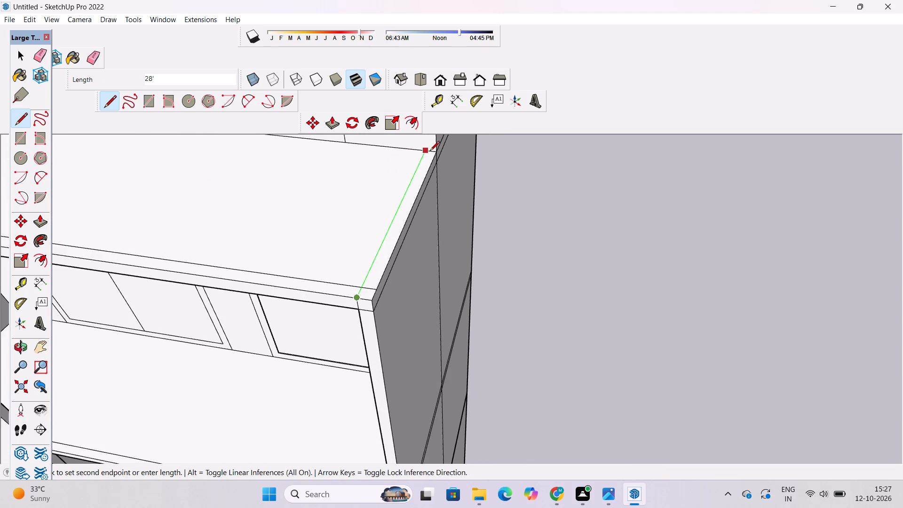
click(430, 151)
Erase the front border line segment crossing the side strip at the corner of the topmost floor slab.
click(93, 62)
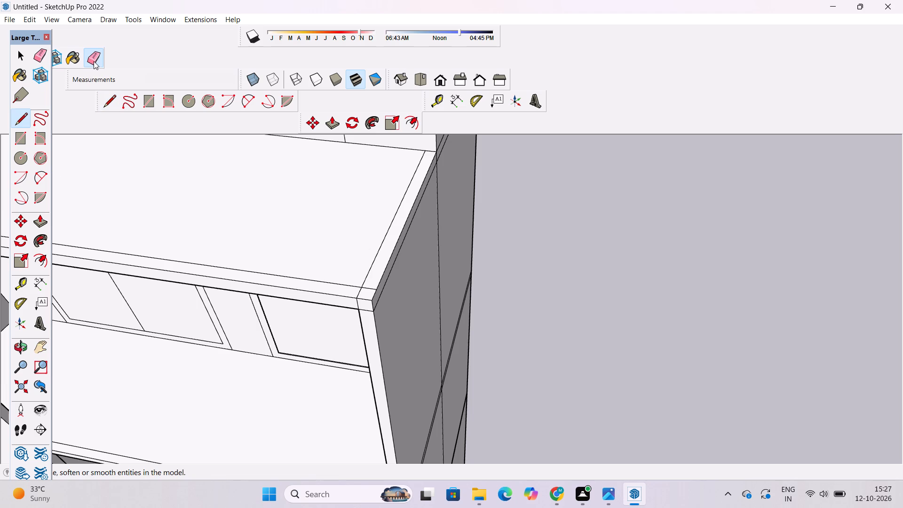
scroll(370, 293, up, 5)
click(379, 285)
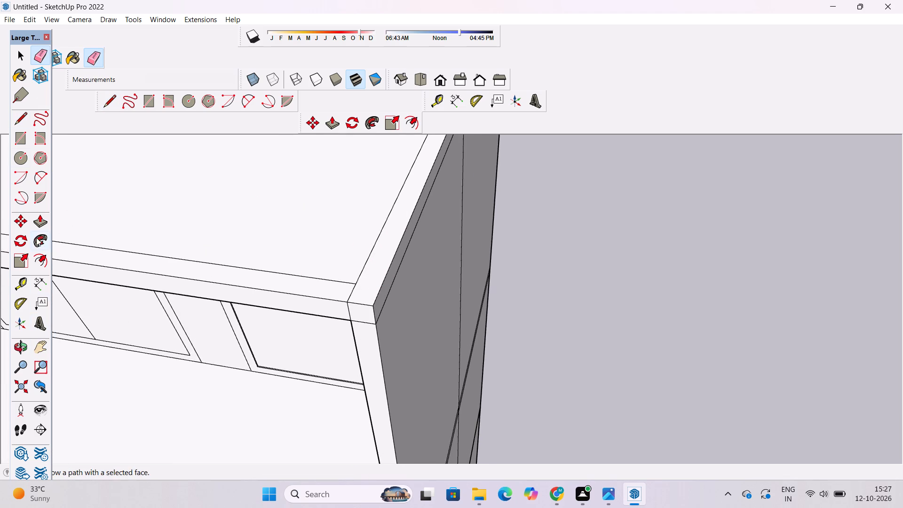
Push/Pull the side strip on the topmost floor slab up 49' to the underside of the roof slab.
click(40, 224)
click(373, 287)
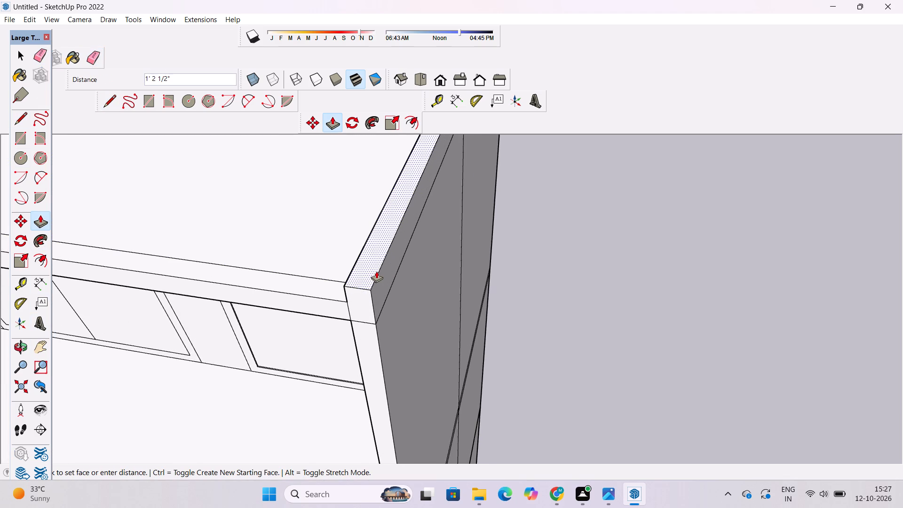
scroll(394, 286, down, 16)
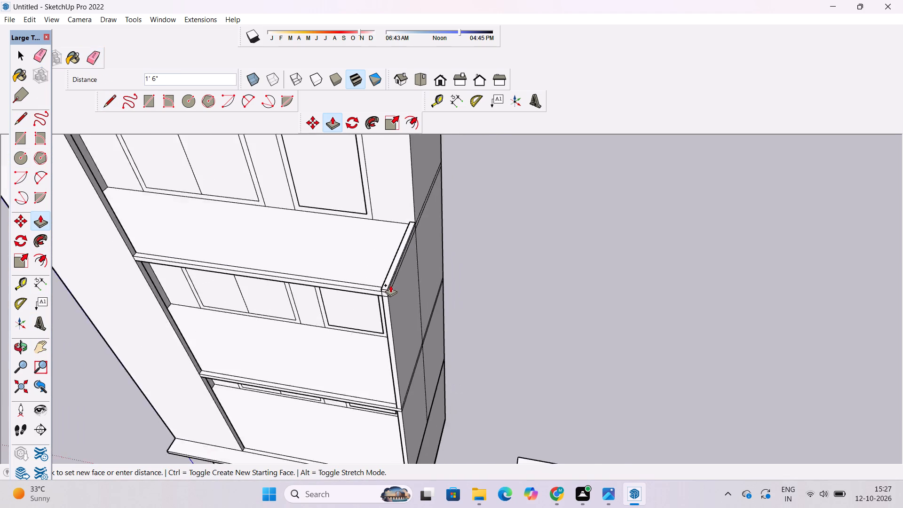
scroll(390, 285, down, 10)
scroll(393, 214, up, 12)
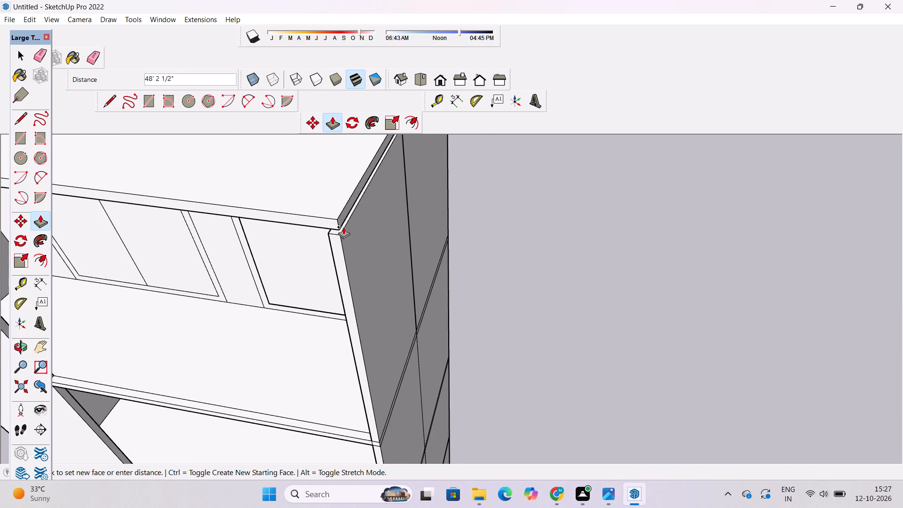
click(315, 230)
Examine the raised side walls, the stacked slabs and the front openings from several angles.
key(o)
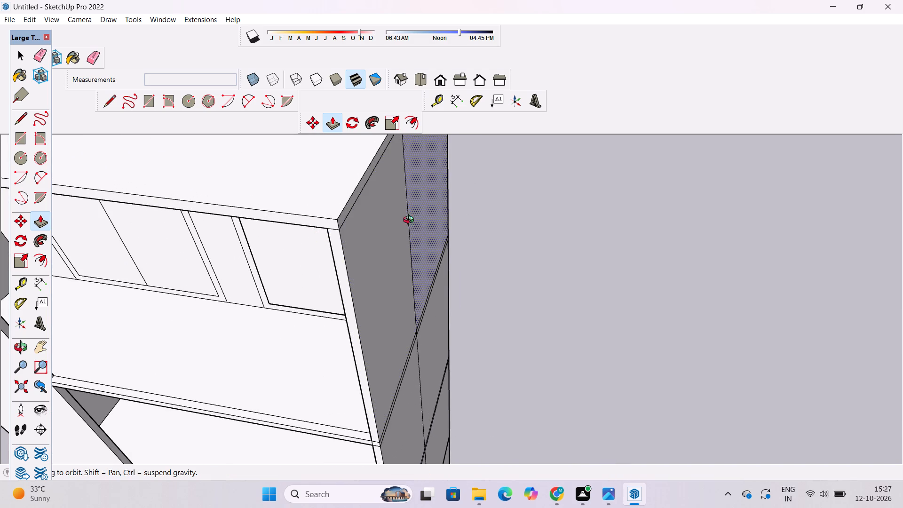
scroll(411, 239, down, 7)
drag(460, 317, 350, 222)
scroll(401, 281, down, 3)
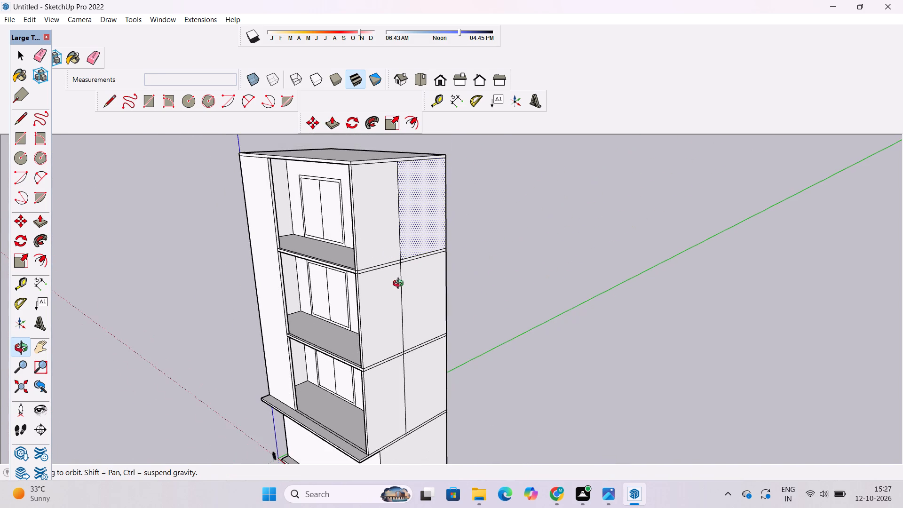
shift+drag(336, 313, 378, 247)
drag(381, 301, 591, 333)
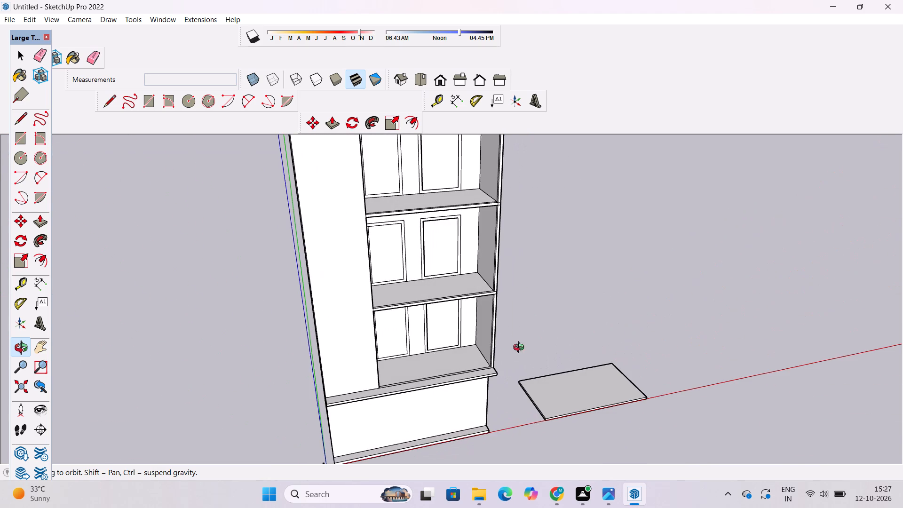
scroll(464, 347, up, 8)
drag(479, 324, 561, 361)
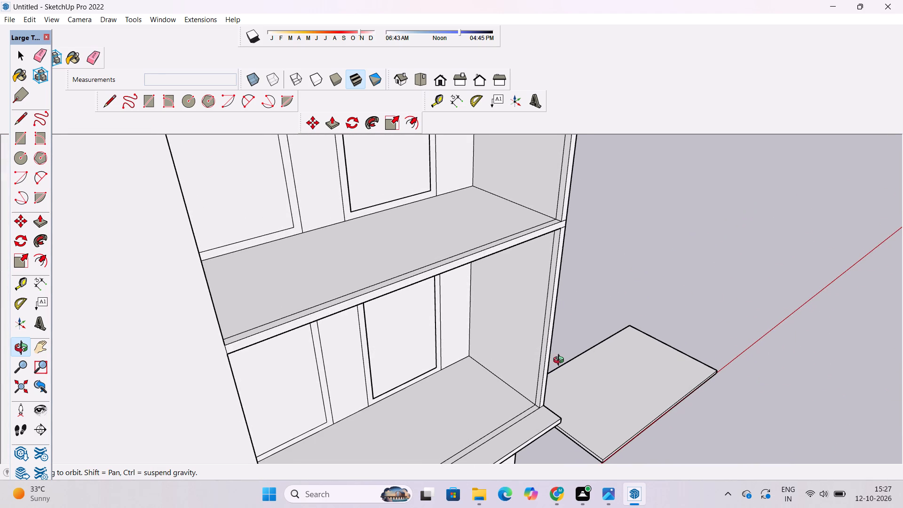
drag(582, 321, 562, 321)
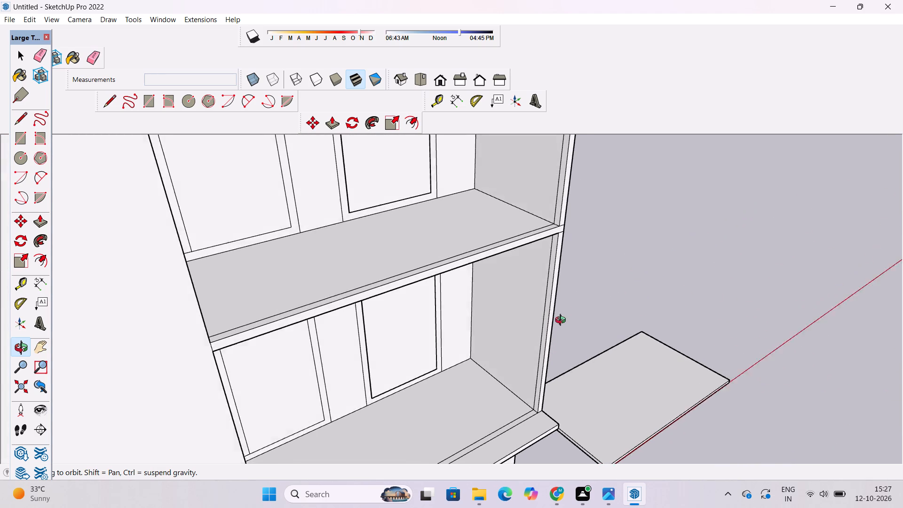
drag(562, 321, 467, 300)
scroll(475, 304, down, 6)
shift+drag(497, 330, 502, 341)
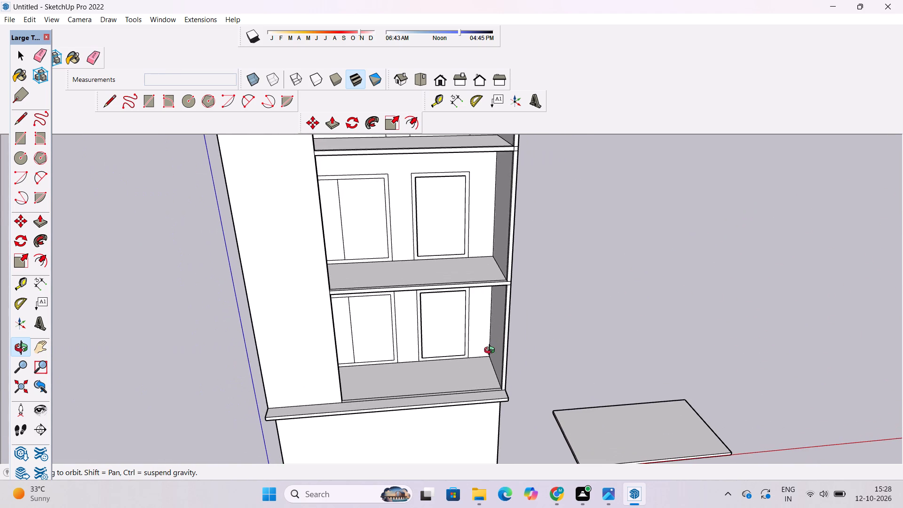
Examine the front openings, side walls and slab undersides of the upper floors from above and below.
drag(491, 351, 470, 290)
shift+drag(470, 289, 498, 348)
drag(496, 362, 477, 371)
scroll(440, 376, up, 3)
shift+drag(450, 361, 450, 370)
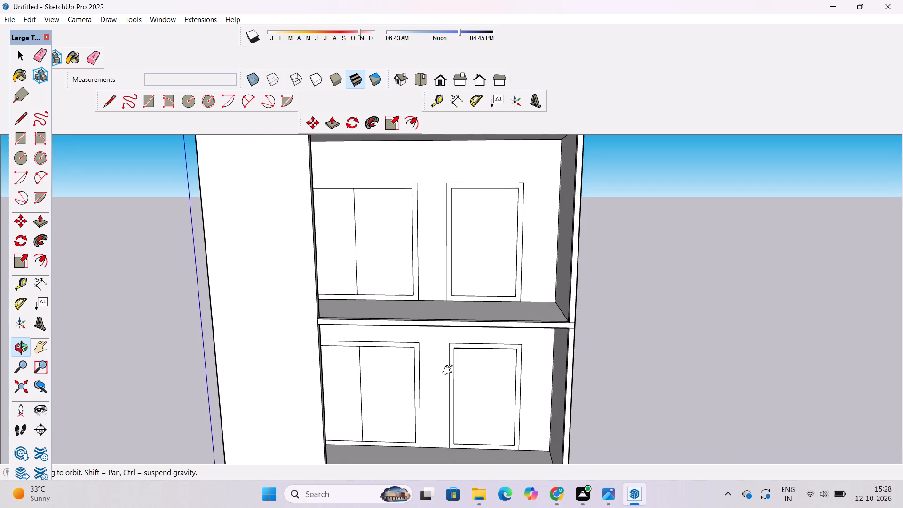
shift+drag(450, 370, 450, 371)
scroll(450, 372, down, 1)
shift+drag(450, 361, 448, 377)
scroll(448, 377, up, 1)
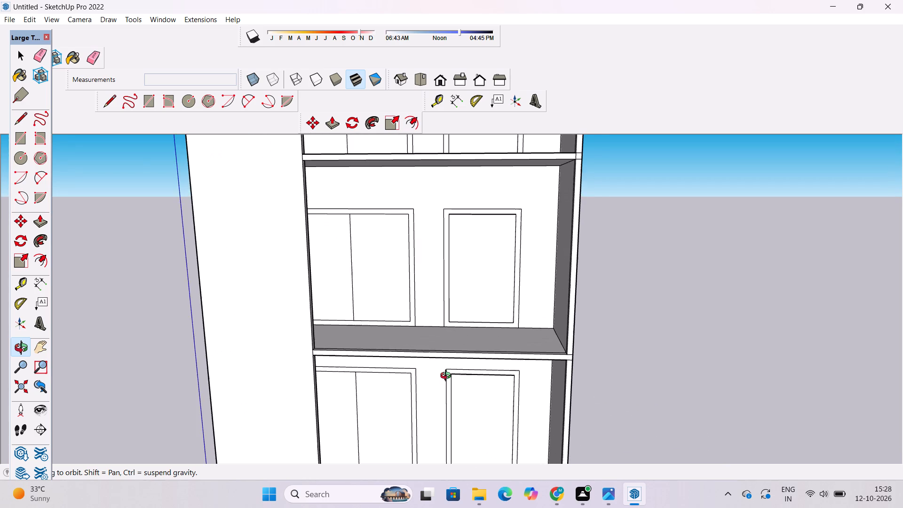
scroll(448, 377, up, 1)
shift+drag(439, 387, 422, 269)
drag(438, 318, 436, 310)
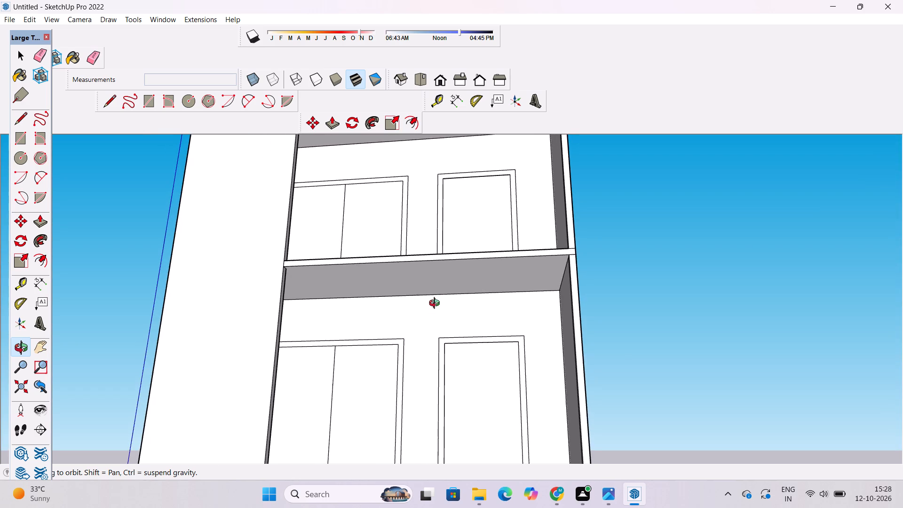
click(436, 304)
scroll(437, 312, down, 5)
drag(437, 316, 437, 331)
scroll(416, 314, up, 5)
shift+drag(425, 304, 387, 329)
drag(388, 329, 404, 335)
shift+drag(420, 338, 422, 349)
drag(422, 350, 422, 298)
click(422, 296)
shift+drag(422, 292, 431, 349)
Draw a line between the side walls' inner corners, across the underside of the slab two levels below the roof slab.
scroll(418, 361, up, 3)
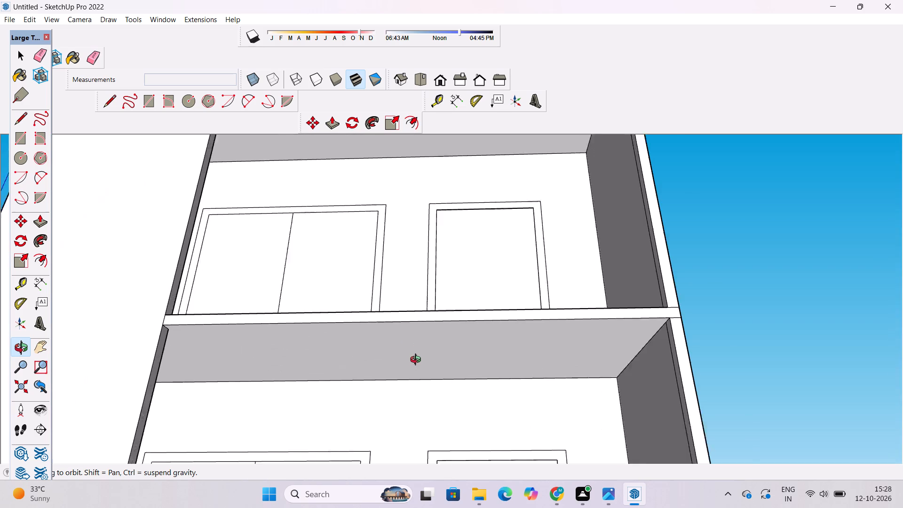
scroll(418, 361, up, 2)
shift+drag(418, 359, 419, 363)
key(l)
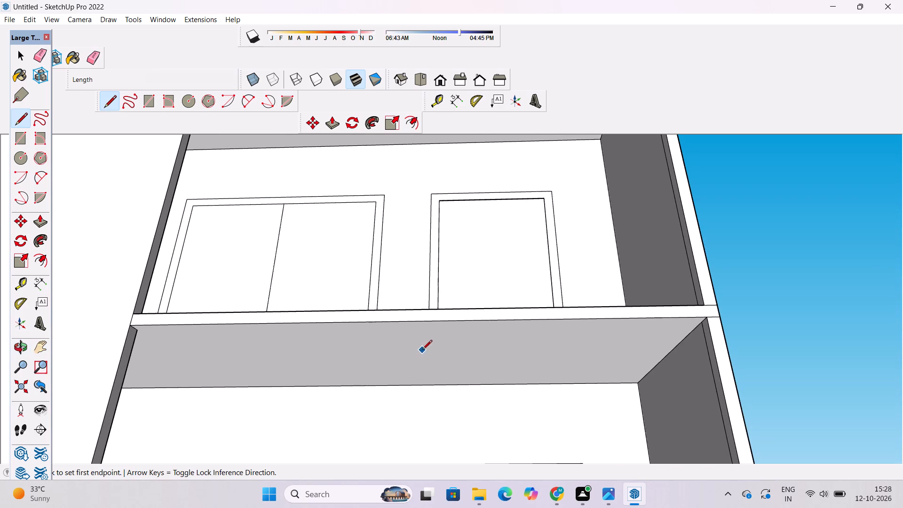
scroll(171, 349, up, 8)
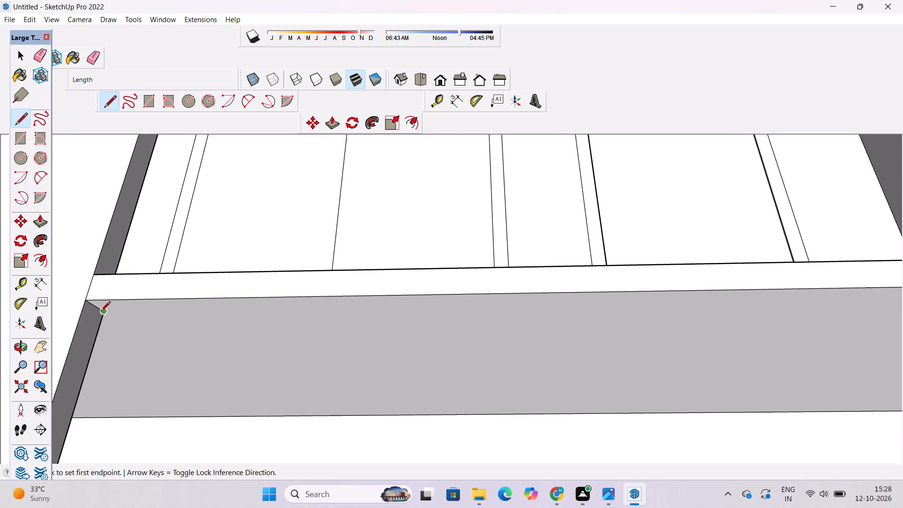
click(103, 312)
scroll(103, 311, down, 13)
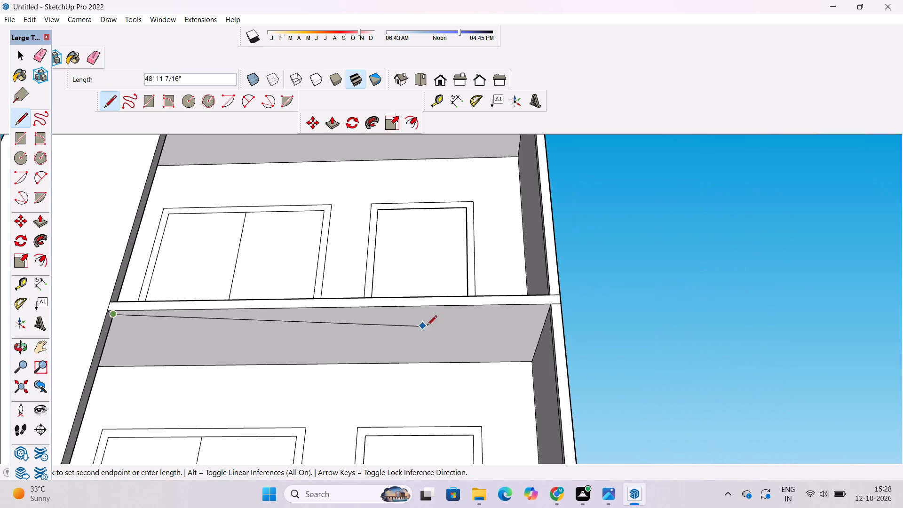
scroll(518, 318, up, 10)
scroll(614, 291, up, 6)
click(595, 292)
scroll(572, 322, down, 6)
Delete the face closing the front opening beneath the slab two levels below the roof slab.
key(space)
click(562, 336)
key(Delete)
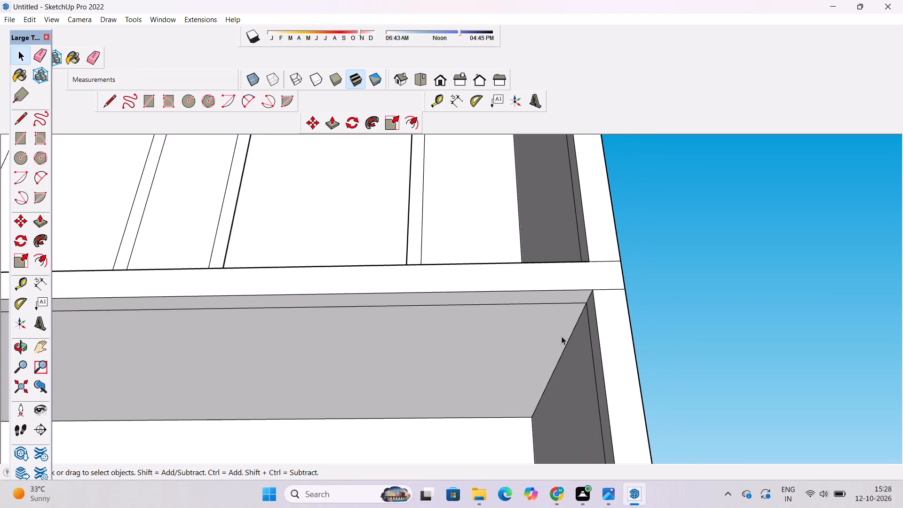
Draw a 68' 6" line between the side walls' inner corners, across the underside of the topmost floor slab.
key(o)
scroll(523, 325, down, 8)
shift+drag(490, 239, 522, 336)
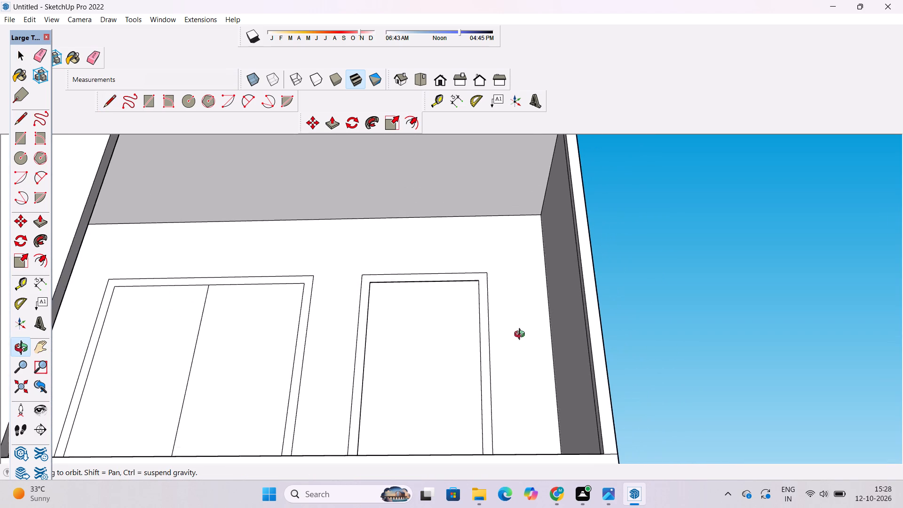
scroll(522, 335, down, 5)
shift+drag(381, 281, 387, 373)
scroll(386, 356, up, 3)
drag(387, 344, 346, 355)
drag(346, 355, 352, 355)
drag(353, 355, 355, 368)
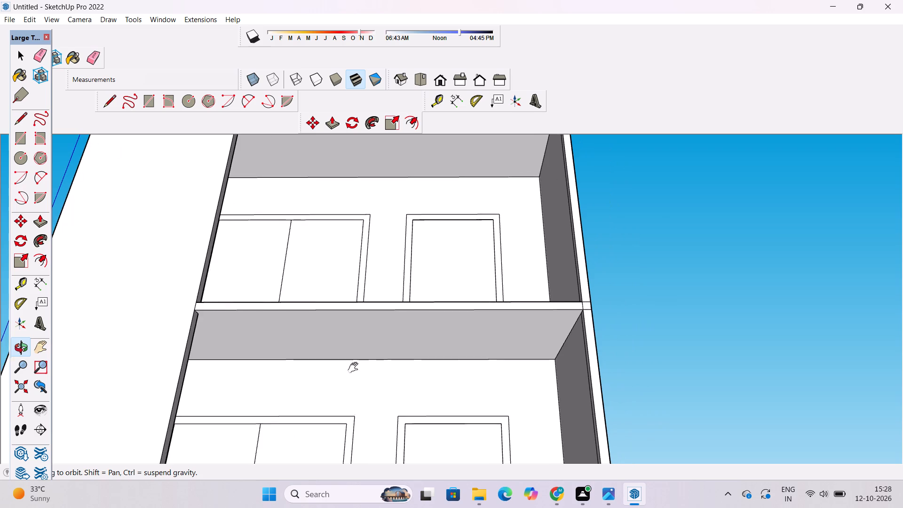
drag(355, 368, 355, 371)
shift+scroll(310, 383, up, 2)
shift+drag(309, 378, 294, 378)
click(294, 378)
key(l)
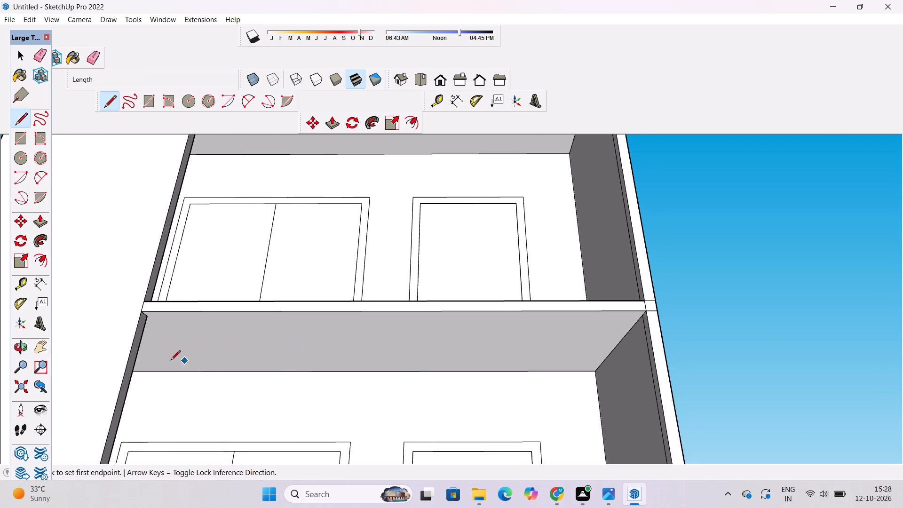
scroll(191, 326, up, 12)
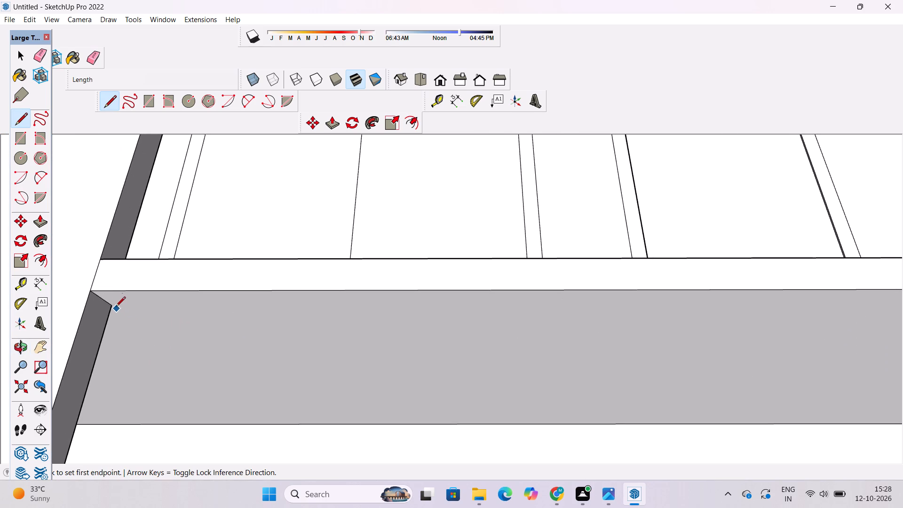
click(111, 304)
scroll(106, 308, down, 9)
scroll(187, 314, down, 3)
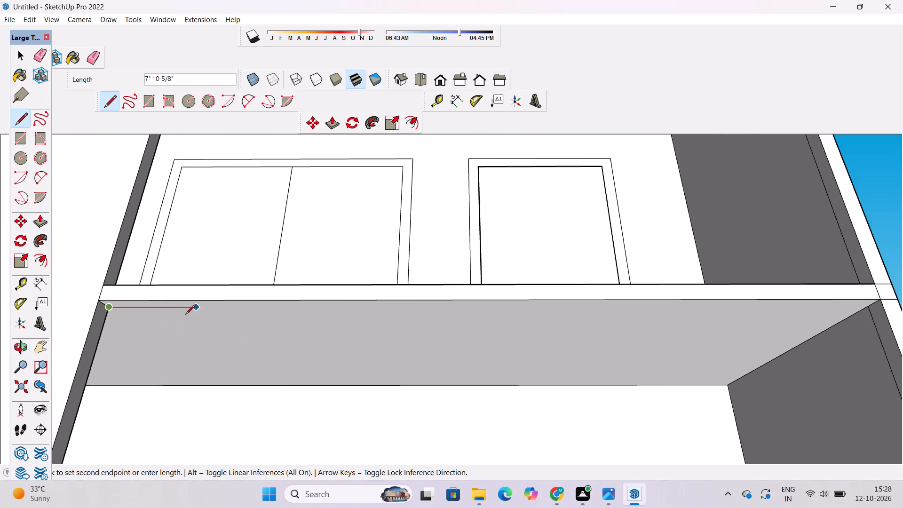
scroll(185, 315, down, 3)
scroll(294, 302, down, 3)
scroll(417, 318, up, 7)
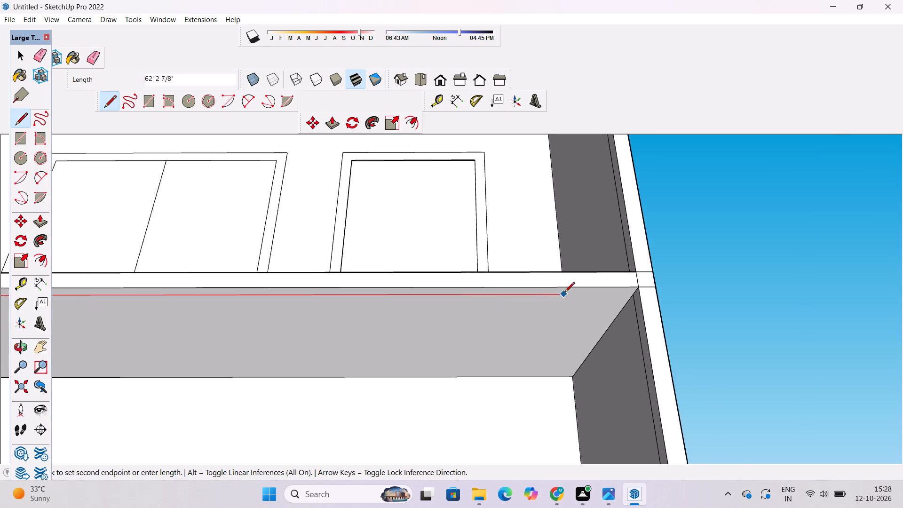
scroll(565, 293, up, 4)
scroll(604, 291, up, 5)
click(703, 296)
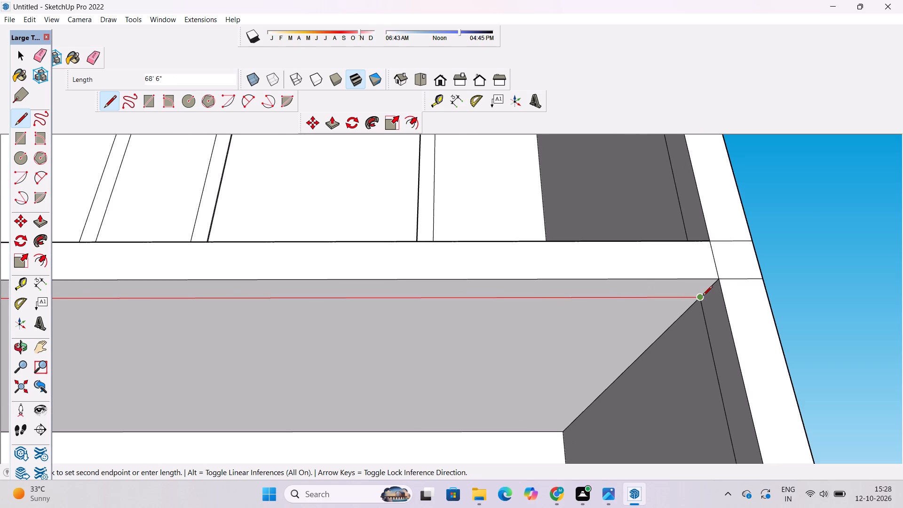
scroll(593, 297, down, 5)
Delete the face closing the front opening beneath the topmost floor slab.
key(space)
click(576, 339)
key(Delete)
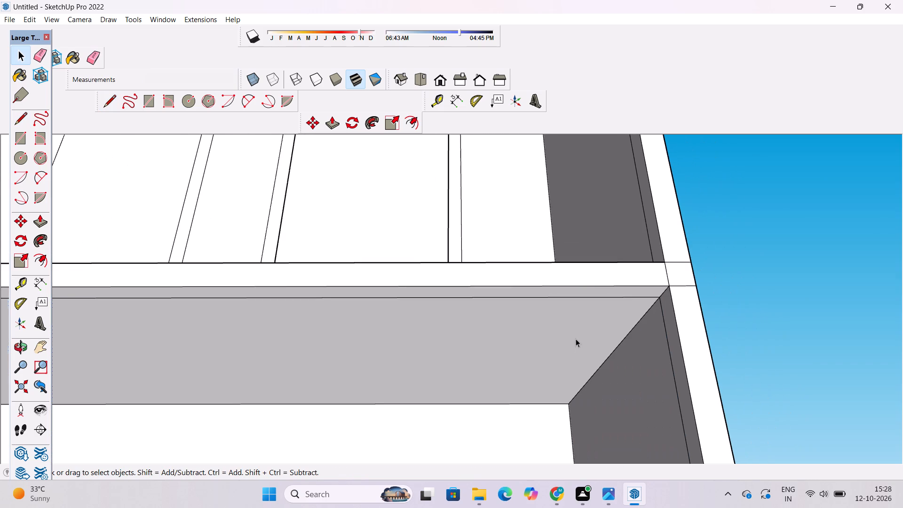
Draw a line between the side walls' inner corners, across the underside of the roof slab.
key(o)
scroll(534, 328, down, 6)
shift+drag(534, 302, 570, 427)
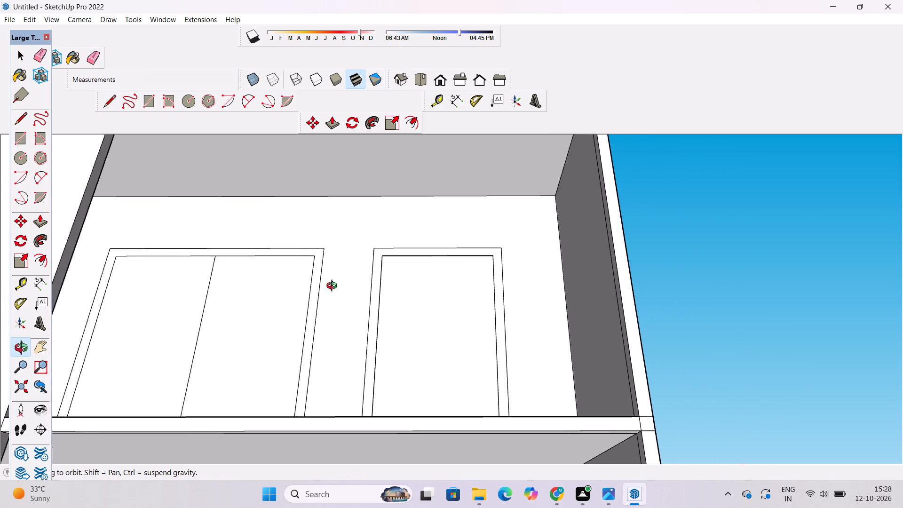
scroll(334, 287, down, 5)
shift+drag(321, 273, 366, 374)
scroll(270, 316, up, 7)
shift+drag(322, 283, 229, 298)
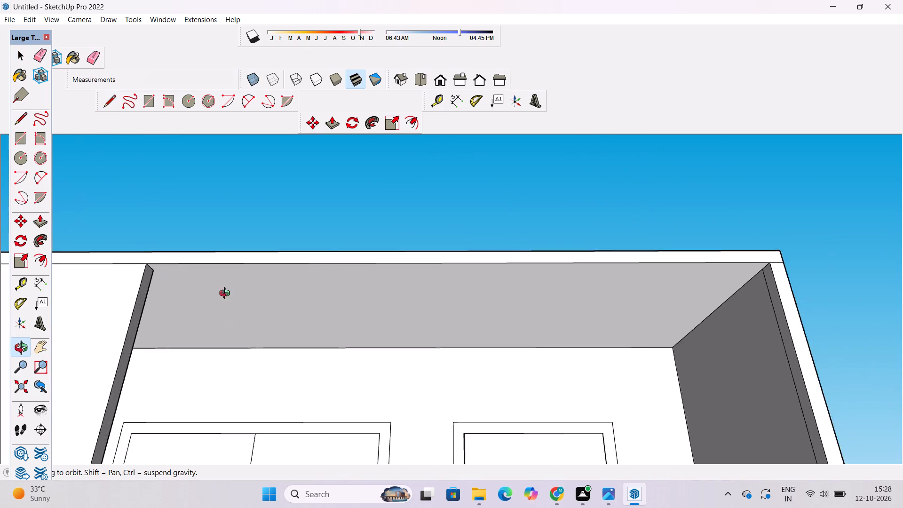
scroll(226, 294, up, 3)
shift+drag(227, 290, 212, 290)
key(l)
scroll(116, 255, down, 5)
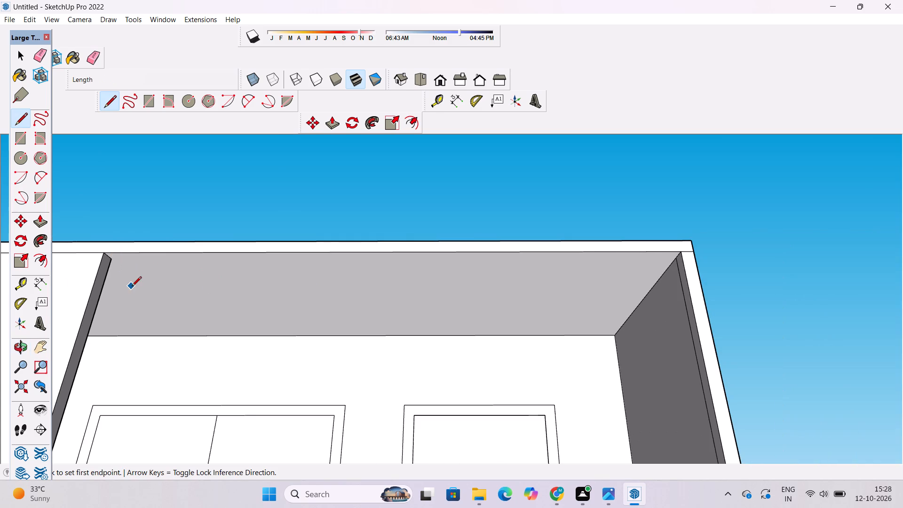
scroll(120, 288, up, 7)
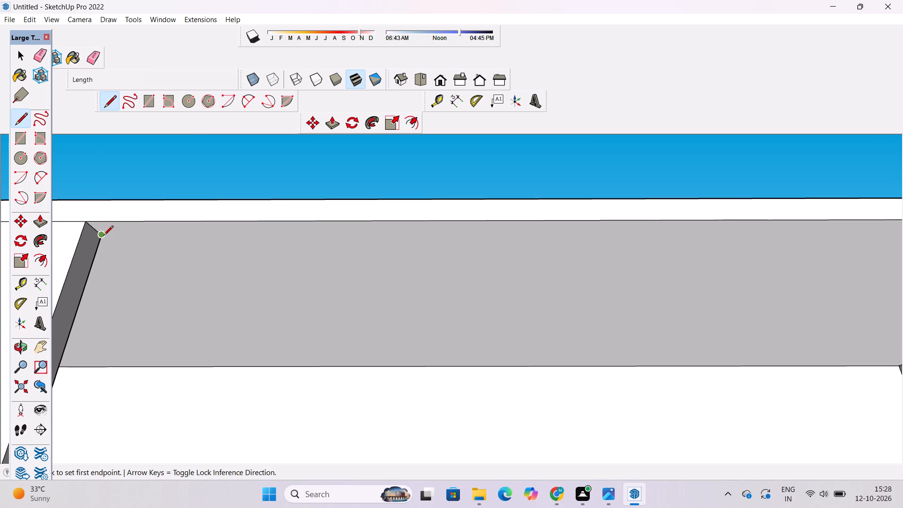
click(103, 235)
scroll(103, 235, down, 15)
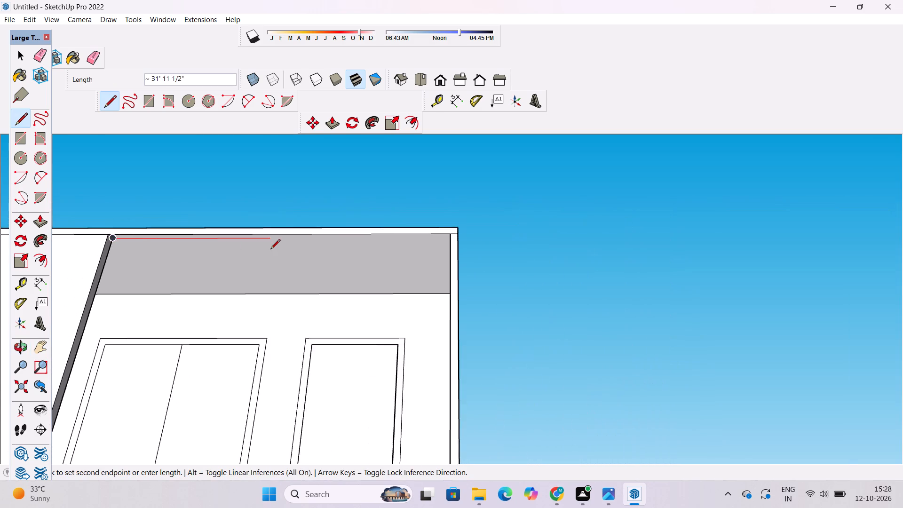
scroll(270, 250, up, 5)
scroll(531, 224, up, 7)
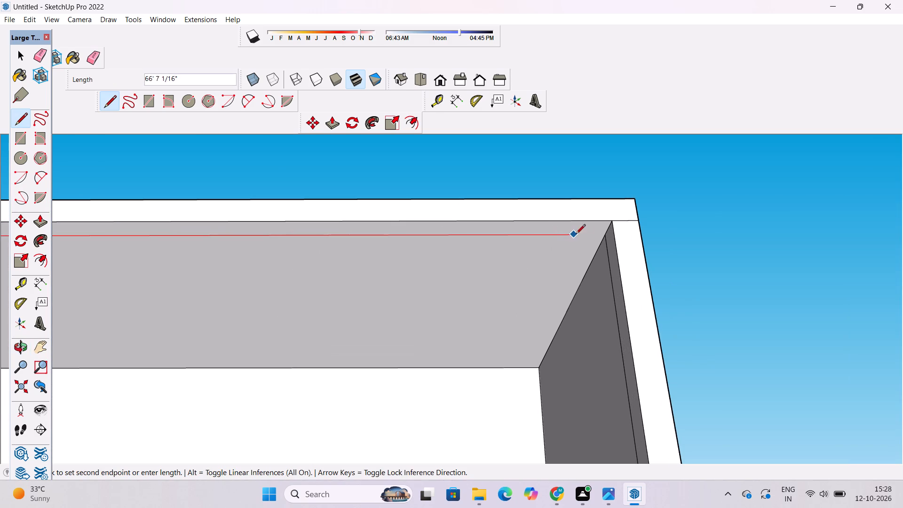
click(602, 235)
Delete the face closing the front opening beneath the roof slab.
key(space)
click(555, 294)
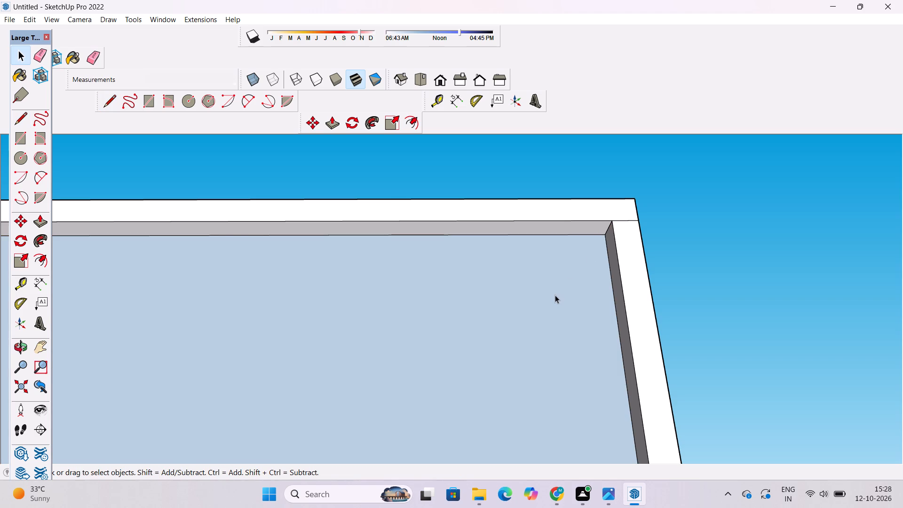
key(Delete)
Push/Pull the narrow front strip on the roof slab's underside down 3' to form a beam across the top storey's opening.
key(o)
scroll(550, 239, down, 6)
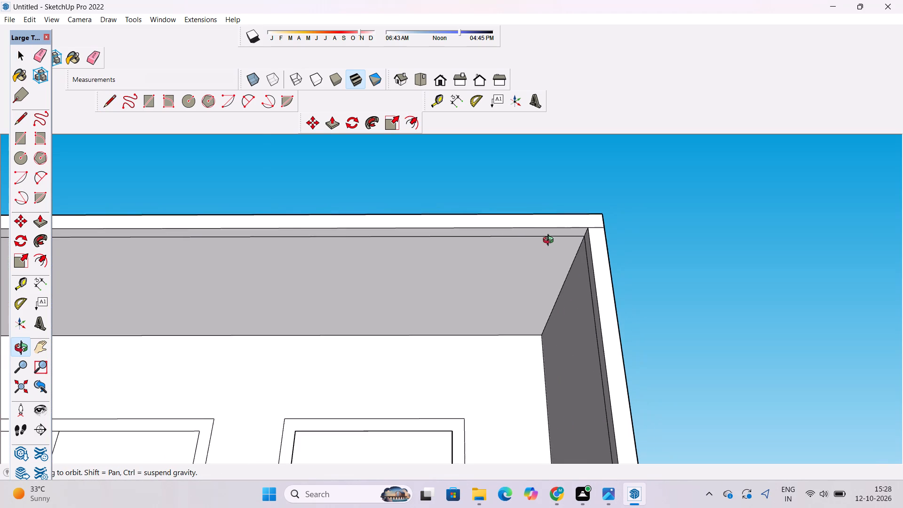
drag(553, 241, 557, 282)
shift+drag(555, 284, 575, 236)
scroll(583, 222, down, 5)
drag(577, 245, 573, 278)
scroll(488, 286, up, 3)
shift+drag(499, 275, 544, 272)
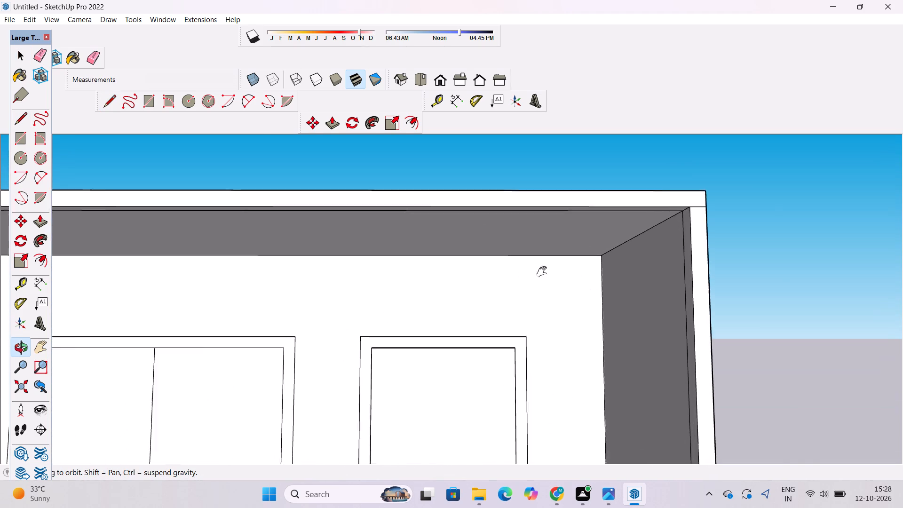
shift+drag(544, 272, 551, 272)
drag(551, 275, 552, 232)
scroll(554, 227, down, 4)
shift+drag(554, 227, 539, 294)
drag(536, 285, 531, 266)
drag(528, 260, 522, 254)
key(p)
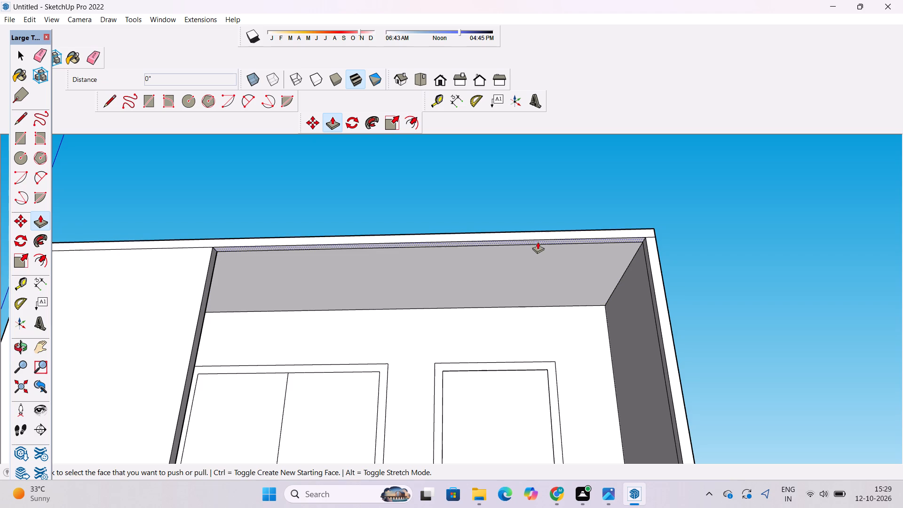
scroll(538, 242, up, 5)
click(538, 242)
scroll(539, 246, down, 4)
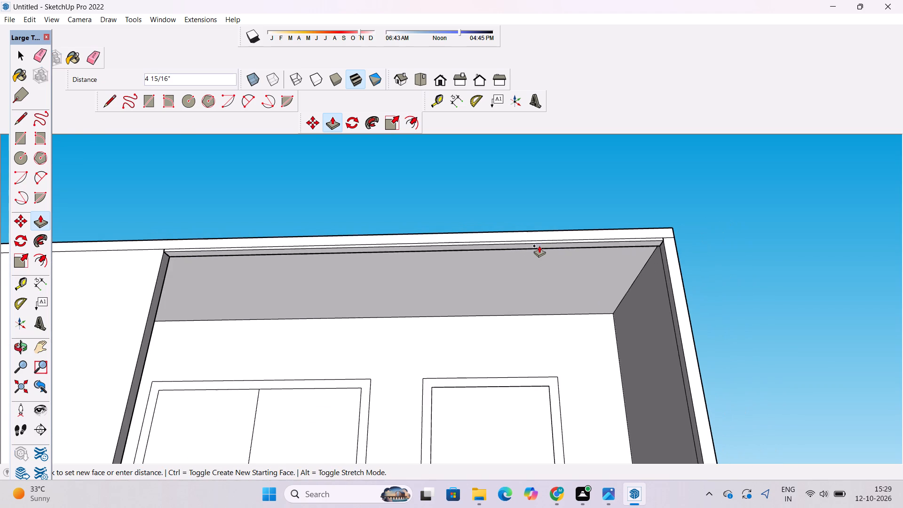
scroll(539, 246, down, 5)
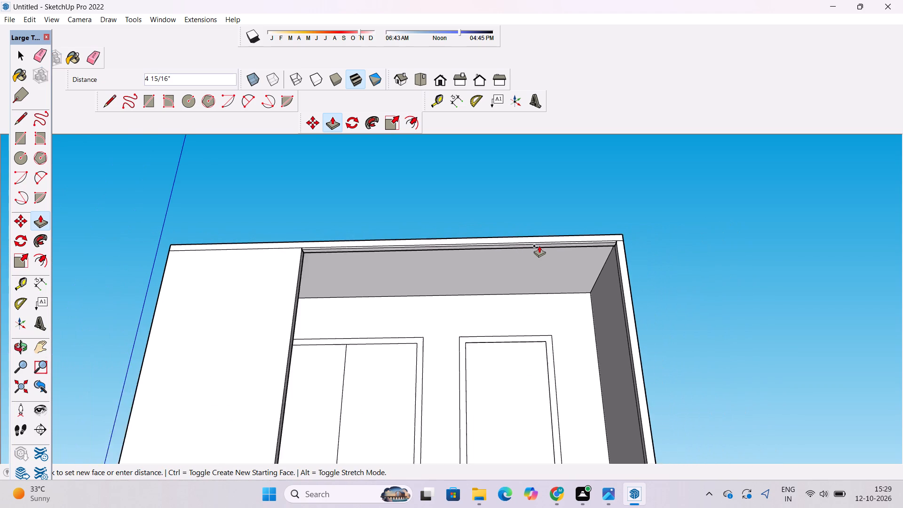
scroll(539, 246, down, 1)
scroll(539, 257, up, 3)
key(o)
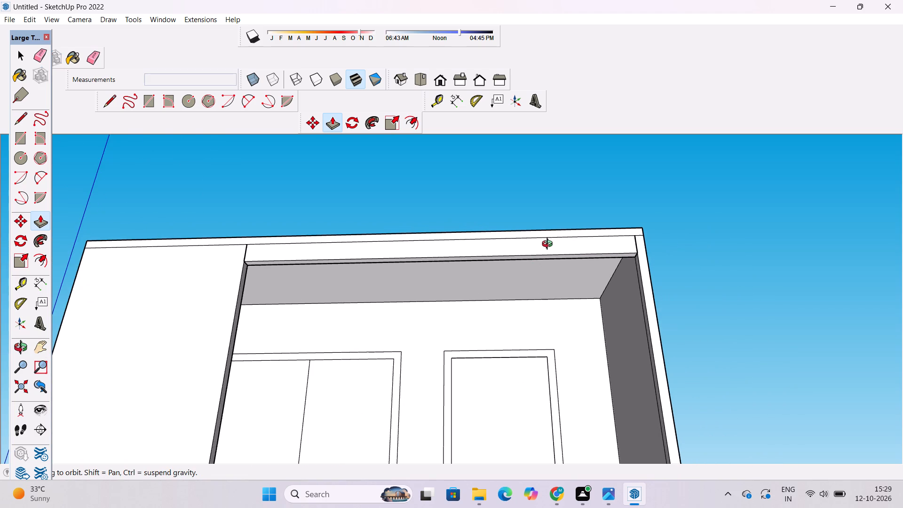
shift+drag(547, 245, 540, 213)
drag(540, 213, 553, 292)
shift+drag(553, 293, 556, 233)
scroll(554, 235, down, 5)
drag(554, 237, 553, 244)
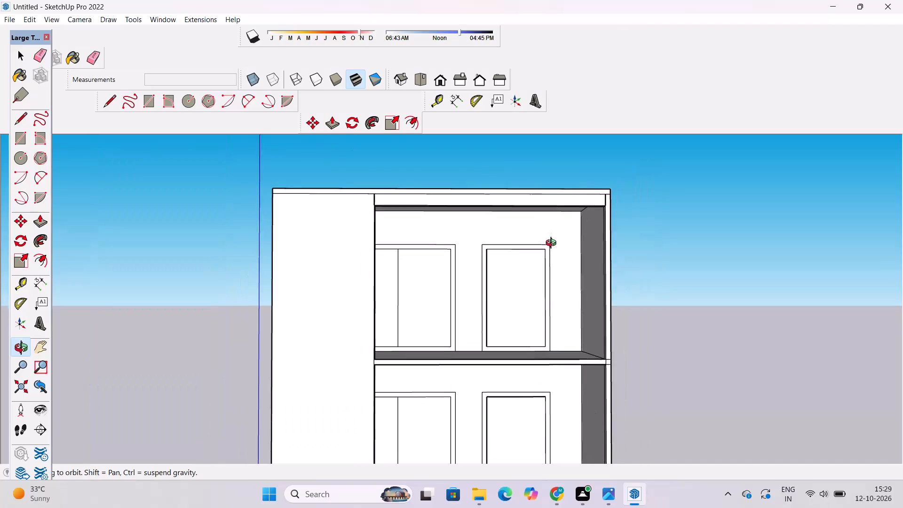
drag(553, 244, 553, 246)
shift+click(553, 241)
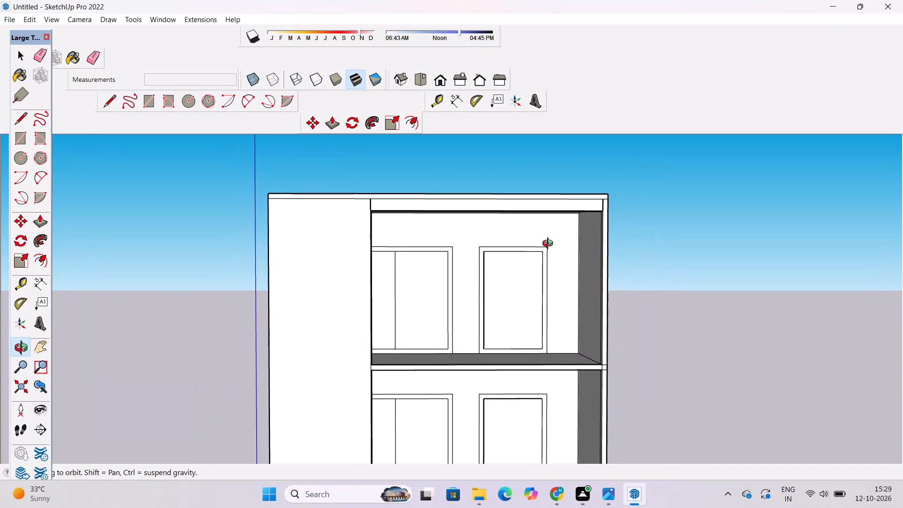
shift+drag(540, 253, 524, 293)
scroll(520, 283, up, 3)
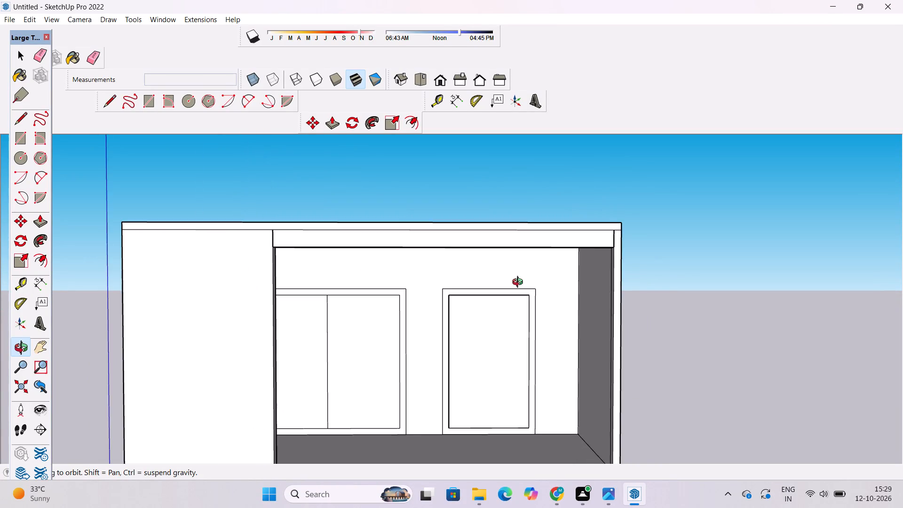
shift+drag(520, 283, 539, 236)
drag(539, 235, 539, 246)
shift+drag(539, 246, 542, 240)
shift+click(542, 239)
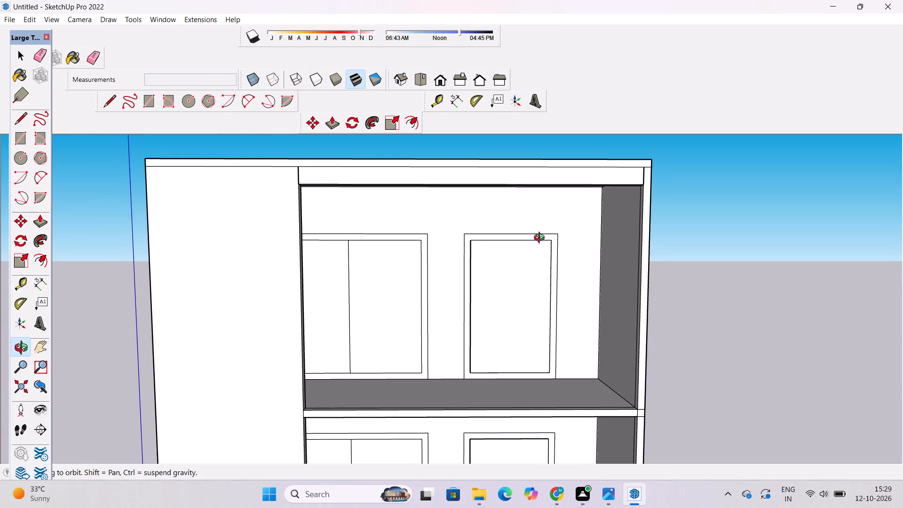
key(p)
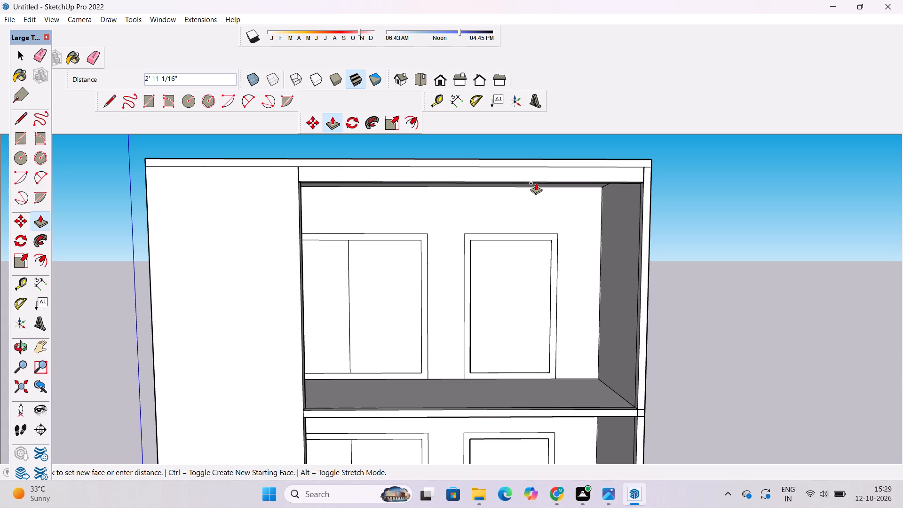
text(3')
key(Return)
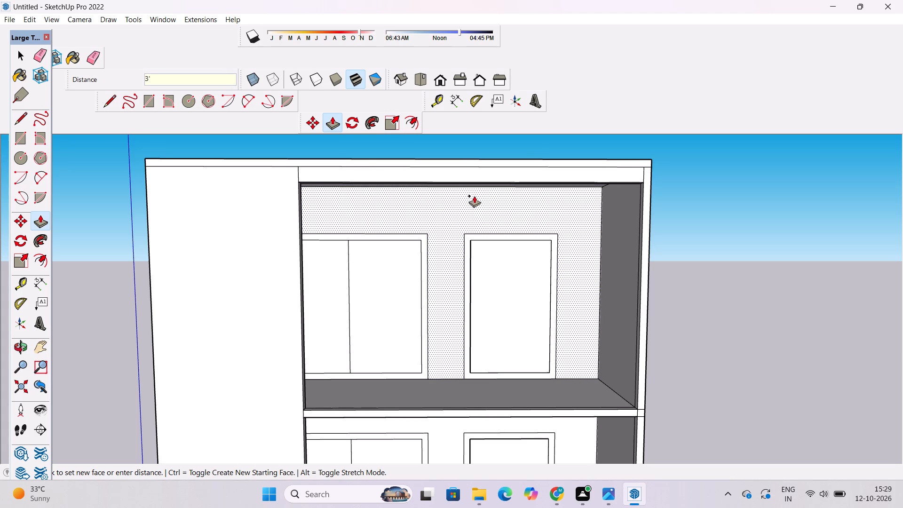
Push/Pull the narrow front strip on the right side wall's inner face 2' into the top storey's opening.
scroll(642, 245, up, 9)
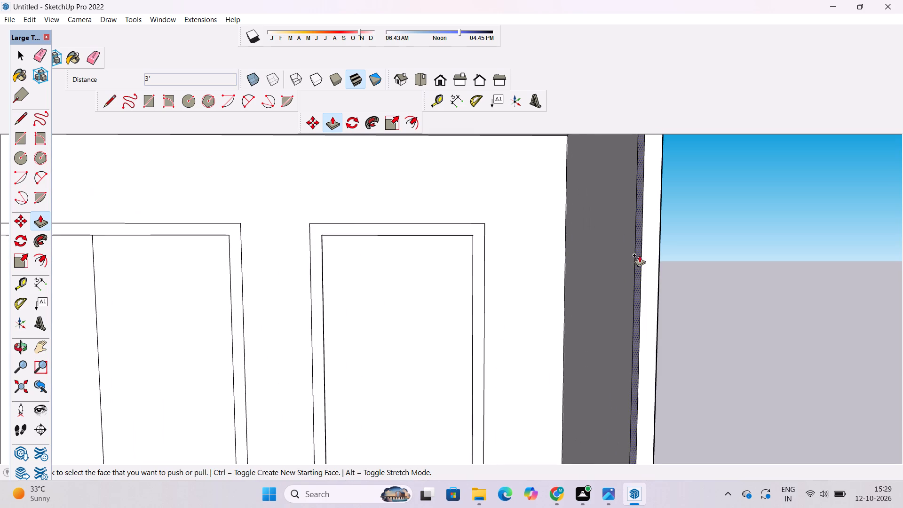
click(638, 259)
scroll(631, 263, down, 4)
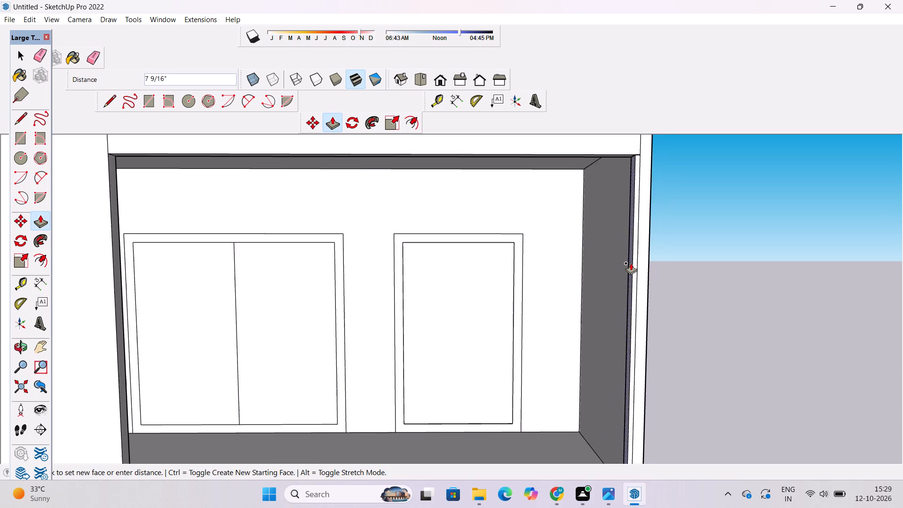
scroll(631, 263, down, 5)
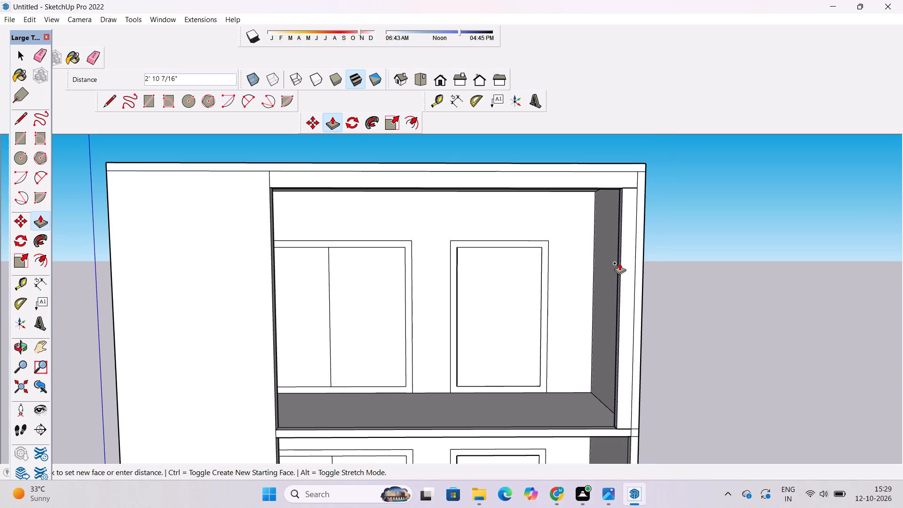
text(2')
key(Return)
Push/Pull the narrow front strip of the top storey's floor up 3' to form a low front wall.
scroll(347, 331, down, 6)
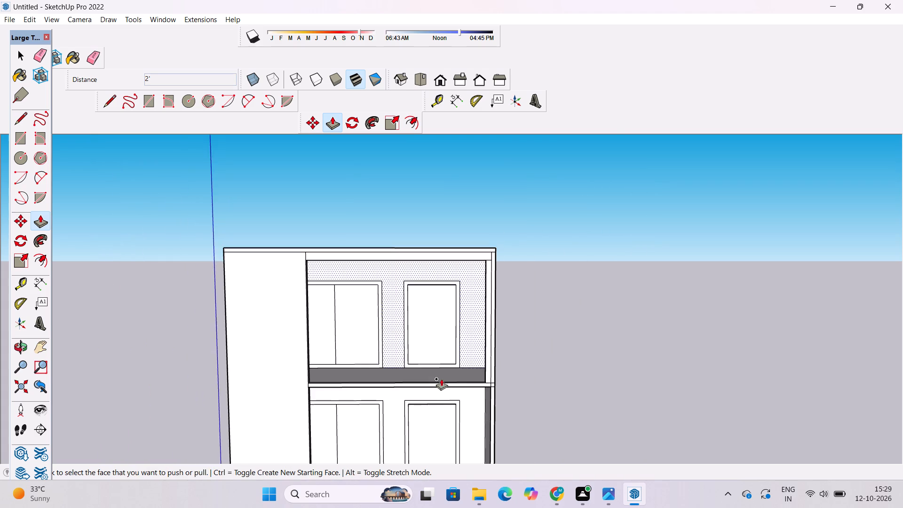
scroll(441, 379, up, 14)
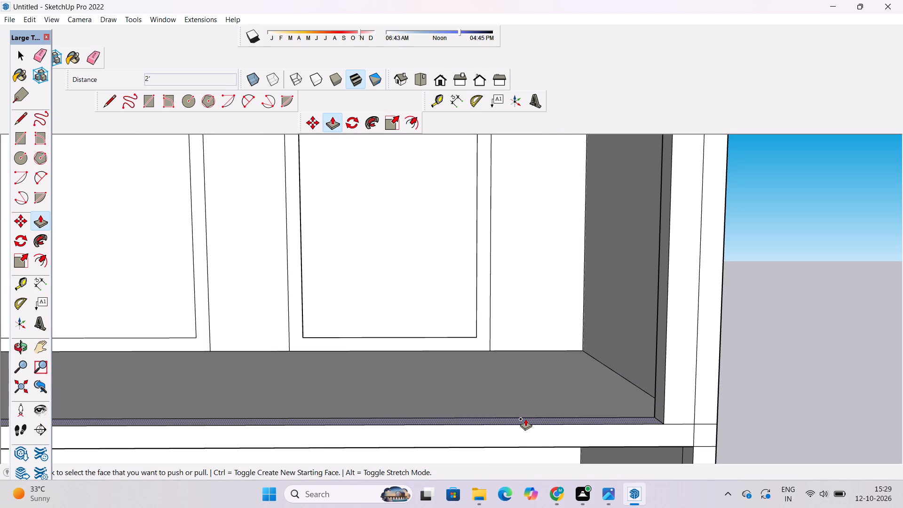
click(525, 419)
scroll(526, 411, down, 15)
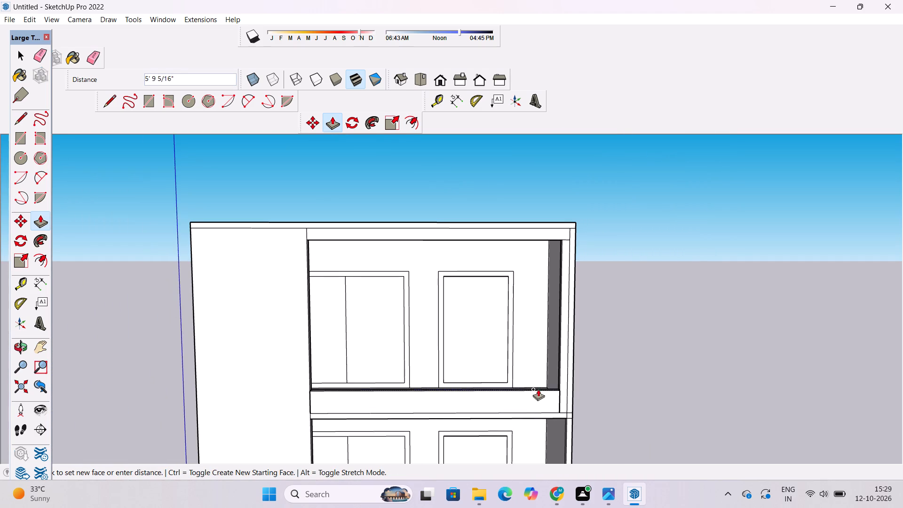
scroll(538, 388, down, 4)
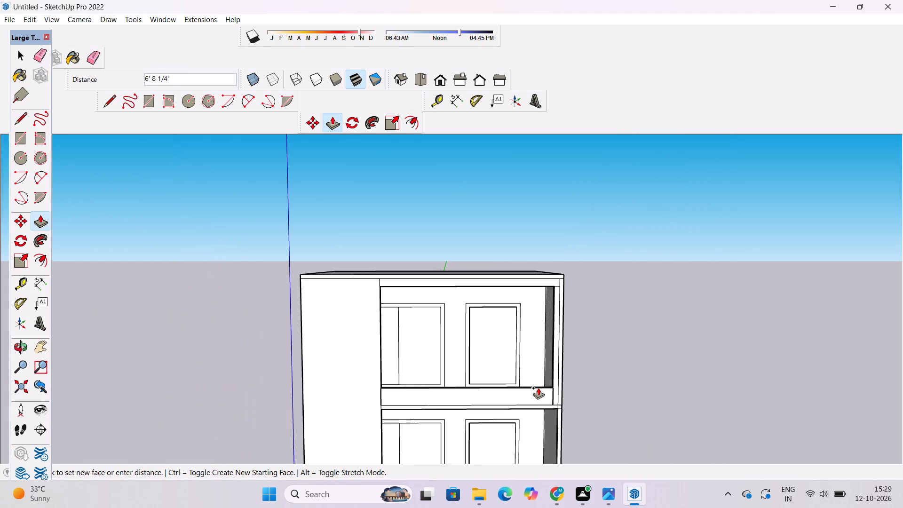
scroll(538, 388, up, 1)
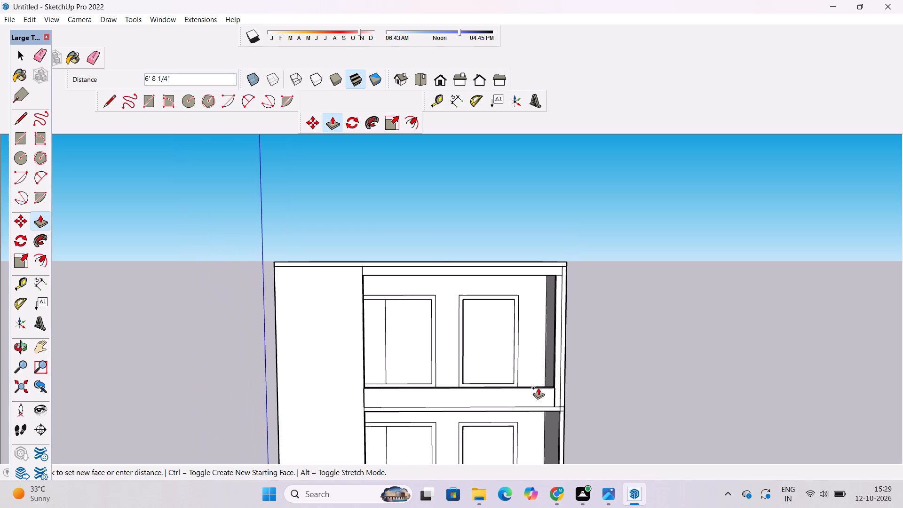
text(3')
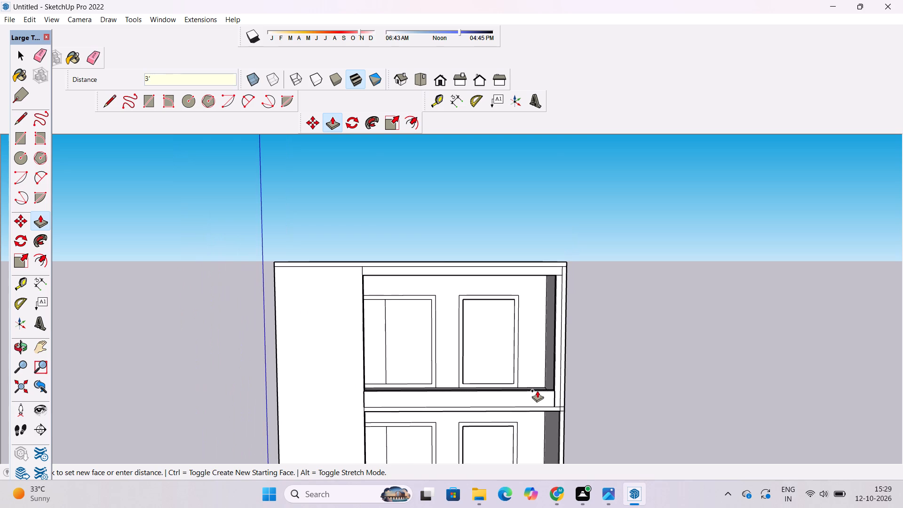
key(Return)
Extend the top storey's low front wall upward by a further 3' with Push/Pull.
scroll(475, 393, down, 1)
scroll(454, 402, up, 5)
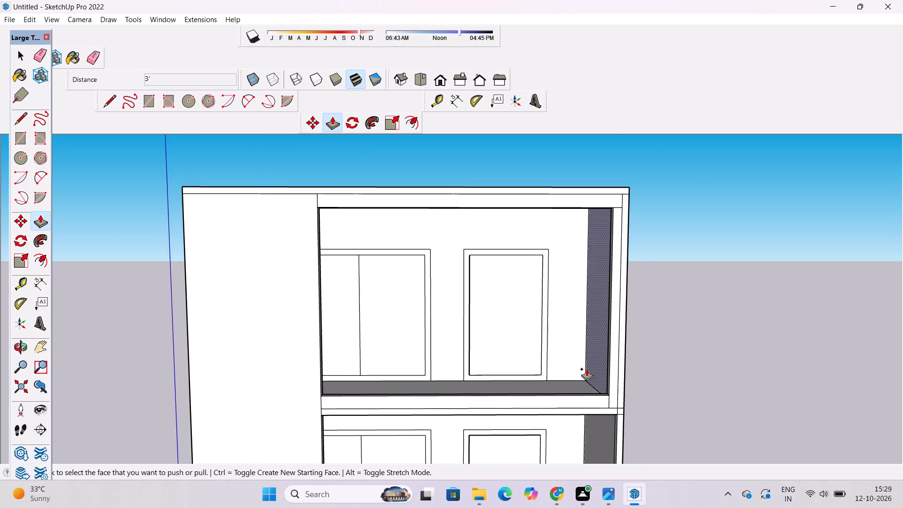
scroll(586, 369, up, 12)
scroll(600, 350, down, 5)
scroll(636, 391, up, 4)
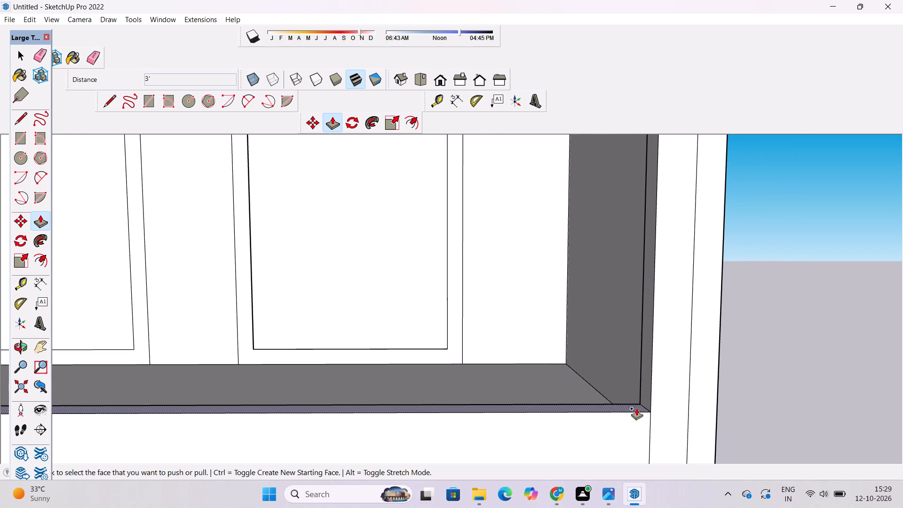
click(637, 405)
text(3')
key(Return)
Push/Pull the narrow front strip beneath the topmost floor slab down 6' to form the next storey's front beam.
scroll(647, 377, down, 5)
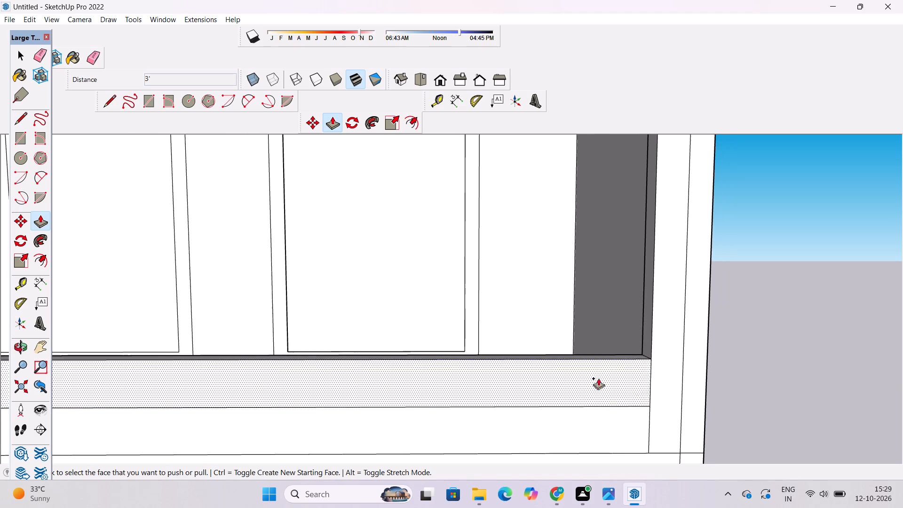
scroll(598, 378, down, 3)
key(o)
scroll(415, 285, down, 5)
drag(434, 373, 398, 288)
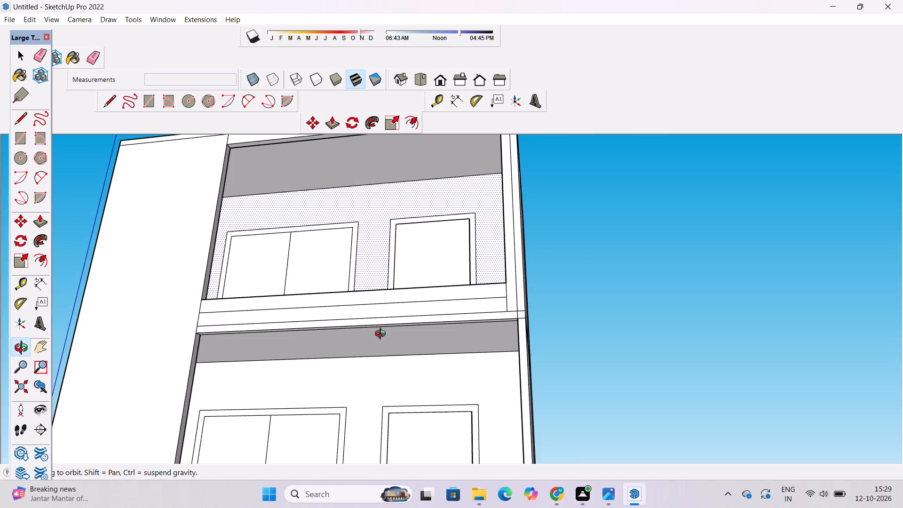
scroll(380, 339, up, 3)
shift+drag(377, 340, 382, 287)
scroll(471, 154, down, 6)
shift+drag(461, 221, 487, 230)
drag(499, 230, 518, 234)
scroll(521, 230, up, 4)
shift+drag(517, 231, 498, 244)
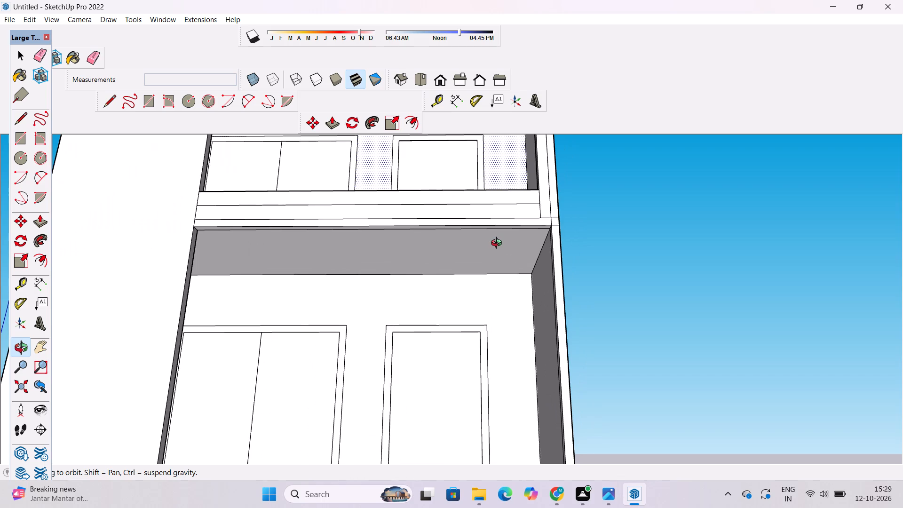
drag(499, 244, 499, 250)
key(p)
scroll(511, 238, up, 4)
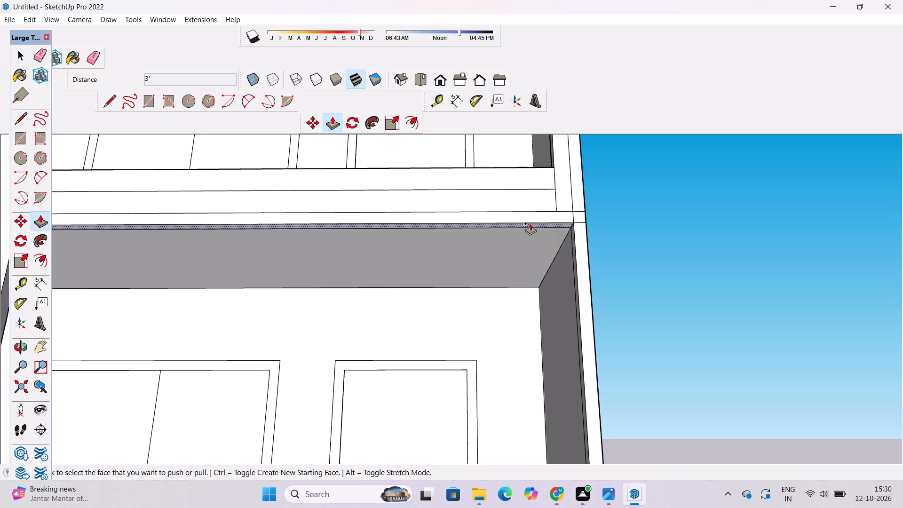
click(530, 223)
scroll(530, 233, down, 4)
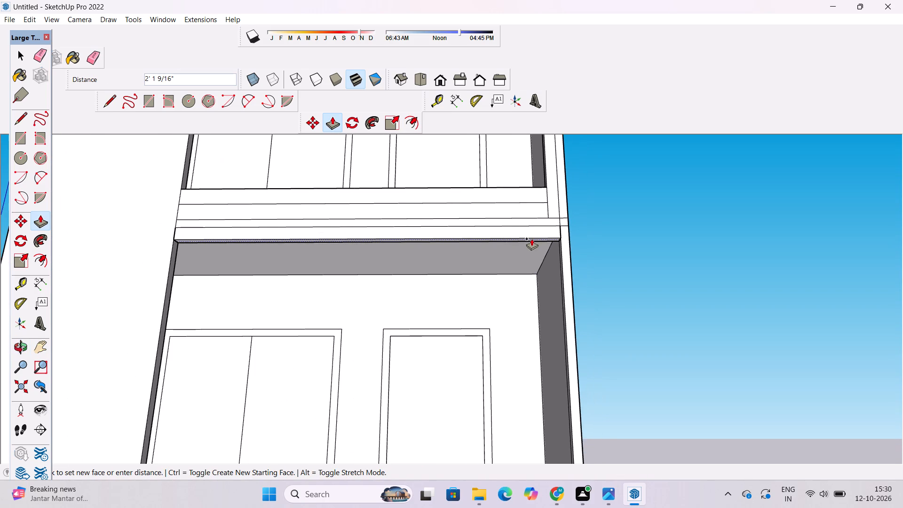
scroll(531, 240, down, 1)
text(6')
key(Return)
Push/Pull the narrow front strip on the middle storey's right side wall 2' into the opening, matching the top storey's side strip.
key(o)
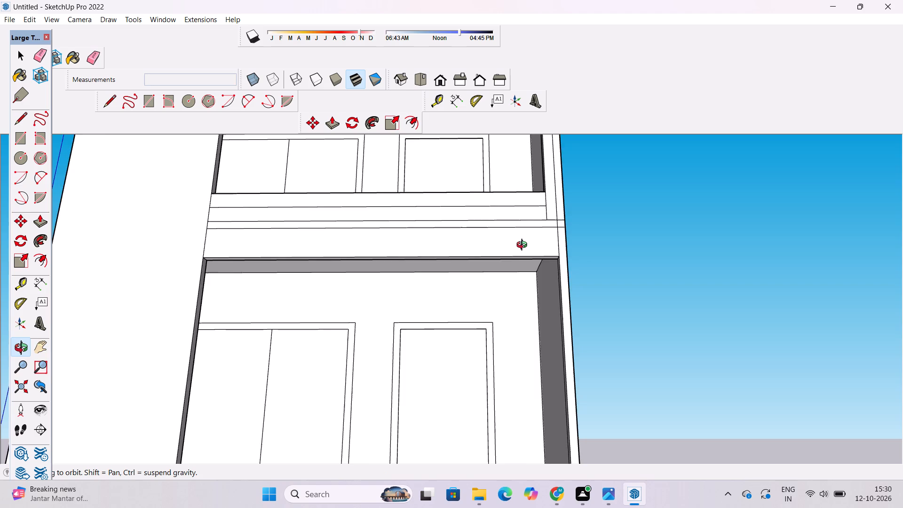
scroll(524, 246, down, 6)
drag(530, 239, 539, 360)
scroll(516, 325, up, 4)
shift+drag(515, 320, 504, 247)
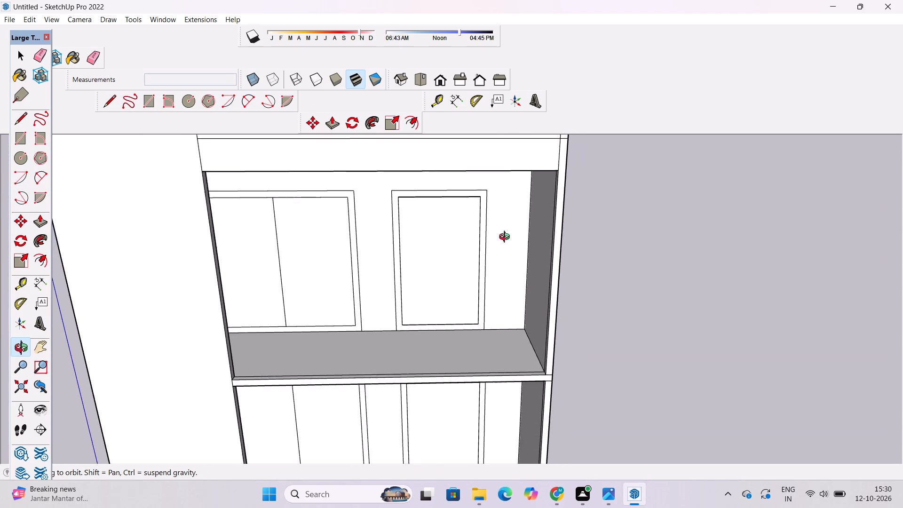
scroll(507, 238, down, 4)
shift+click(504, 287)
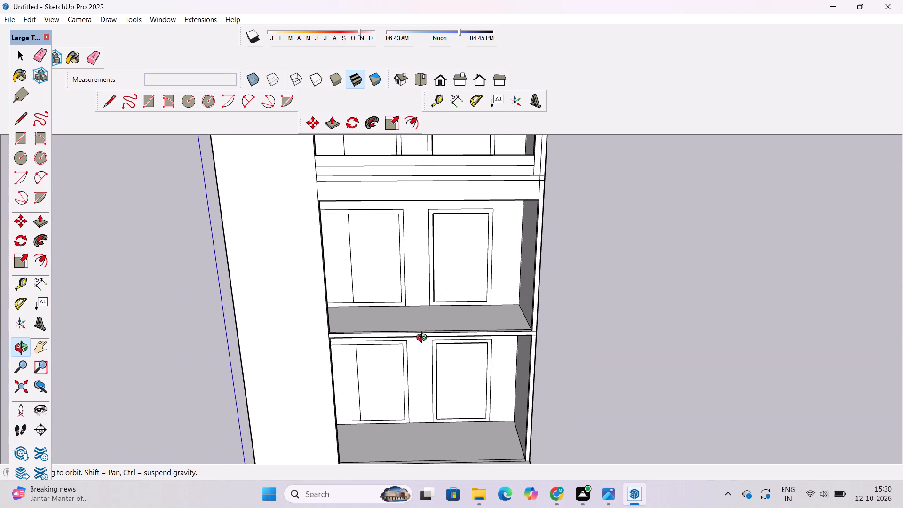
scroll(422, 348, up, 4)
scroll(632, 330, up, 3)
drag(410, 350, 423, 354)
scroll(359, 362, down, 11)
drag(349, 365, 351, 316)
scroll(368, 294, up, 4)
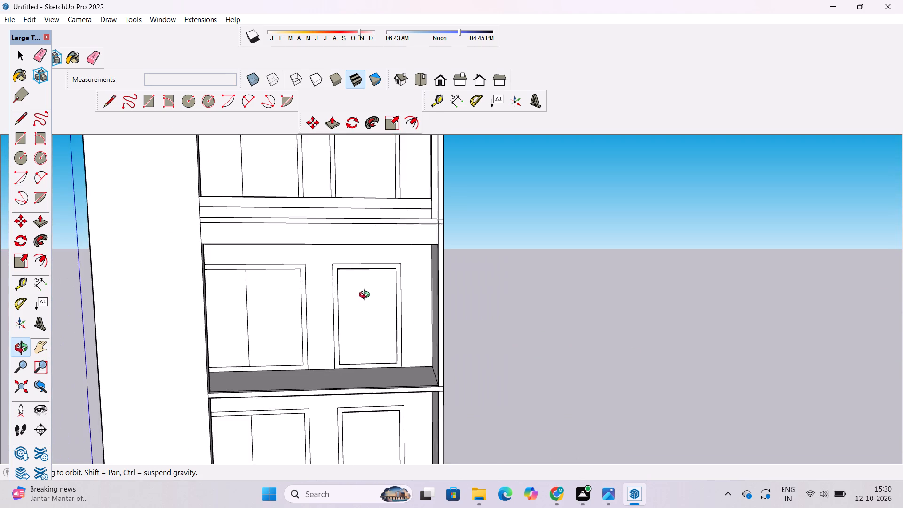
drag(368, 298, 430, 317)
scroll(466, 275, up, 7)
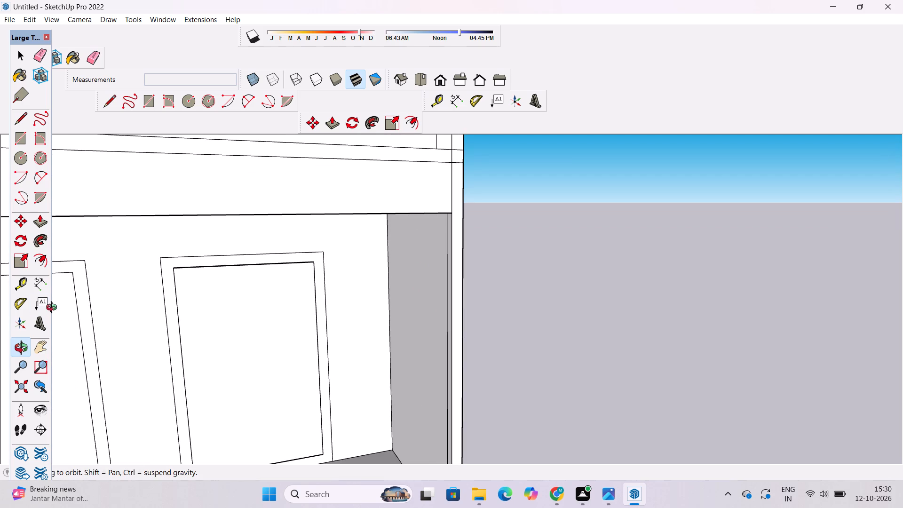
click(42, 227)
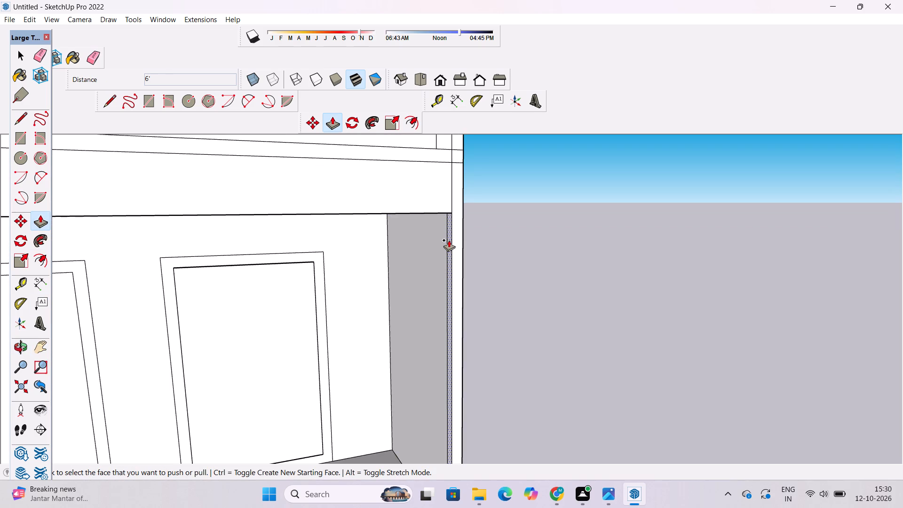
click(449, 238)
scroll(424, 254, down, 6)
scroll(403, 190, down, 8)
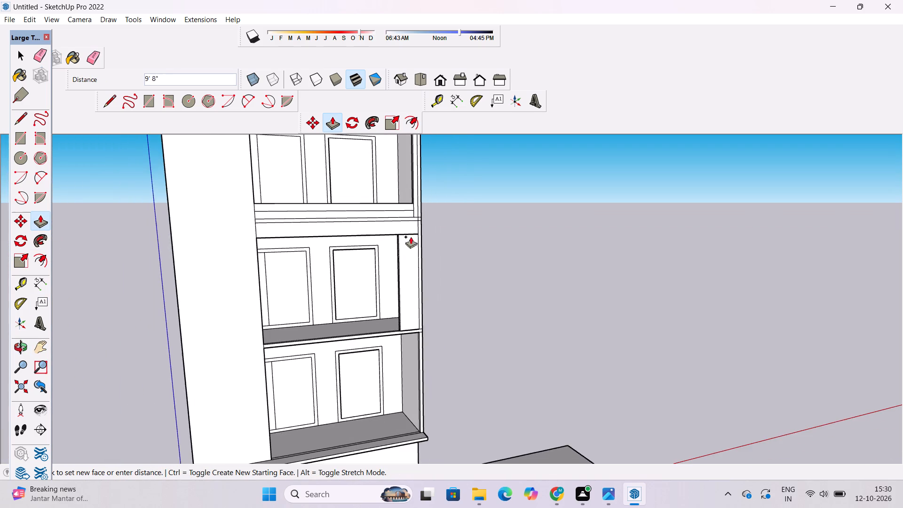
scroll(410, 184, up, 10)
click(410, 183)
scroll(364, 201, down, 8)
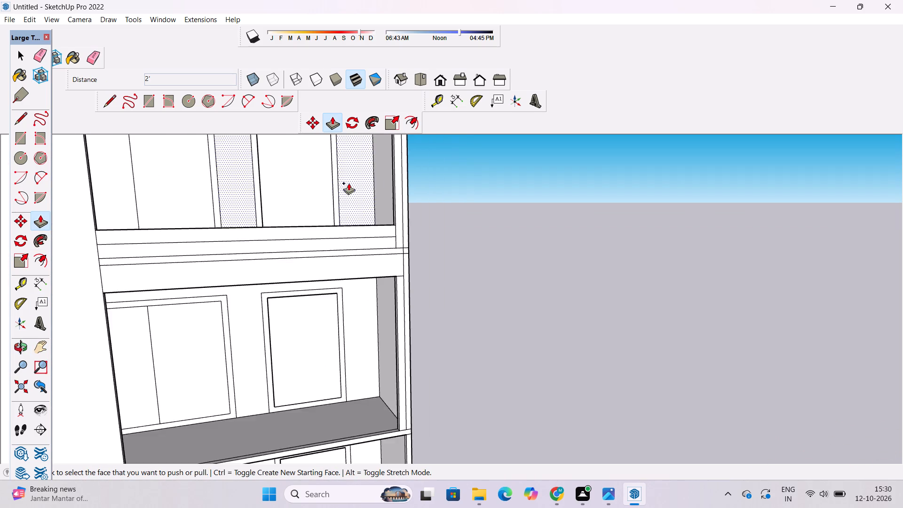
Push/Pull the narrow front strip of the middle storey's floor up 6' to form a low front wall.
scroll(349, 183, down, 3)
scroll(378, 328, up, 15)
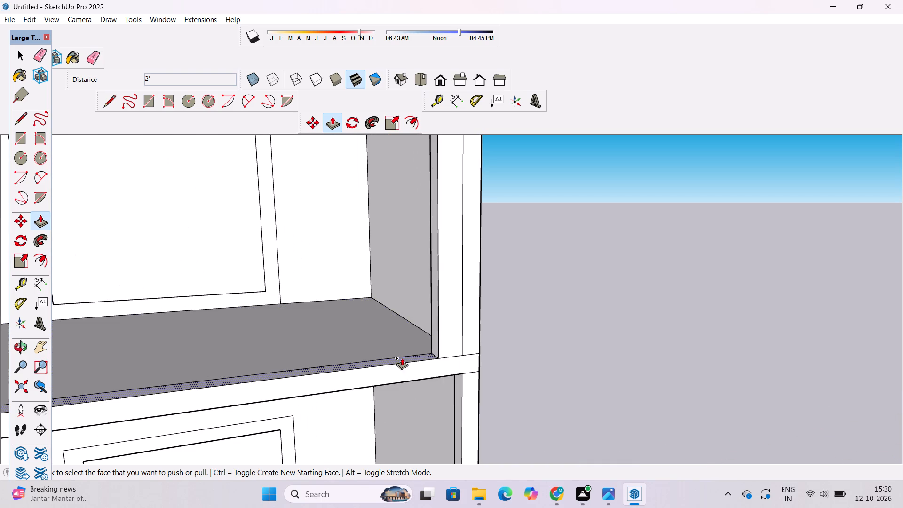
click(406, 358)
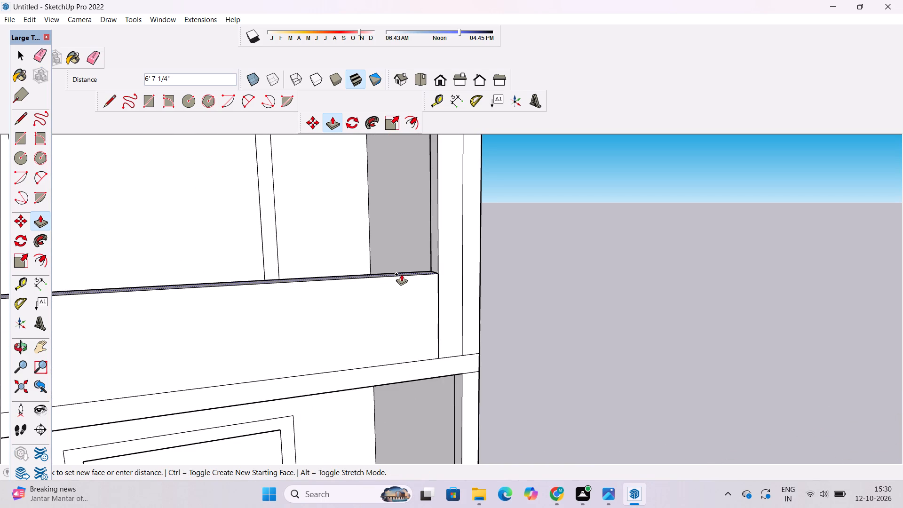
text(6')
key(Return)
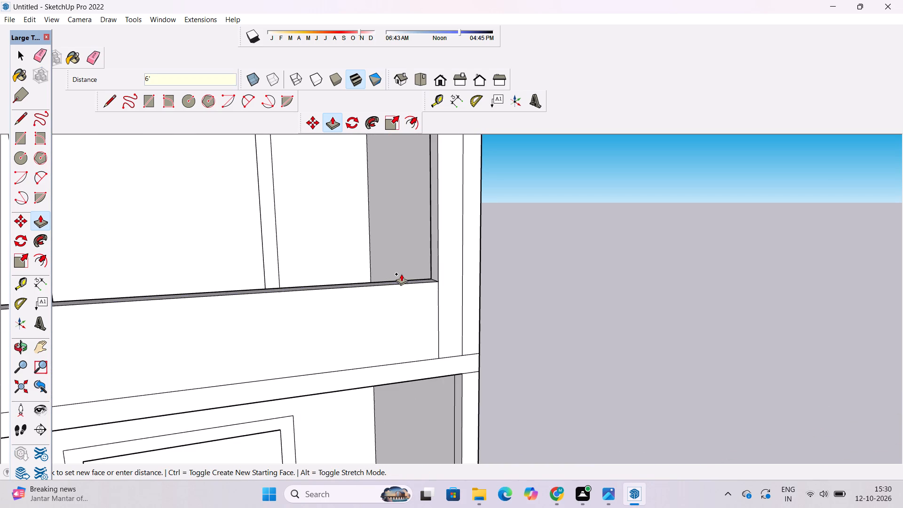
Push/Pull the narrow front strip beneath the middle storey's floor slab down 6' to form the lowest framed storey's front beam.
scroll(401, 274, down, 11)
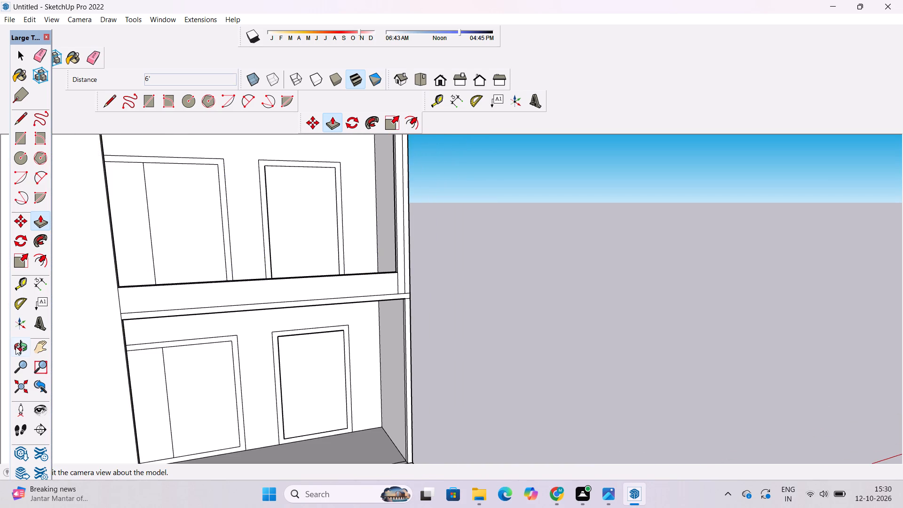
click(16, 347)
drag(227, 336, 178, 207)
scroll(195, 263, up, 4)
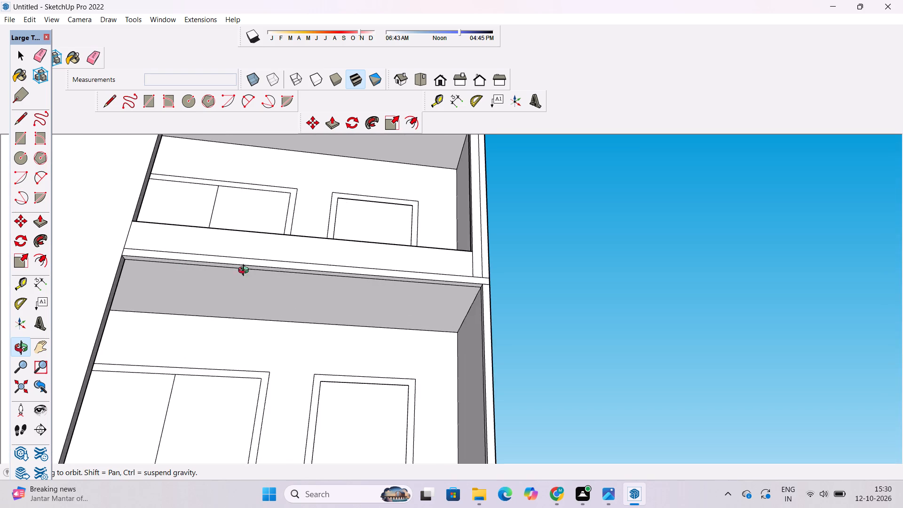
drag(351, 288, 316, 275)
click(184, 321)
scroll(200, 304, down, 5)
scroll(156, 295, up, 6)
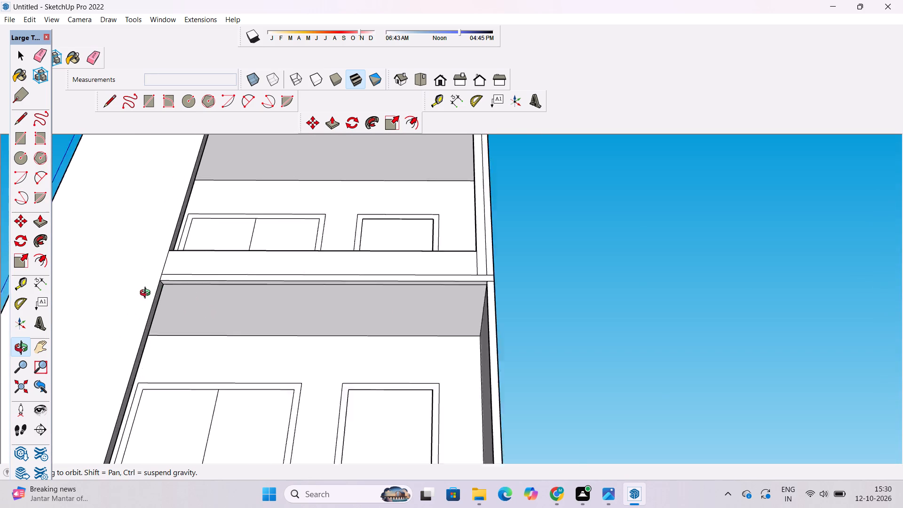
scroll(147, 294, up, 10)
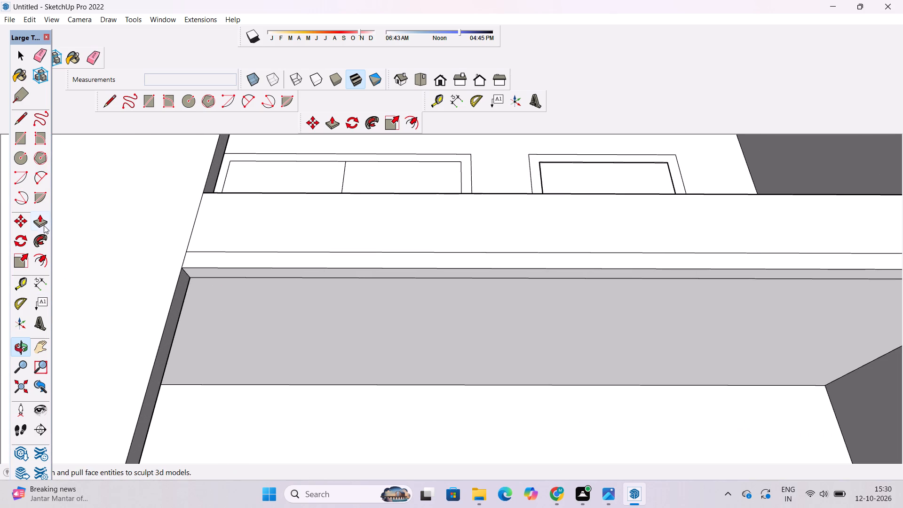
click(44, 225)
click(216, 270)
scroll(225, 269, down, 8)
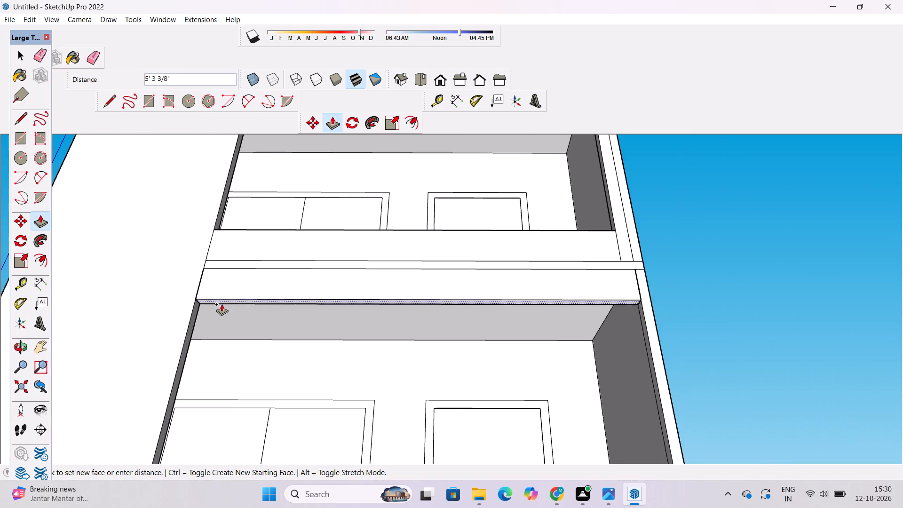
text(6')
key(Return)
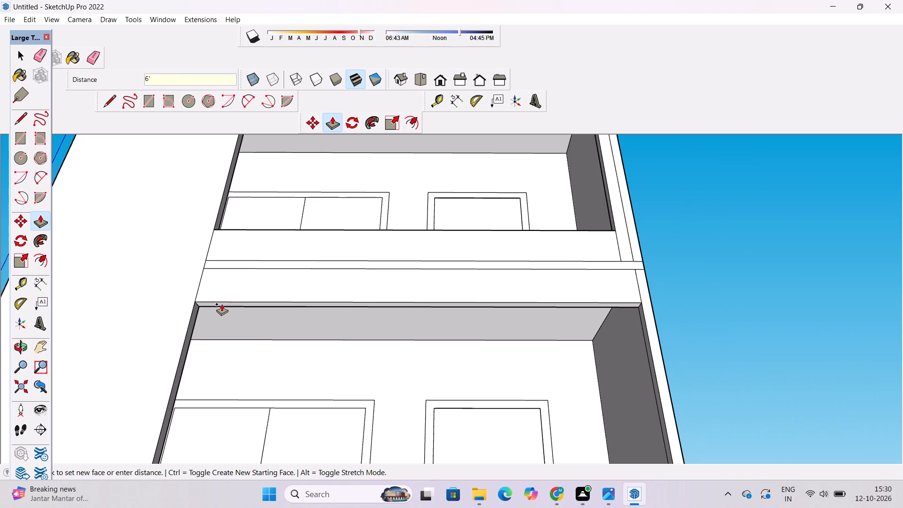
Examine the front beams, side strips and low walls of the stacked storeys from several angles.
key(o)
scroll(221, 299, down, 5)
drag(222, 294, 253, 389)
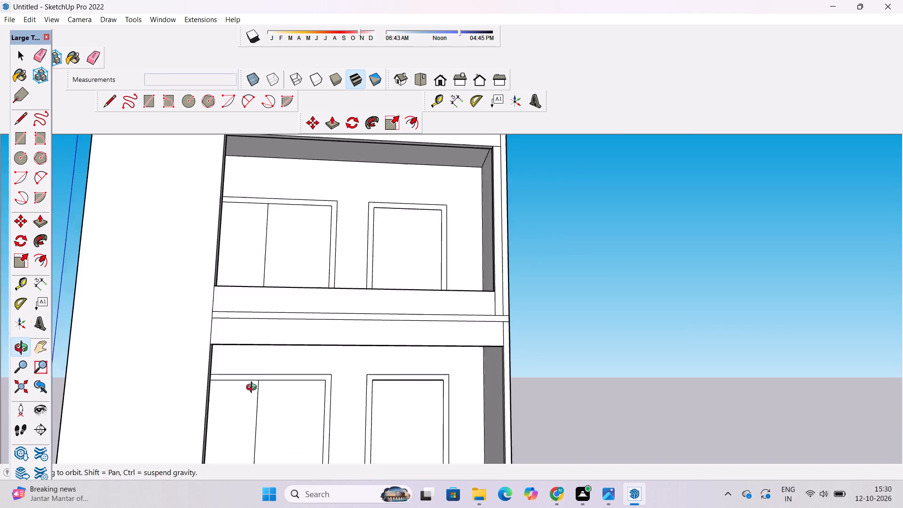
drag(253, 389, 262, 412)
scroll(275, 348, down, 5)
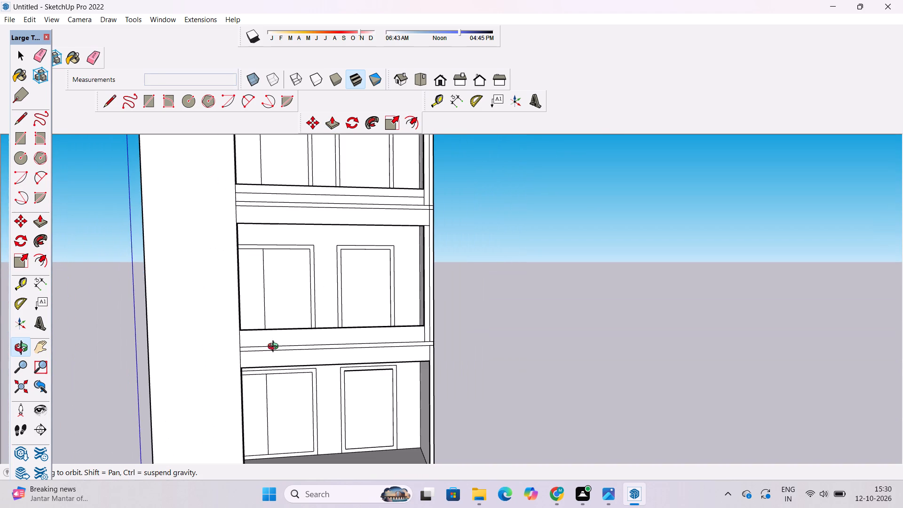
scroll(275, 348, up, 1)
scroll(275, 347, down, 2)
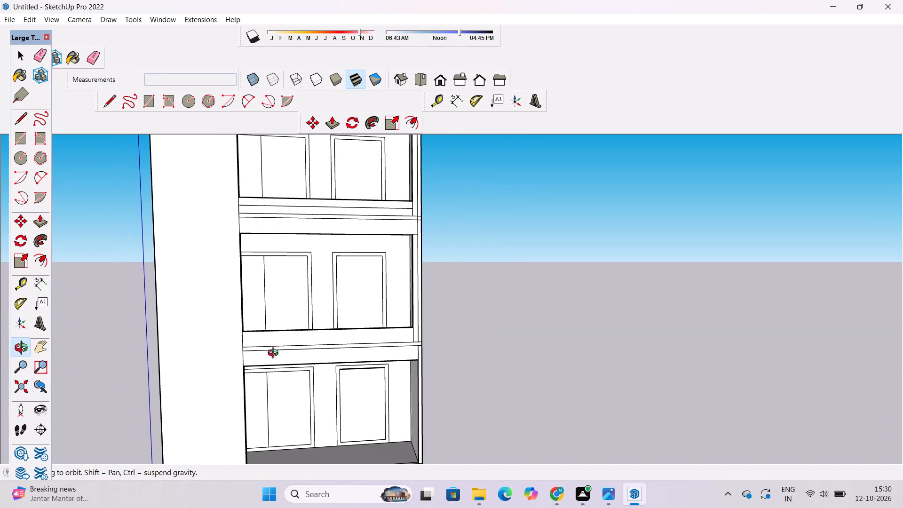
scroll(301, 343, up, 2)
shift+drag(305, 339, 309, 361)
drag(309, 365, 304, 303)
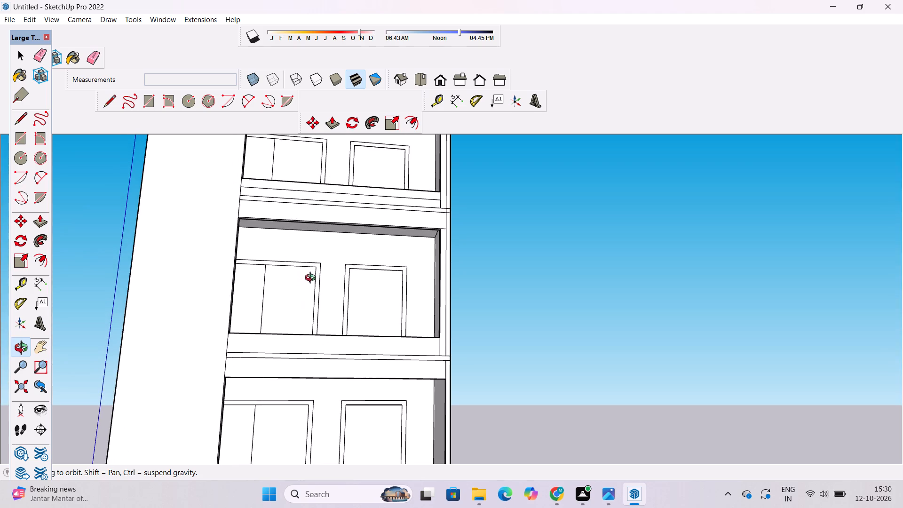
drag(397, 283, 382, 208)
drag(382, 214, 400, 273)
drag(413, 293, 352, 366)
scroll(352, 336, down, 2)
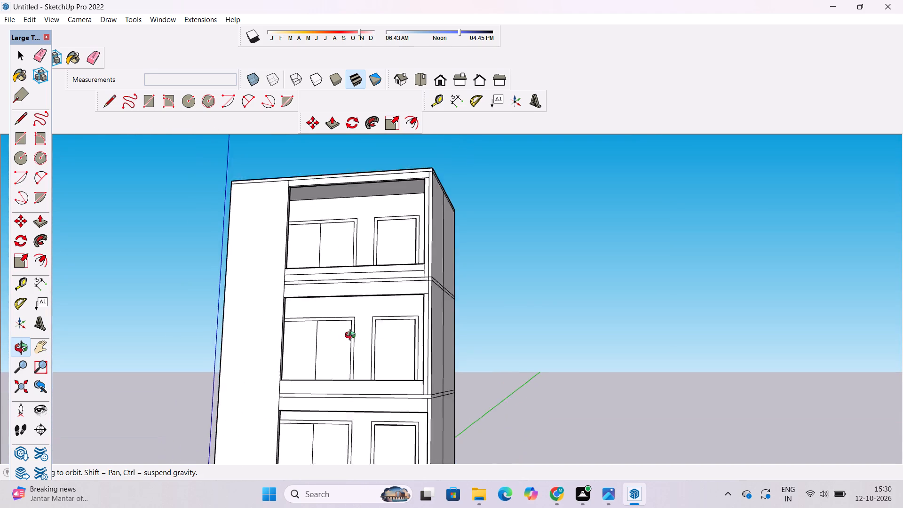
scroll(352, 336, down, 2)
drag(346, 349, 380, 380)
scroll(405, 324, up, 2)
scroll(391, 325, down, 4)
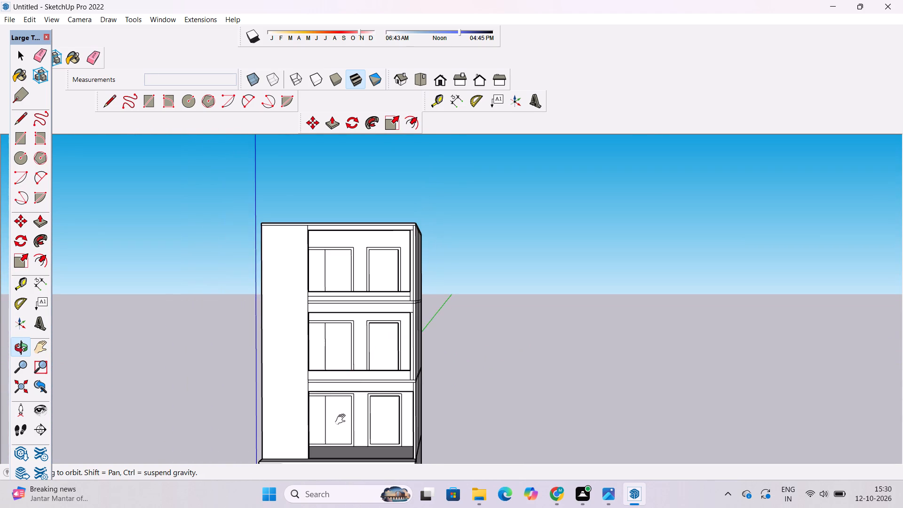
Extend the front beam over the lowest framed storey's opening down by a further 1' with Push/Pull.
shift+drag(342, 415, 342, 365)
scroll(378, 340, up, 7)
shift+drag(442, 325, 406, 333)
scroll(417, 323, up, 1)
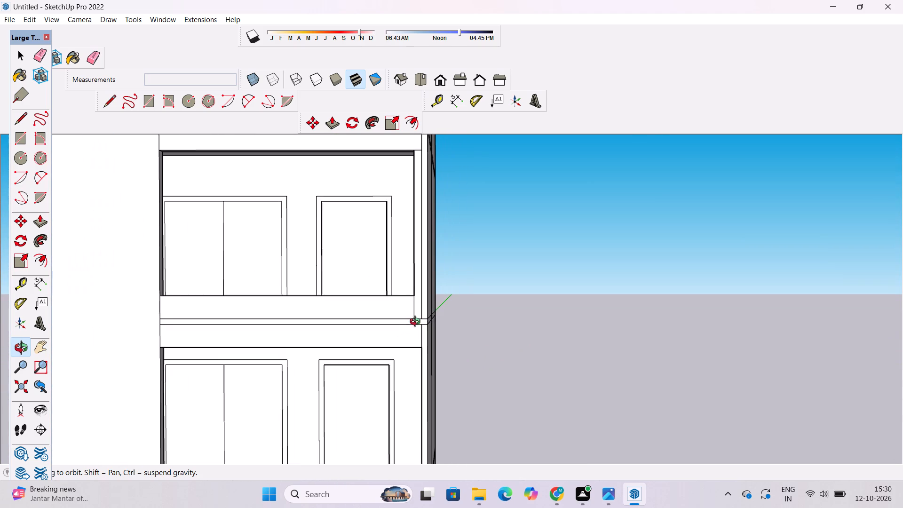
shift+drag(417, 323, 421, 334)
drag(351, 394, 350, 236)
shift+drag(353, 247, 398, 324)
scroll(371, 413, up, 2)
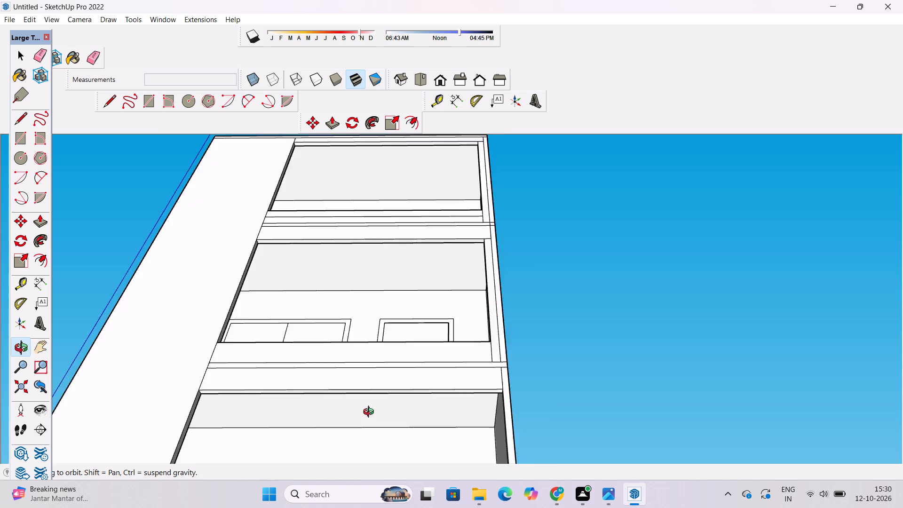
scroll(371, 413, up, 2)
shift+drag(372, 407, 401, 402)
key(p)
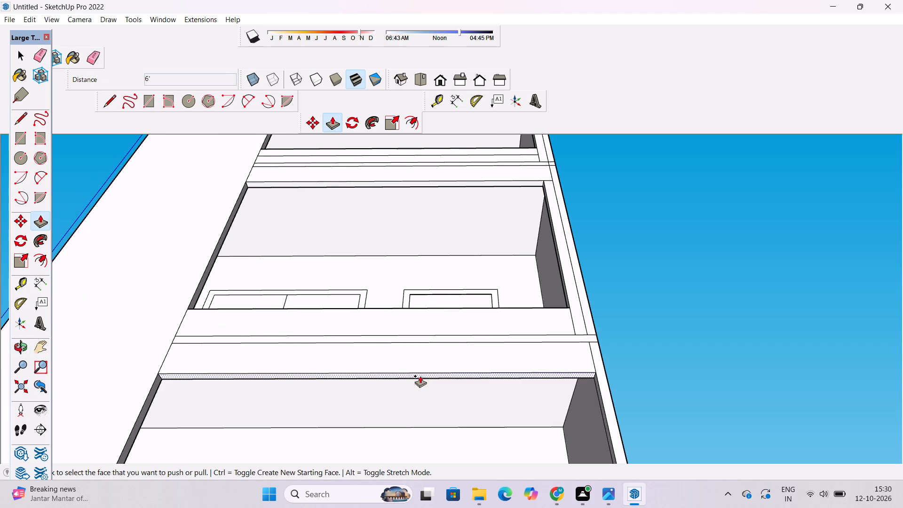
click(420, 376)
text(1')
key(Return)
Extend the middle storey's low front wall upward by a further 1' with Push/Pull.
key(o)
scroll(369, 299, down, 5)
drag(369, 304, 393, 428)
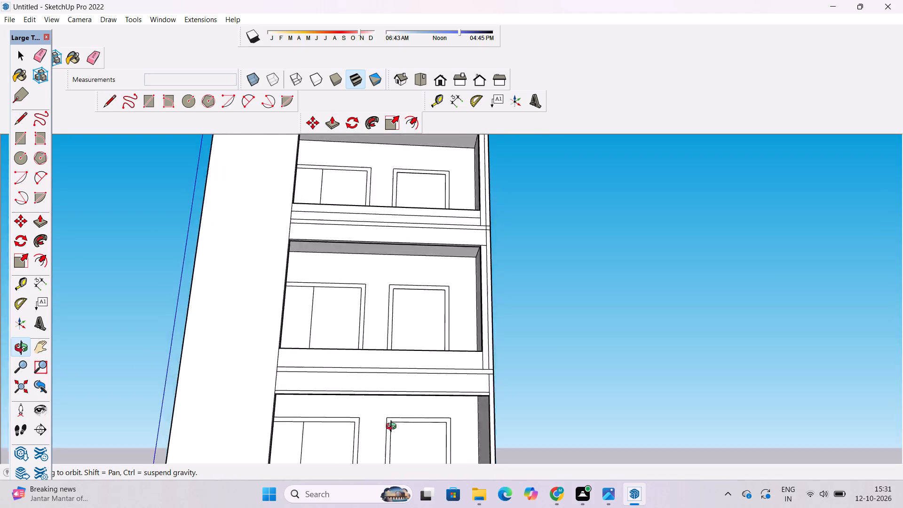
drag(393, 428, 407, 496)
scroll(387, 389, up, 4)
drag(379, 395, 350, 451)
scroll(357, 399, up, 4)
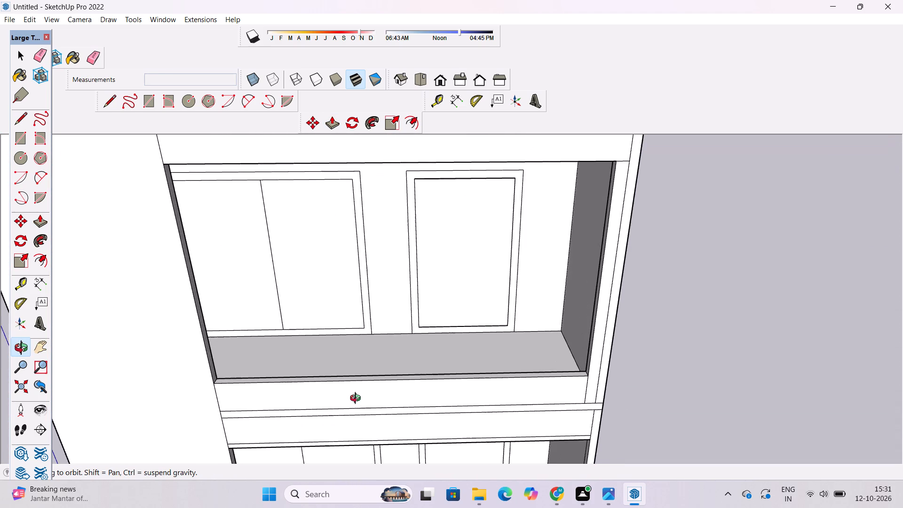
shift+drag(361, 394, 349, 404)
drag(349, 405, 349, 414)
key(p)
scroll(377, 385, up, 6)
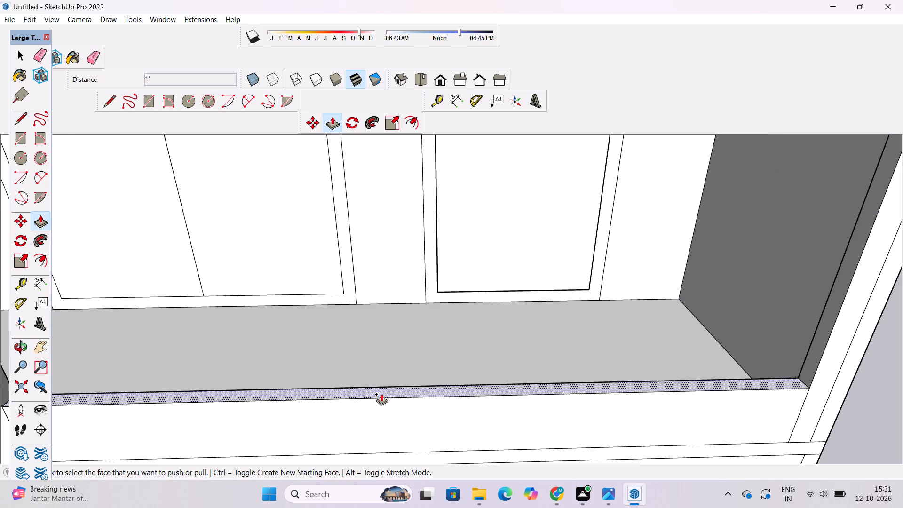
click(382, 394)
text(1')
key(Return)
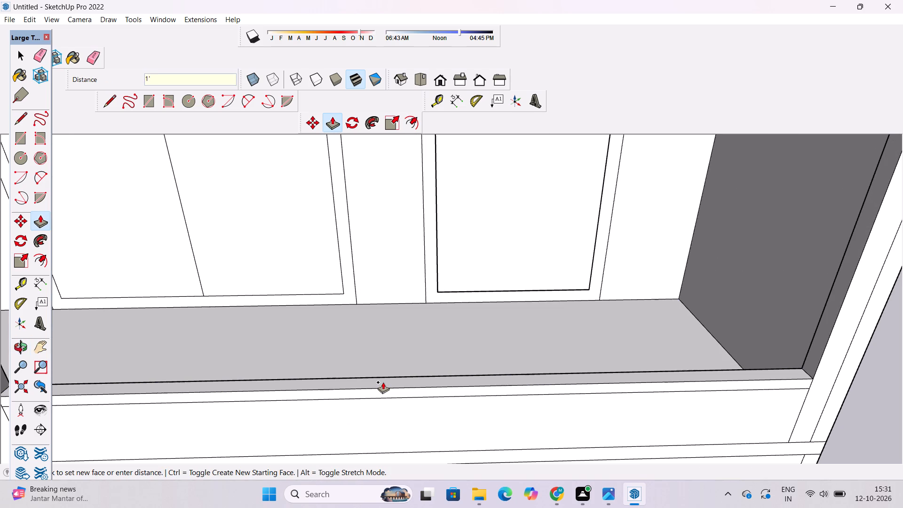
key(space)
Examine the whole building front and the lowest framed storey's opening above the base.
text(o)
scroll(381, 380, down, 16)
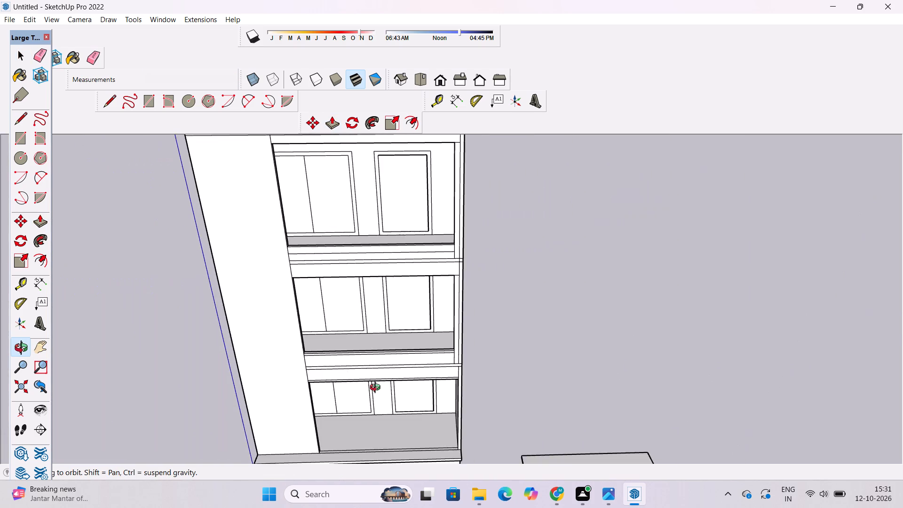
drag(377, 389, 377, 330)
shift+drag(377, 329, 372, 406)
scroll(356, 323, up, 4)
scroll(362, 354, down, 6)
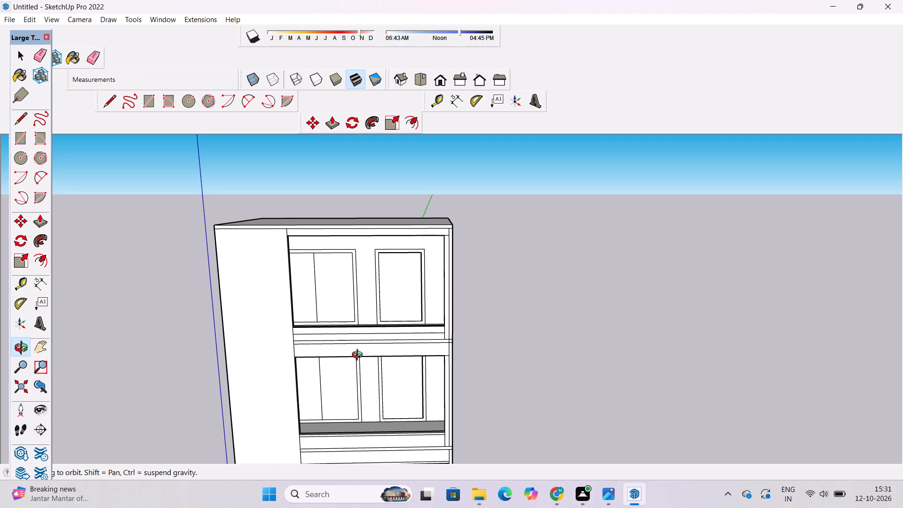
scroll(359, 356, down, 2)
drag(356, 353, 365, 314)
scroll(365, 289, down, 6)
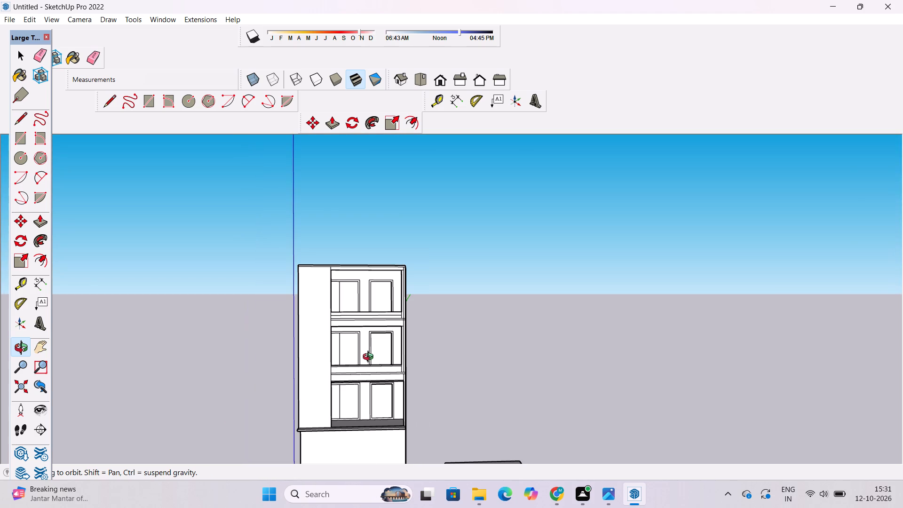
scroll(335, 273, down, 4)
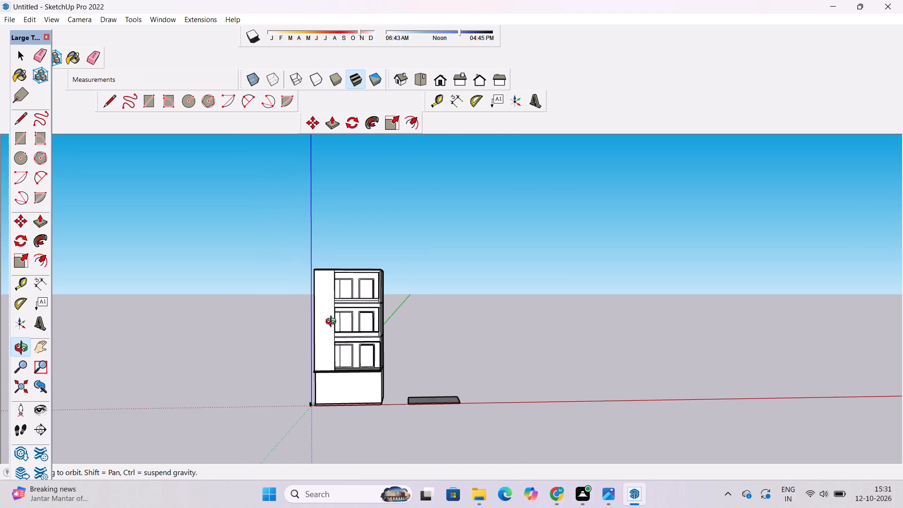
scroll(320, 317, down, 1)
scroll(343, 391, up, 14)
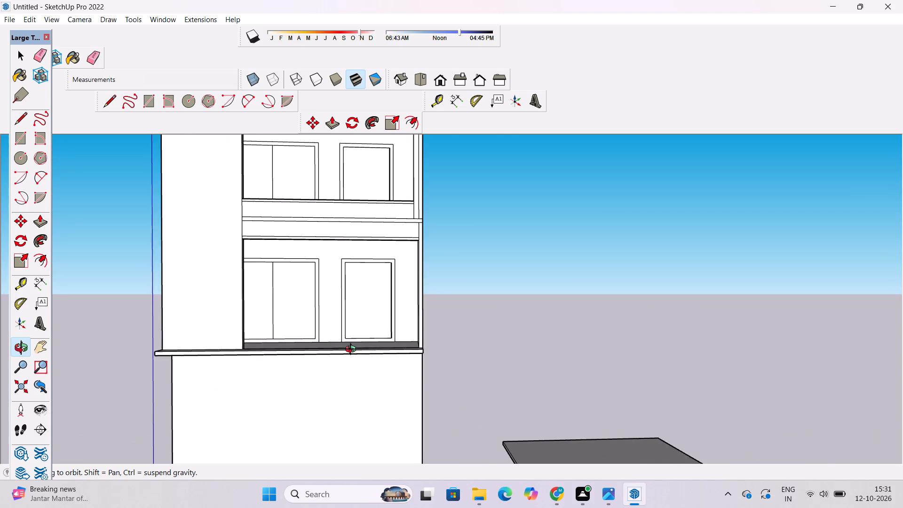
Raise the narrow front strip along the floor edge of the lowest framed storey's opening by 8' with Push/Pull.
drag(353, 357, 372, 373)
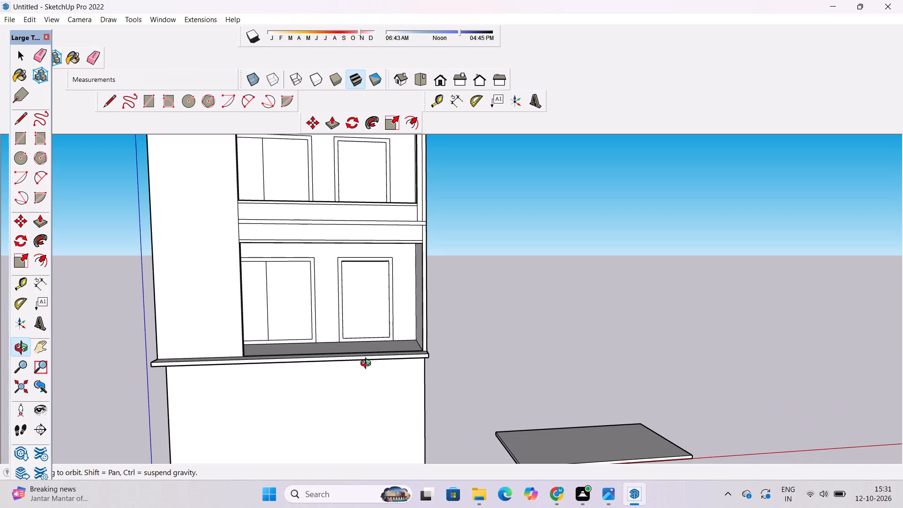
shift+click(368, 355)
drag(365, 356, 354, 388)
scroll(345, 378, up, 4)
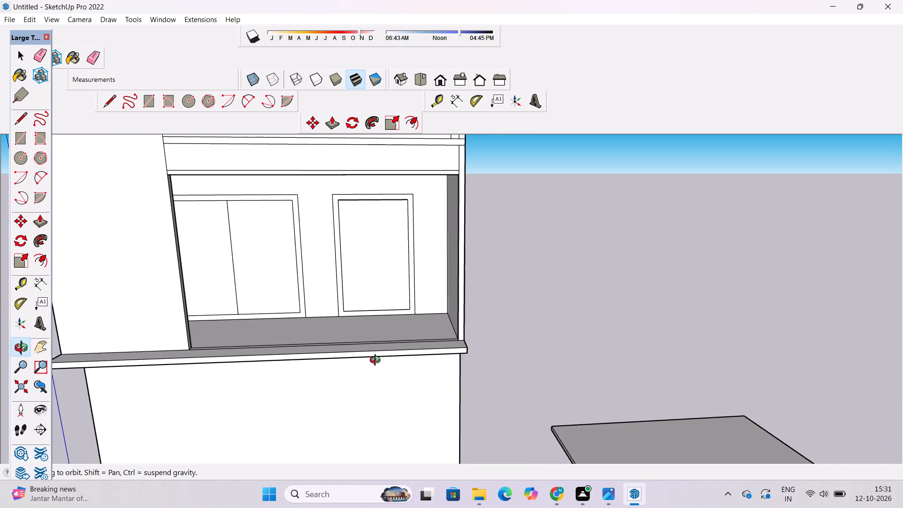
drag(377, 361, 360, 364)
shift+drag(362, 363, 396, 418)
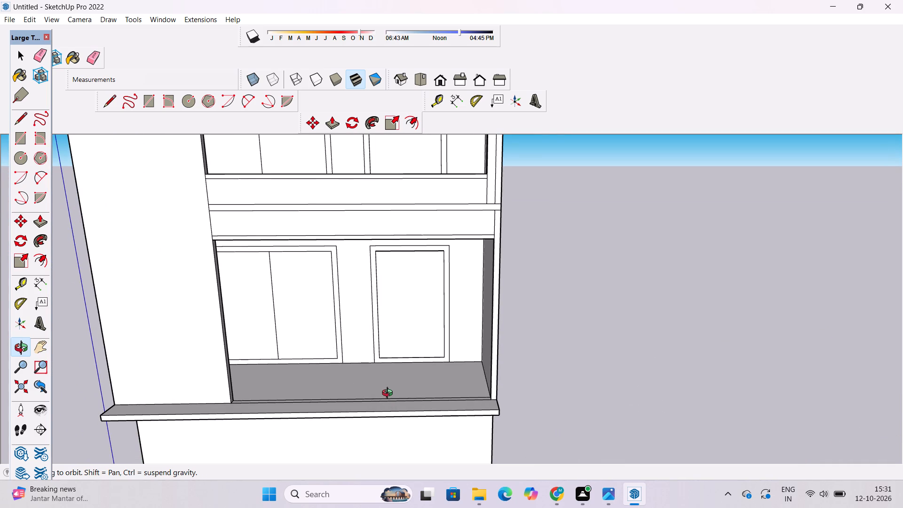
shift+drag(333, 413, 382, 401)
drag(385, 402, 376, 400)
shift+drag(375, 390, 371, 415)
shift+click(368, 411)
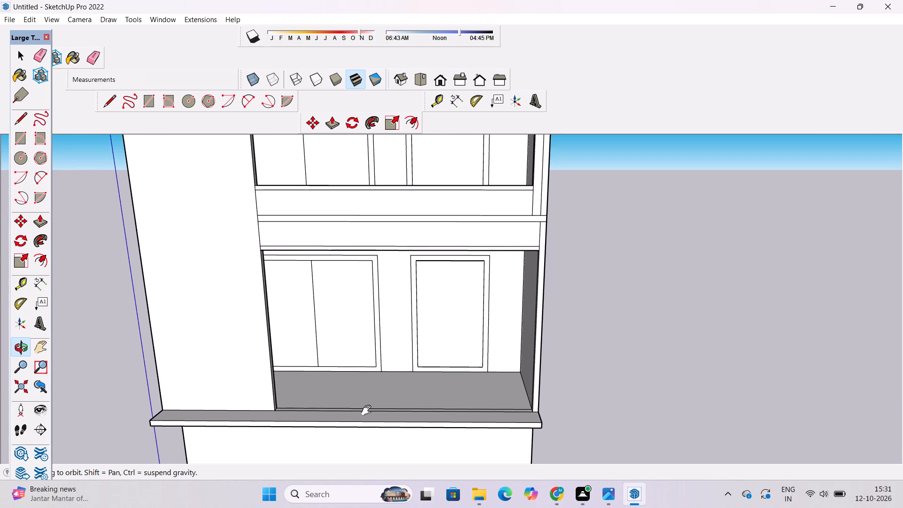
key(p)
scroll(372, 407, up, 4)
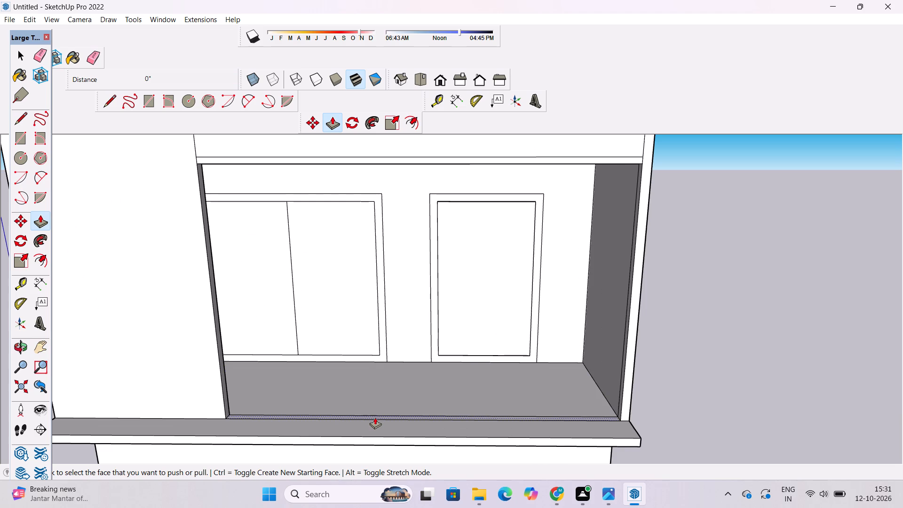
click(375, 417)
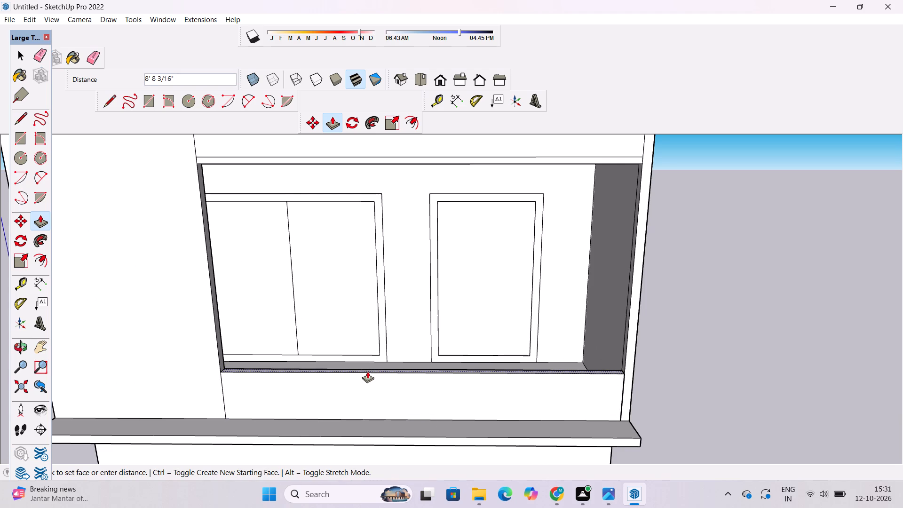
text(8')
key(Return)
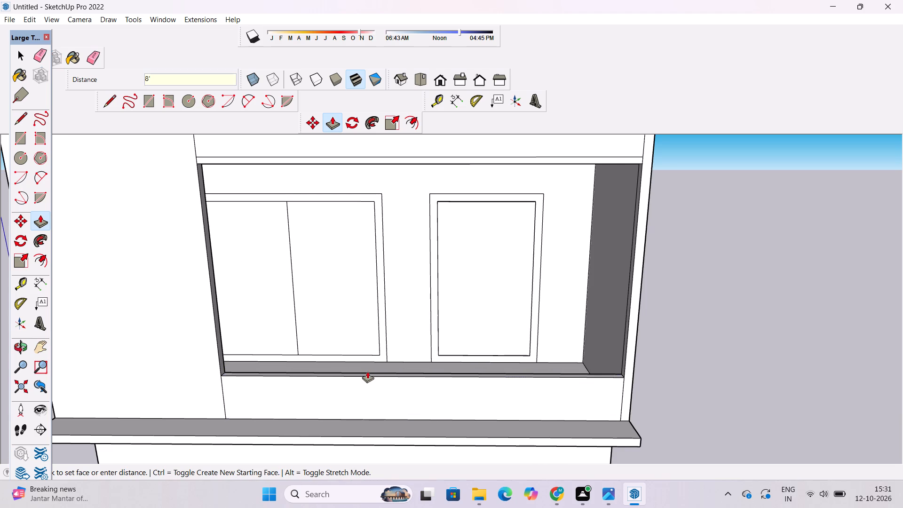
Examine the lowest framed storey's low front wall and the projecting slab edge from the front and the side.
key(o)
scroll(367, 371, down, 6)
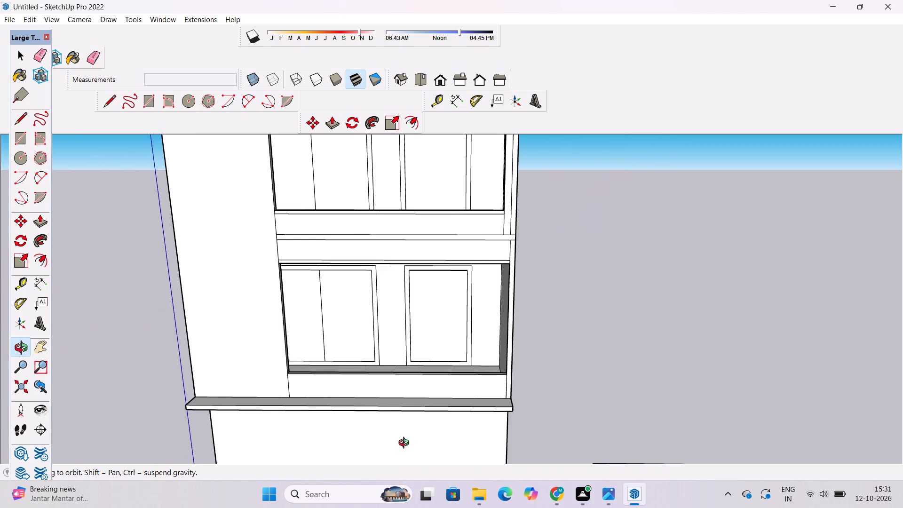
drag(406, 444, 384, 401)
scroll(372, 364, down, 3)
shift+drag(396, 375, 389, 375)
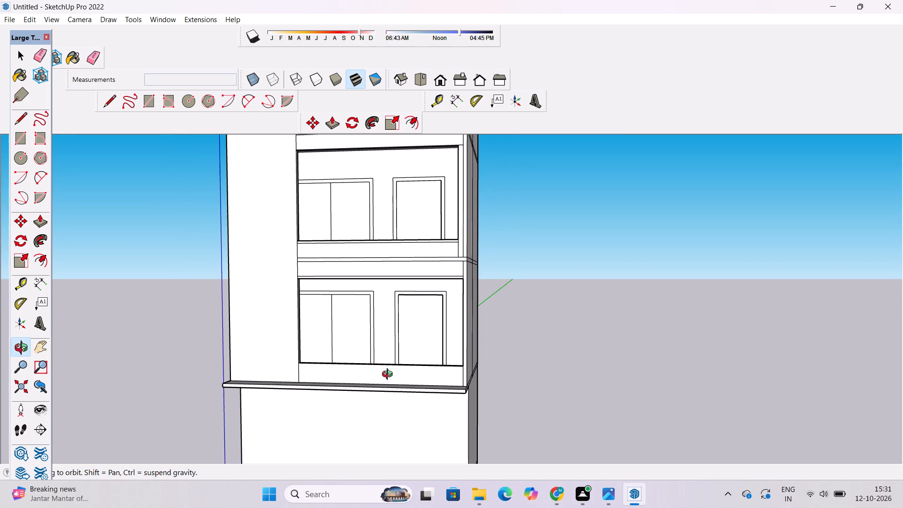
scroll(379, 388, up, 1)
drag(504, 404, 434, 420)
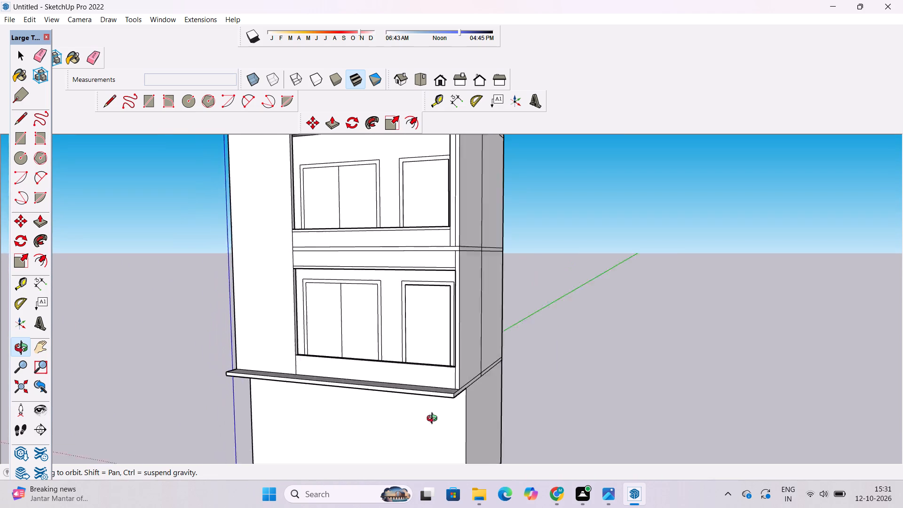
drag(434, 420, 315, 444)
scroll(288, 383, up, 2)
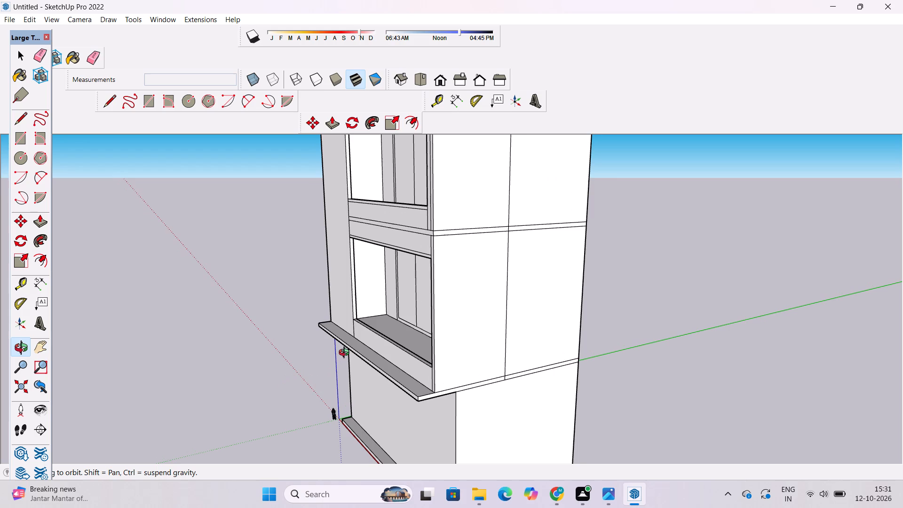
scroll(347, 354, up, 4)
drag(348, 359, 553, 341)
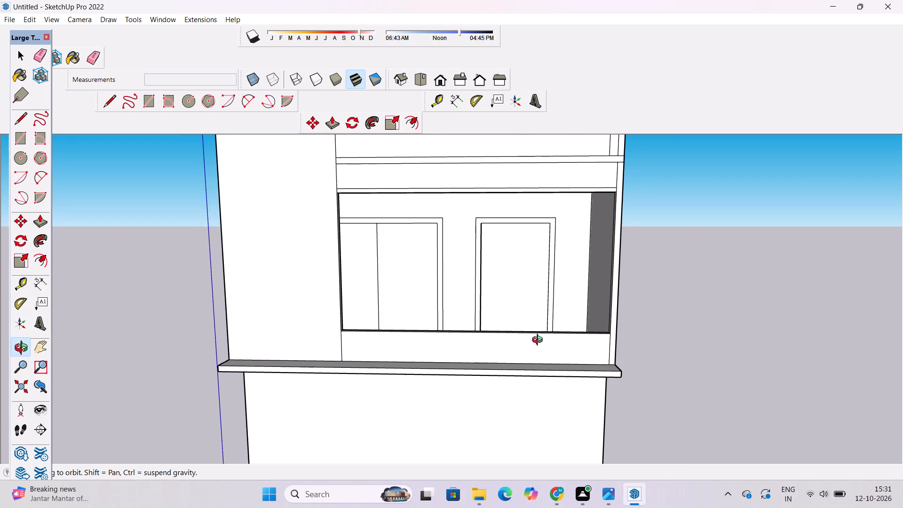
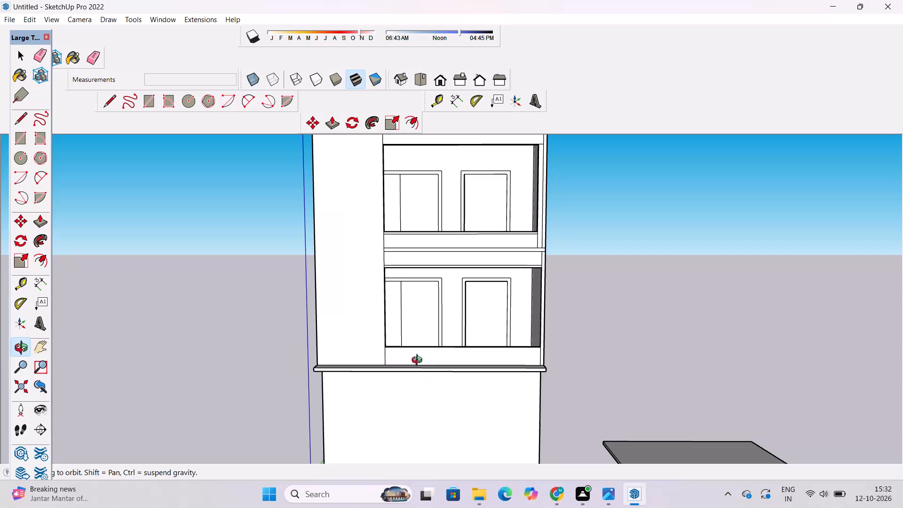
Examine the whole building front with its three framed storeys above the base from near and far.
scroll(408, 350, down, 4)
drag(403, 395, 408, 414)
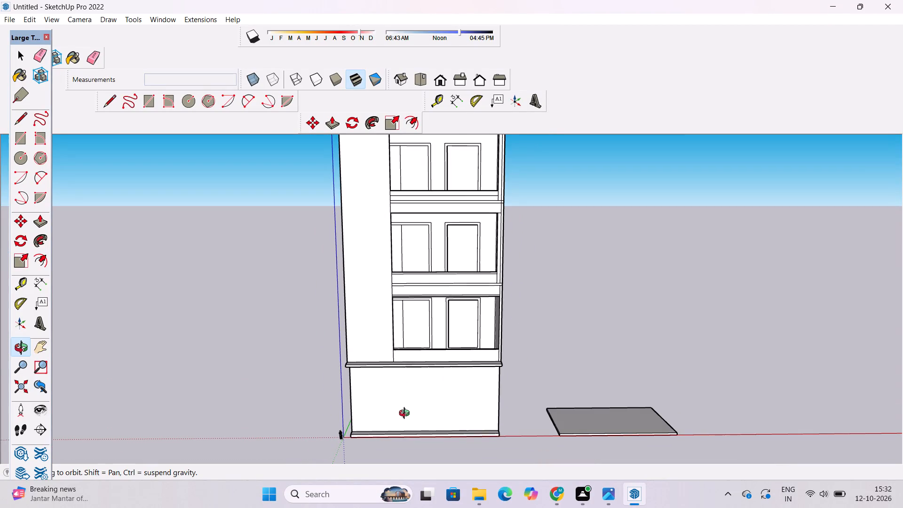
scroll(401, 407, down, 5)
drag(401, 396, 403, 357)
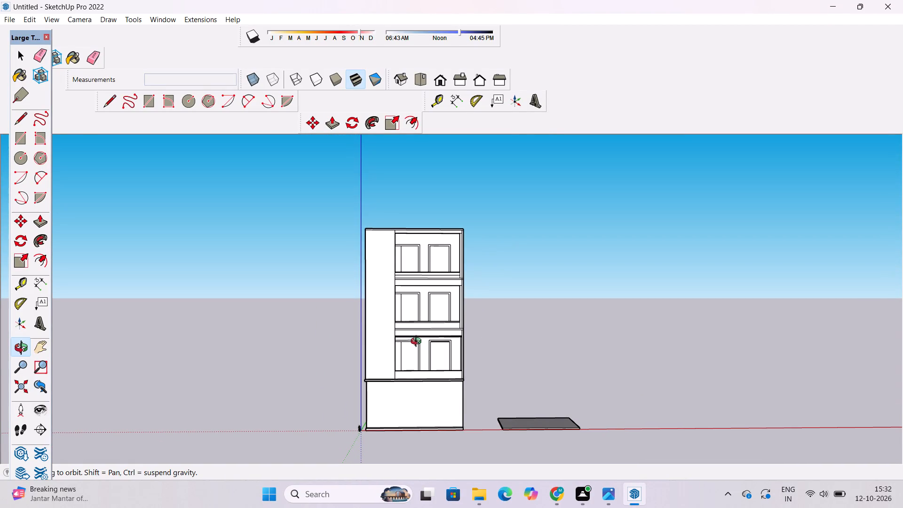
shift+drag(417, 367, 421, 310)
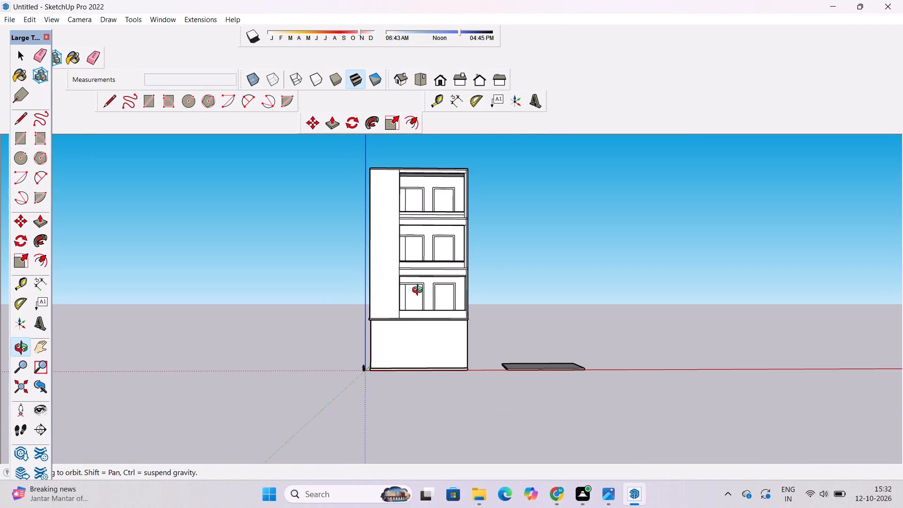
scroll(418, 289, down, 2)
shift+drag(418, 289, 422, 309)
drag(422, 309, 425, 308)
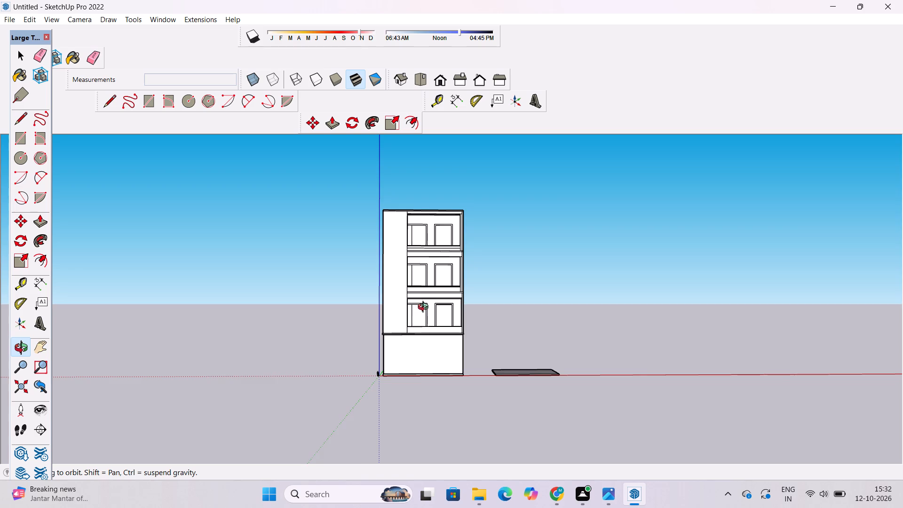
drag(425, 308, 436, 315)
scroll(432, 306, down, 4)
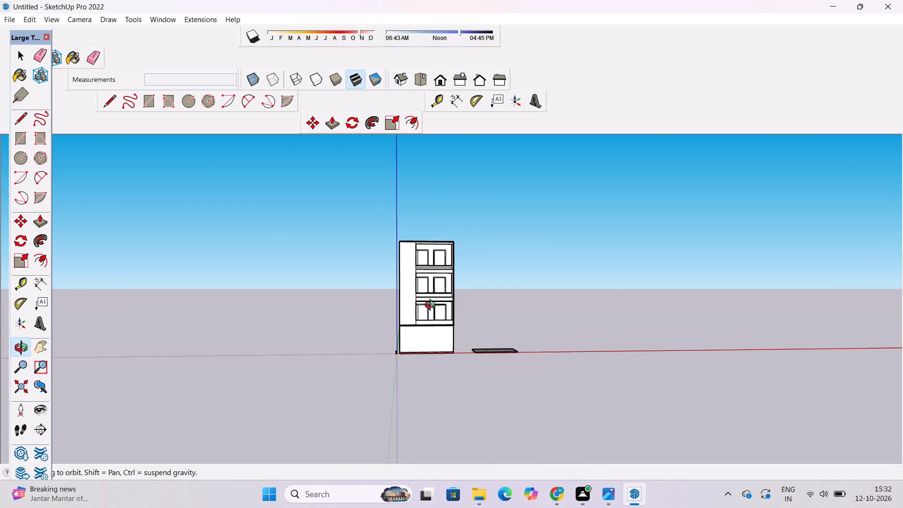
shift+drag(432, 306, 425, 312)
scroll(425, 312, up, 9)
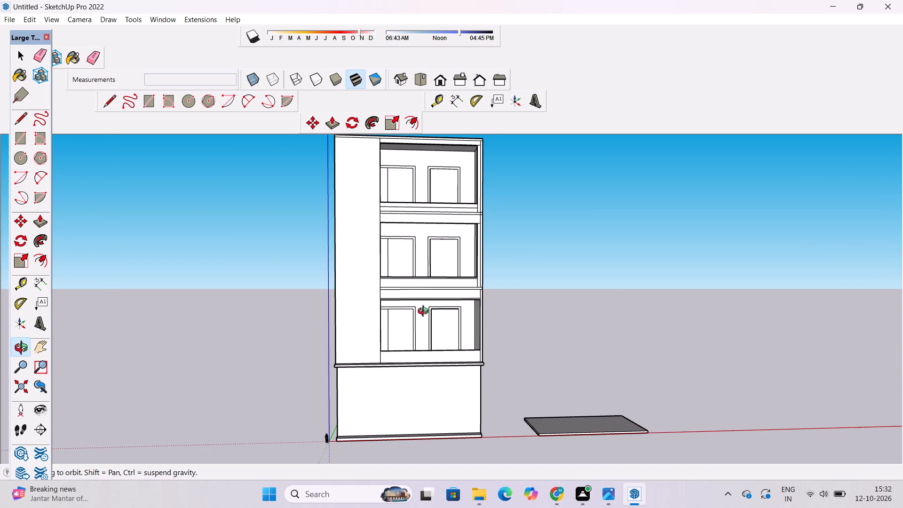
scroll(425, 312, down, 6)
shift+drag(429, 310, 430, 325)
drag(430, 325, 444, 325)
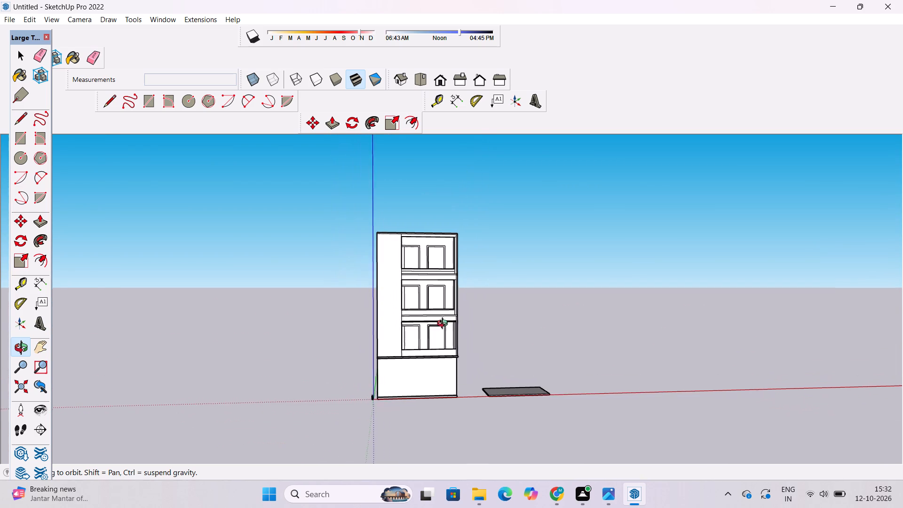
drag(444, 325, 461, 320)
click(461, 319)
drag(462, 319, 449, 329)
click(447, 322)
drag(447, 328, 444, 318)
drag(443, 329, 441, 322)
scroll(441, 320, up, 8)
scroll(441, 320, down, 3)
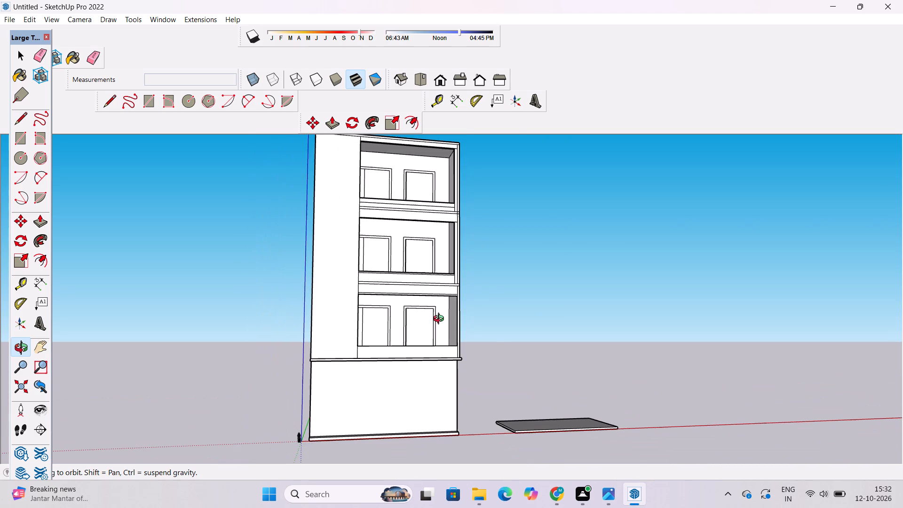
scroll(441, 320, up, 3)
scroll(441, 320, down, 2)
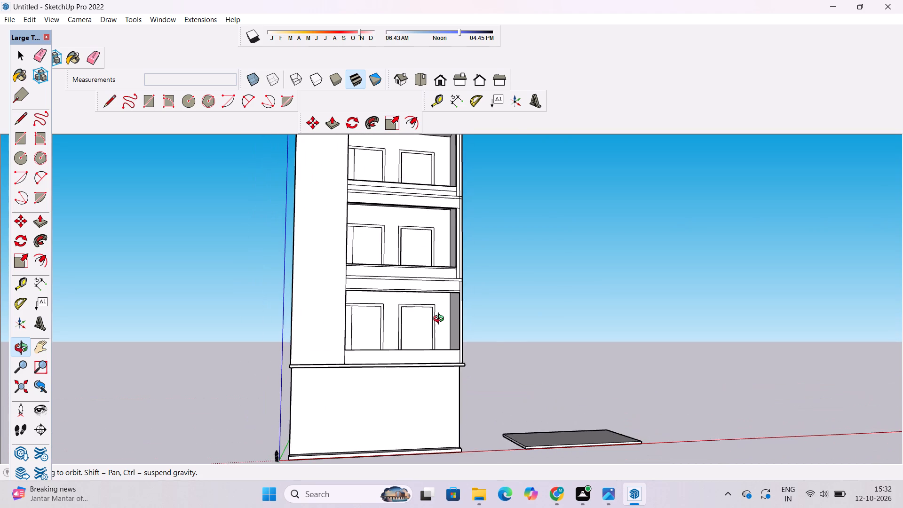
scroll(441, 320, down, 4)
shift+drag(441, 321, 433, 330)
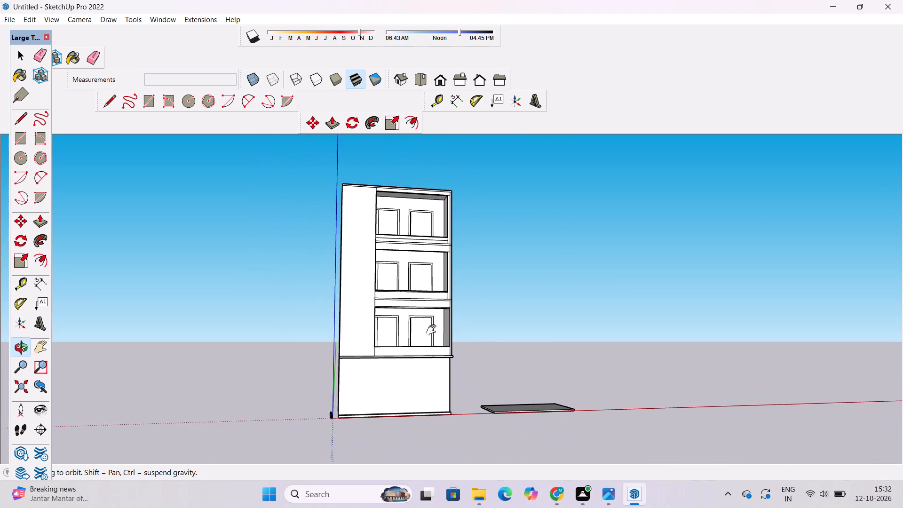
shift+drag(433, 330, 427, 332)
scroll(433, 327, down, 5)
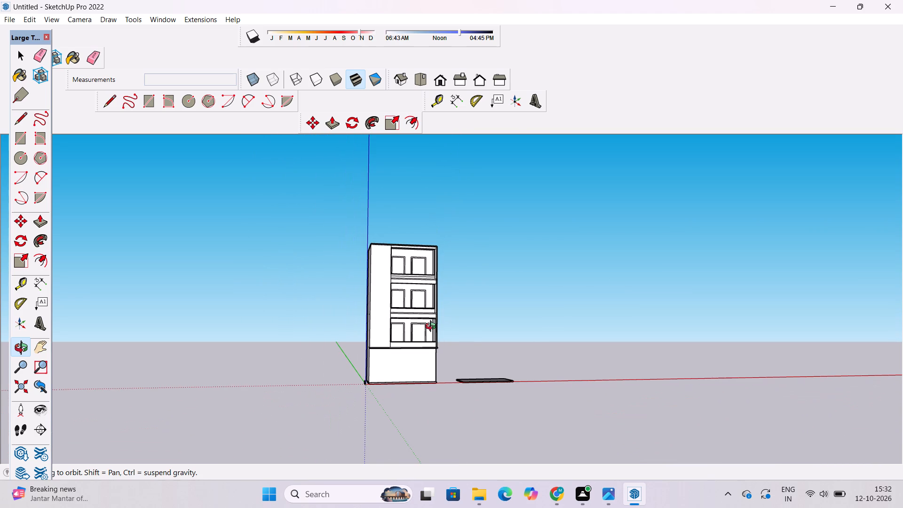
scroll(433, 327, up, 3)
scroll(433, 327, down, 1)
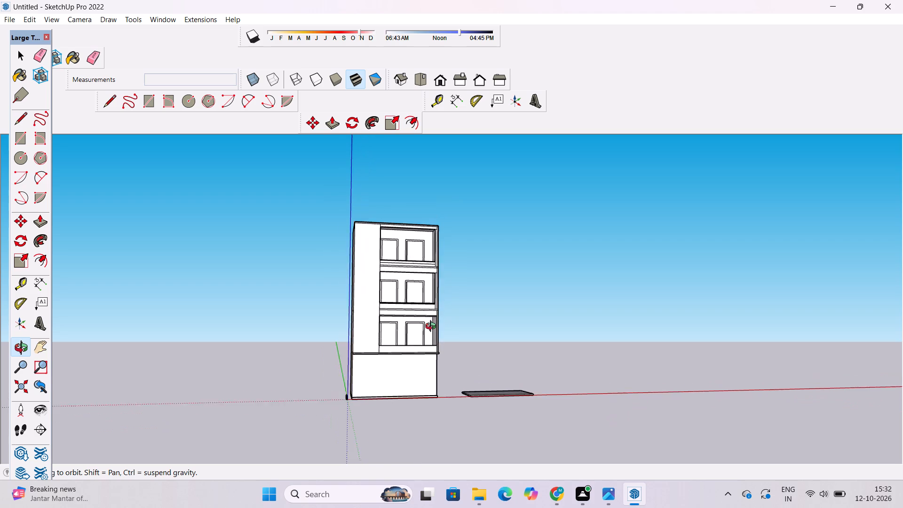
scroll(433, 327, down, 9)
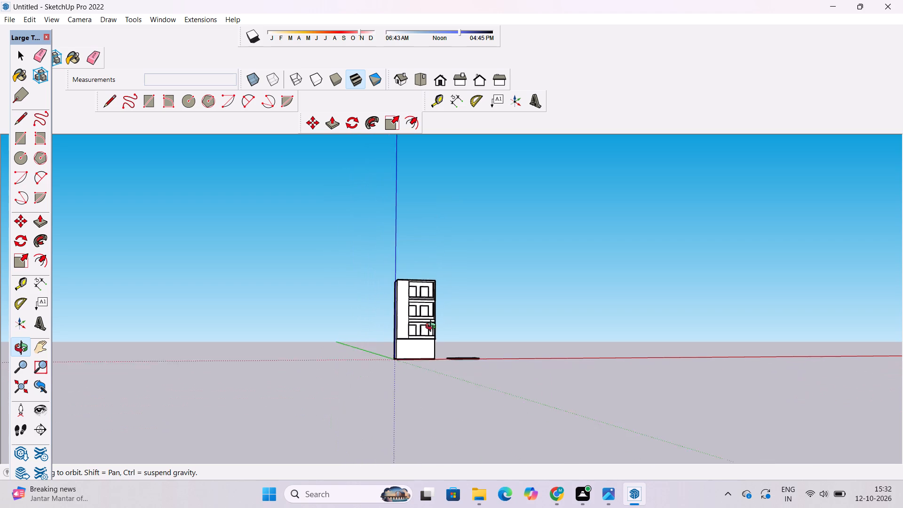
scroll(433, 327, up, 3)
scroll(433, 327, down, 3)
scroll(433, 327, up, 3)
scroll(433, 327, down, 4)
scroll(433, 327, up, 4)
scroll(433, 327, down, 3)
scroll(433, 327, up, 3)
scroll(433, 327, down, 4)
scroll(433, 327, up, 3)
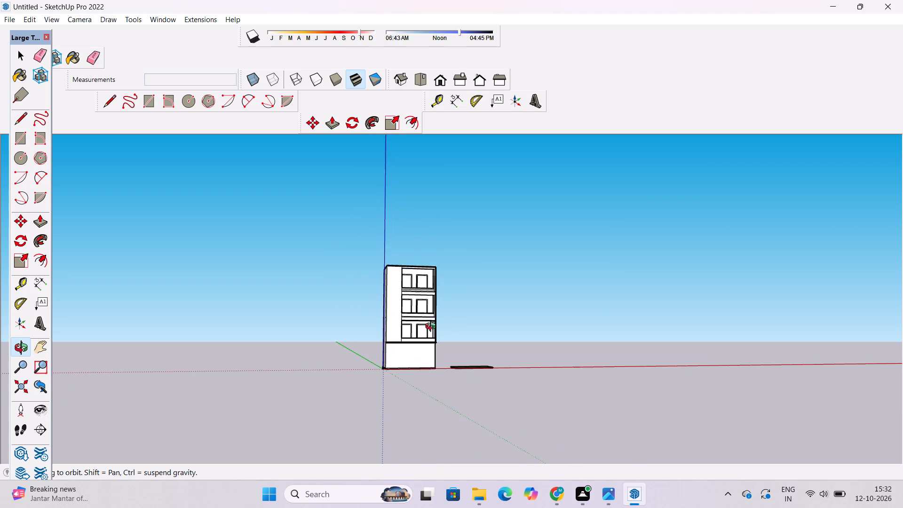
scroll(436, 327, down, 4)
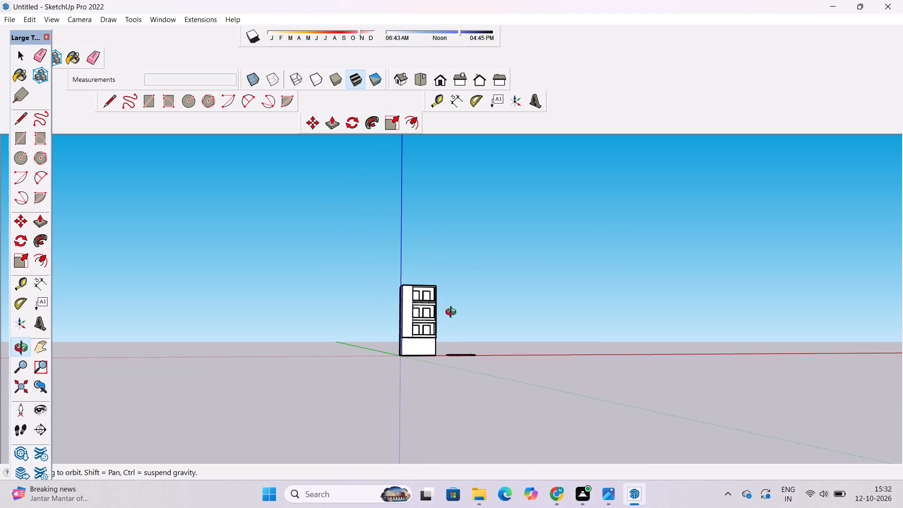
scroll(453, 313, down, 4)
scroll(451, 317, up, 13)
Erase the slab-edge lines between the top and middle storeys across the side wall's rear part, behind the vertical line.
drag(451, 313, 403, 334)
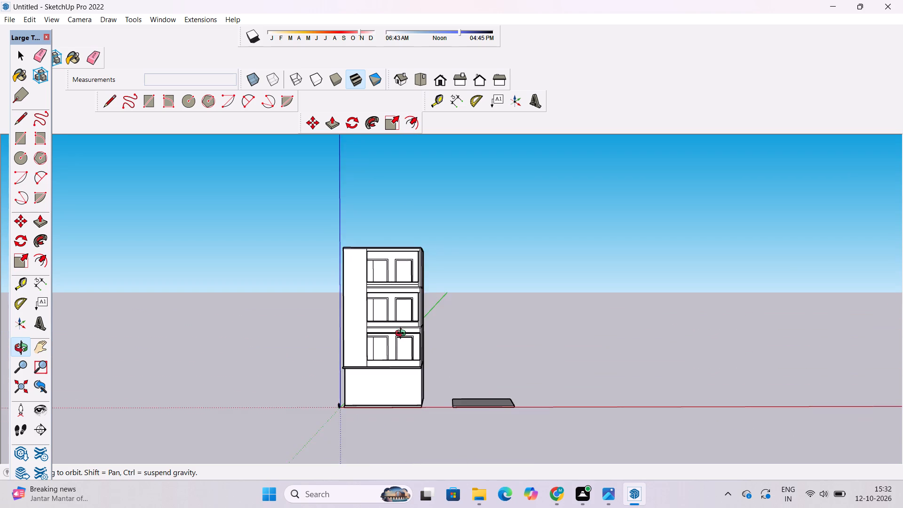
scroll(400, 332, up, 4)
shift+drag(400, 325, 386, 322)
drag(390, 327, 423, 355)
scroll(422, 366, up, 5)
drag(673, 302, 416, 286)
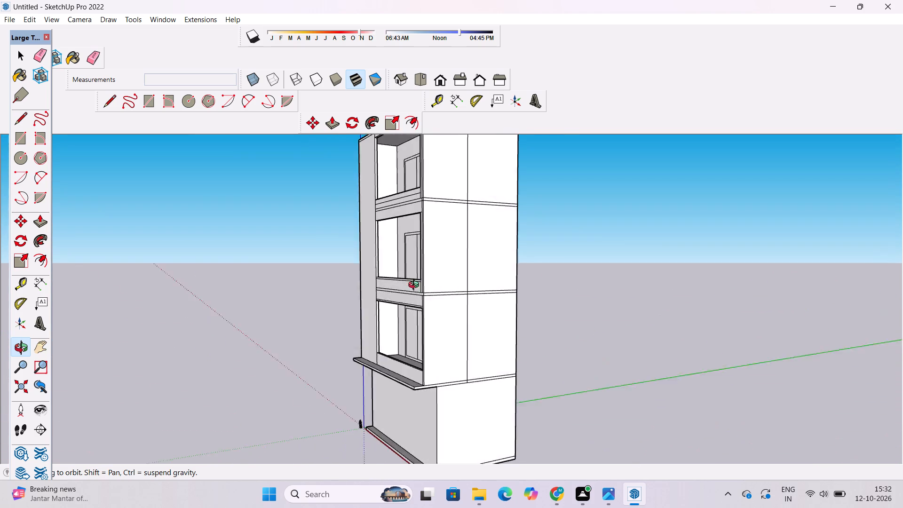
drag(416, 286, 405, 286)
shift+drag(441, 289, 407, 355)
drag(398, 365, 616, 390)
drag(570, 387, 472, 403)
shift+drag(507, 341, 496, 346)
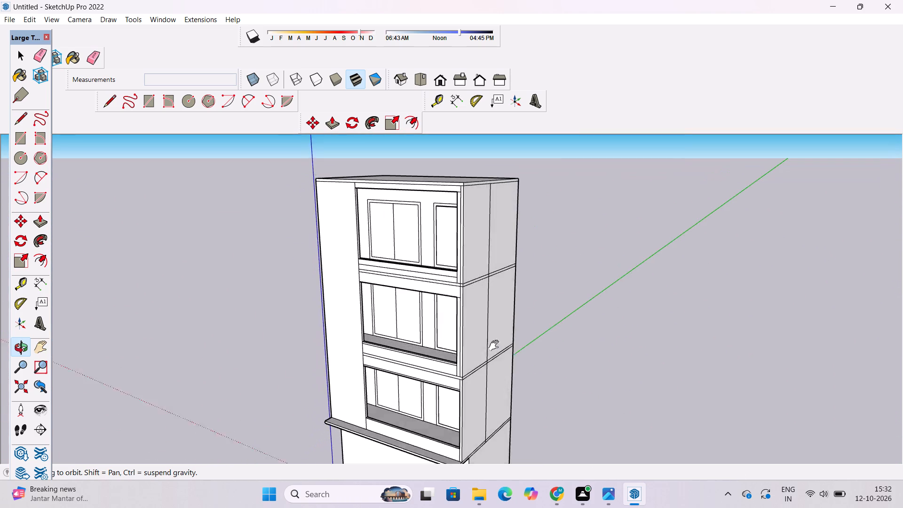
shift+drag(496, 346, 481, 366)
drag(483, 361, 485, 351)
key(e)
scroll(479, 310, up, 3)
drag(483, 271, 477, 302)
Erase the slab-edge lines at the lowest framed storey's floor and ceiling levels across the side wall's rear part.
scroll(463, 263, down, 2)
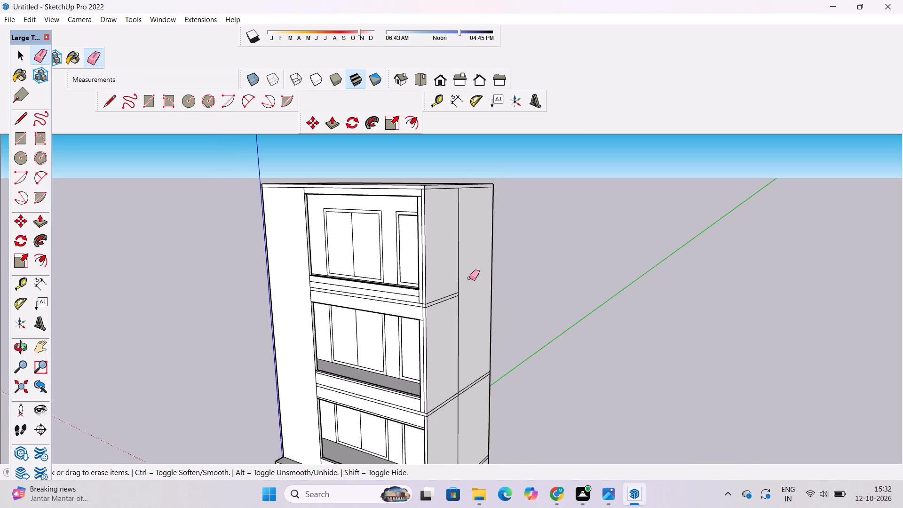
scroll(444, 254, down, 2)
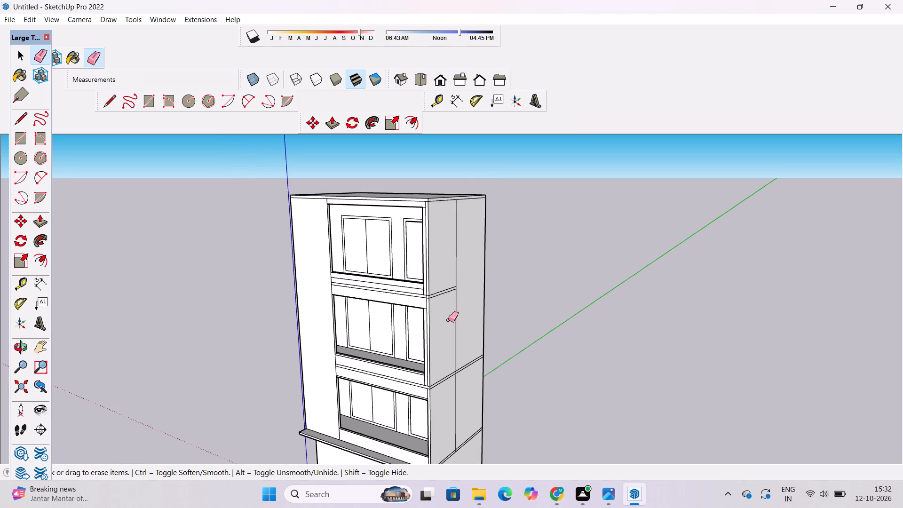
scroll(474, 410, up, 3)
scroll(416, 233, down, 5)
scroll(442, 416, up, 8)
drag(452, 329, 455, 356)
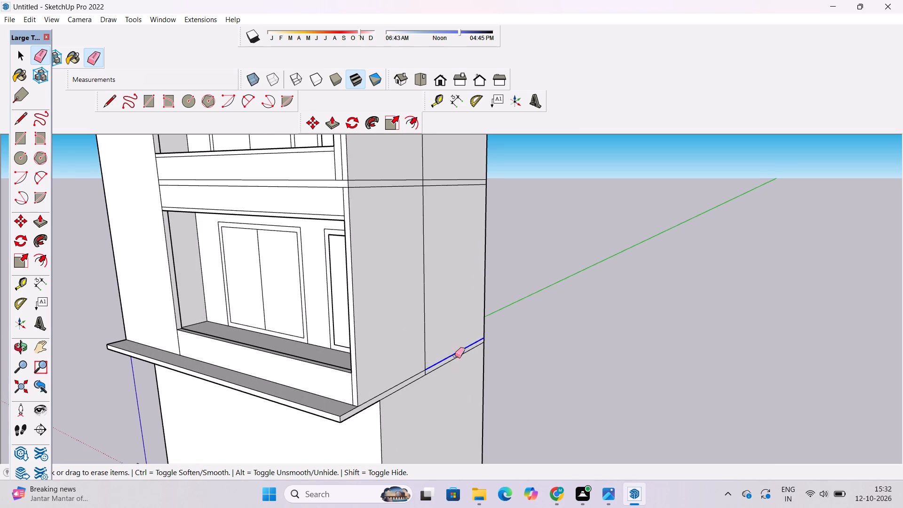
drag(455, 356, 455, 379)
scroll(455, 385, down, 3)
drag(456, 217, 458, 242)
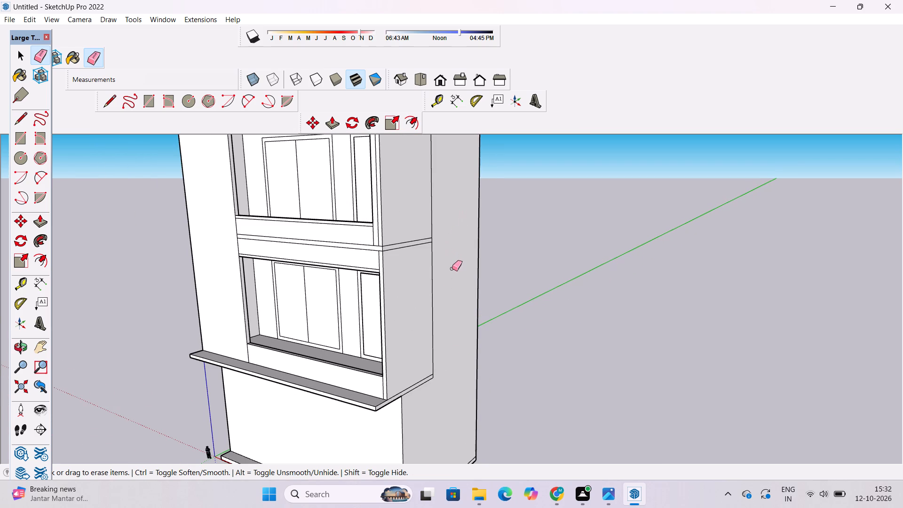
Examine the building's front and both side walls from several angles.
scroll(461, 266, down, 4)
key(o)
drag(350, 307, 355, 308)
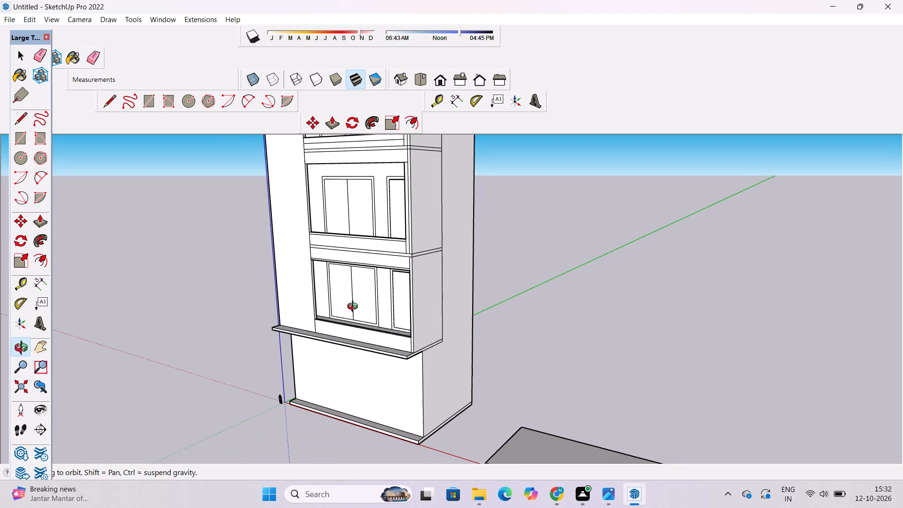
drag(355, 308, 594, 364)
drag(582, 362, 277, 318)
shift+drag(411, 282, 420, 343)
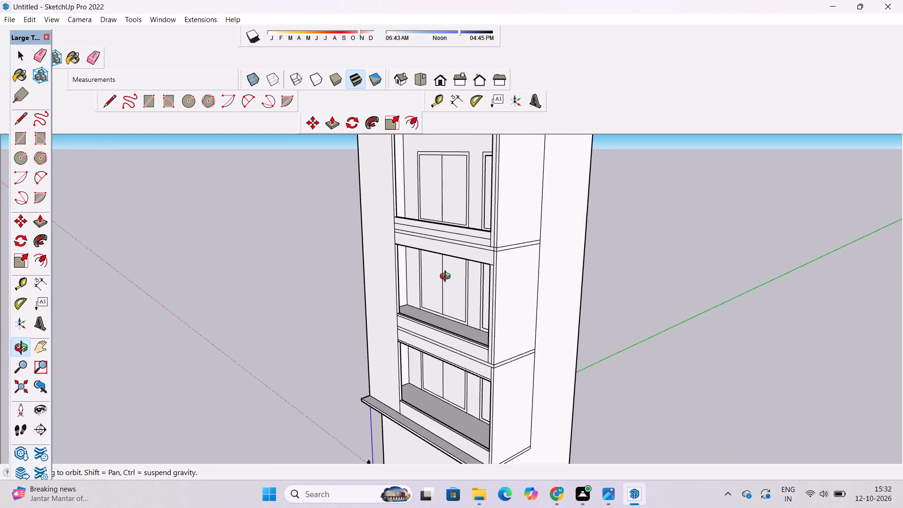
scroll(447, 278, down, 6)
drag(416, 317, 585, 304)
shift+drag(485, 317, 652, 331)
scroll(525, 273, up, 4)
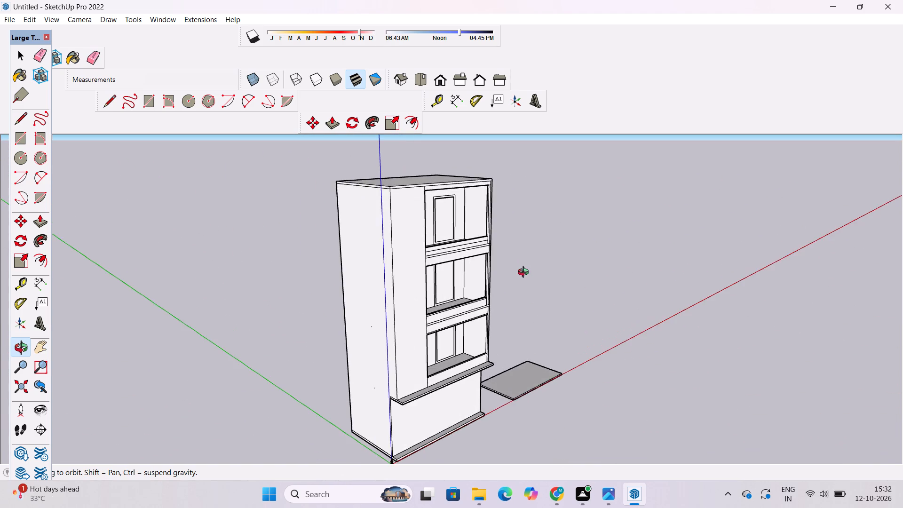
Erase the remaining slab-edge lines between the framed storeys on the side wall's front part, at both upper floor joints.
drag(737, 287, 411, 298)
shift+drag(419, 289, 437, 344)
shift+drag(520, 343, 518, 308)
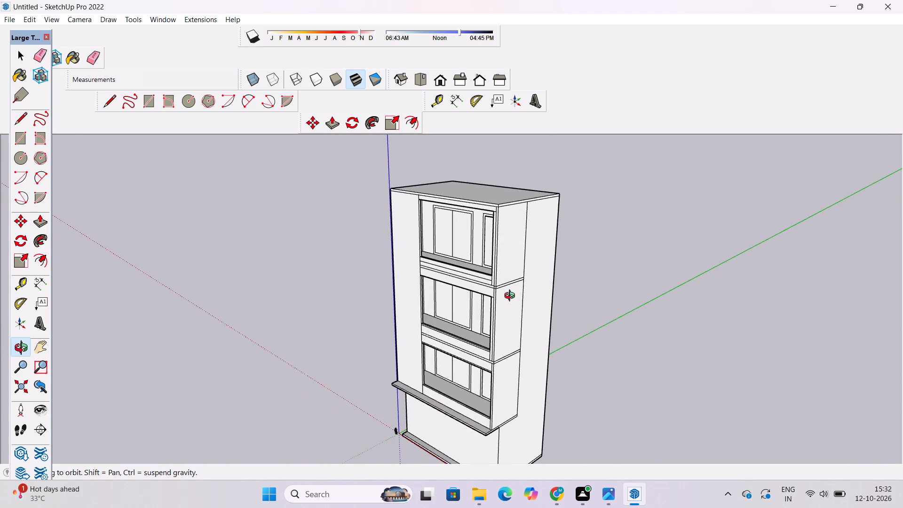
scroll(502, 302, up, 4)
key(e)
drag(504, 262, 506, 270)
scroll(500, 225, down, 5)
scroll(508, 376, up, 7)
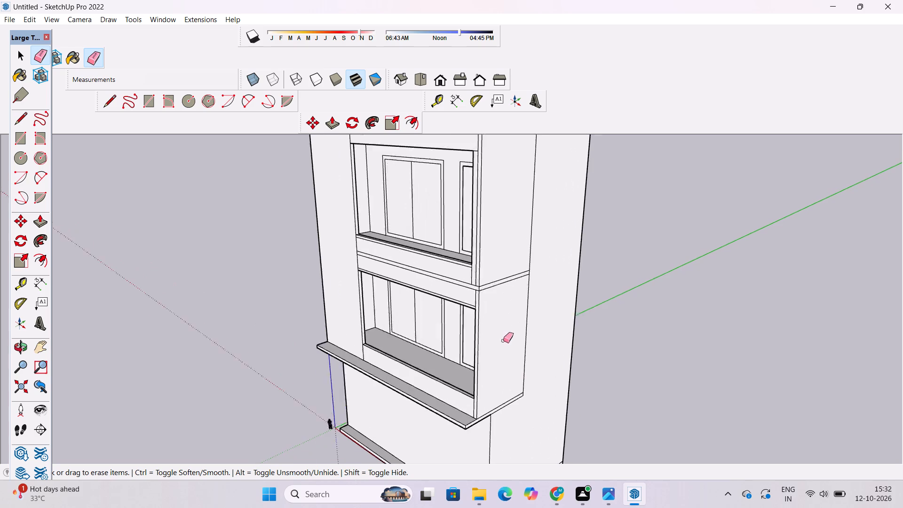
scroll(503, 341, up, 3)
drag(504, 232, 504, 261)
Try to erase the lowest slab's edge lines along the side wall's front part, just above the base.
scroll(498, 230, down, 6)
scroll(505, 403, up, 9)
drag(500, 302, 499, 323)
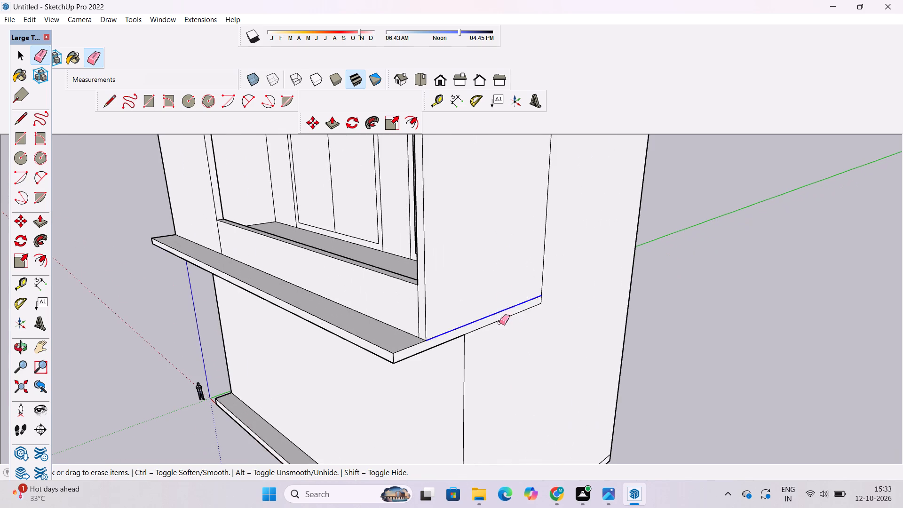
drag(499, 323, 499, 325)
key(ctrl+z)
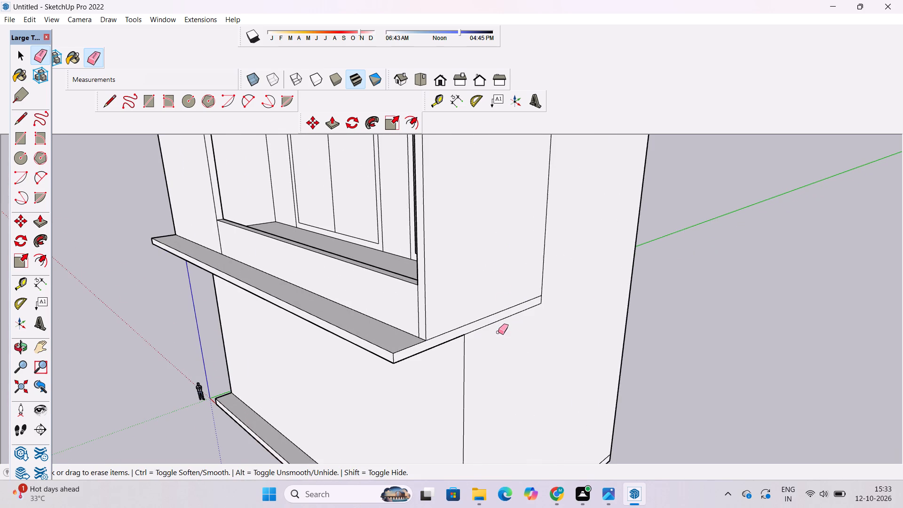
Draw a vertical line about 1' 6" long across the lowest slab's side edge, up from the top of the base wall's front corner.
key(space)
key(l)
scroll(462, 344, up, 3)
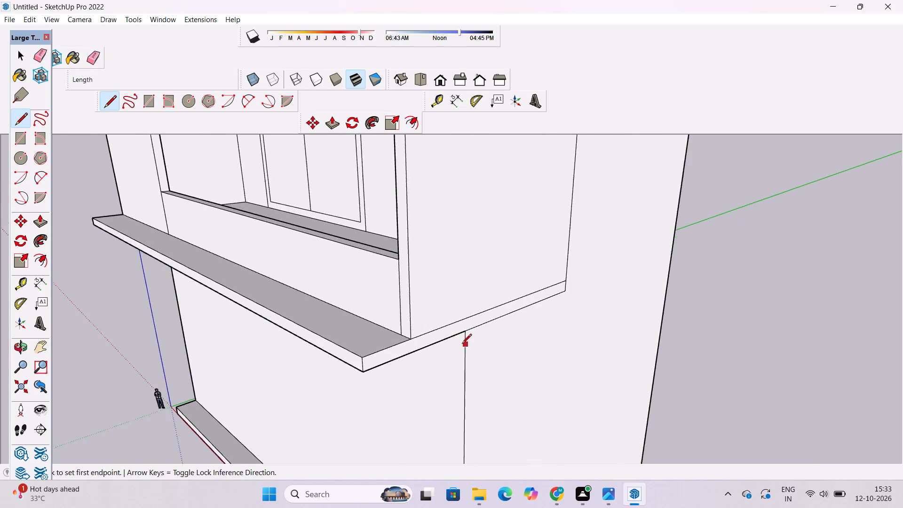
scroll(462, 344, up, 5)
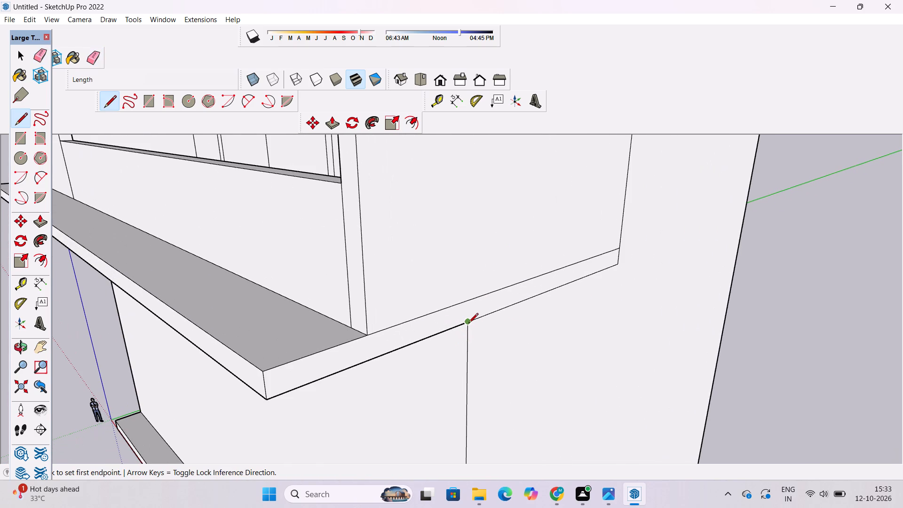
click(468, 324)
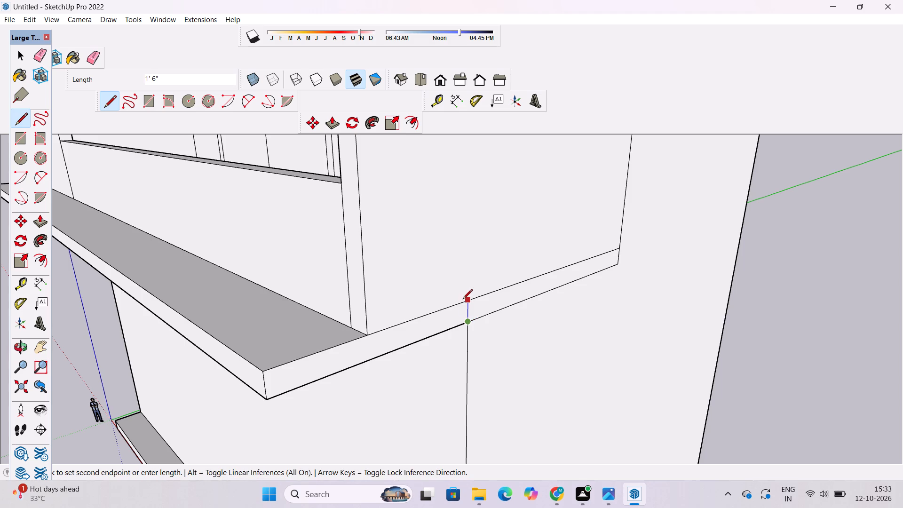
click(465, 300)
key(space)
Erase the vertical line on the low front wall beneath the lowest opening's inner corner, beside the wide blank wall.
key(o)
scroll(471, 327, down, 7)
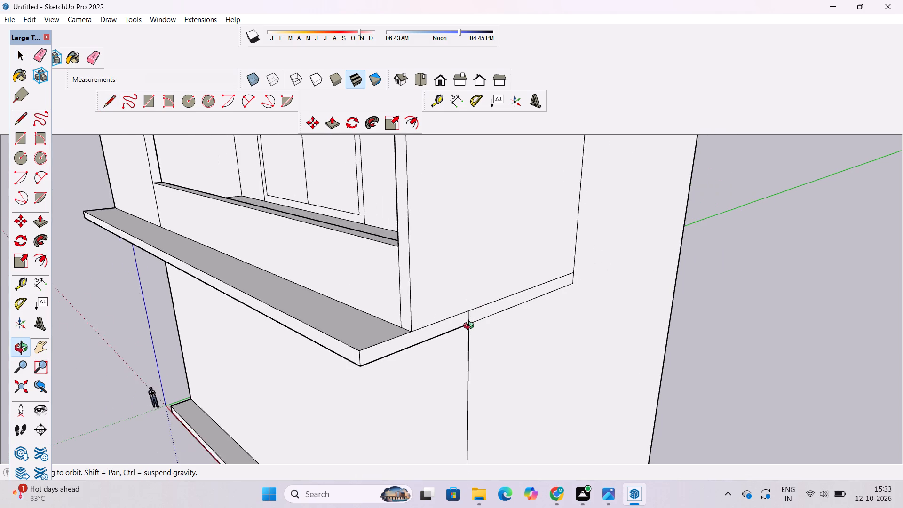
scroll(471, 327, down, 8)
drag(418, 379, 660, 342)
shift+drag(662, 340, 658, 355)
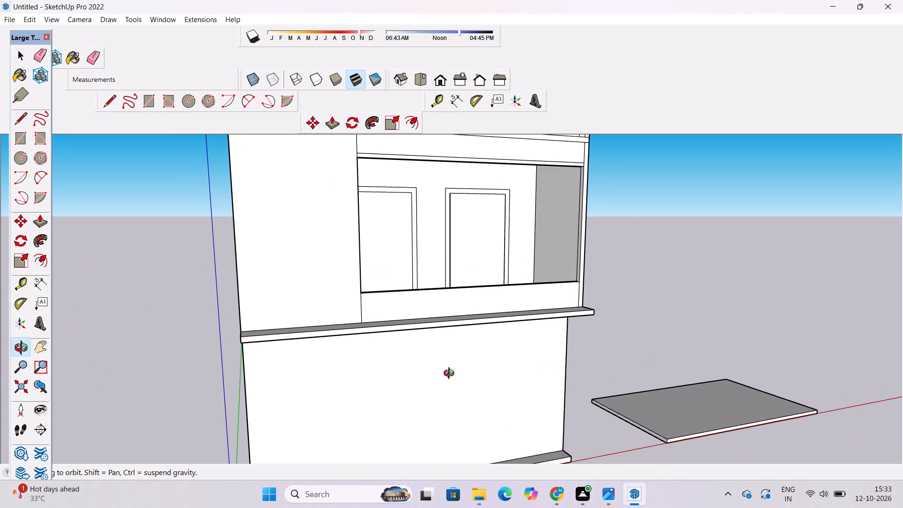
drag(412, 378, 587, 351)
scroll(591, 349, down, 4)
drag(571, 356, 499, 409)
scroll(502, 362, up, 4)
shift+drag(502, 360, 501, 381)
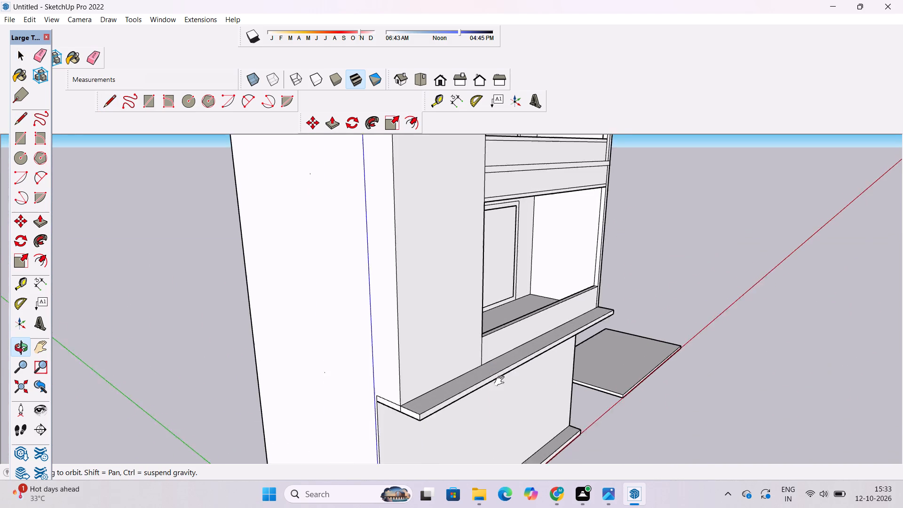
shift+drag(501, 381, 501, 389)
drag(501, 390, 438, 373)
scroll(436, 367, up, 4)
scroll(494, 361, up, 4)
shift+drag(513, 347, 474, 364)
drag(470, 372, 452, 372)
key(e)
scroll(426, 372, up, 4)
drag(375, 353, 301, 373)
key(space)
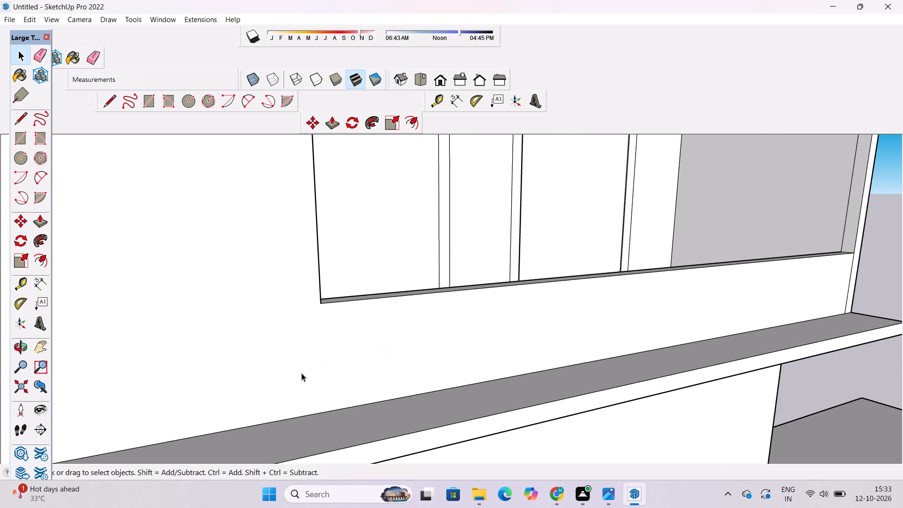
Draw a short horizontal line from the lowest opening's other bottom corner across the frame to the building's outer edge.
key(o)
scroll(303, 371, down, 11)
drag(497, 381, 421, 381)
shift+drag(564, 384, 516, 399)
drag(522, 406, 425, 407)
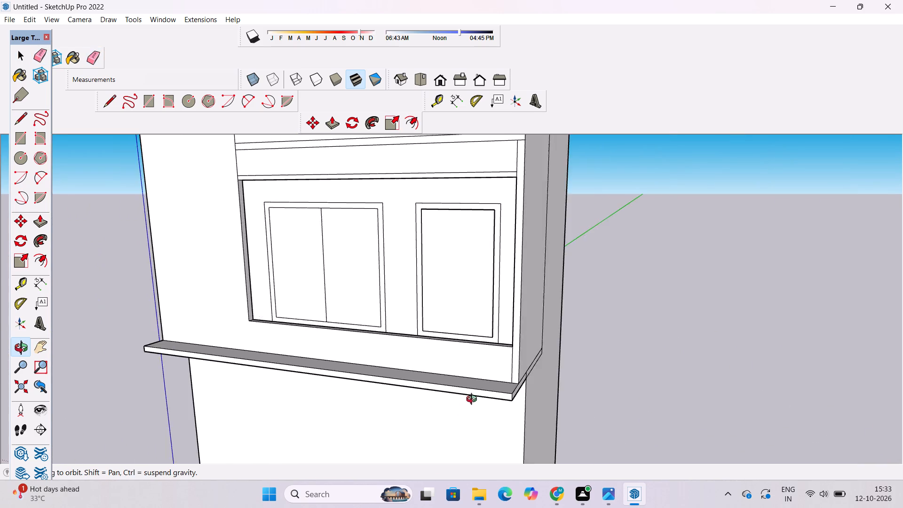
scroll(474, 397, up, 7)
shift+drag(510, 372, 440, 380)
drag(440, 384, 484, 376)
key(l)
scroll(501, 347, up, 3)
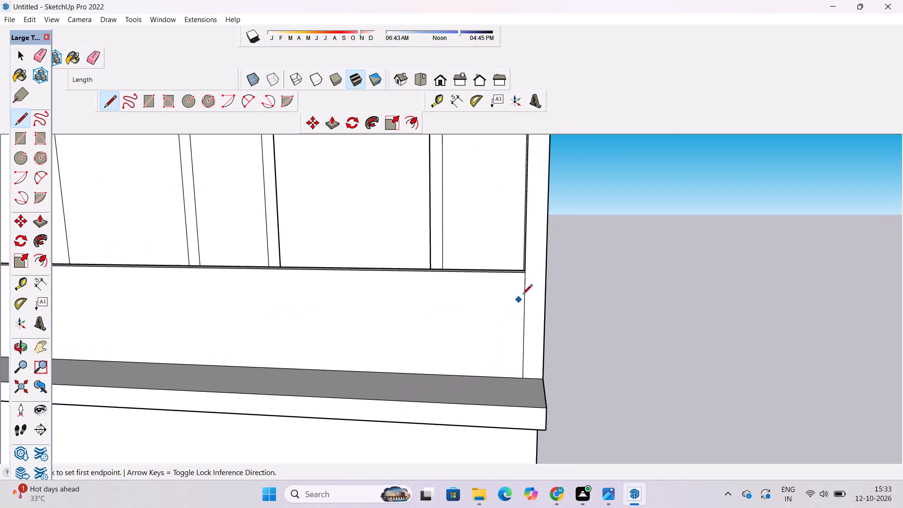
click(526, 275)
click(546, 274)
key(space)
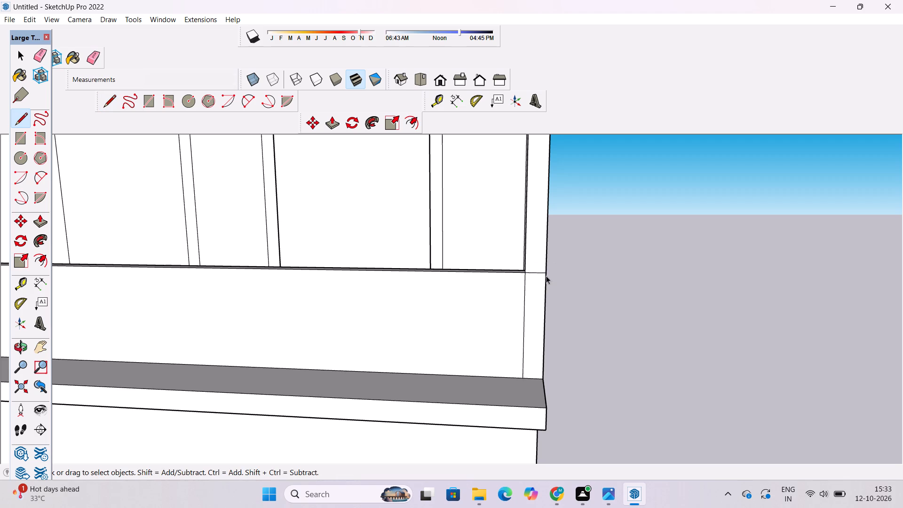
Erase the vertical frame line on the low wall below the new short line.
key(e)
drag(529, 300, 525, 307)
key(space)
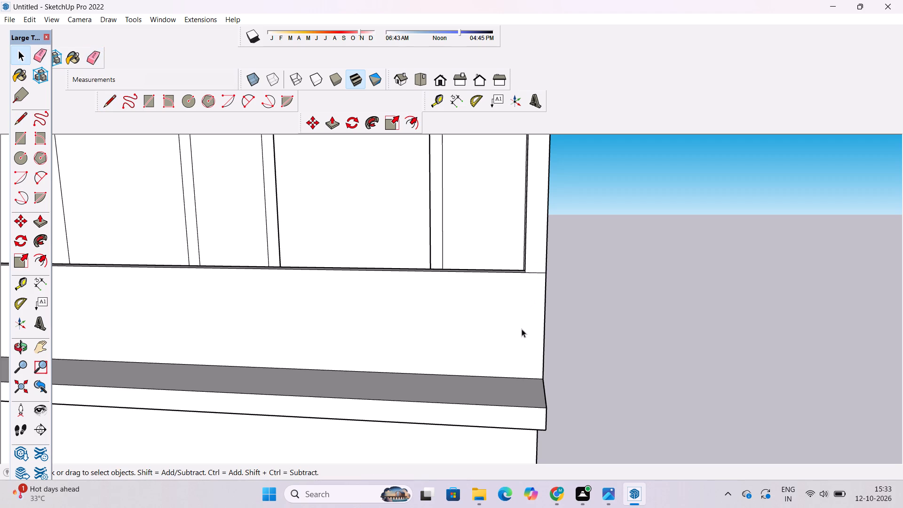
Draw a sloping line about 10' long from the projecting slab's top front corner up to the short line's end on the building's outer edge.
key(o)
scroll(518, 342, down, 5)
drag(464, 346, 637, 483)
scroll(496, 351, up, 8)
drag(469, 357, 468, 348)
scroll(458, 336, down, 5)
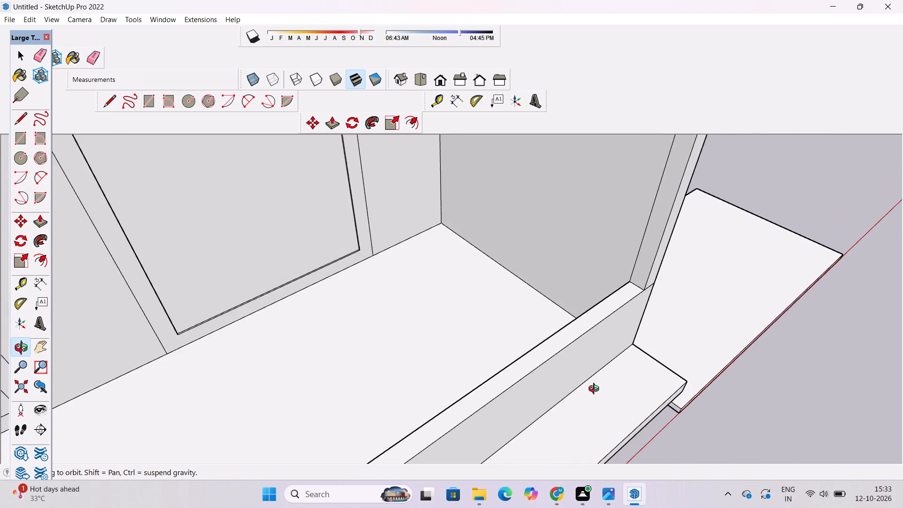
drag(590, 390, 468, 365)
scroll(469, 342, down, 5)
shift+drag(504, 373, 502, 329)
drag(534, 364, 404, 354)
shift+drag(409, 350, 436, 371)
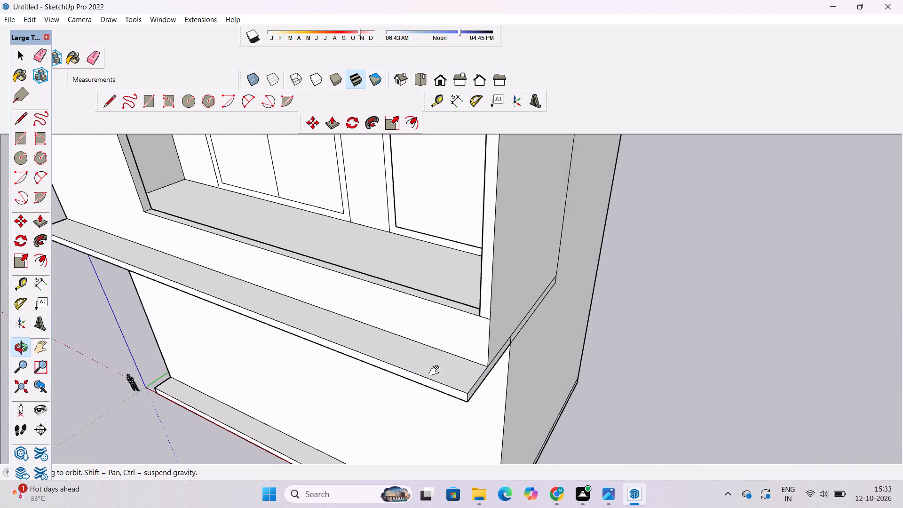
shift+drag(436, 371, 441, 374)
scroll(456, 396, up, 1)
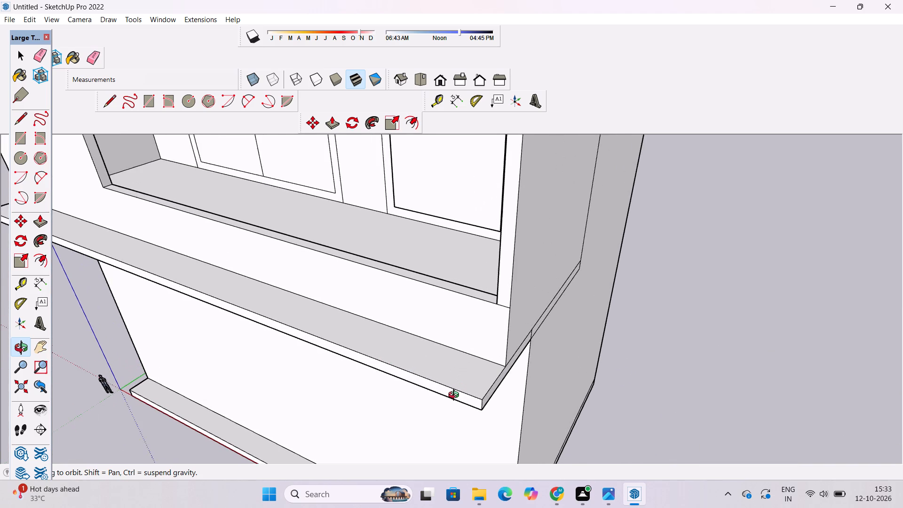
scroll(456, 396, up, 3)
shift+drag(457, 394, 464, 405)
drag(465, 405, 463, 400)
key(l)
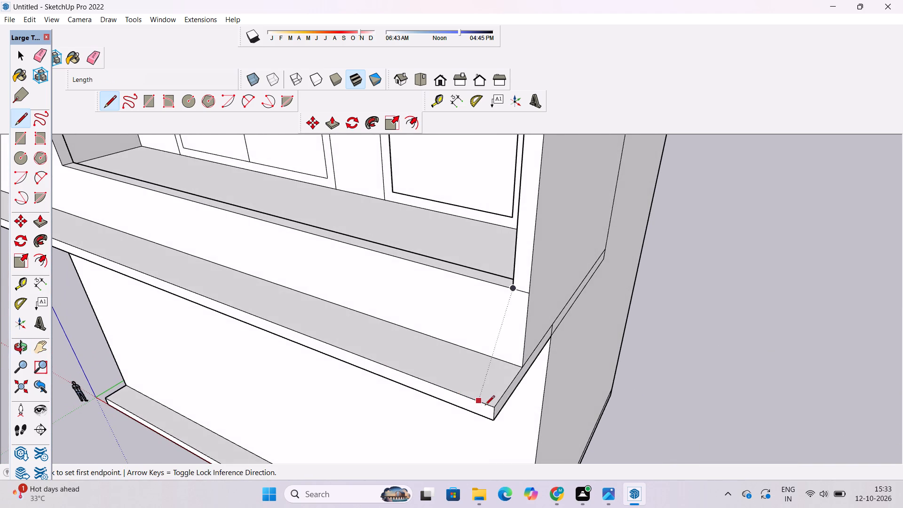
click(493, 408)
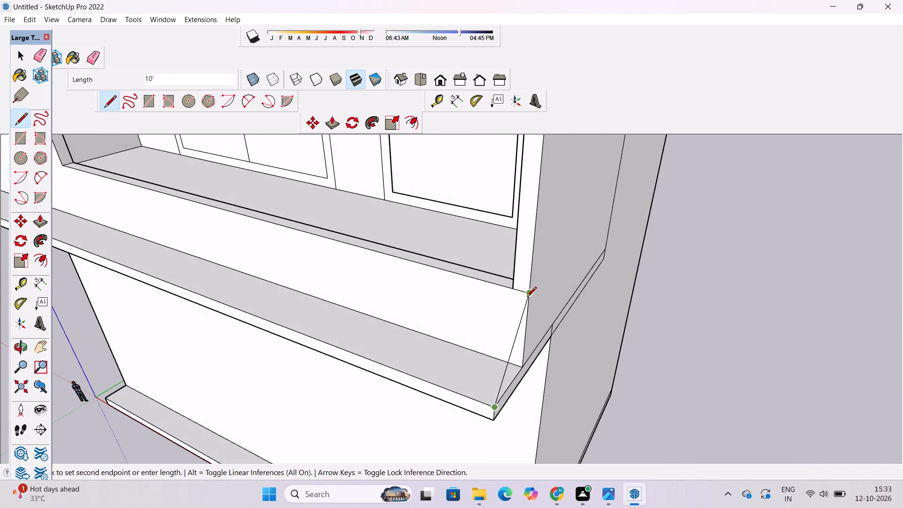
click(529, 295)
key(space)
Push/Pull the triangular face at the slab's end 100' along the full front, up to the slab's opposite end.
text(o)
scroll(529, 295, down, 4)
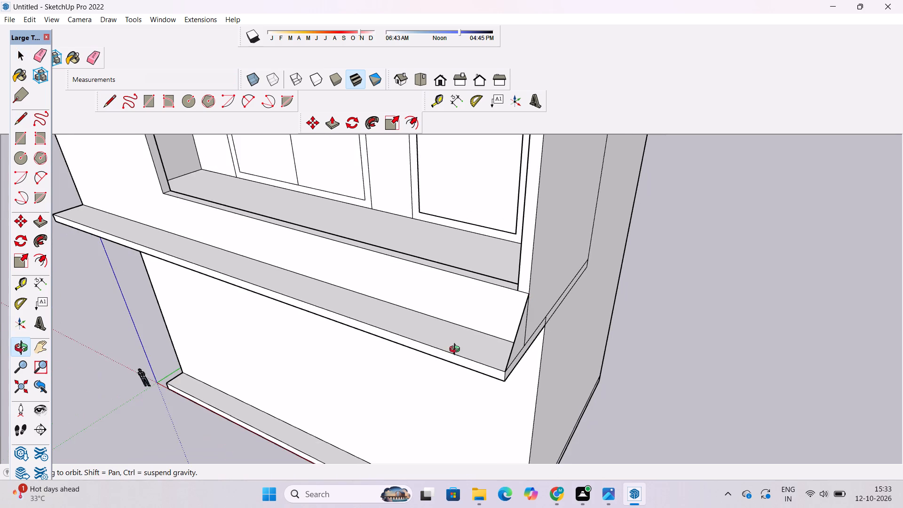
drag(457, 350, 562, 354)
drag(526, 373, 575, 344)
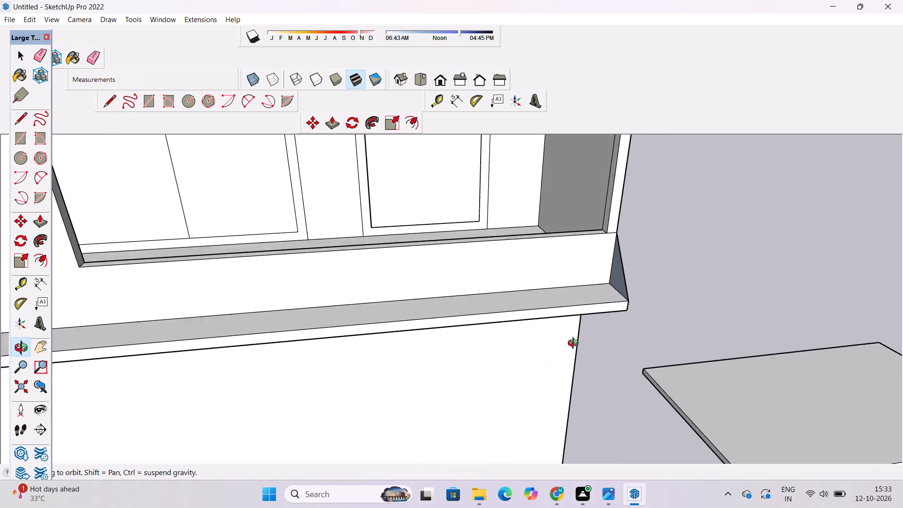
drag(575, 344, 576, 343)
drag(585, 339, 593, 337)
scroll(597, 334, down, 3)
shift+drag(596, 334, 603, 345)
key(space)
scroll(610, 315, up, 4)
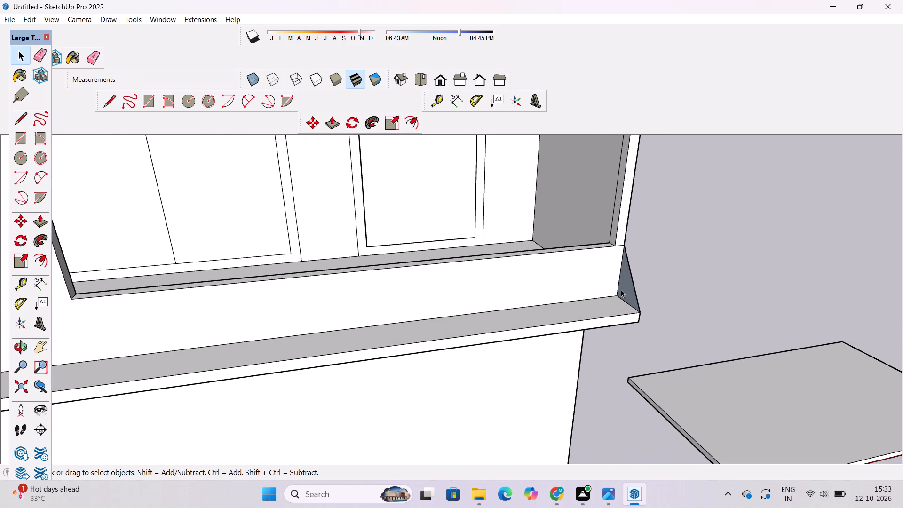
click(627, 283)
key(p)
click(627, 283)
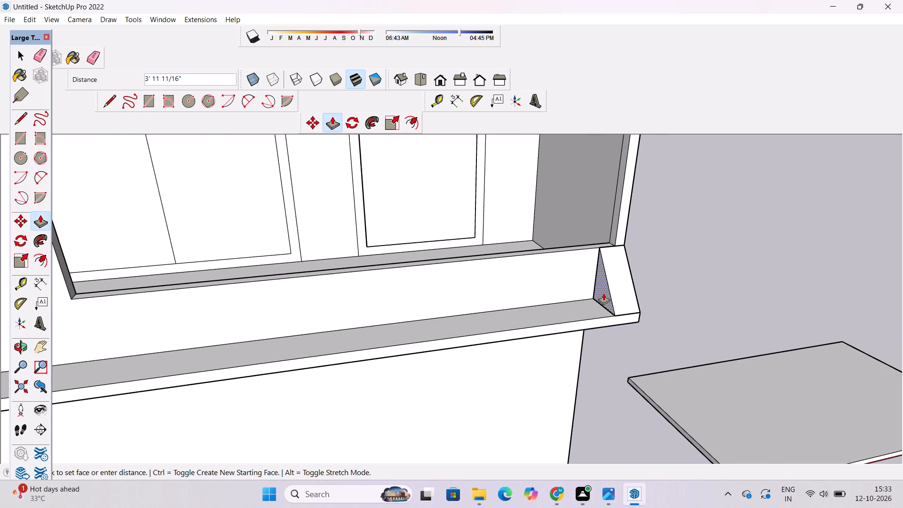
scroll(603, 293, down, 7)
scroll(558, 307, down, 4)
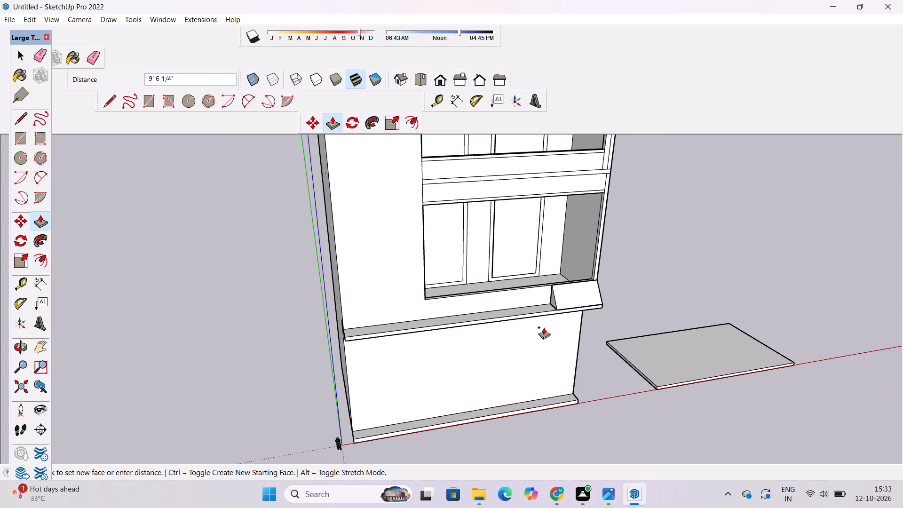
scroll(458, 332, up, 5)
click(261, 344)
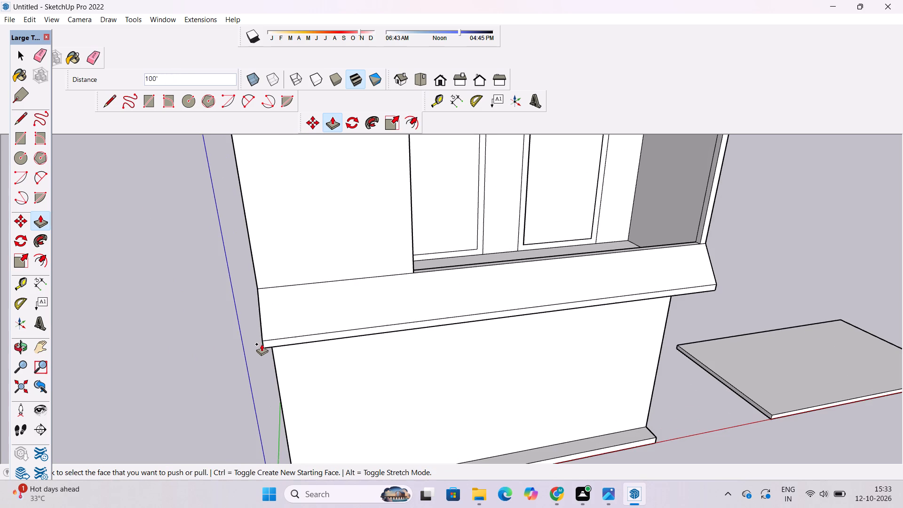
key(space)
Examine the sloped projection below the lowest framed storey from the front and the side.
key(o)
drag(650, 324, 580, 296)
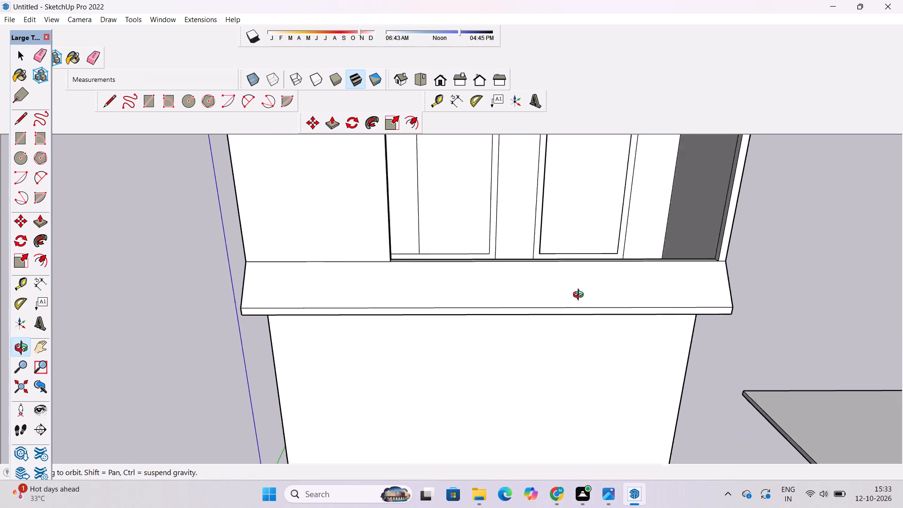
drag(580, 296, 574, 287)
scroll(569, 280, down, 4)
shift+drag(569, 286, 527, 320)
drag(531, 336, 507, 345)
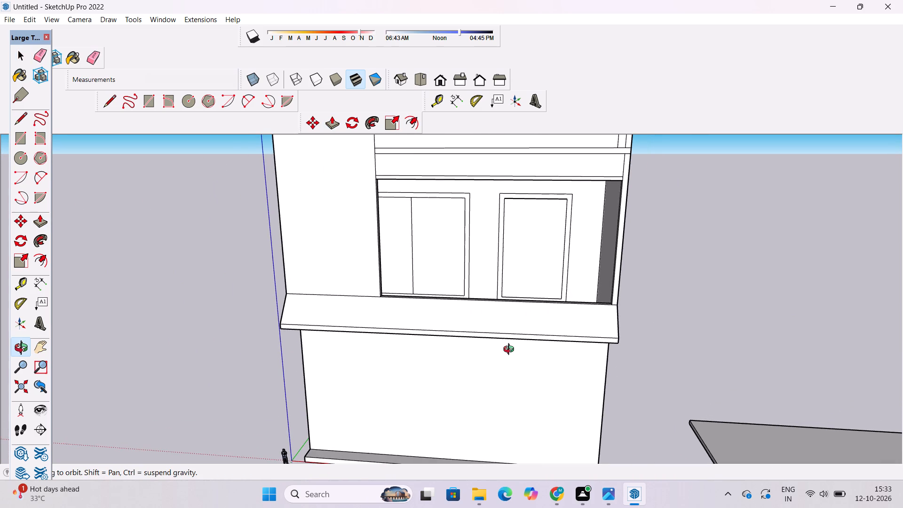
shift+drag(537, 335, 516, 371)
scroll(507, 364, up, 7)
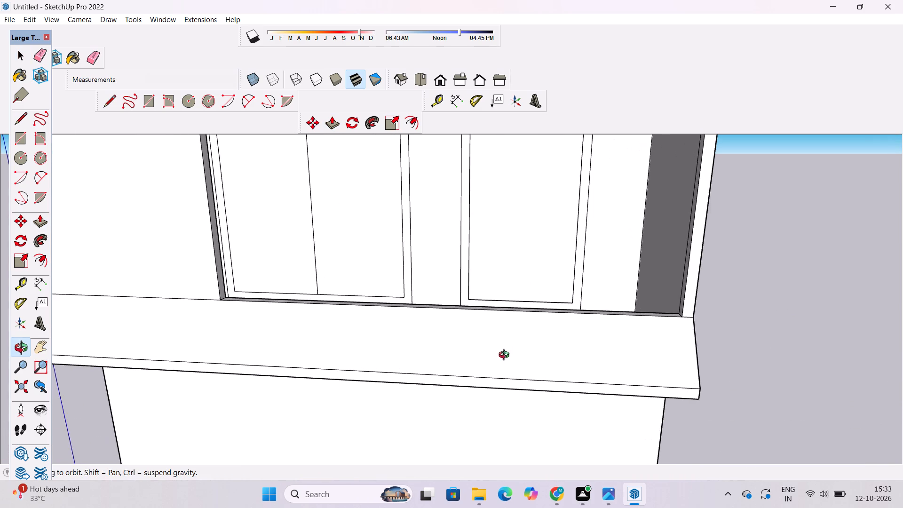
scroll(506, 356, down, 1)
shift+drag(507, 354, 501, 393)
drag(742, 355, 822, 330)
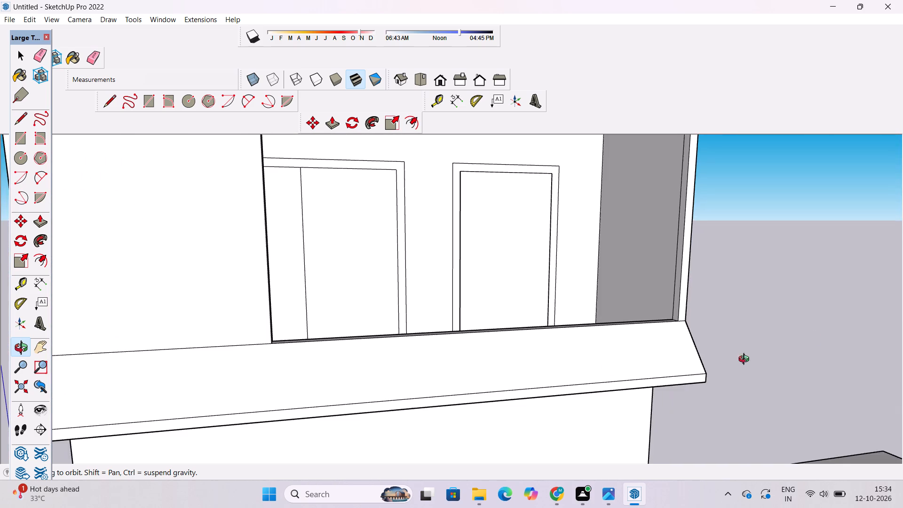
drag(578, 374, 575, 439)
scroll(575, 375, up, 1)
shift+drag(583, 373, 596, 417)
drag(600, 421, 530, 421)
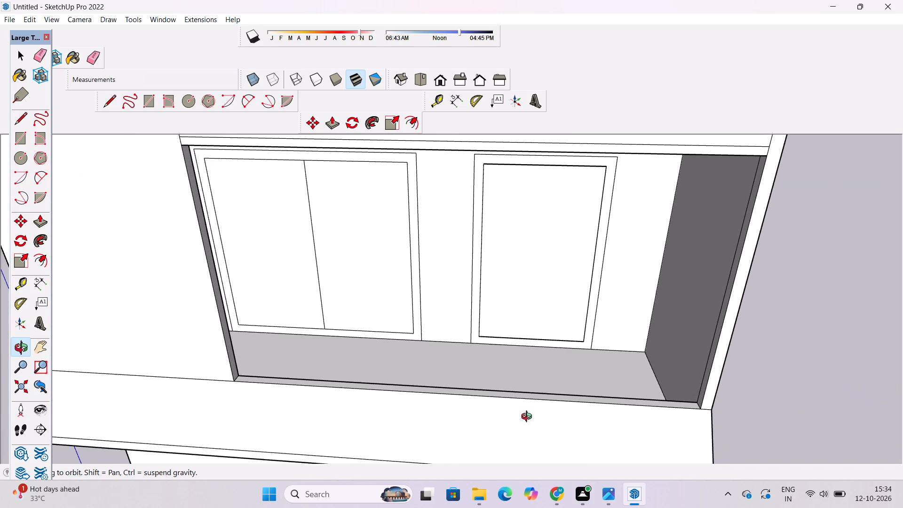
scroll(530, 394, down, 3)
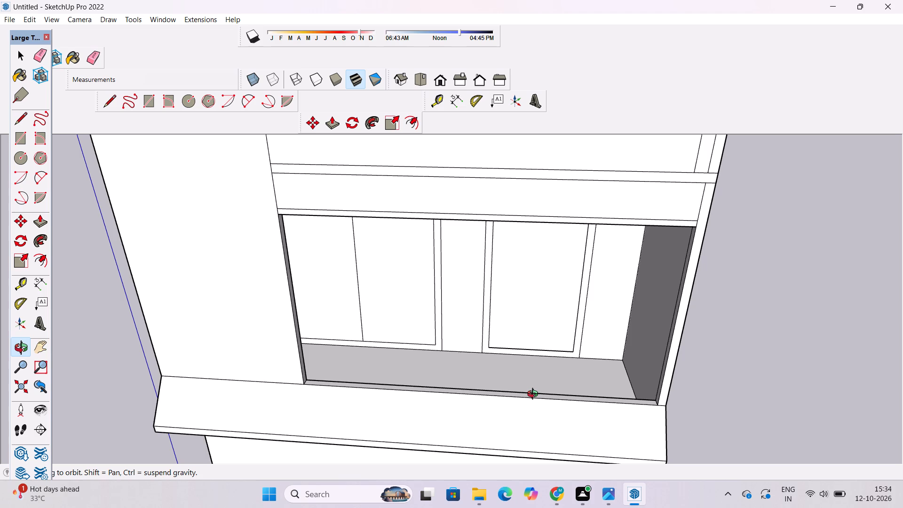
scroll(414, 412, down, 6)
drag(433, 450, 463, 373)
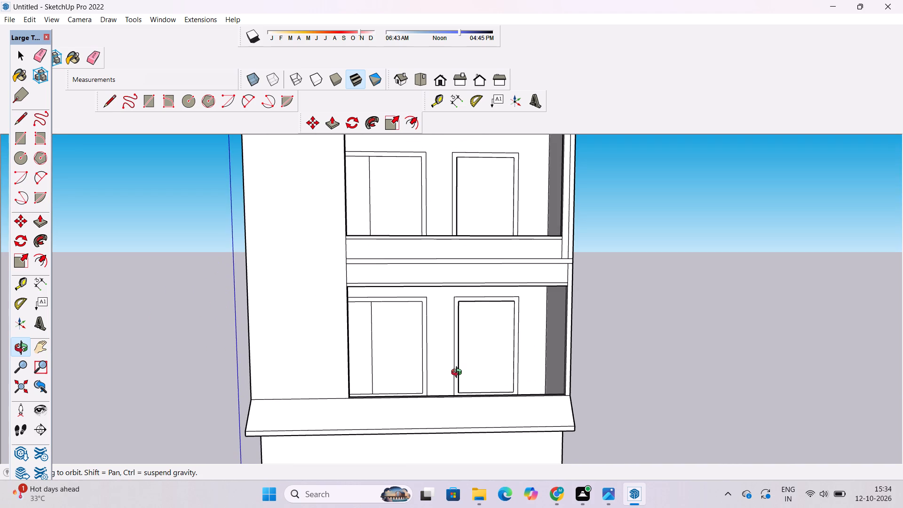
scroll(451, 355, down, 6)
drag(480, 379, 485, 428)
scroll(507, 360, up, 5)
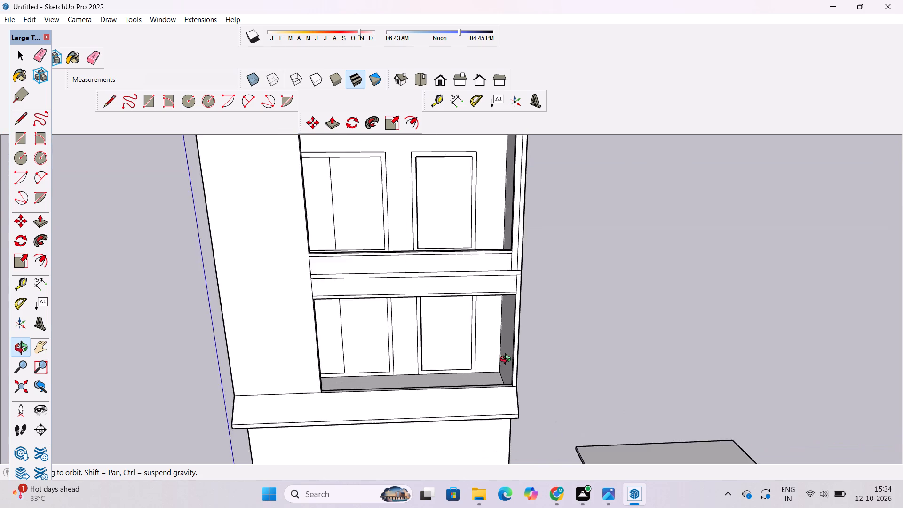
scroll(507, 360, up, 5)
drag(549, 380, 366, 374)
scroll(349, 373, down, 1)
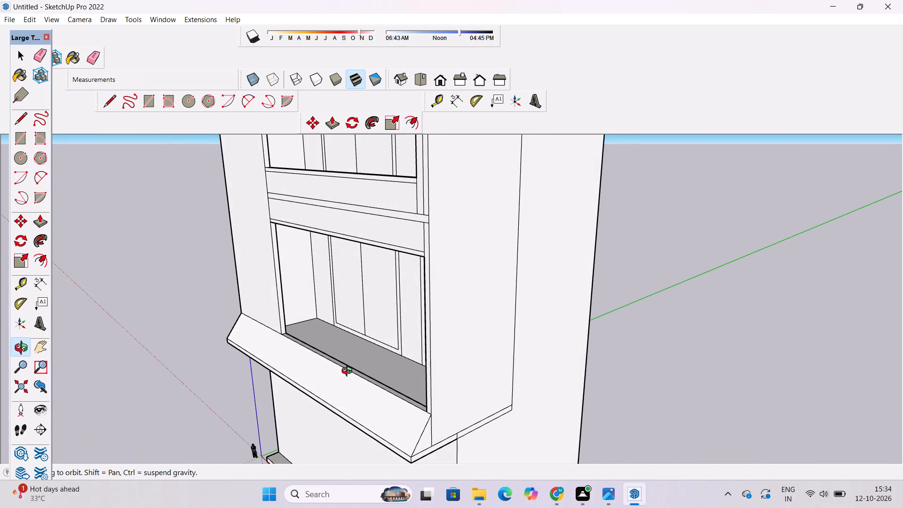
scroll(349, 372, down, 2)
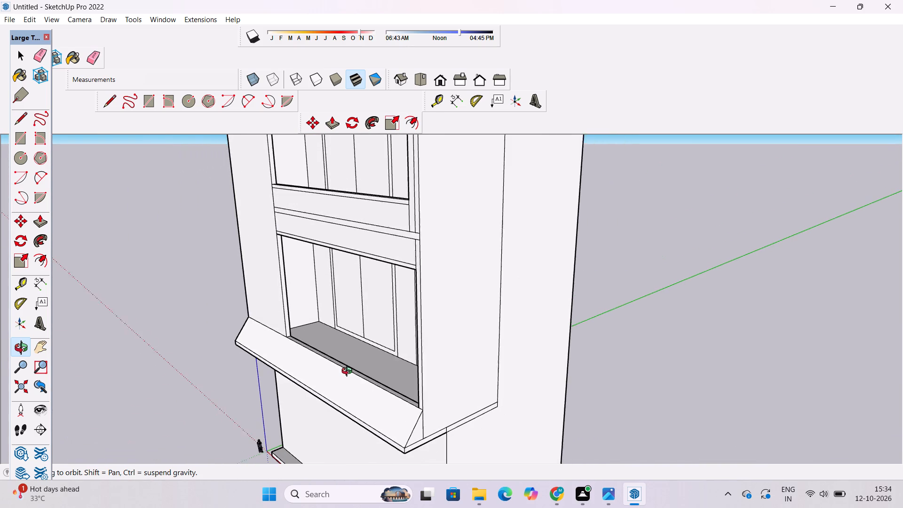
scroll(349, 372, down, 2)
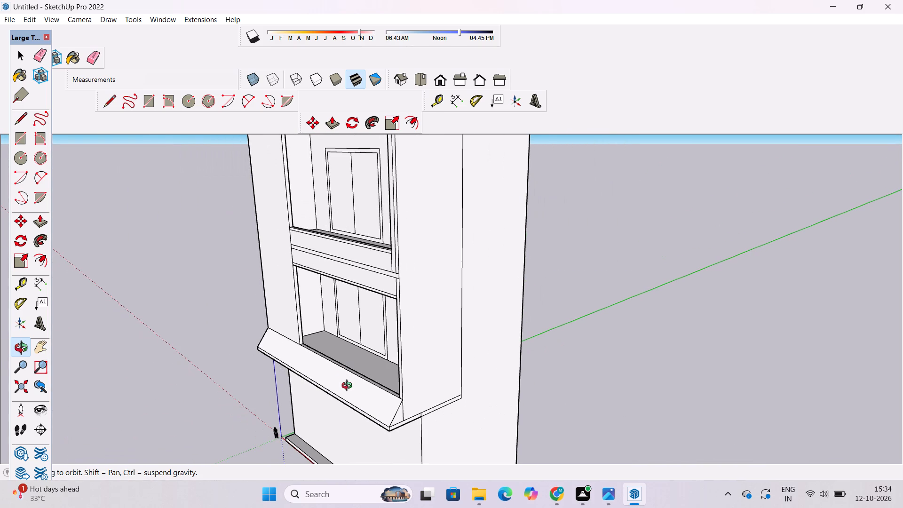
scroll(349, 387, up, 1)
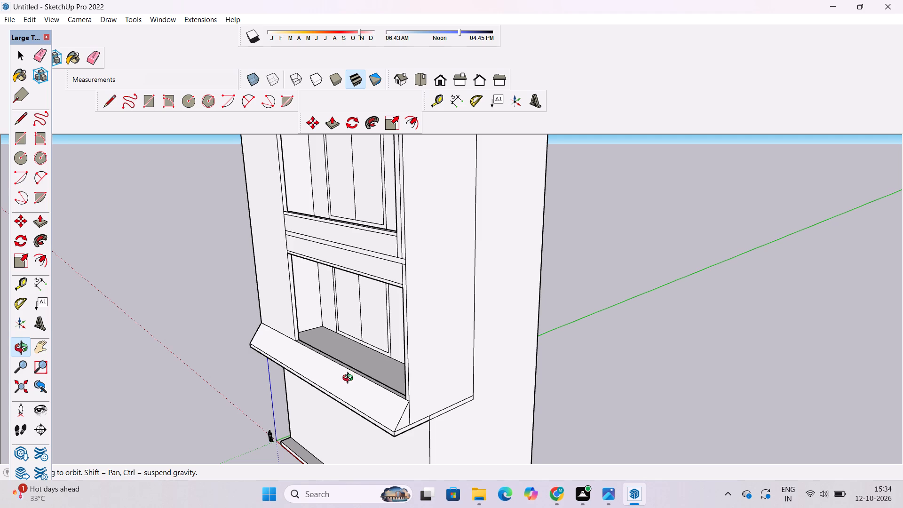
shift+drag(350, 382, 356, 348)
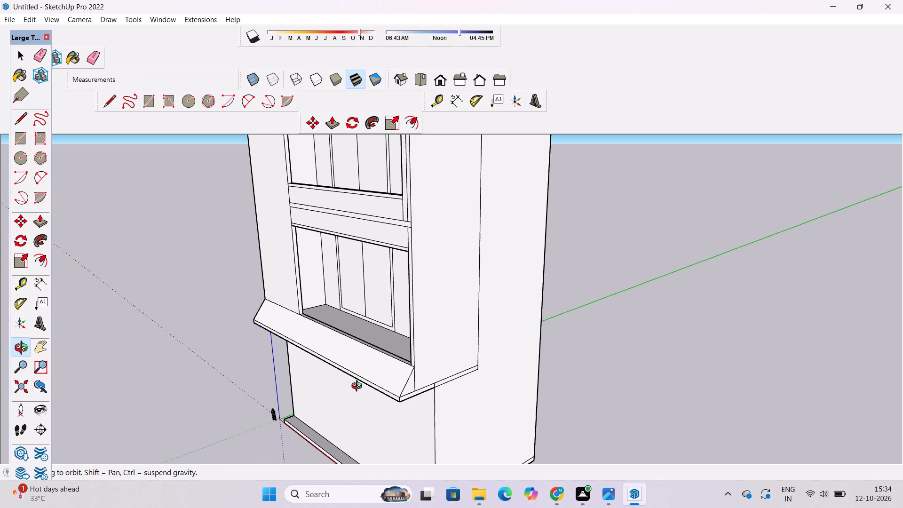
scroll(380, 372, down, 2)
shift+drag(392, 391, 380, 345)
scroll(333, 311, up, 4)
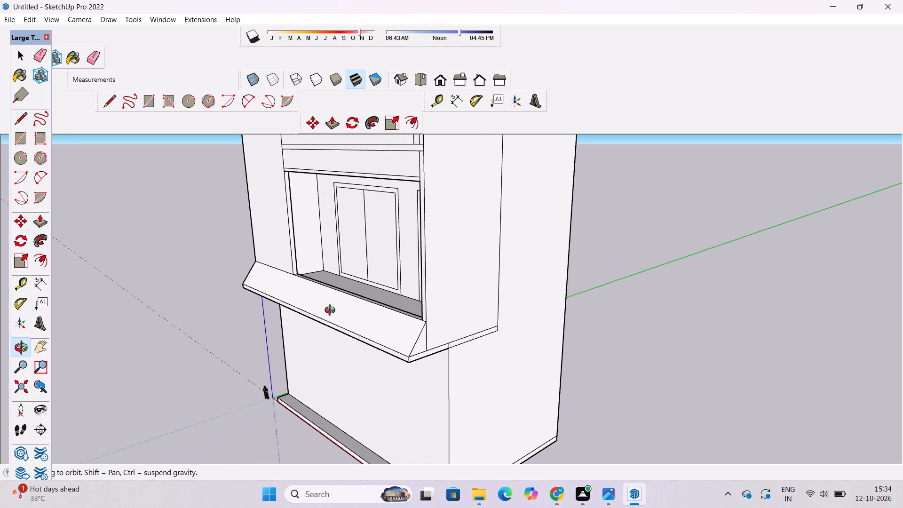
drag(335, 314, 377, 325)
drag(406, 332, 412, 334)
drag(412, 335, 478, 346)
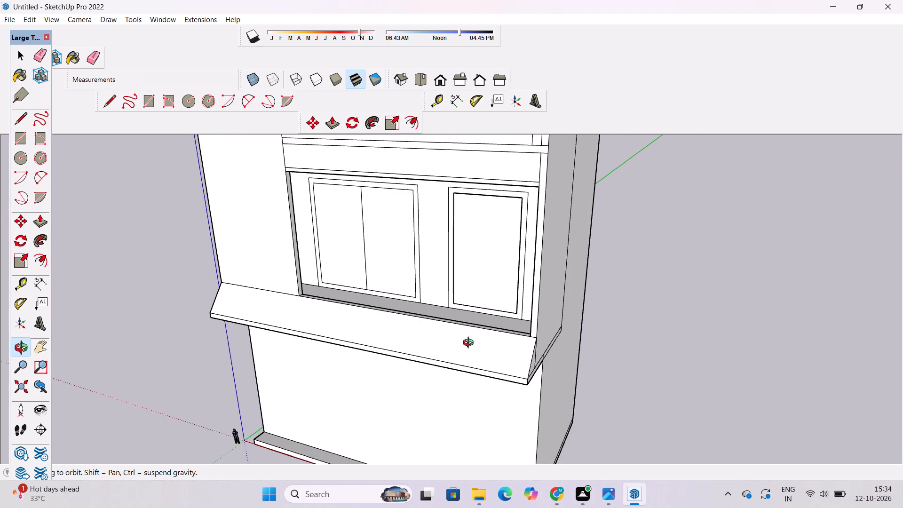
shift+drag(464, 333, 430, 328)
drag(437, 333, 483, 353)
scroll(432, 338, up, 4)
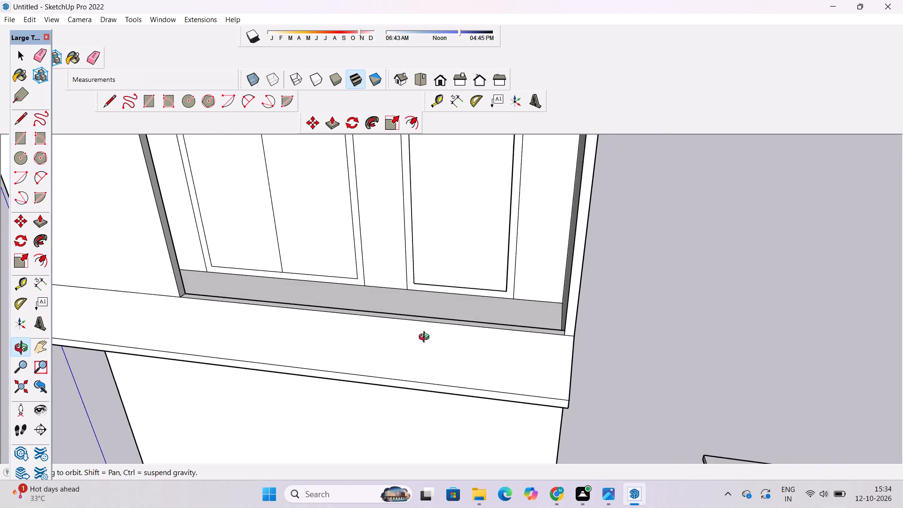
Push/Pull the narrow top face of the sill along the lowest framed opening, just above the sloped projection, by 4'.
drag(430, 343, 452, 351)
shift+drag(453, 346, 499, 355)
scroll(504, 351, up, 3)
shift+drag(505, 349, 514, 360)
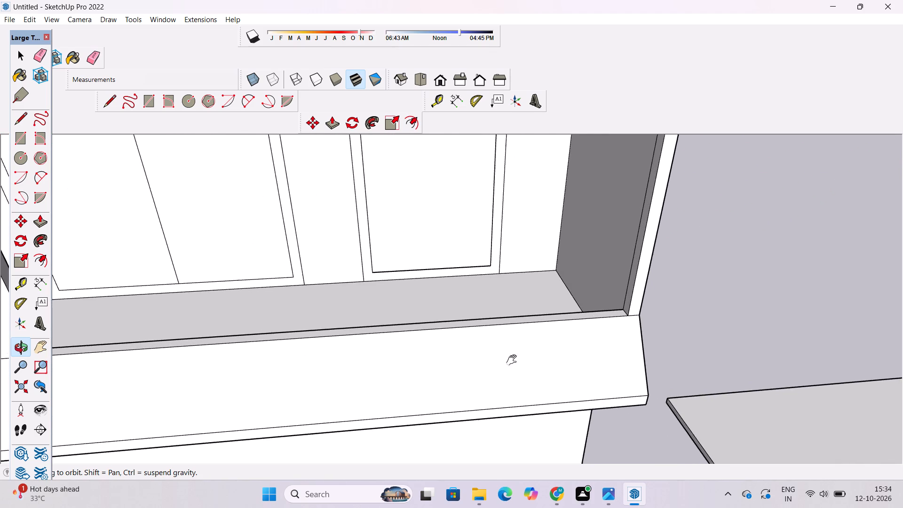
shift+drag(514, 360, 517, 370)
drag(514, 377, 509, 353)
drag(509, 353, 523, 375)
drag(523, 399, 516, 373)
shift+drag(516, 373, 526, 381)
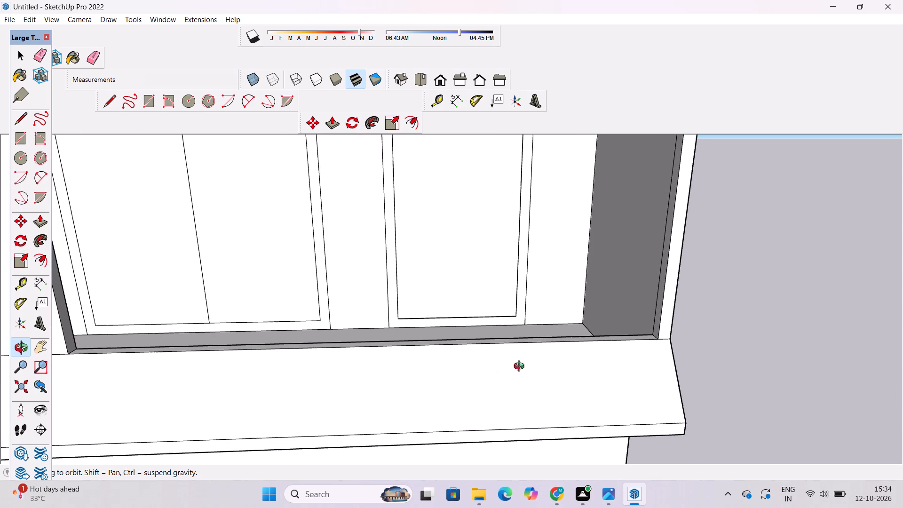
key(p)
scroll(513, 338, up, 3)
click(512, 338)
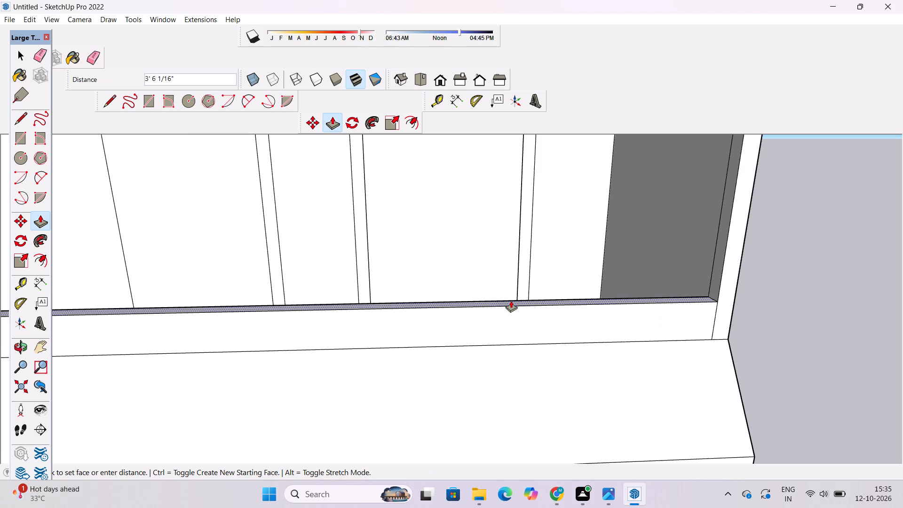
text(4')
key(Return)
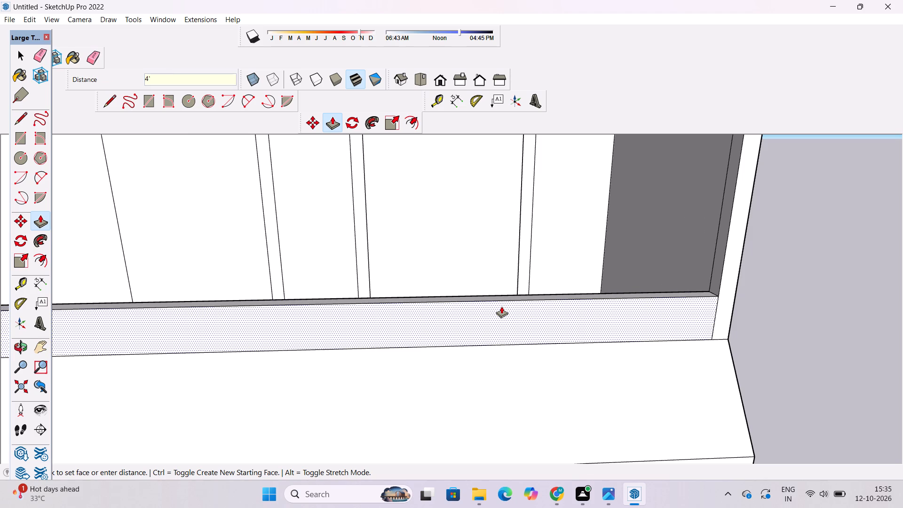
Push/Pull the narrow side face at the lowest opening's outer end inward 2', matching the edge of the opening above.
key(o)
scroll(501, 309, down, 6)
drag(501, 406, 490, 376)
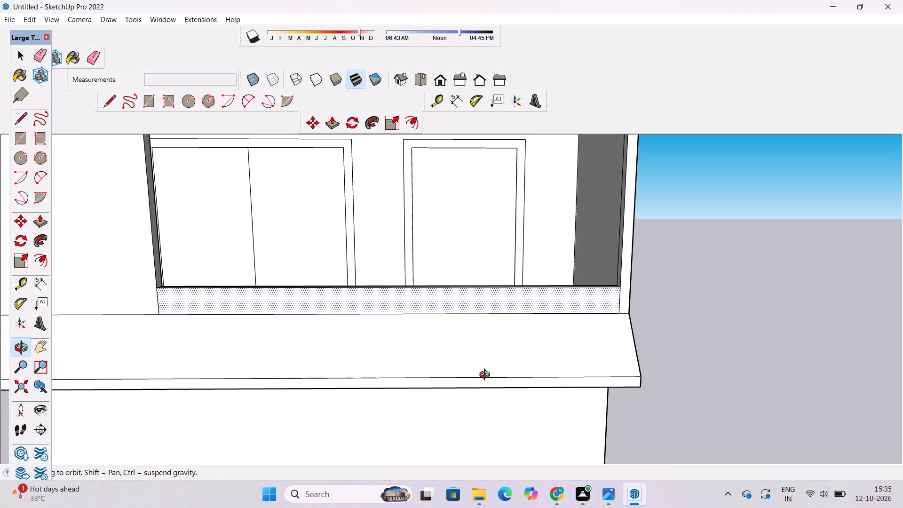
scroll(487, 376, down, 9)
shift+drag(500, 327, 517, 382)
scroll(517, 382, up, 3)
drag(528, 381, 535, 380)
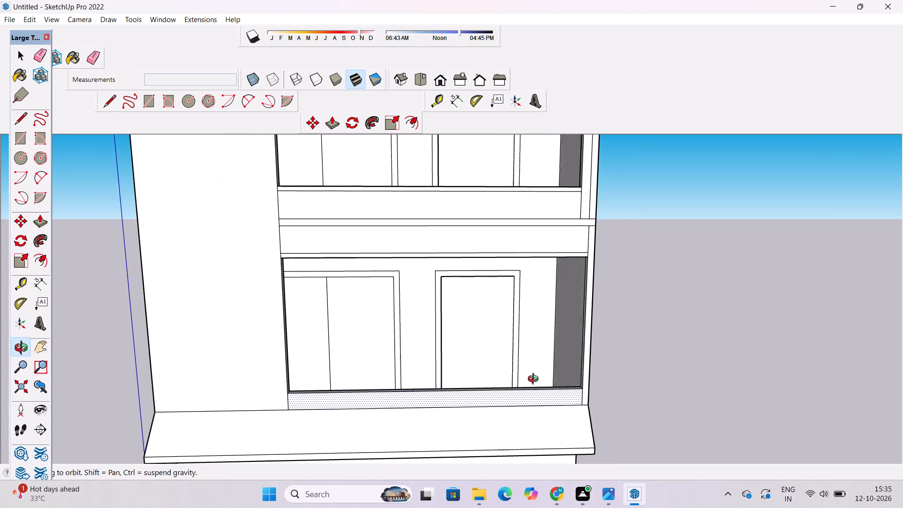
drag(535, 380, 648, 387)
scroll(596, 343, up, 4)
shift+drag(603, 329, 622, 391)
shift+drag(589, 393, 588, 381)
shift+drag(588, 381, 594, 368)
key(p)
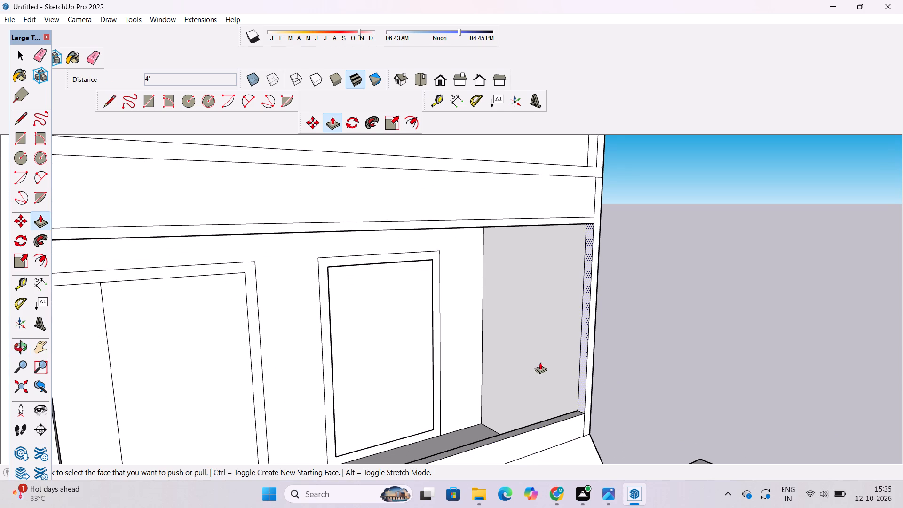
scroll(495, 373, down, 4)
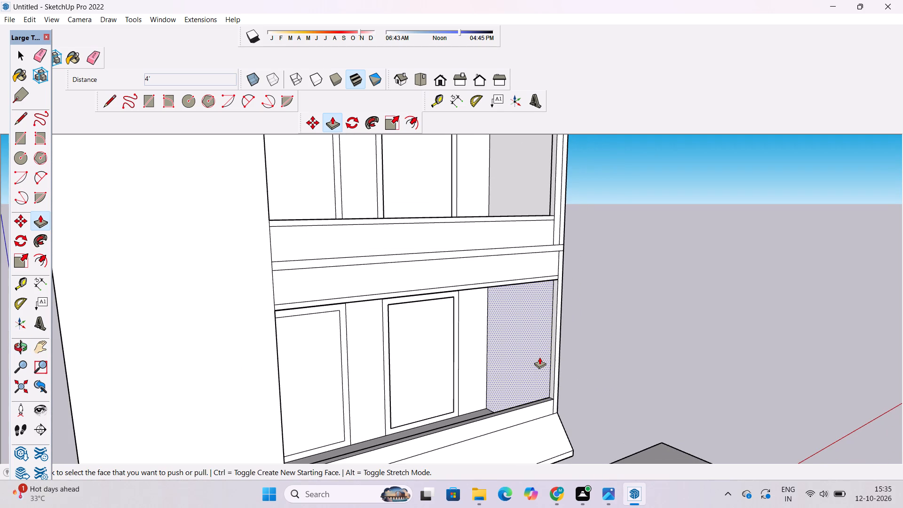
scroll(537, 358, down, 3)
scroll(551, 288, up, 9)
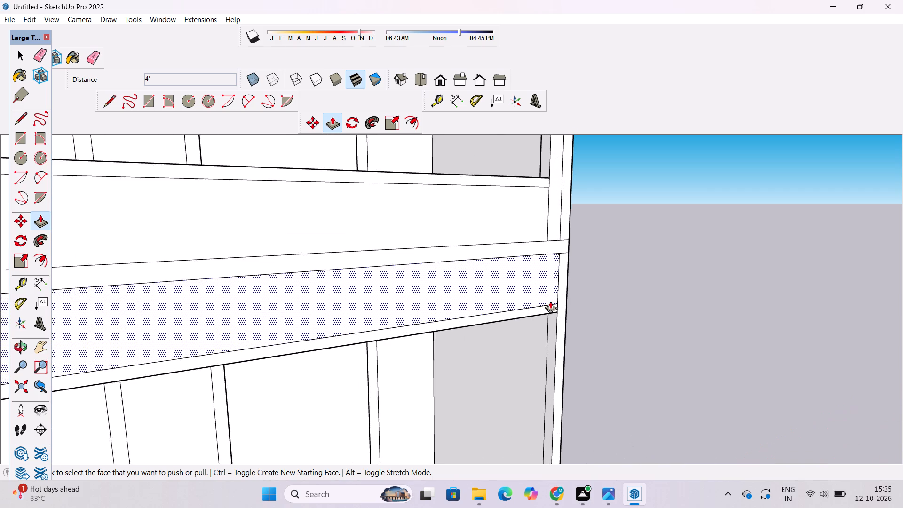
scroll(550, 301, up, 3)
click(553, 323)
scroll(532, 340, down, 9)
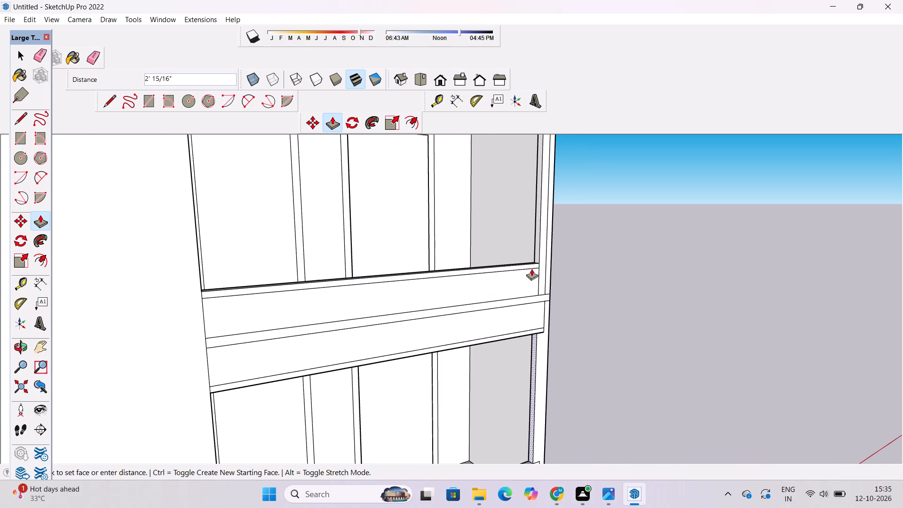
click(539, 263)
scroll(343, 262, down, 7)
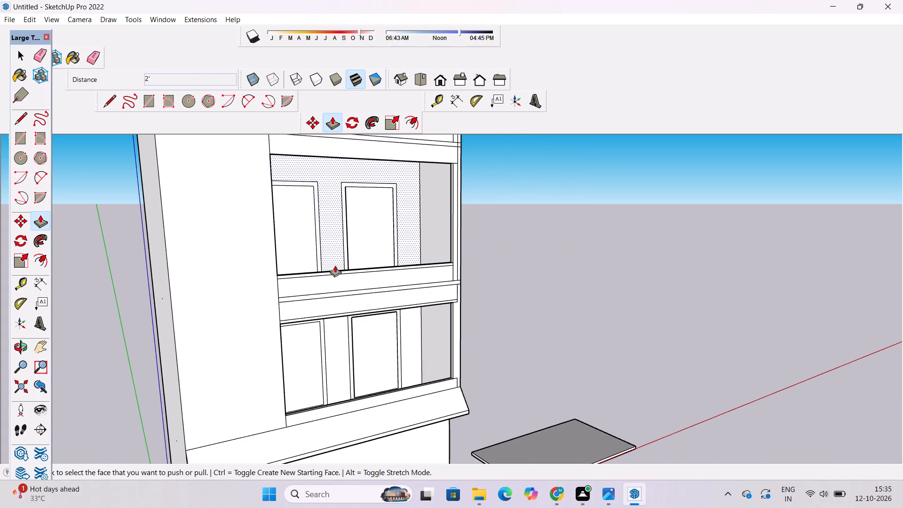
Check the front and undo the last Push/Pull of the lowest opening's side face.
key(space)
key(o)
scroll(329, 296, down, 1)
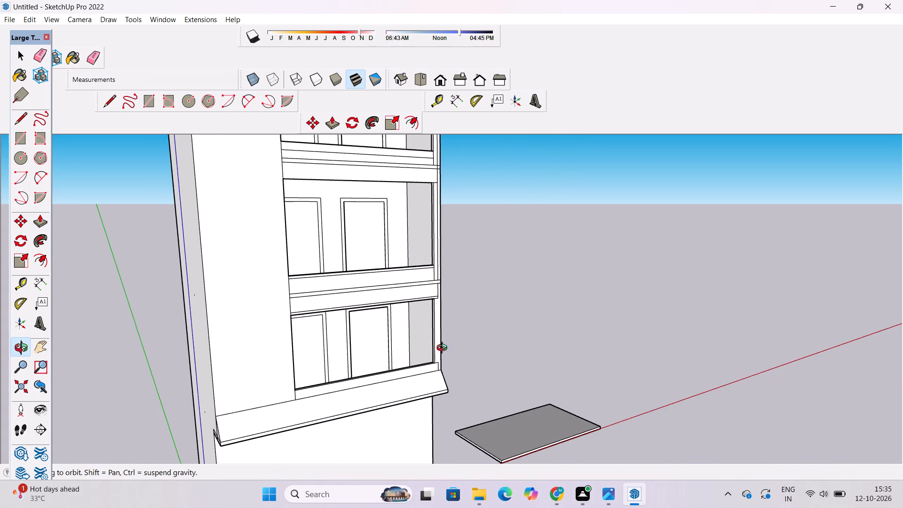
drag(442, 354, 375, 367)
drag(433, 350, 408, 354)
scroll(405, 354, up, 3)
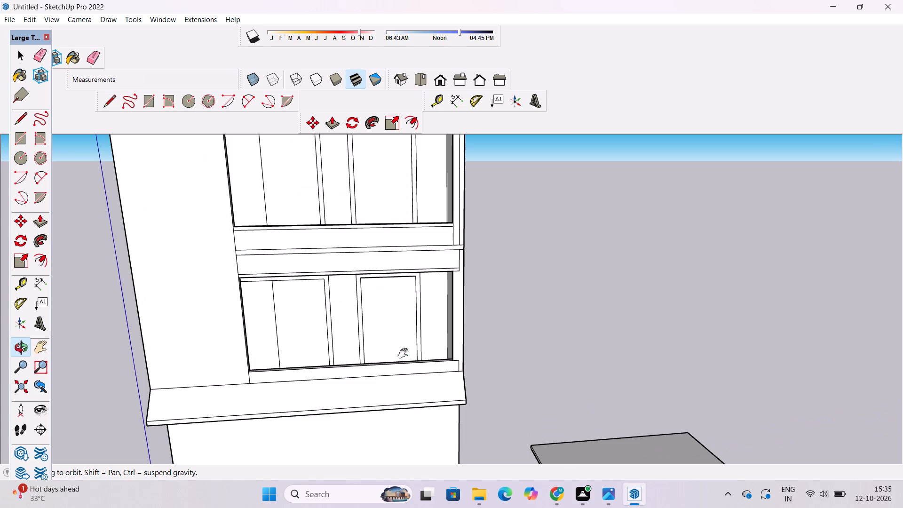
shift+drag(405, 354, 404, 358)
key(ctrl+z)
Push/Pull the lowest opening's narrow outer side face inward 2', aligning it with the side of the opening above.
scroll(440, 344, up, 3)
drag(434, 344, 497, 322)
shift+drag(492, 321, 491, 323)
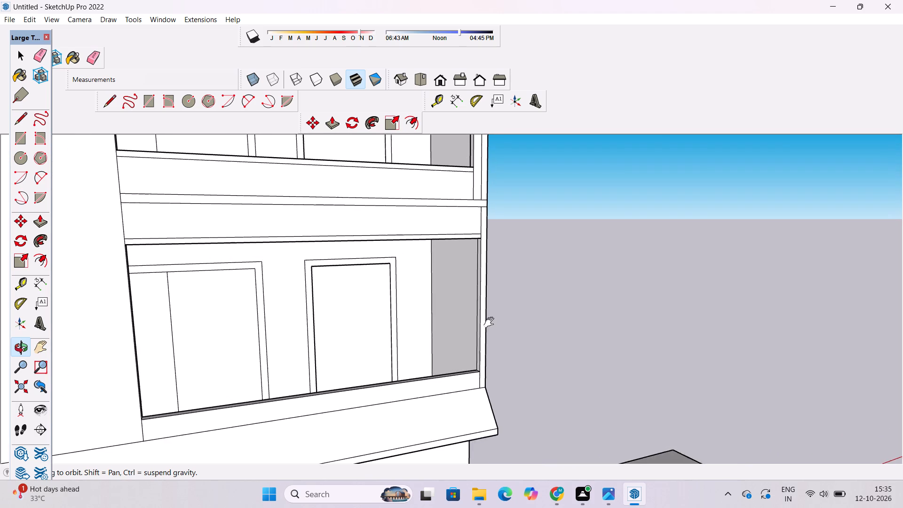
shift+drag(491, 323, 484, 358)
scroll(469, 361, up, 4)
shift+drag(465, 364, 466, 340)
drag(461, 349, 484, 346)
scroll(484, 346, down, 4)
shift+drag(474, 355, 475, 343)
shift+scroll(483, 318, up, 3)
shift+drag(483, 322, 482, 332)
key(space)
click(484, 310)
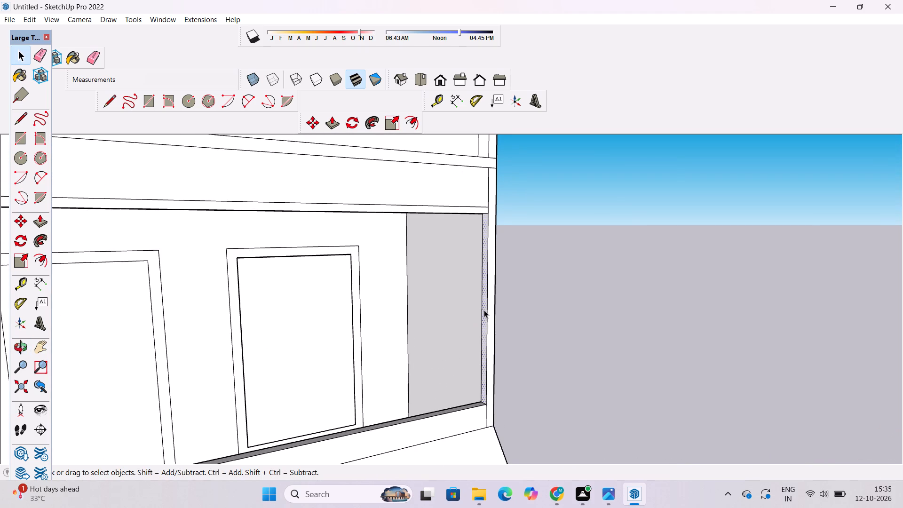
key(p)
click(484, 310)
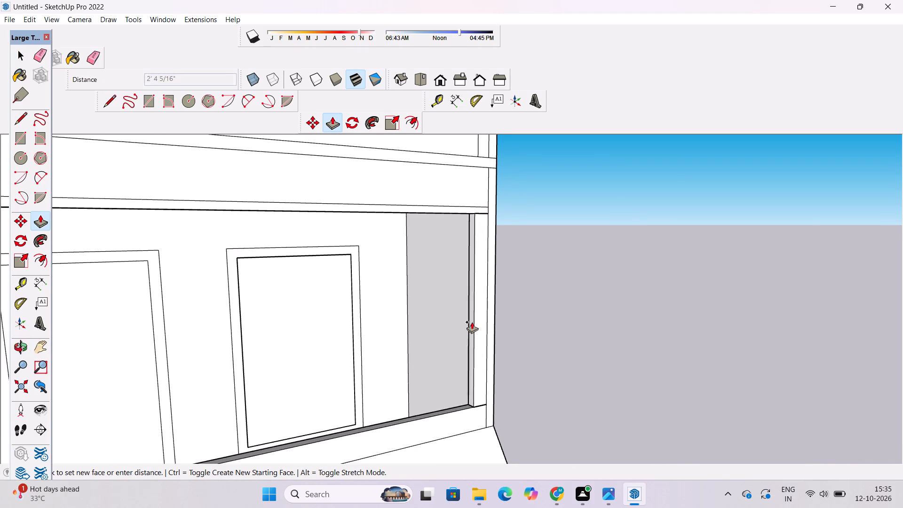
scroll(461, 328, down, 3)
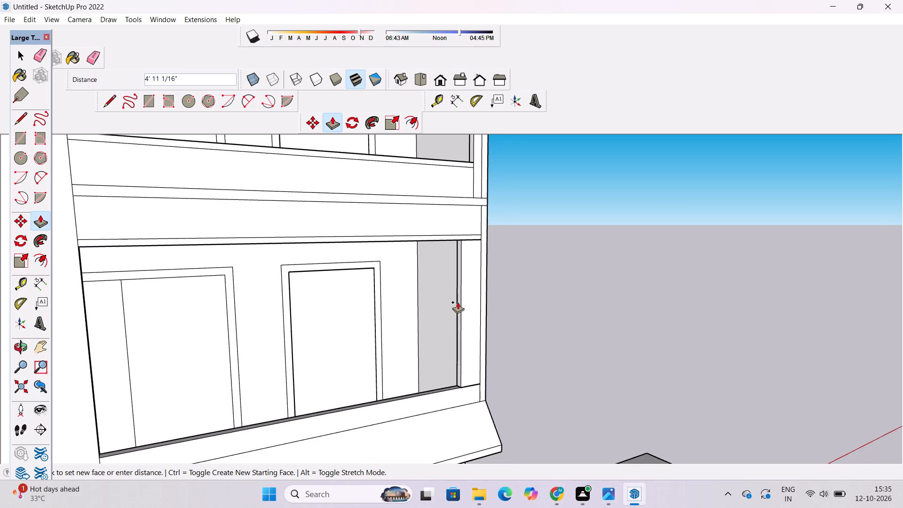
scroll(458, 302, down, 2)
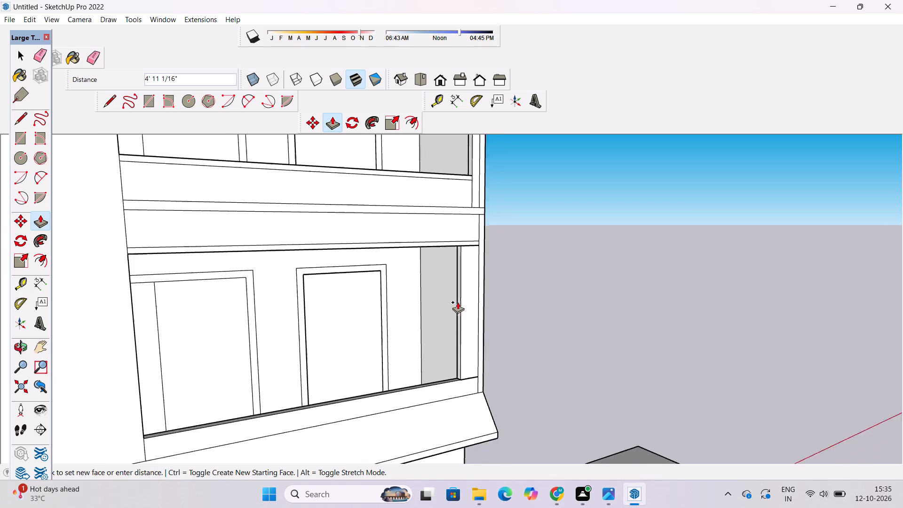
scroll(458, 302, down, 2)
scroll(466, 197, up, 4)
click(466, 197)
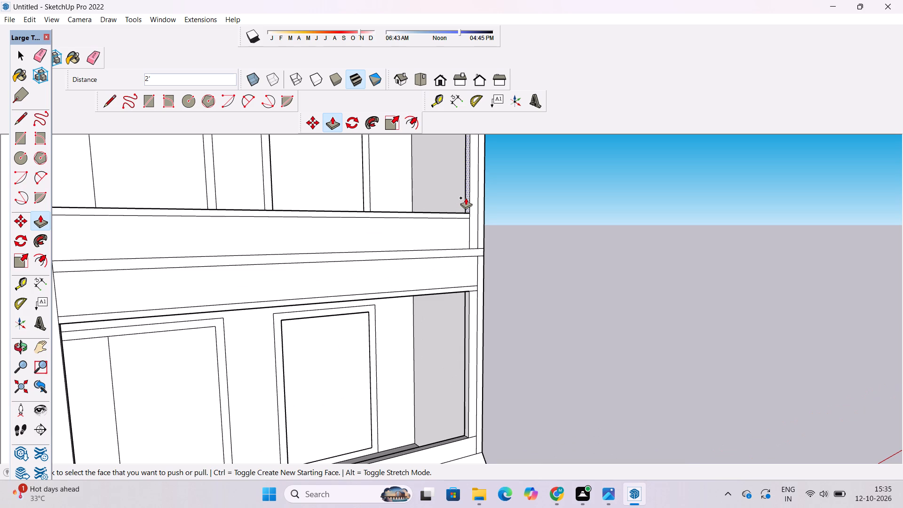
Examine the framed openings, bands and outer corner of the building from the front and the side.
scroll(451, 278, down, 1)
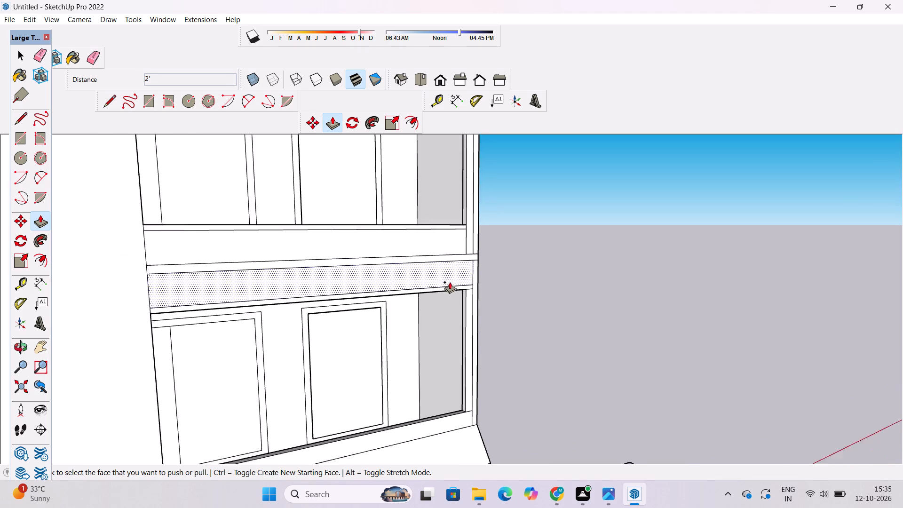
scroll(450, 282, down, 2)
key(space)
key(o)
scroll(481, 263, down, 6)
drag(554, 282, 481, 299)
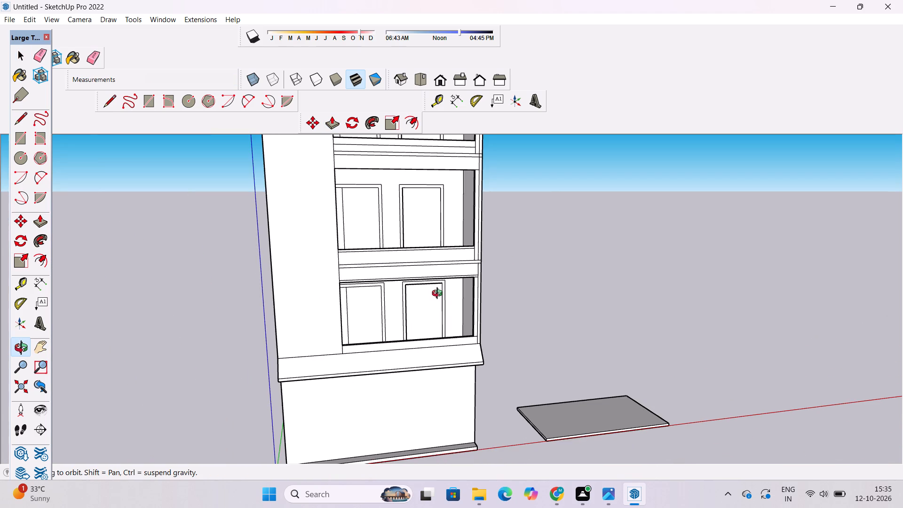
scroll(433, 282, down, 4)
shift+drag(433, 306, 473, 379)
shift+drag(492, 356, 492, 321)
drag(529, 302, 403, 303)
scroll(471, 262, up, 11)
drag(455, 274, 473, 274)
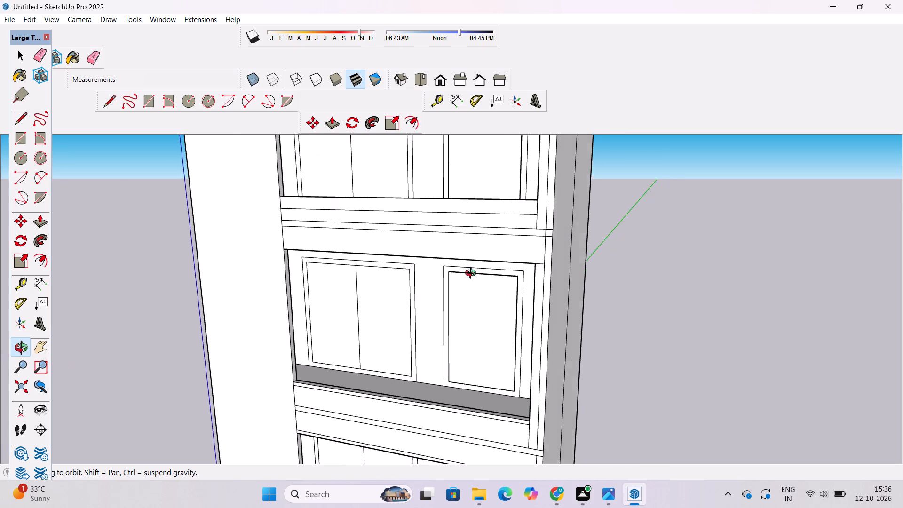
drag(473, 274, 545, 265)
scroll(562, 253, down, 5)
shift+drag(584, 241, 547, 275)
Erase the vertical frame lines beside the top storey's opening, next to the building's outer edge.
scroll(541, 252, up, 3)
shift+drag(541, 248, 506, 332)
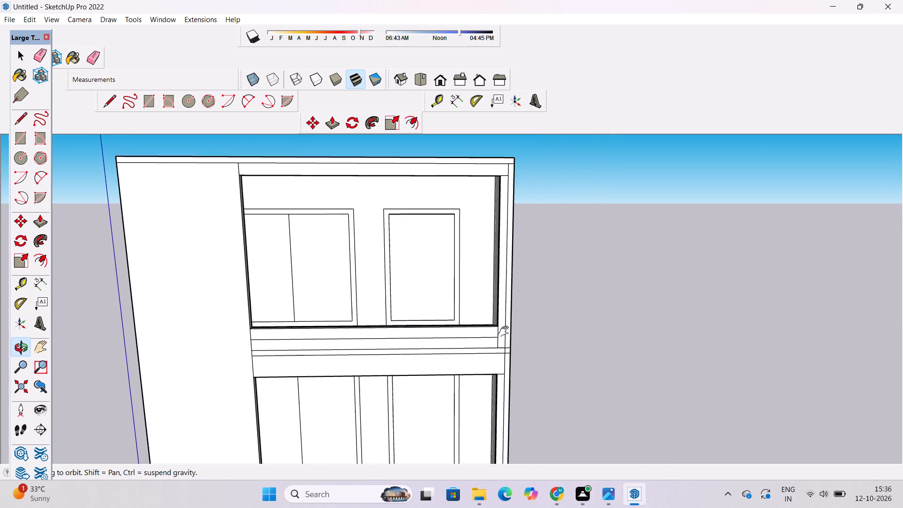
shift+drag(506, 332, 506, 332)
scroll(498, 313, down, 4)
scroll(494, 248, up, 4)
scroll(499, 238, down, 3)
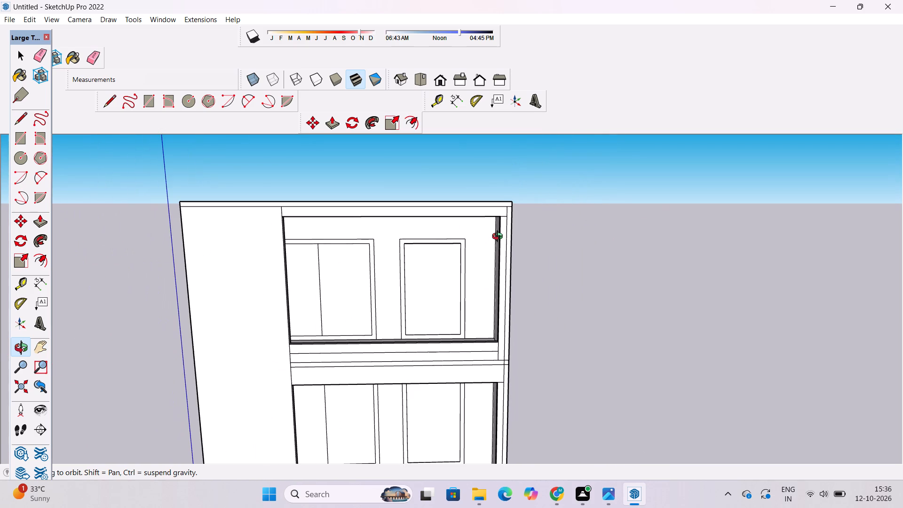
drag(503, 239, 506, 246)
shift+click(506, 246)
scroll(512, 238, up, 2)
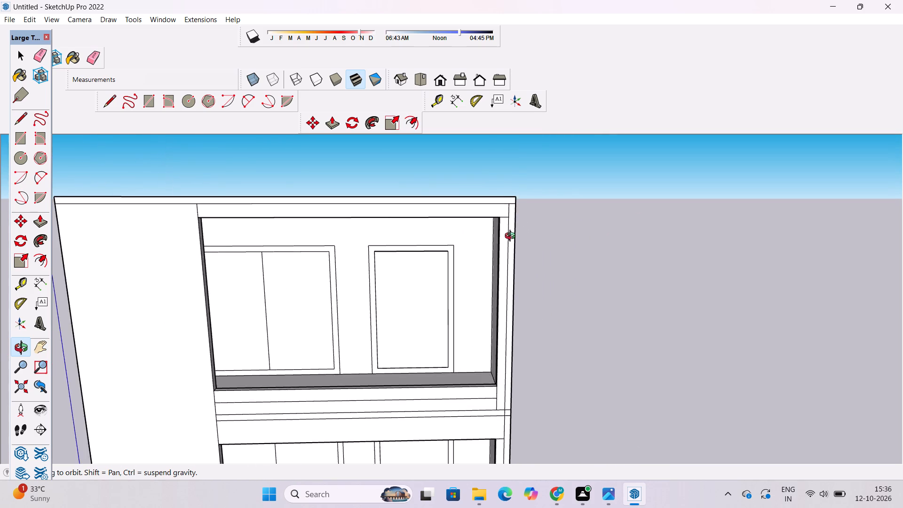
scroll(512, 237, up, 5)
shift+drag(510, 219, 514, 249)
key(e)
scroll(512, 242, up, 3)
drag(508, 224, 511, 234)
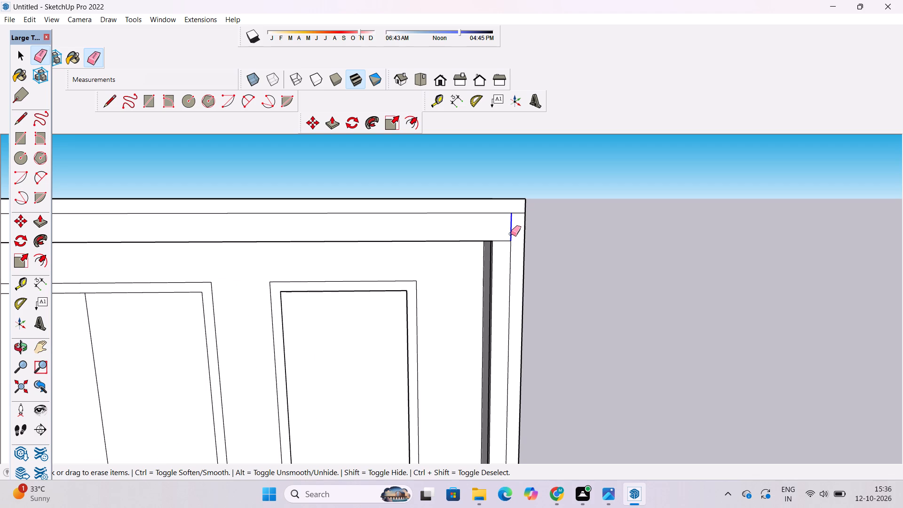
drag(511, 234, 509, 247)
Erase the leftover vertical and horizontal lines on the band between the top and middle framed storeys.
scroll(500, 202, down, 13)
scroll(497, 305, up, 6)
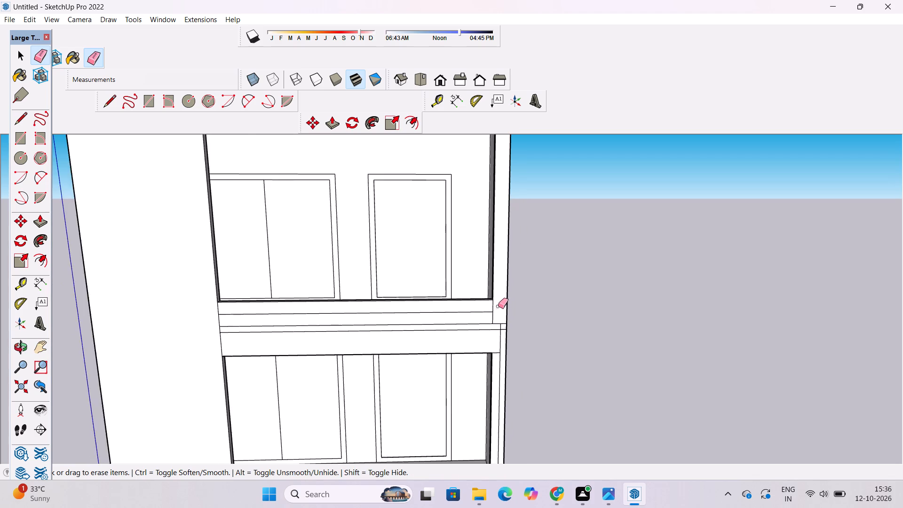
scroll(498, 306, up, 4)
drag(498, 308, 488, 333)
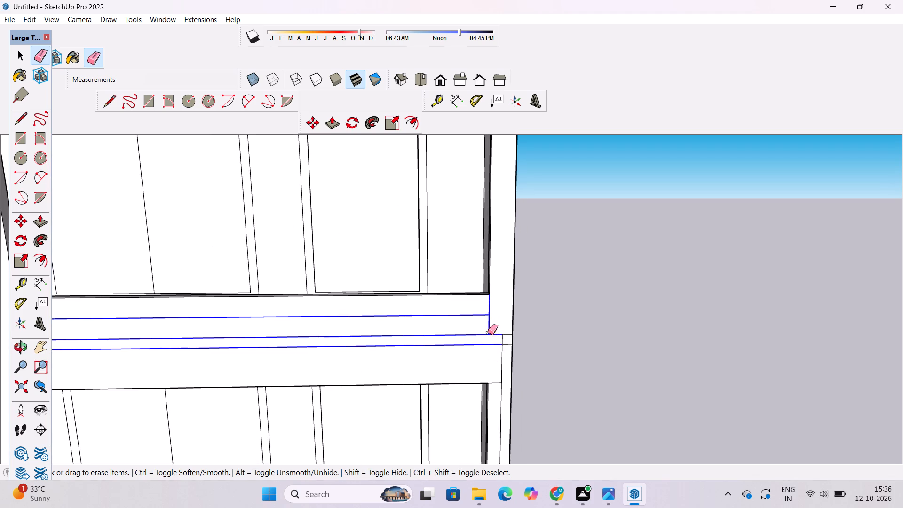
drag(488, 333, 509, 344)
Erase the vertical frame line beside the middle storey's opening, along with the short line at its upper outer corner.
scroll(464, 245, down, 2)
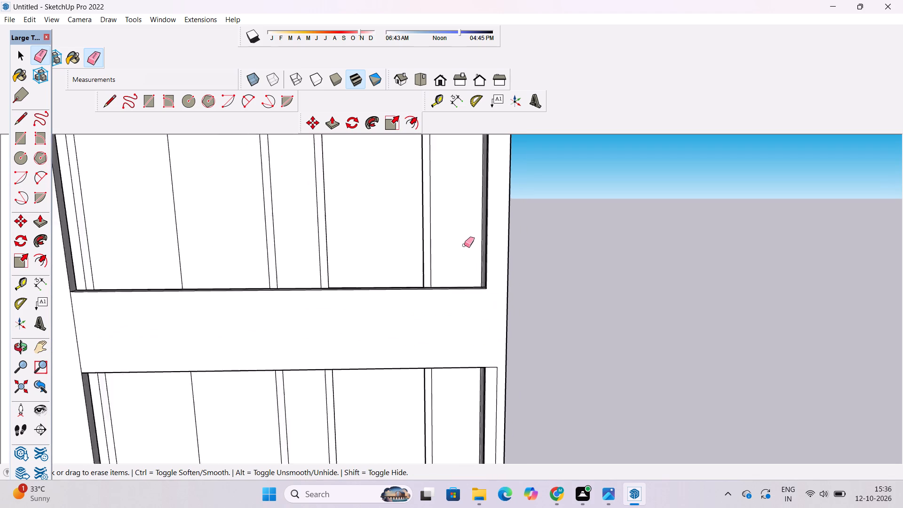
scroll(464, 245, down, 10)
scroll(465, 320, up, 12)
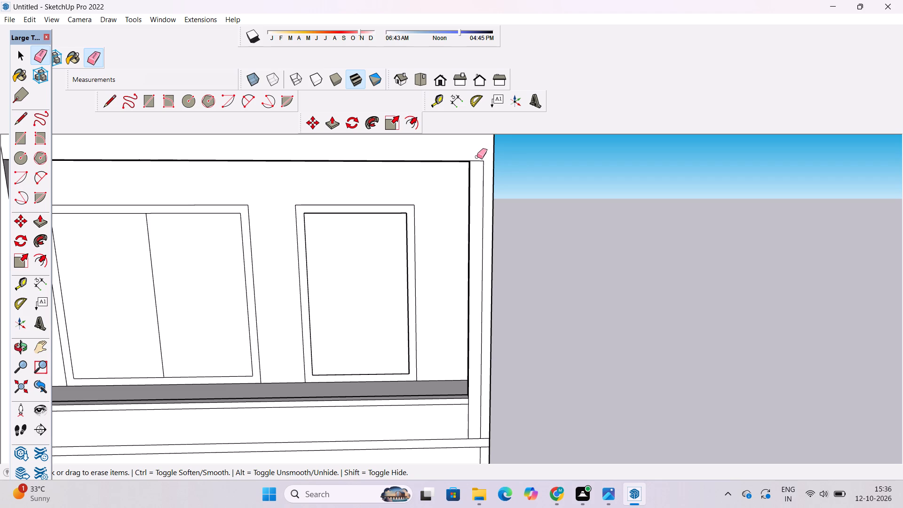
drag(477, 157, 484, 178)
Erase the leftover horizontal lines and short vertical lines on the band between the middle and lowest framed storeys.
scroll(415, 200, down, 6)
scroll(439, 323, up, 10)
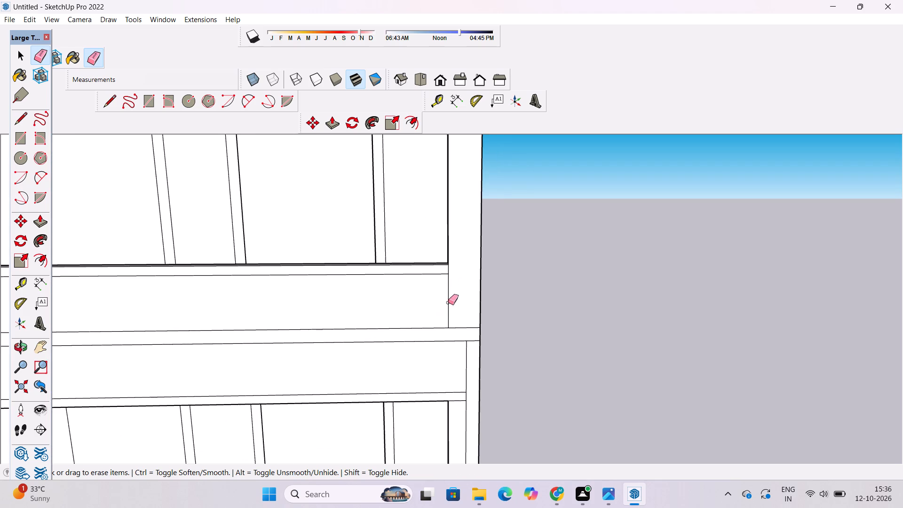
drag(455, 292, 460, 362)
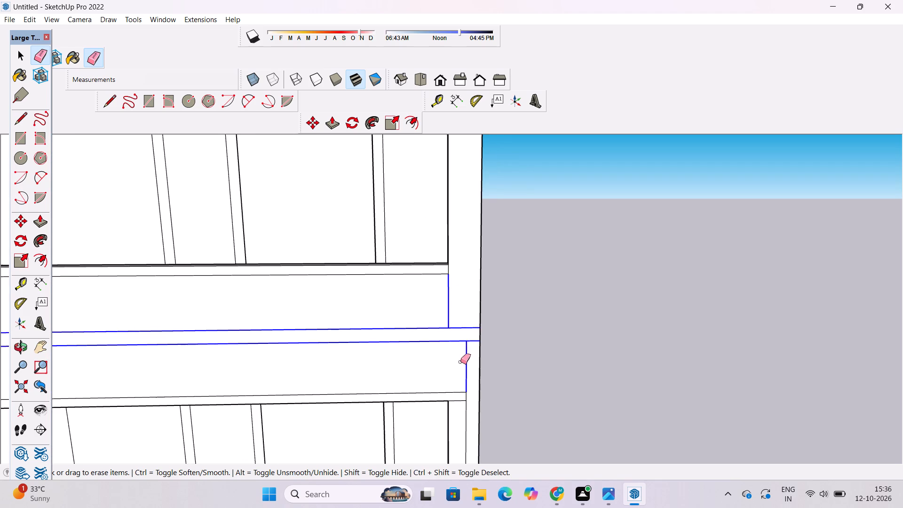
drag(460, 362, 459, 362)
scroll(420, 314, down, 7)
scroll(415, 291, up, 11)
drag(418, 299, 423, 315)
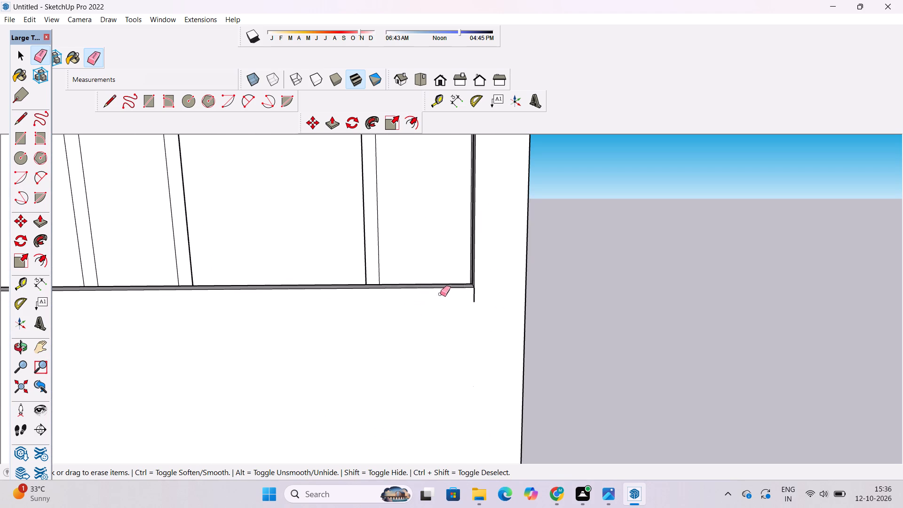
drag(481, 297, 464, 297)
Erase the horizontal line above the lowest storey's opening and the vertical frame line beside it near the outer edge.
scroll(473, 279, down, 15)
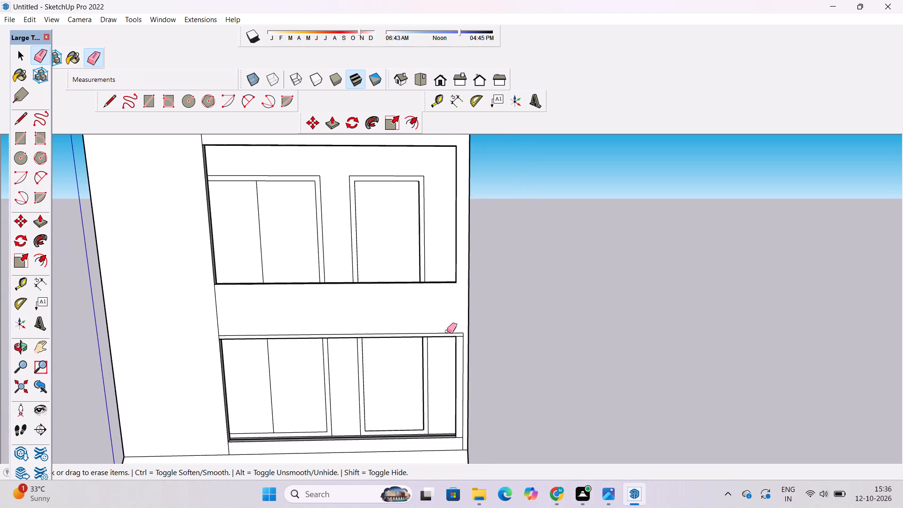
scroll(448, 332, up, 9)
drag(465, 315, 469, 361)
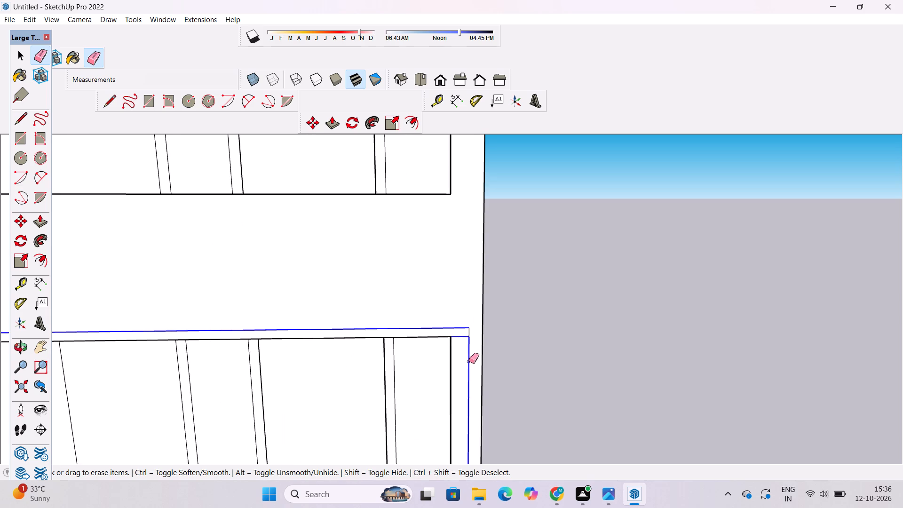
drag(469, 361, 469, 333)
key(space)
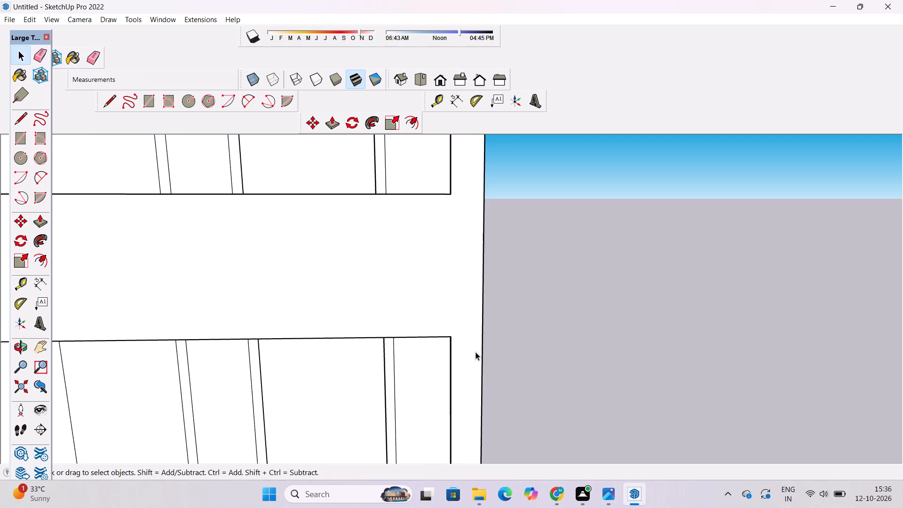
Inspect the recessed framed openings, their floors and side walls, and the whole front for remaining stray lines.
text(o)
scroll(474, 337, down, 7)
drag(482, 399, 571, 403)
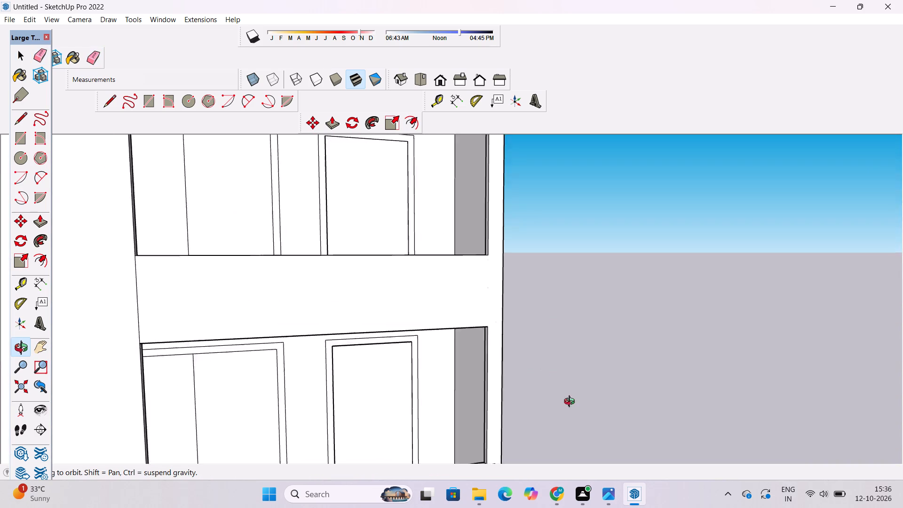
drag(571, 403, 650, 466)
scroll(402, 358, up, 16)
drag(294, 357, 484, 316)
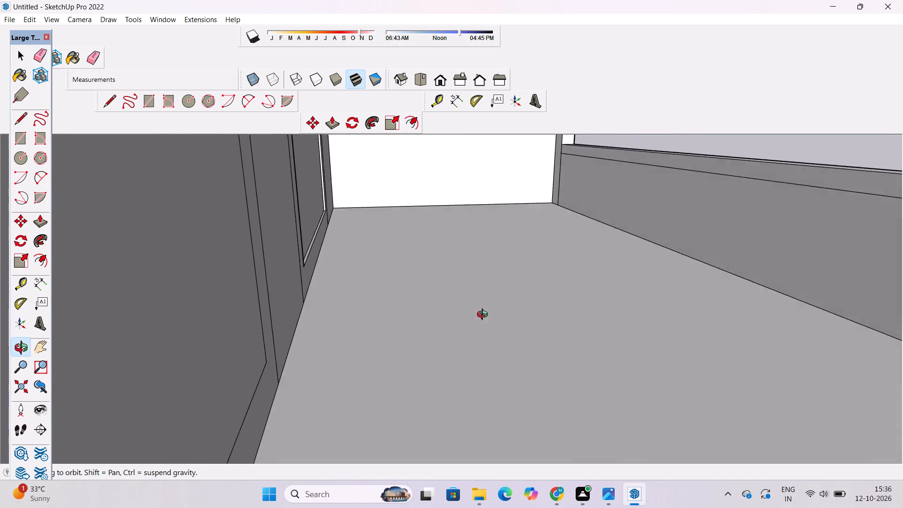
drag(484, 316, 241, 330)
scroll(478, 273, down, 11)
shift+drag(481, 262, 478, 429)
scroll(464, 356, down, 13)
shift+drag(466, 351, 465, 407)
scroll(460, 341, up, 18)
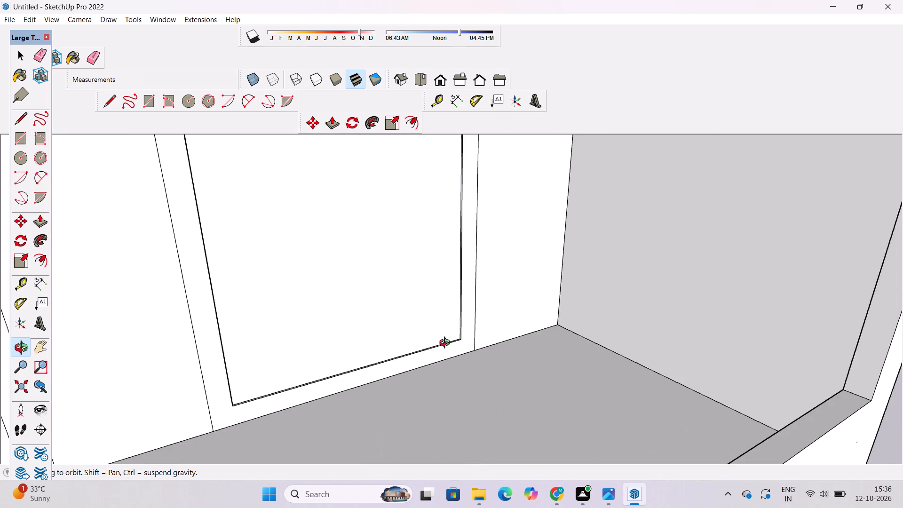
drag(441, 347, 451, 340)
scroll(412, 319, down, 12)
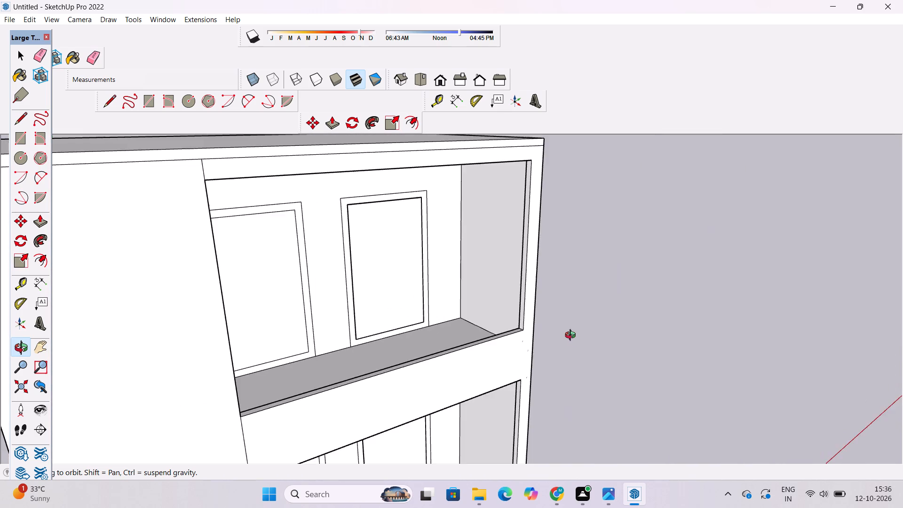
drag(574, 341, 441, 334)
scroll(400, 341, down, 4)
shift+drag(395, 358, 414, 272)
drag(434, 323, 402, 284)
scroll(402, 282, down, 6)
shift+drag(443, 368, 453, 320)
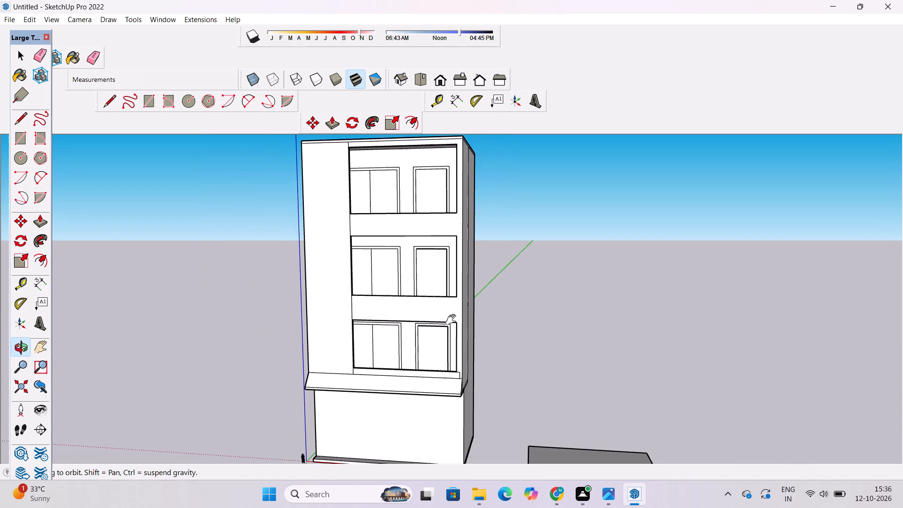
shift+drag(453, 320, 453, 319)
Erase the short leftover lines at the lowest opening's lower outer corner, just above the sloped projection.
scroll(414, 360, up, 3)
click(403, 362)
drag(403, 362, 462, 374)
shift+drag(482, 364, 418, 407)
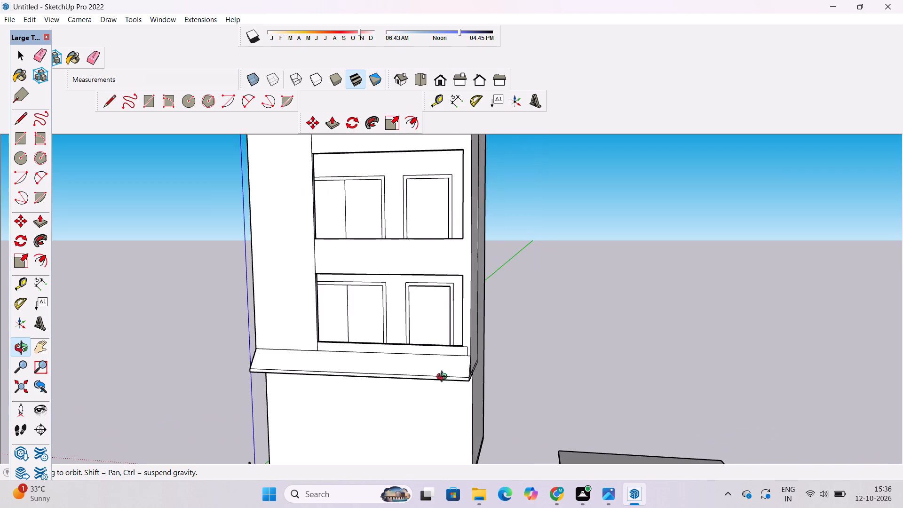
scroll(451, 364, up, 7)
shift+drag(452, 360, 407, 414)
drag(426, 404, 468, 395)
scroll(466, 390, up, 3)
shift+drag(465, 389, 471, 411)
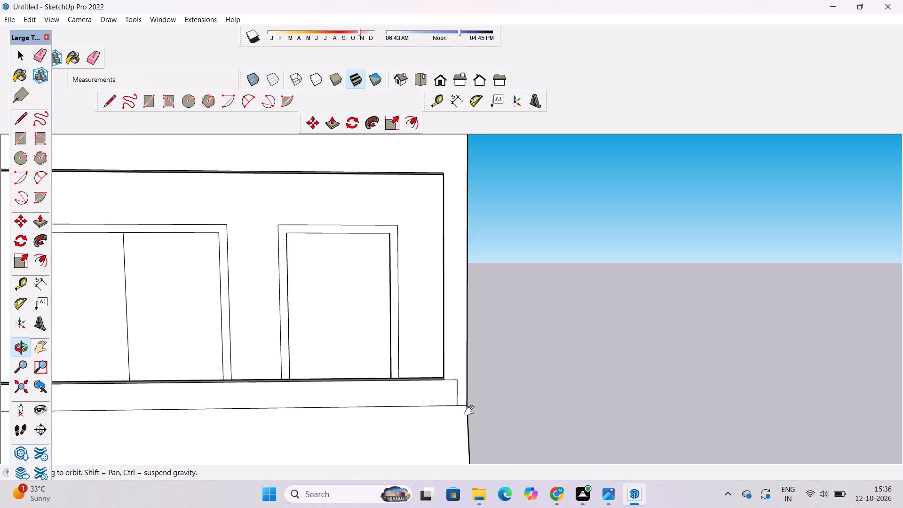
shift+drag(471, 411, 473, 424)
key(e)
drag(464, 396, 459, 421)
click(465, 414)
key(space)
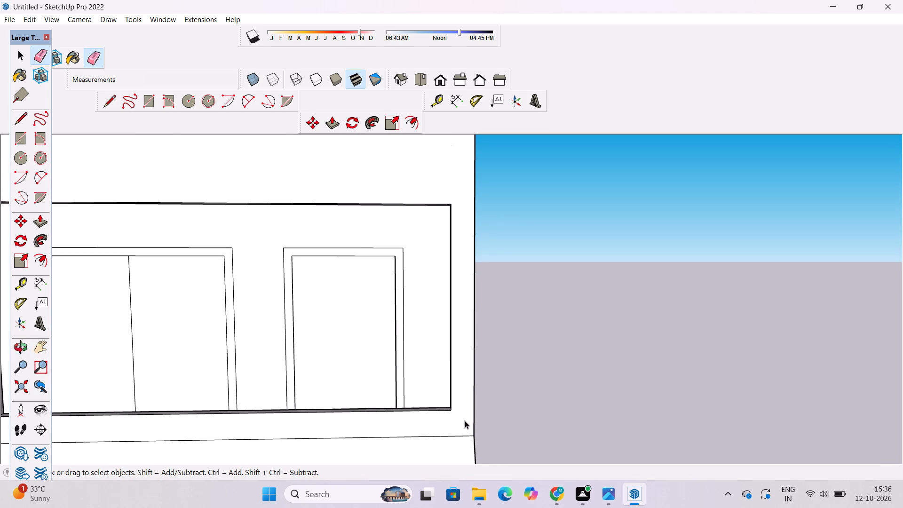
Erase the short vertical line crossing the projection's slab edge at the end beside the blank front wall.
key(o)
scroll(404, 371, down, 9)
shift+drag(427, 341, 433, 447)
drag(433, 444, 138, 428)
shift+drag(347, 386, 362, 292)
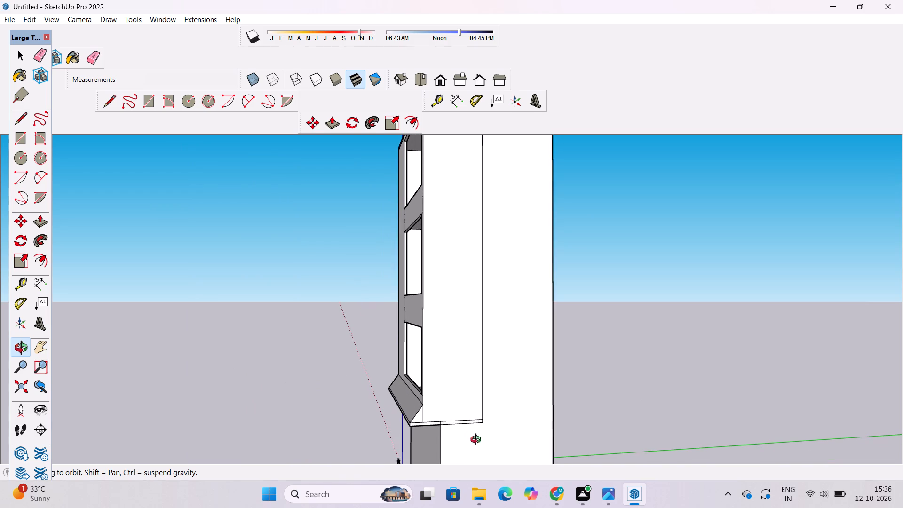
drag(478, 440, 457, 392)
scroll(416, 376, down, 1)
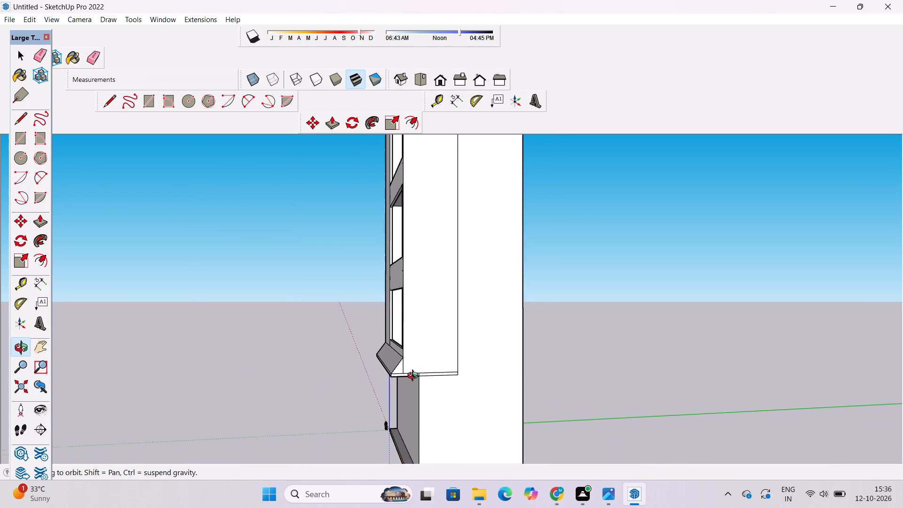
scroll(415, 377, down, 1)
scroll(402, 354, up, 10)
drag(322, 381, 802, 366)
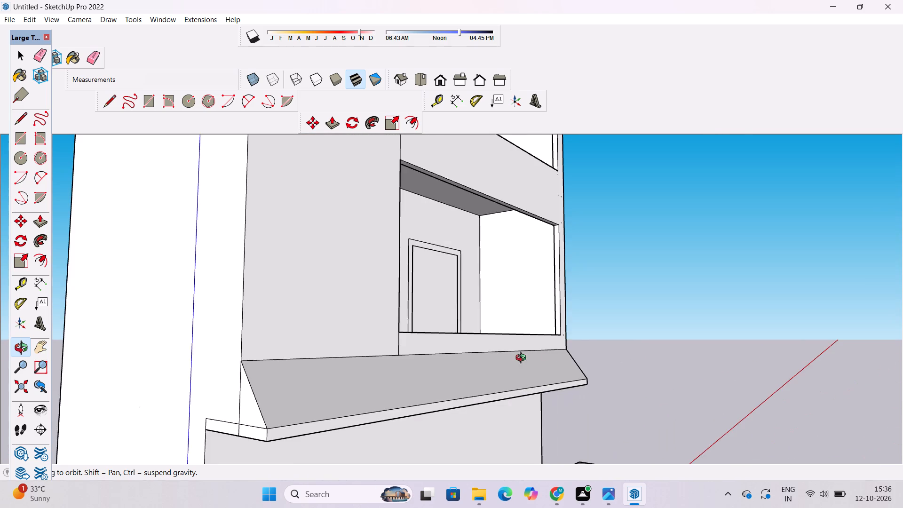
scroll(465, 365, down, 4)
scroll(345, 408, up, 10)
shift+drag(344, 407, 329, 417)
drag(324, 419, 341, 415)
key(e)
scroll(312, 401, up, 10)
drag(311, 400, 277, 404)
key(space)
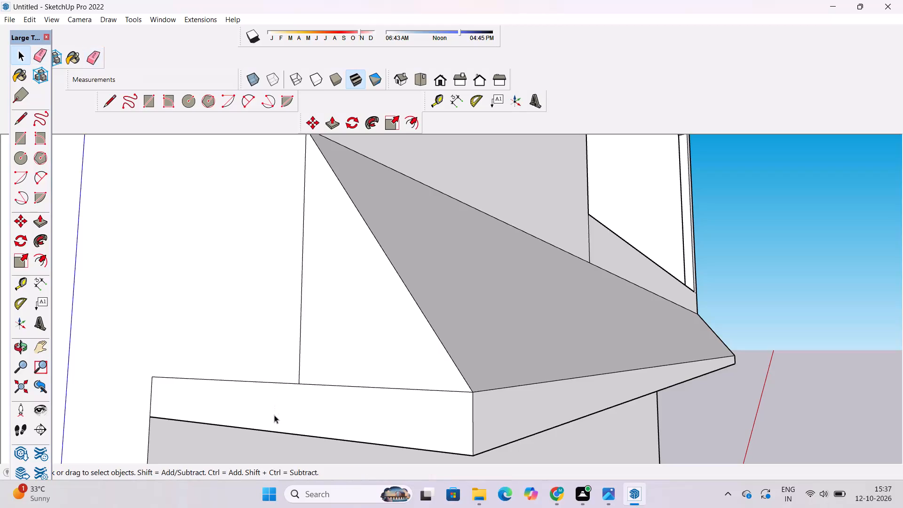
Erase the short vertical line crossing the projection's slab edge on the opposite side of the building.
key(o)
scroll(254, 402, down, 10)
shift+drag(392, 399, 381, 397)
drag(381, 395, 268, 395)
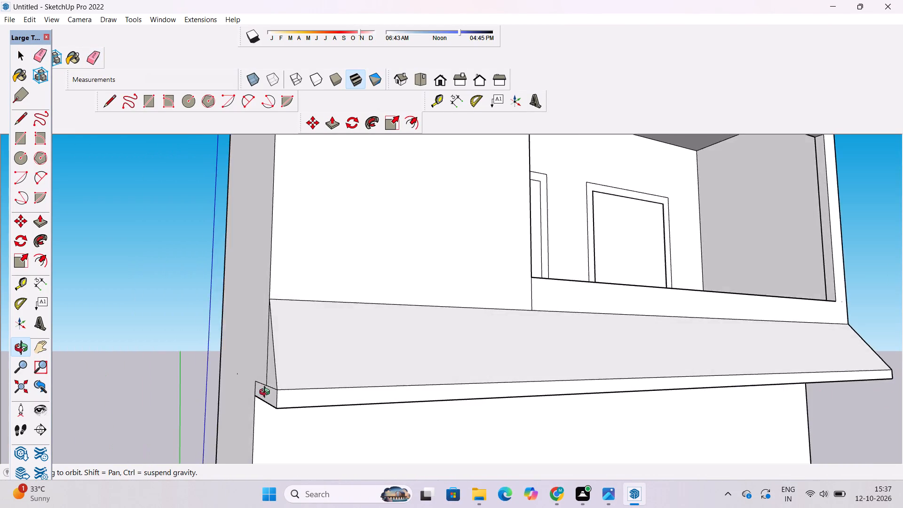
scroll(266, 393, down, 5)
shift+drag(597, 398, 472, 404)
drag(587, 400, 322, 398)
drag(515, 400, 428, 418)
scroll(446, 416, up, 6)
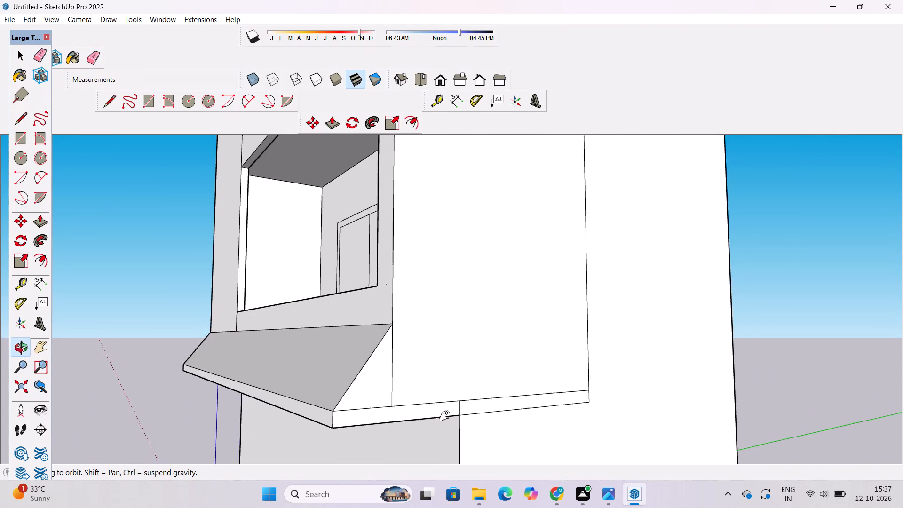
scroll(446, 416, up, 2)
shift+drag(447, 416, 430, 421)
key(e)
scroll(430, 422, up, 5)
drag(478, 401, 447, 405)
key(space)
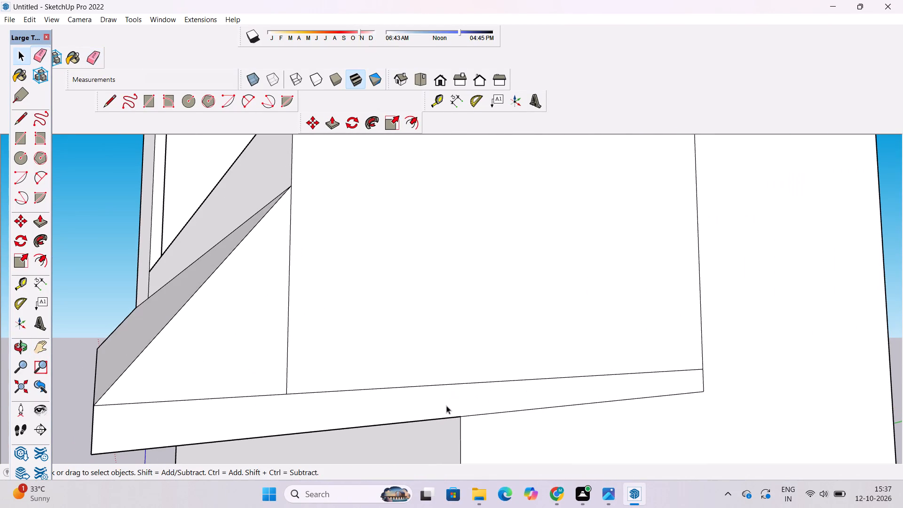
Examine the sloped projection from below and the three framed storeys from the front.
key(o)
scroll(448, 409, down, 12)
drag(418, 410, 568, 378)
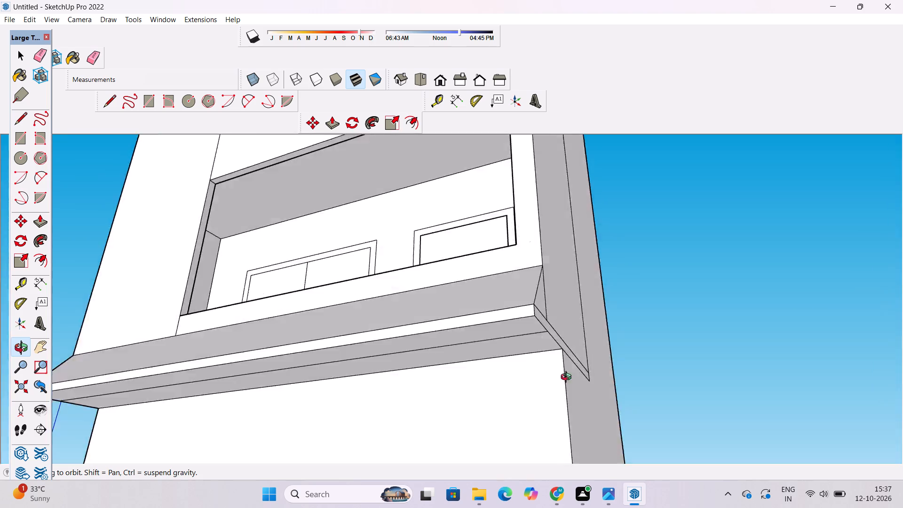
drag(568, 378, 622, 426)
drag(619, 424, 629, 314)
scroll(600, 319, down, 5)
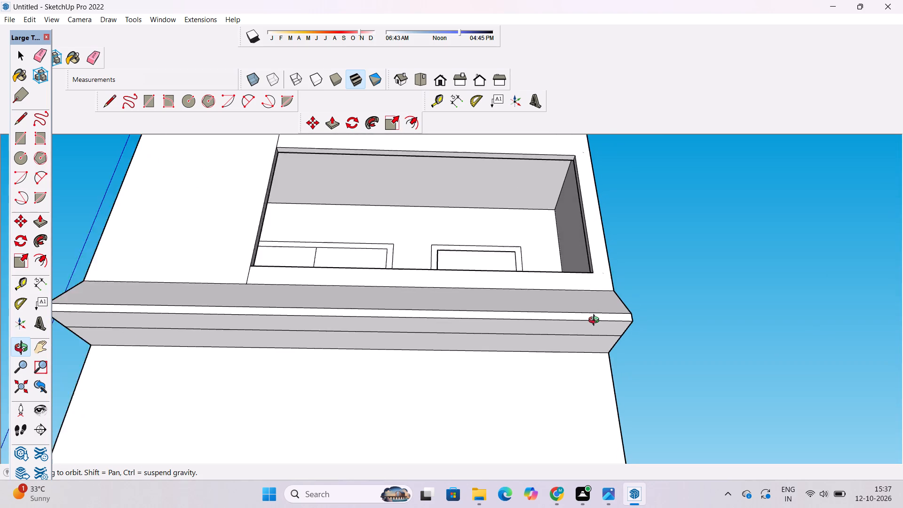
shift+drag(557, 323, 522, 253)
drag(522, 253, 568, 387)
scroll(544, 278, up, 5)
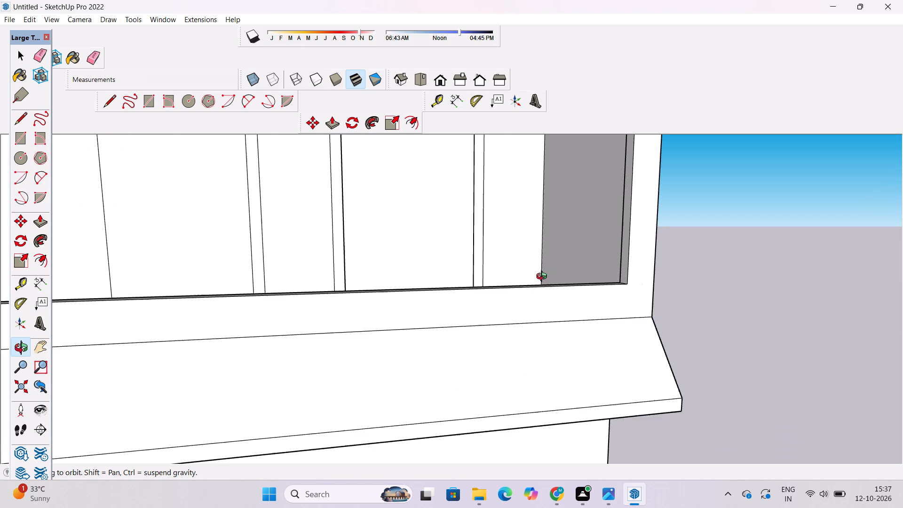
shift+drag(545, 248, 532, 341)
scroll(516, 282, down, 6)
drag(701, 320, 604, 302)
scroll(547, 302, down, 3)
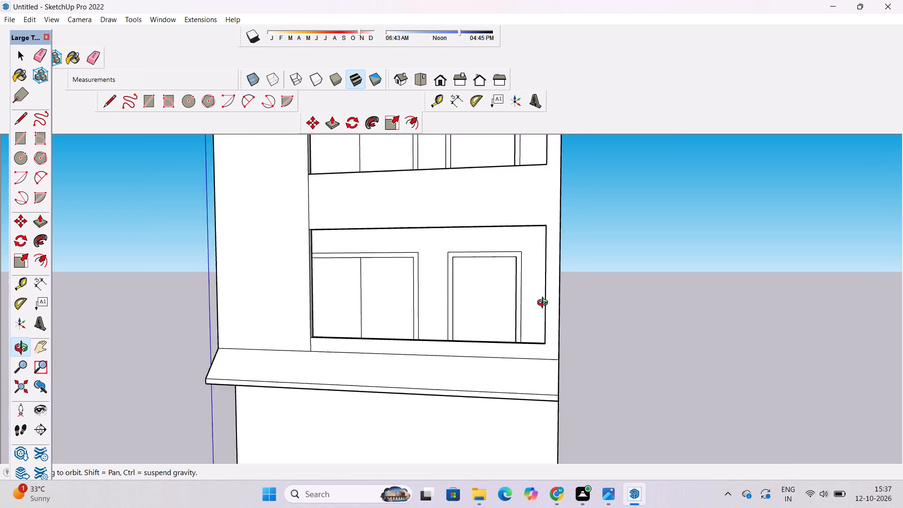
scroll(545, 304, down, 2)
shift+drag(533, 309, 552, 388)
drag(382, 385, 453, 373)
scroll(351, 348, up, 2)
shift+drag(446, 396, 387, 381)
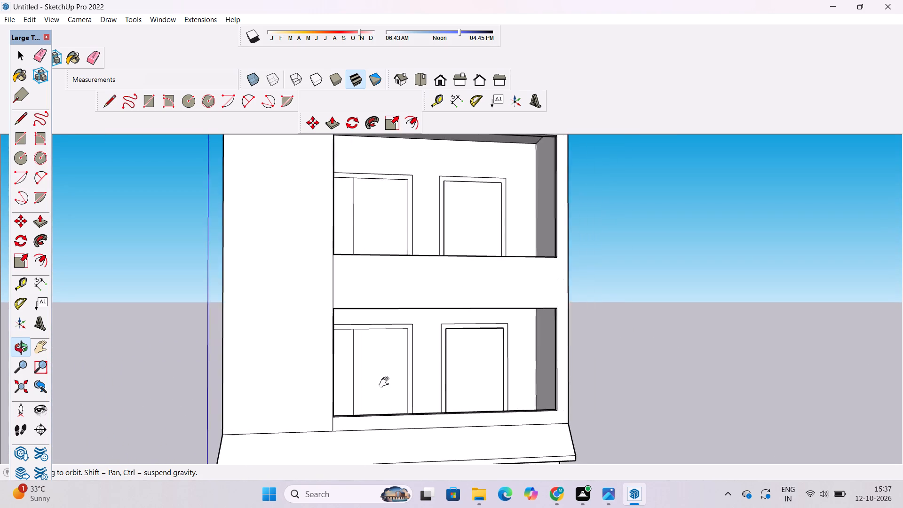
drag(386, 388, 327, 403)
scroll(346, 344, down, 4)
shift+drag(406, 259, 430, 349)
drag(415, 371, 434, 398)
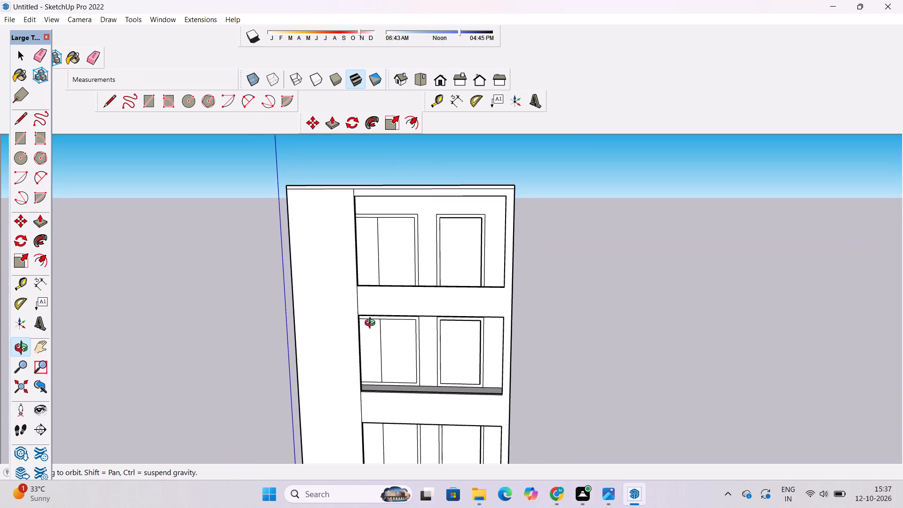
scroll(372, 324, up, 3)
shift+drag(372, 321, 375, 372)
scroll(390, 323, down, 4)
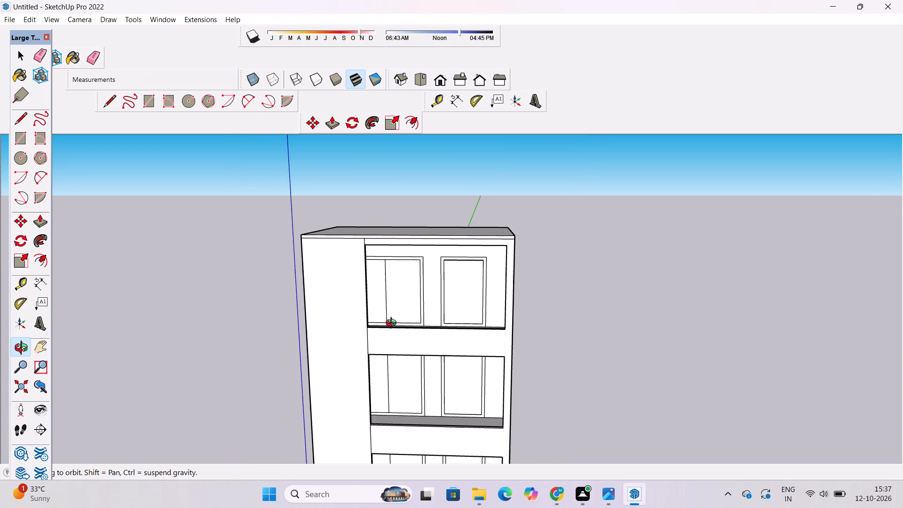
shift+drag(387, 364, 423, 245)
shift+drag(401, 327, 369, 336)
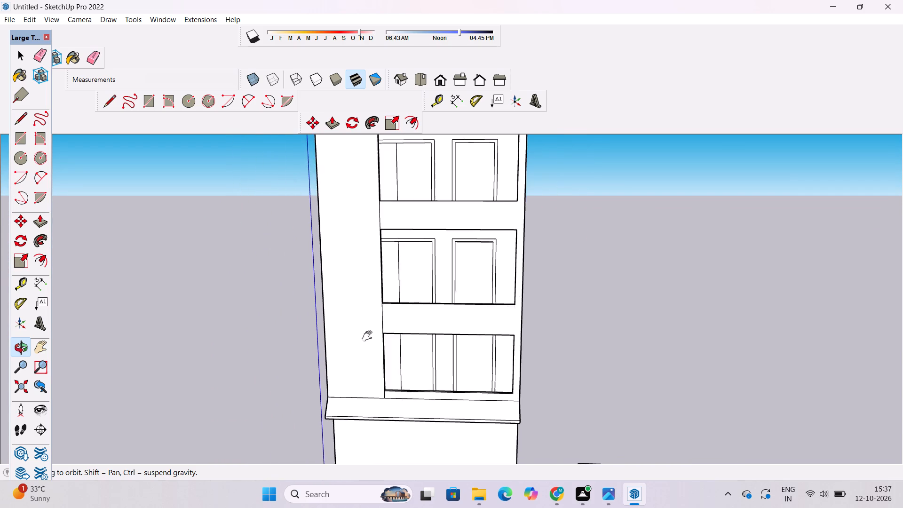
shift+drag(369, 336, 365, 339)
drag(358, 349, 377, 350)
shift+drag(378, 349, 387, 376)
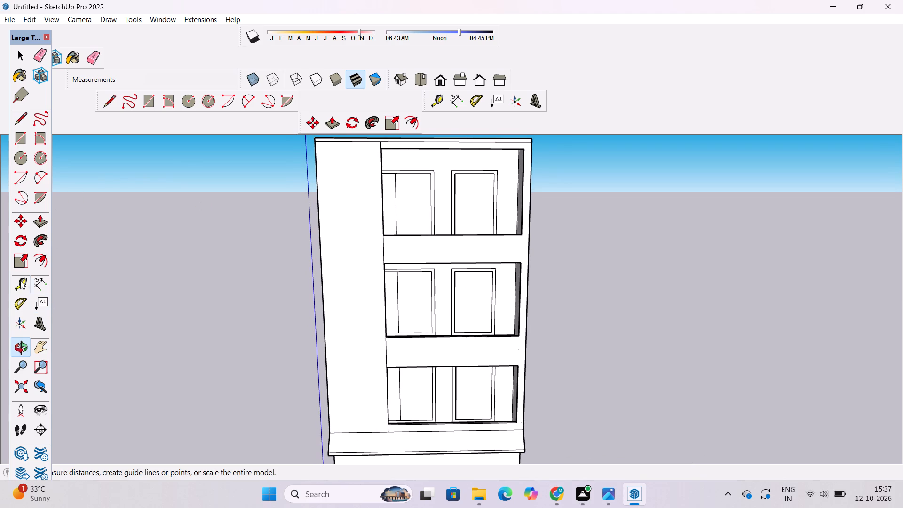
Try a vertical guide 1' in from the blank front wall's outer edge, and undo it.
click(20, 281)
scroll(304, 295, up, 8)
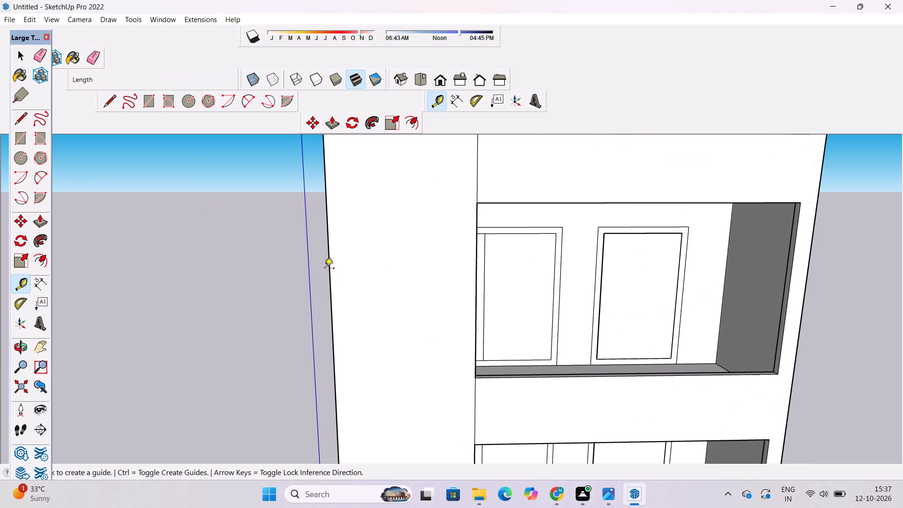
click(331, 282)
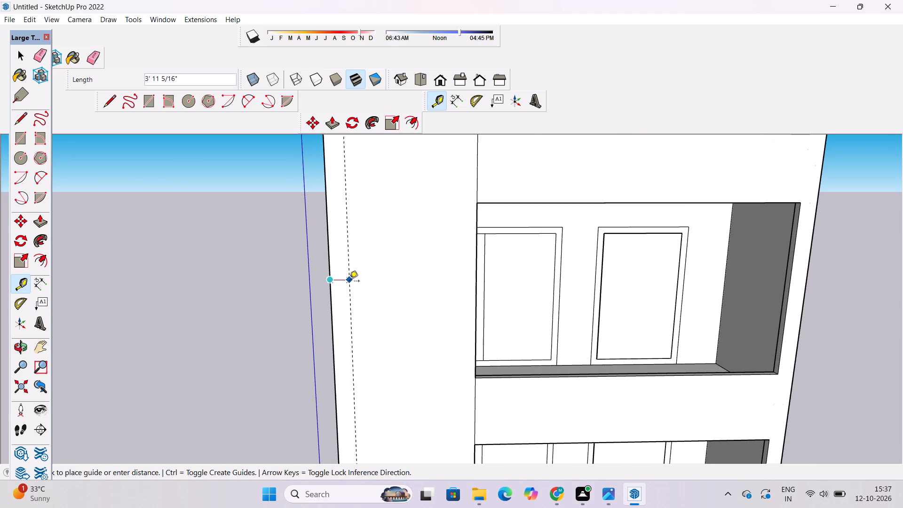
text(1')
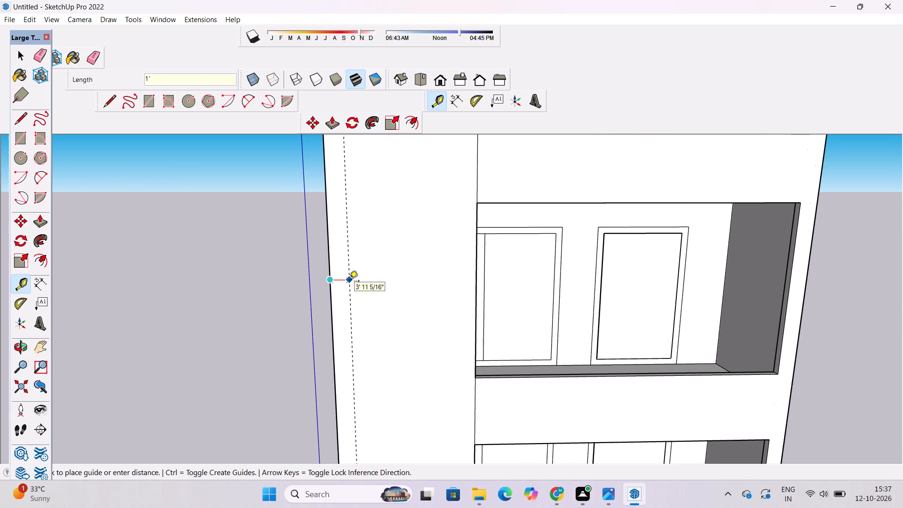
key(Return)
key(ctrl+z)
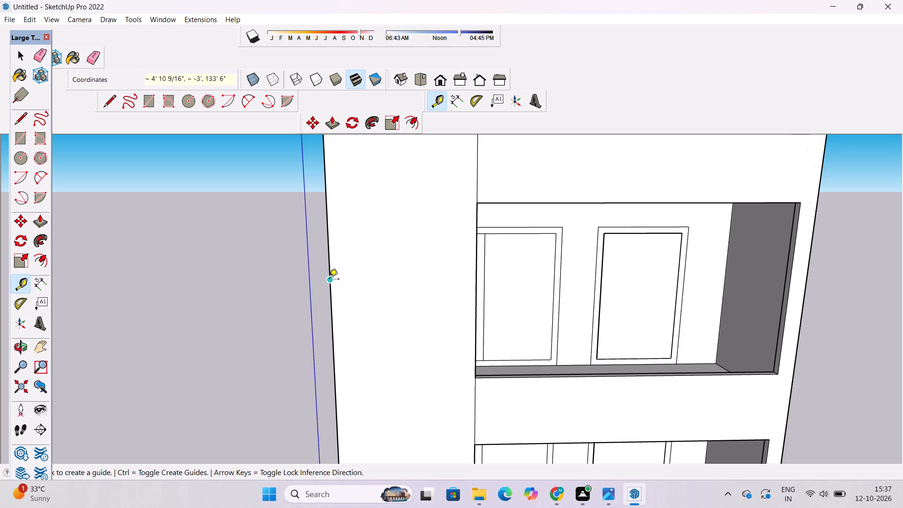
Place two vertical guides on the blank front wall, one 1.5' in from its outer edge and another 1.5' further in.
click(329, 280)
text(1.5')
key(Return)
scroll(349, 282, down, 3)
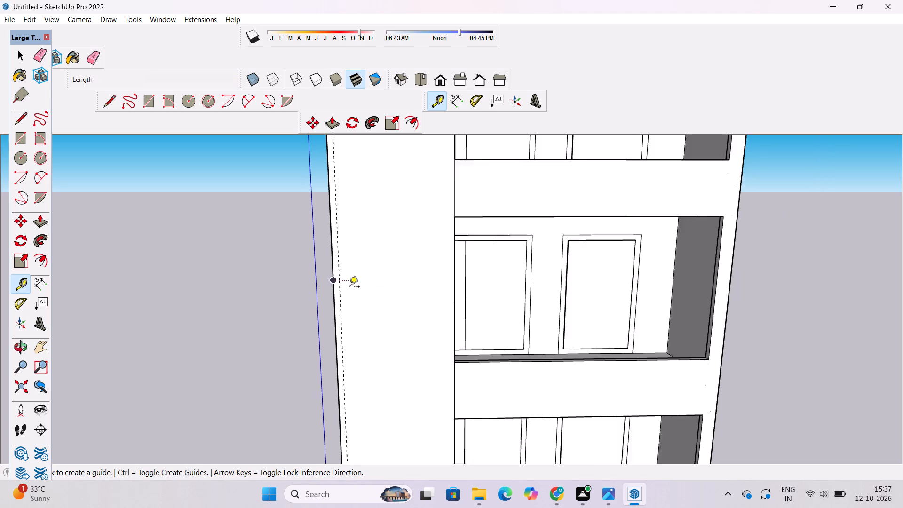
scroll(349, 287, down, 5)
scroll(344, 264, up, 8)
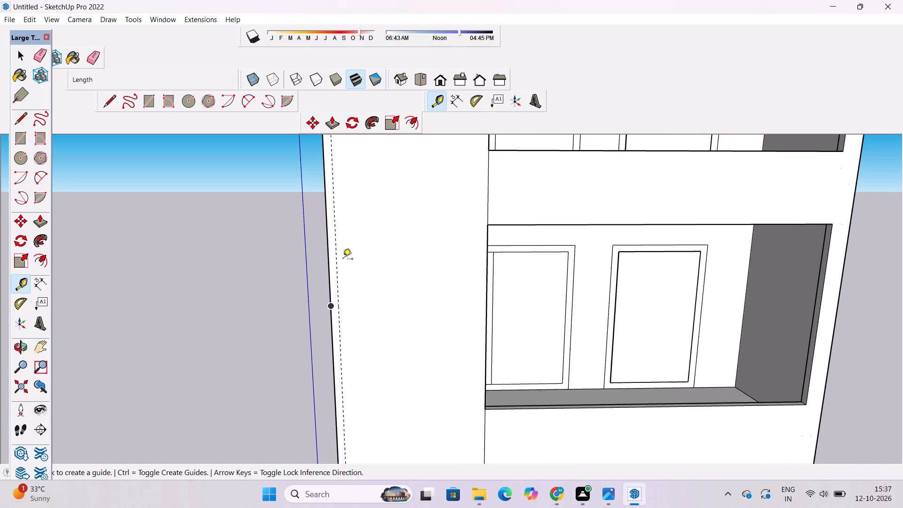
click(335, 241)
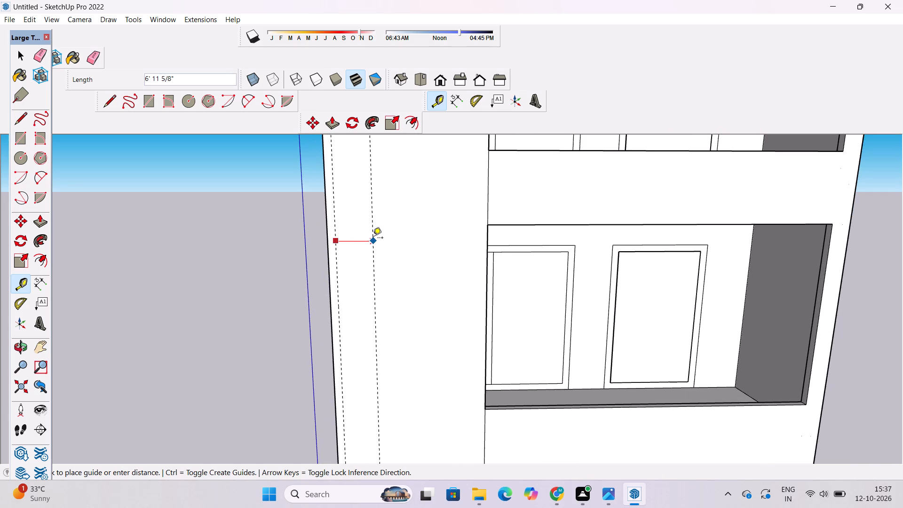
text(1.5')
key(Return)
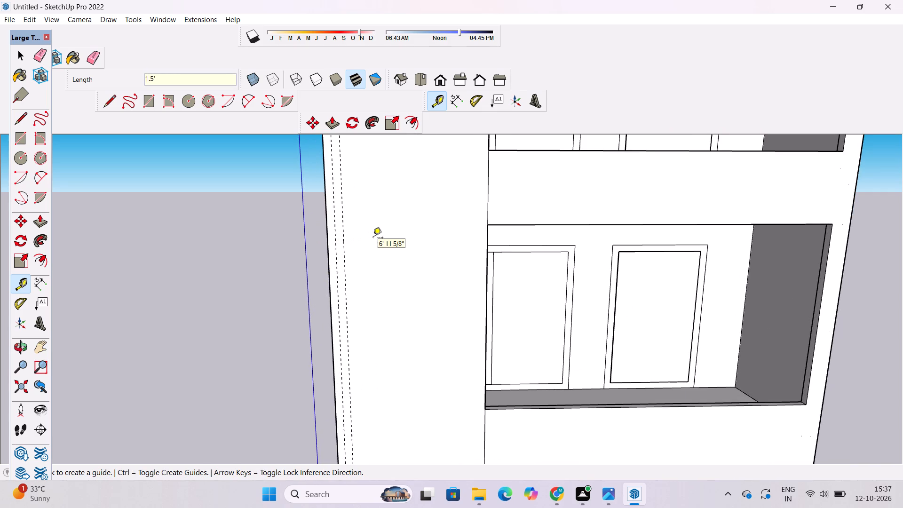
Undo the two vertical guides spaced 1.5' apart on the blank front wall.
scroll(370, 244, down, 12)
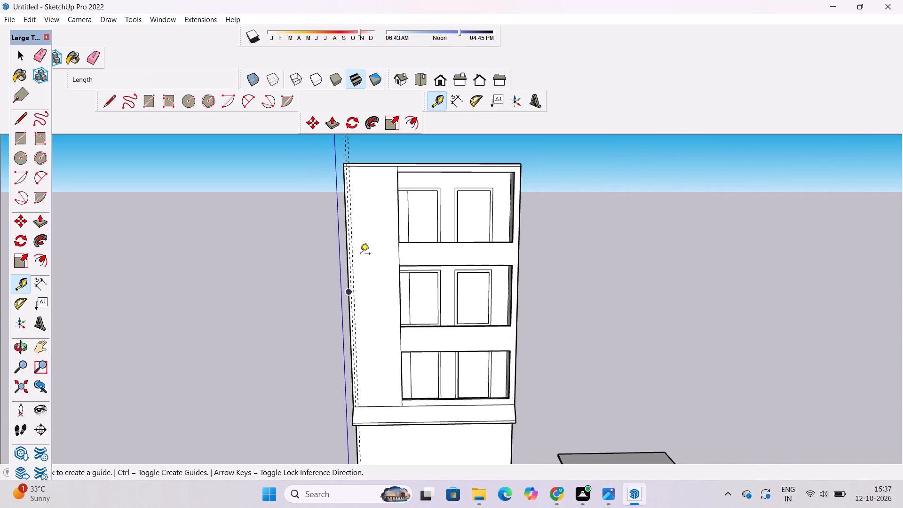
scroll(360, 254, up, 1)
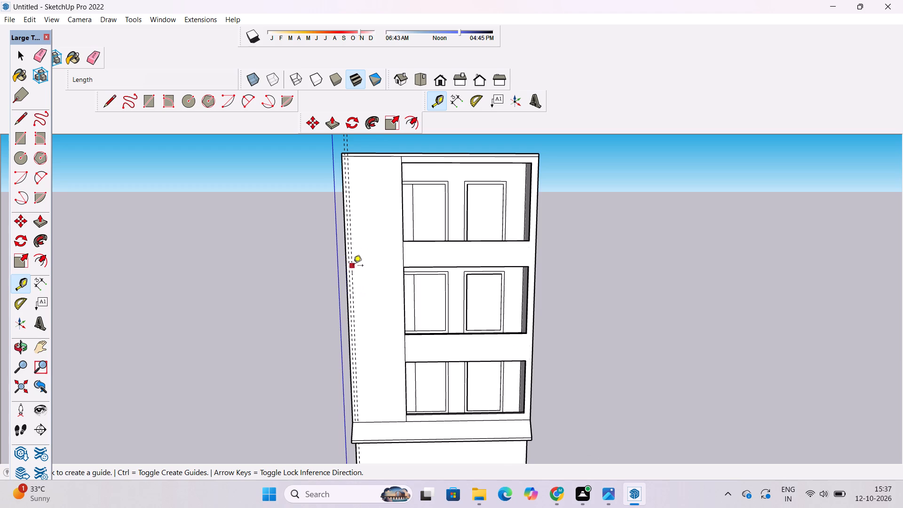
scroll(353, 270, up, 2)
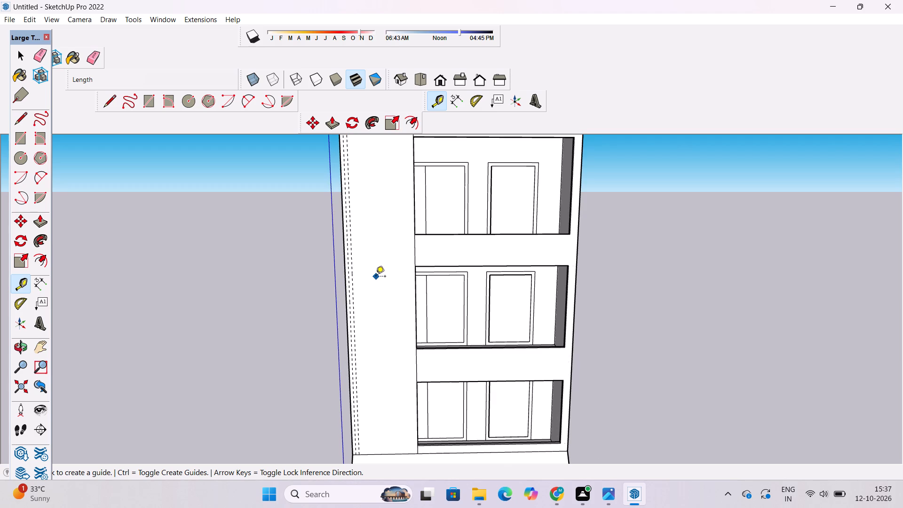
key(ctrl+z)
key(ctrl+z)
Place a vertical guide 2' in from the blank front wall's outer edge and another 6" further in.
scroll(345, 296, up, 4)
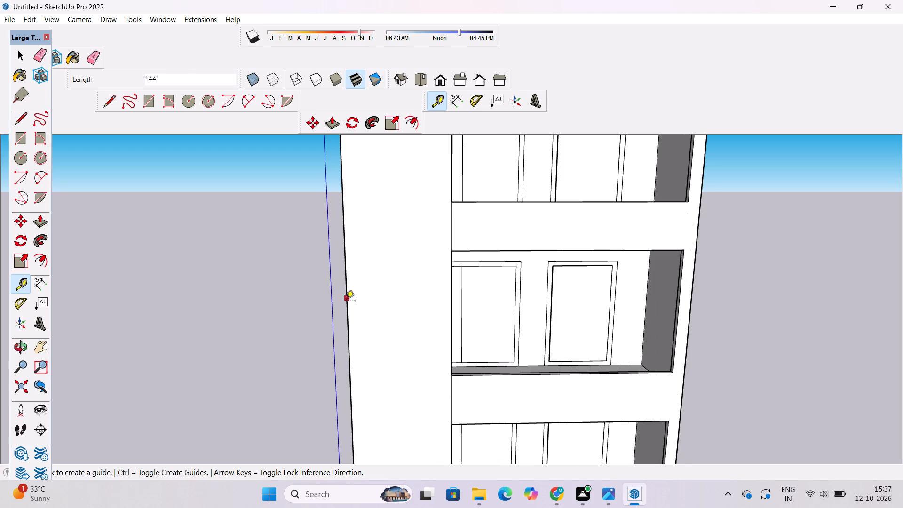
click(346, 307)
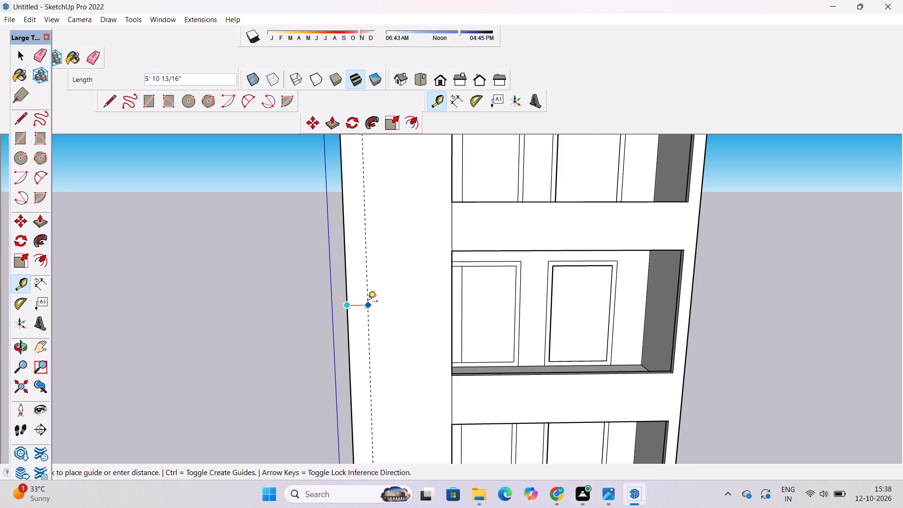
text(2')
key(Return)
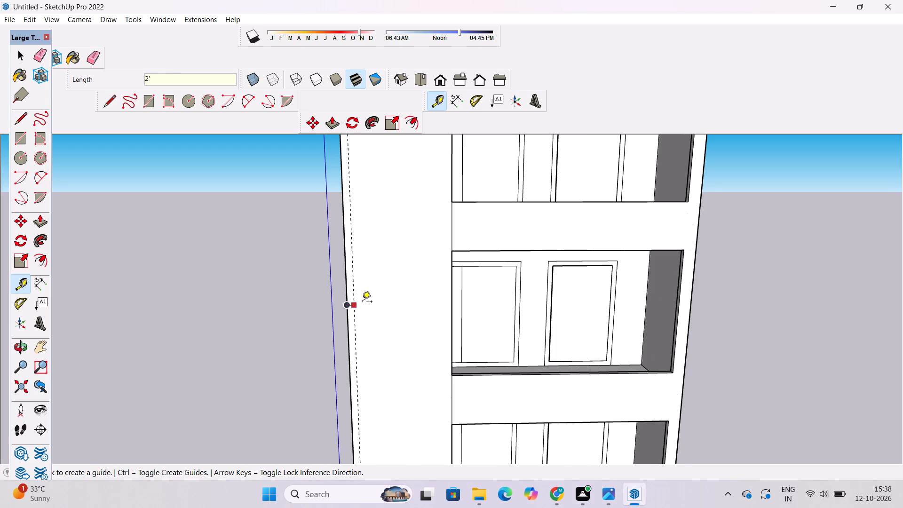
click(354, 261)
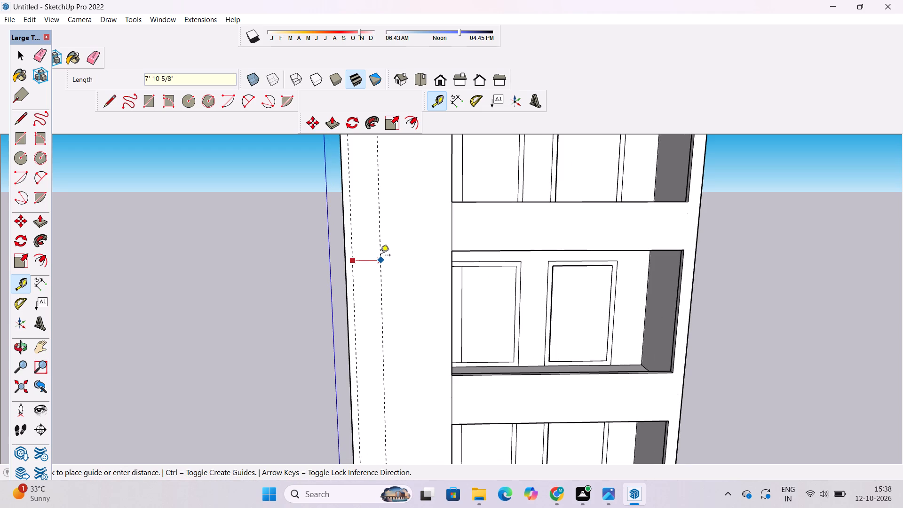
text(6")
key(Return)
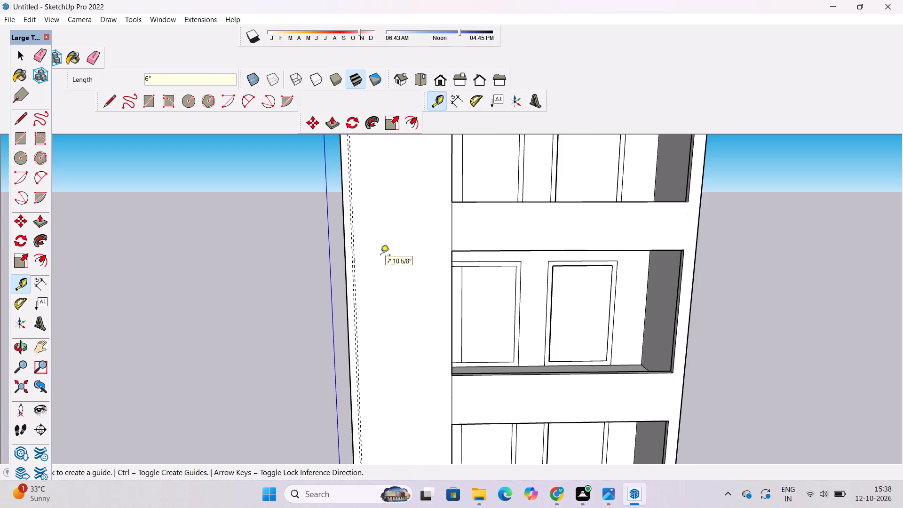
Add a second pair of vertical guides, one 2' in from the first pair's inner guide and another 6" beyond it.
scroll(366, 324, up, 9)
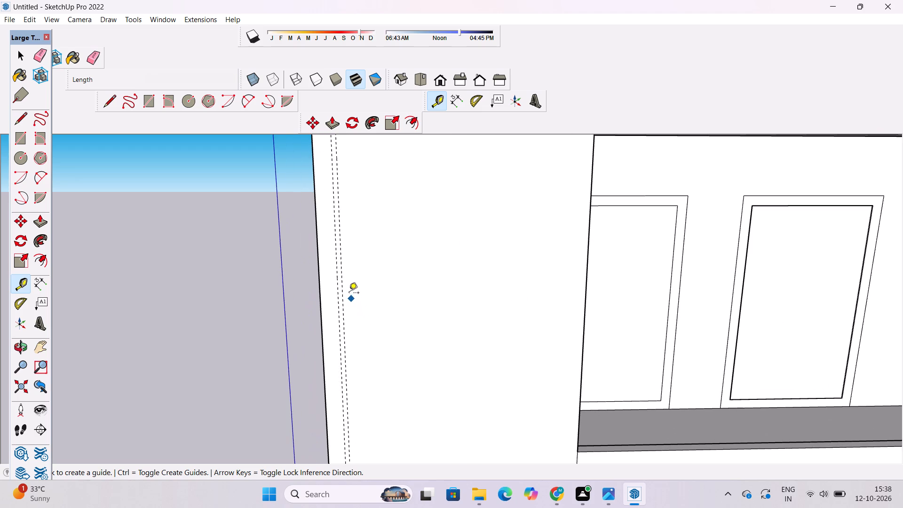
click(338, 252)
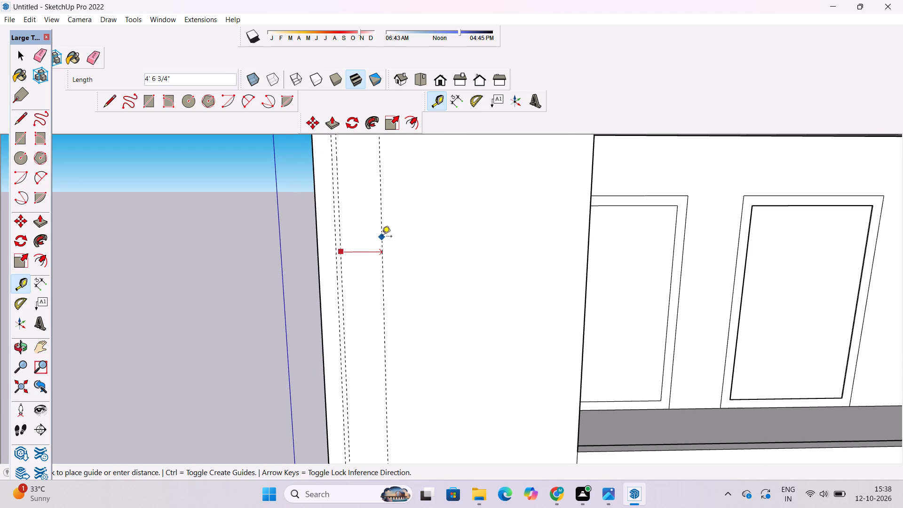
text(2')
key(Return)
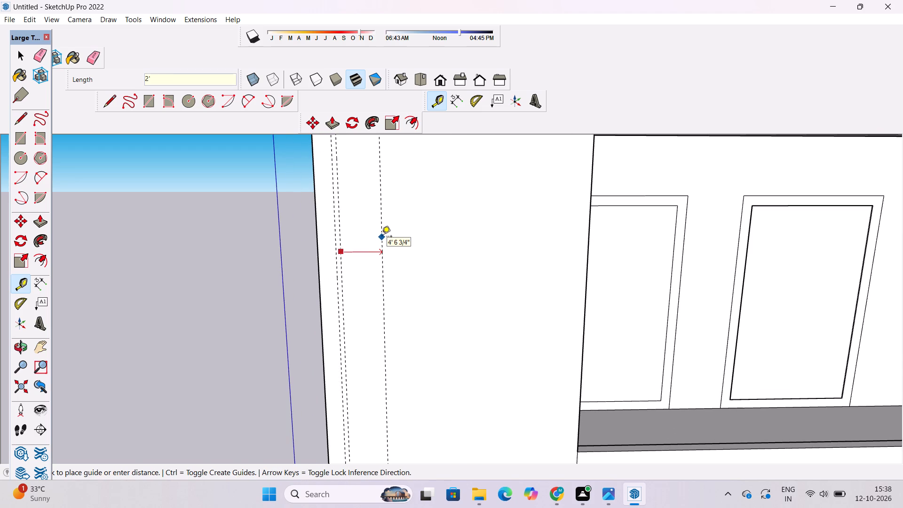
scroll(274, 294, down, 10)
scroll(303, 239, up, 10)
click(306, 219)
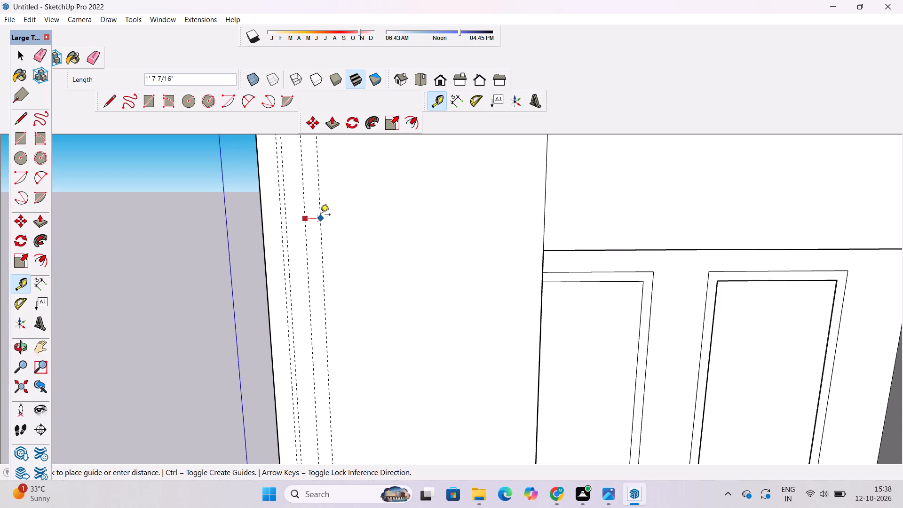
text(6")
key(Return)
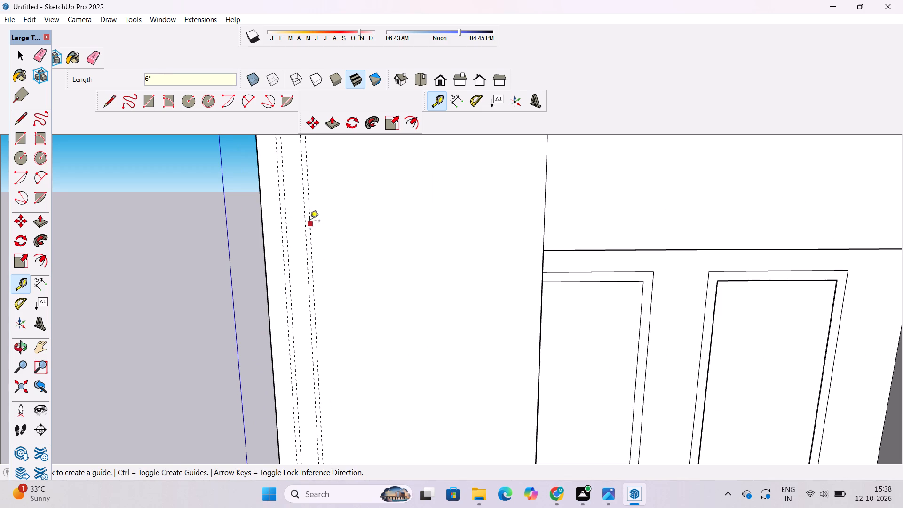
Add a third pair of vertical guides, one 2' in from the second pair and another 6" beyond it.
click(311, 219)
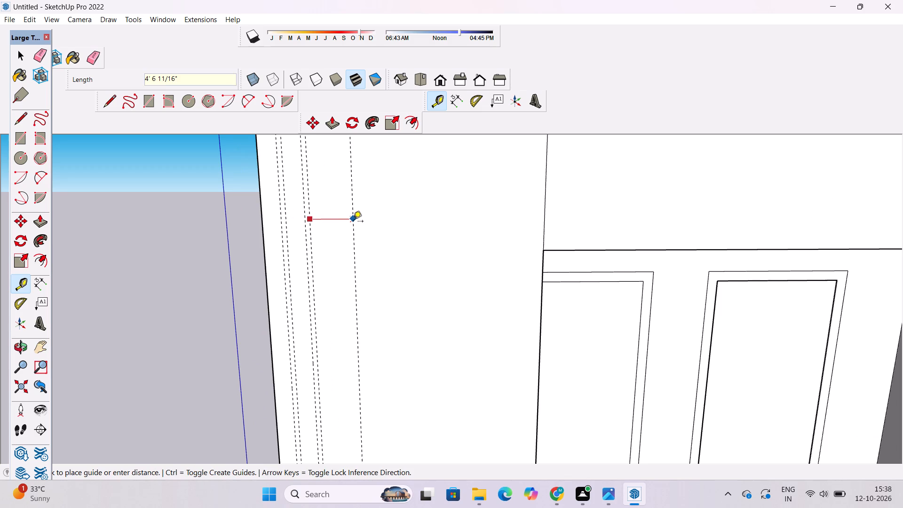
text(2')
key(Return)
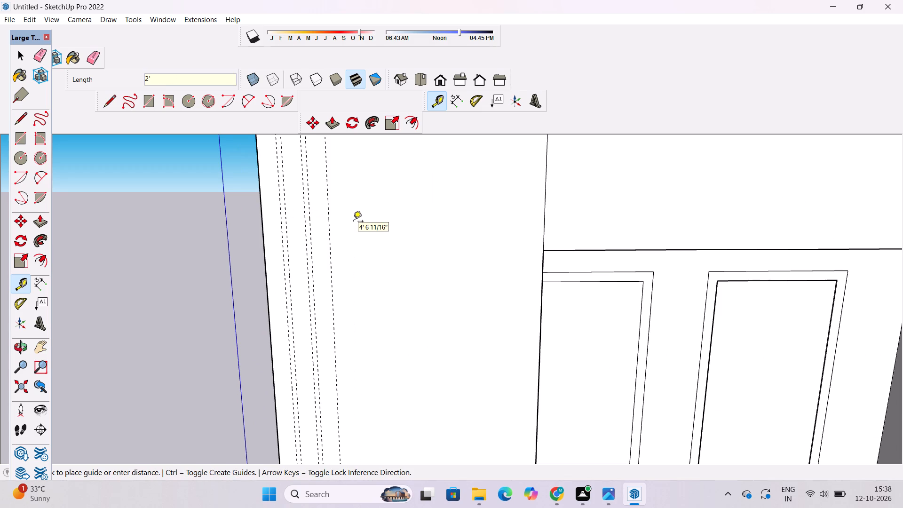
click(332, 254)
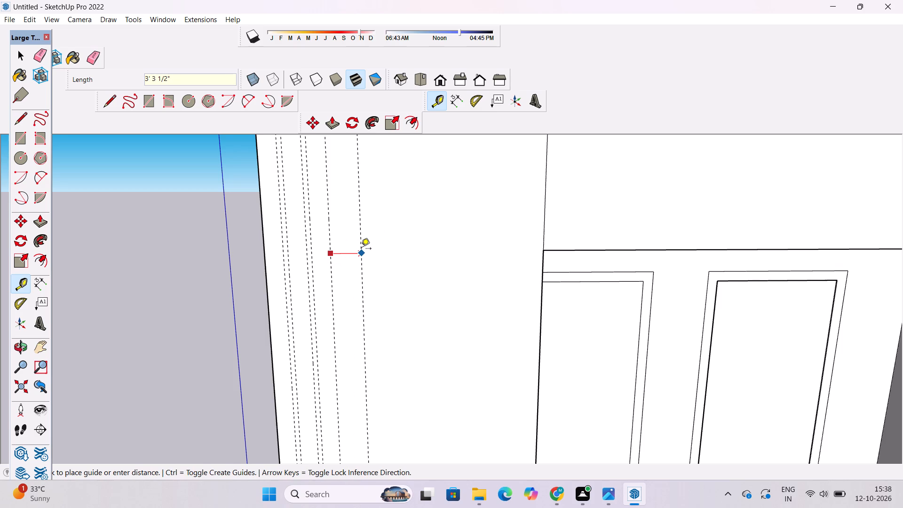
key(6)
key(shift+quotedbl)
key(Return)
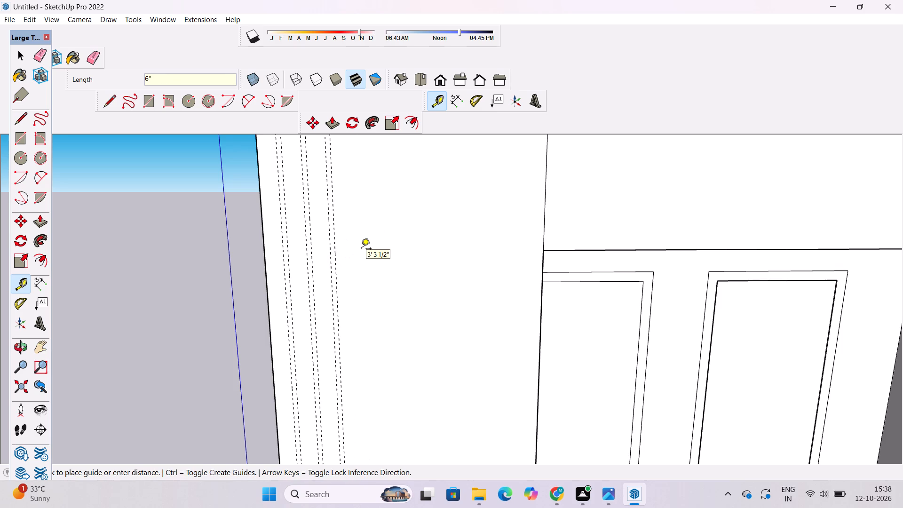
Add a fourth pair of vertical guides, one 2' in from the third pair and another 6" beyond it.
click(335, 237)
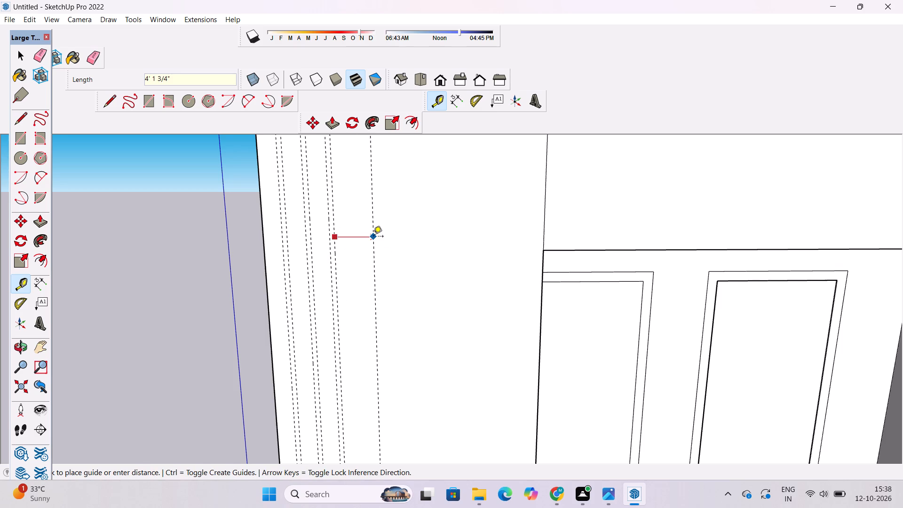
text(2')
key(Return)
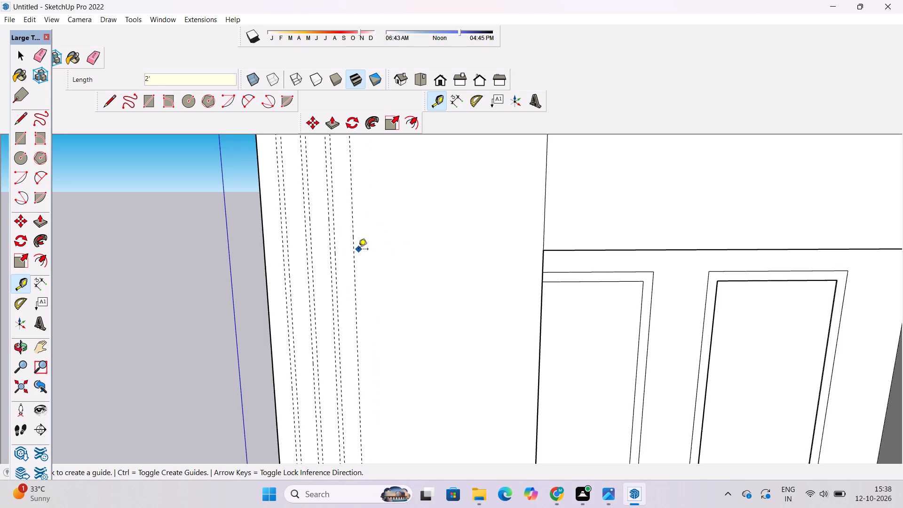
click(354, 226)
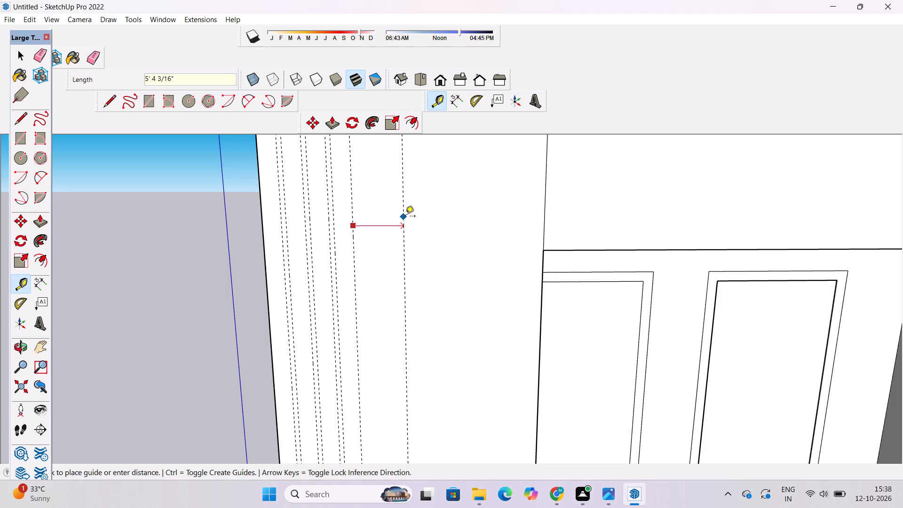
text(6")
key(Return)
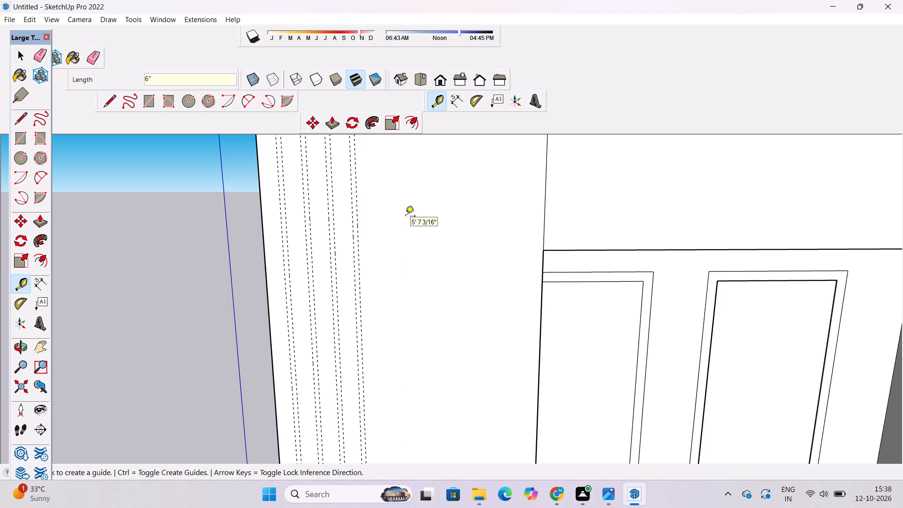
Add a fifth pair of vertical guides, one 2' in from the fourth pair and another 6" beyond it.
scroll(302, 222, down, 1)
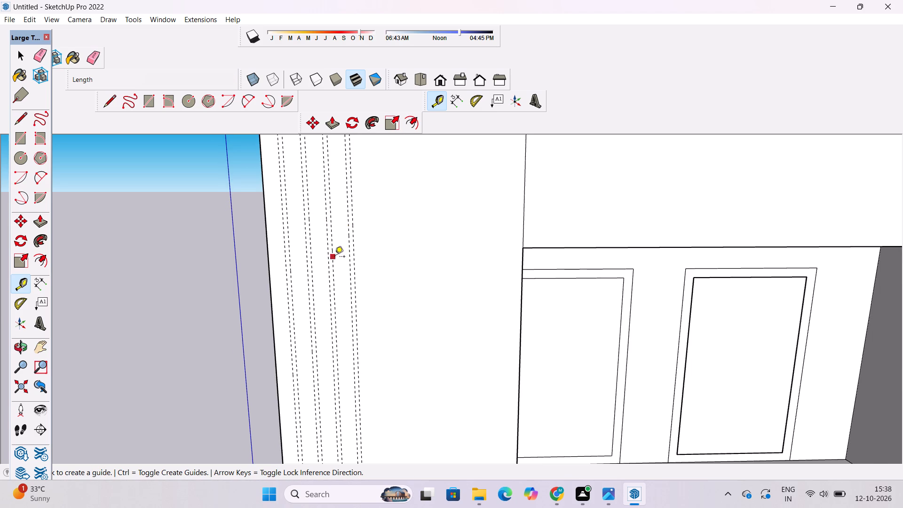
scroll(354, 243, up, 5)
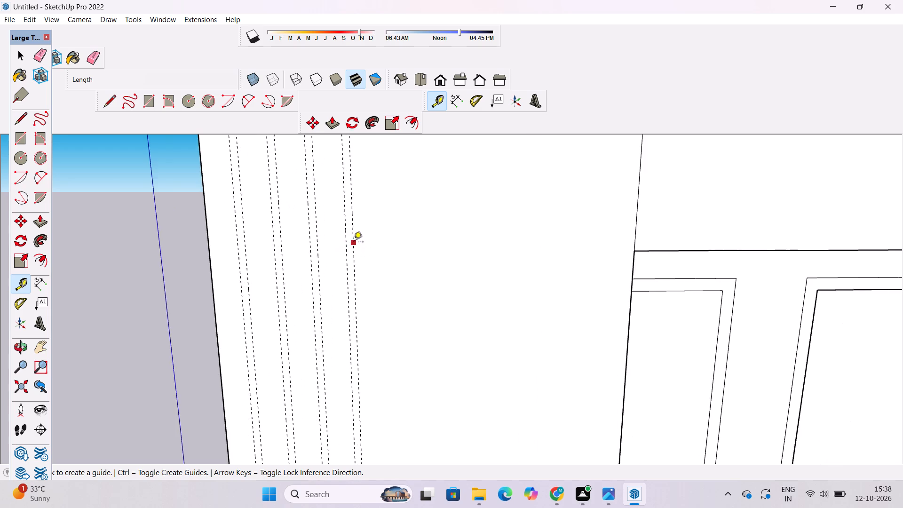
scroll(354, 243, up, 3)
click(354, 243)
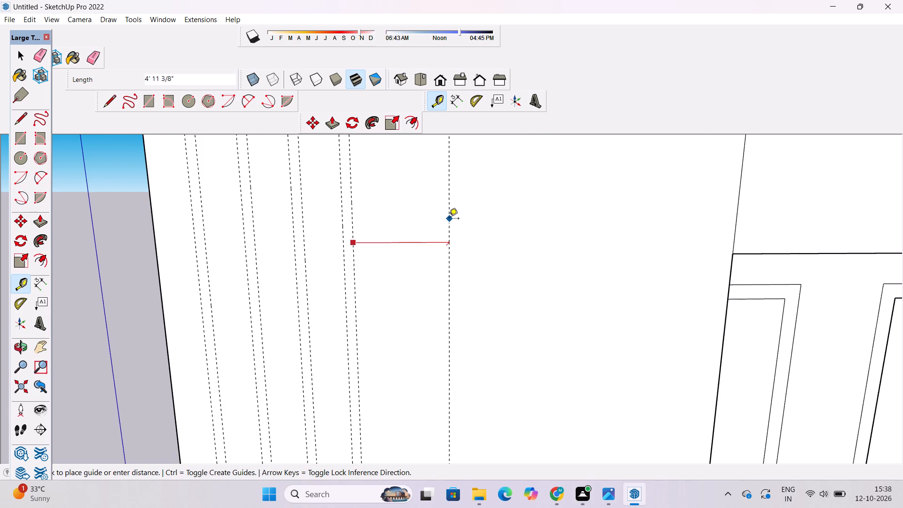
text(2')
key(Return)
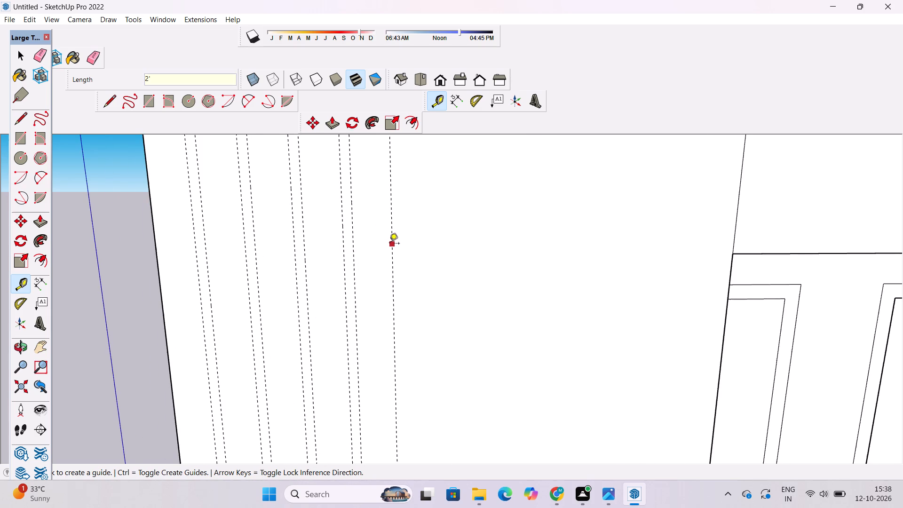
click(389, 244)
text(6")
key(Return)
Add a sixth pair of vertical guides, one 2' in from the fifth pair and another 6" beyond it.
click(404, 256)
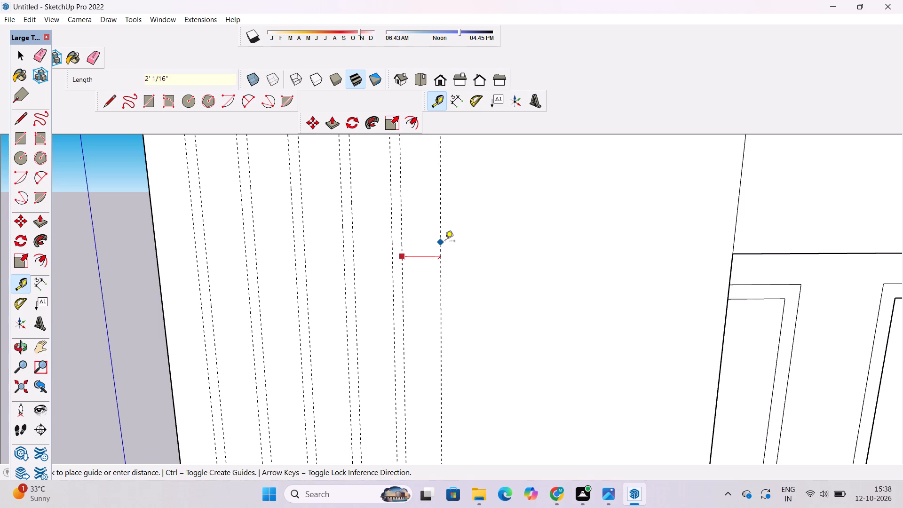
text(2')
key(Return)
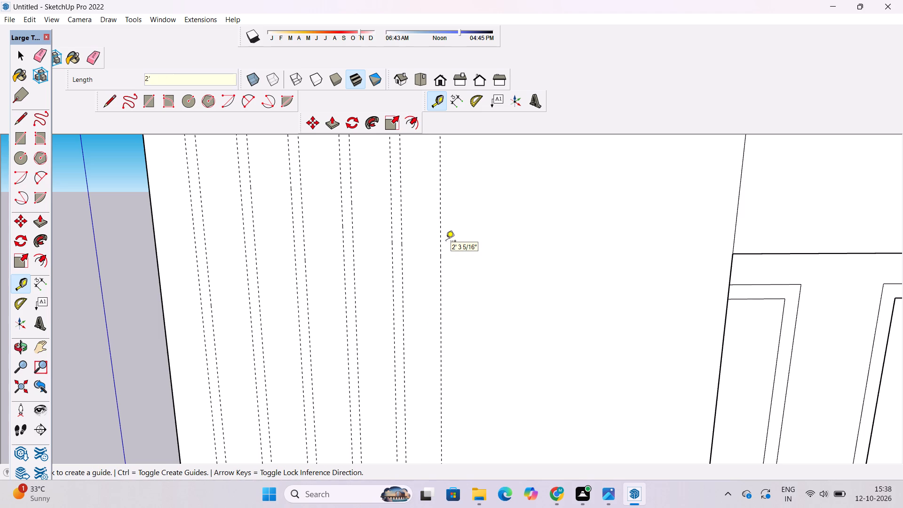
scroll(393, 262, down, 3)
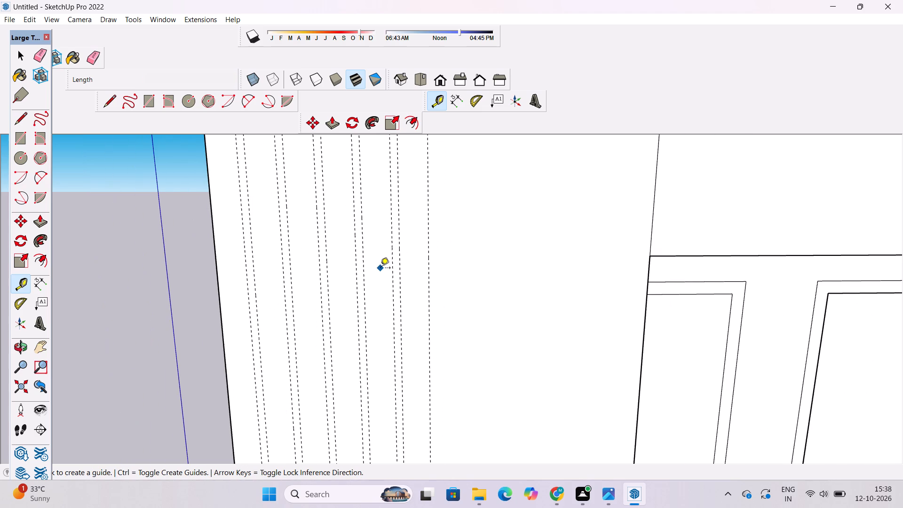
scroll(360, 283, down, 1)
click(424, 263)
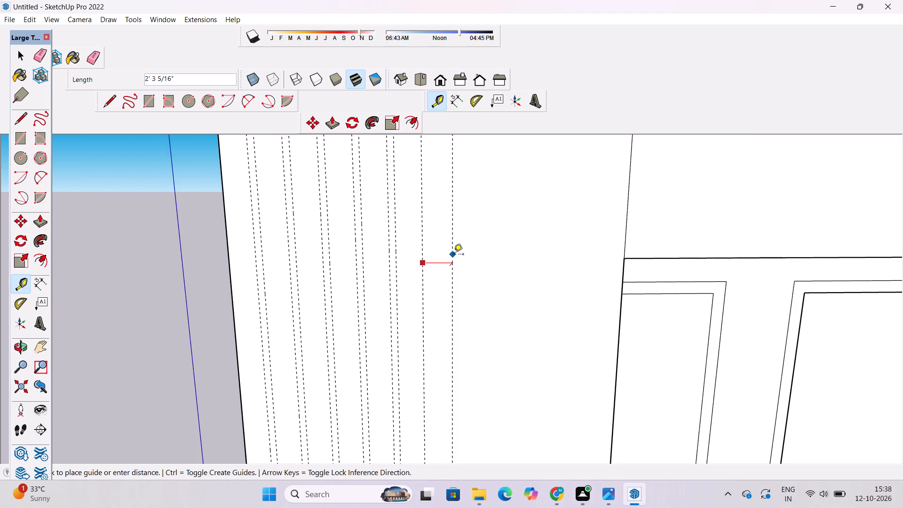
key(6)
key(shift+quotedbl)
key(Return)
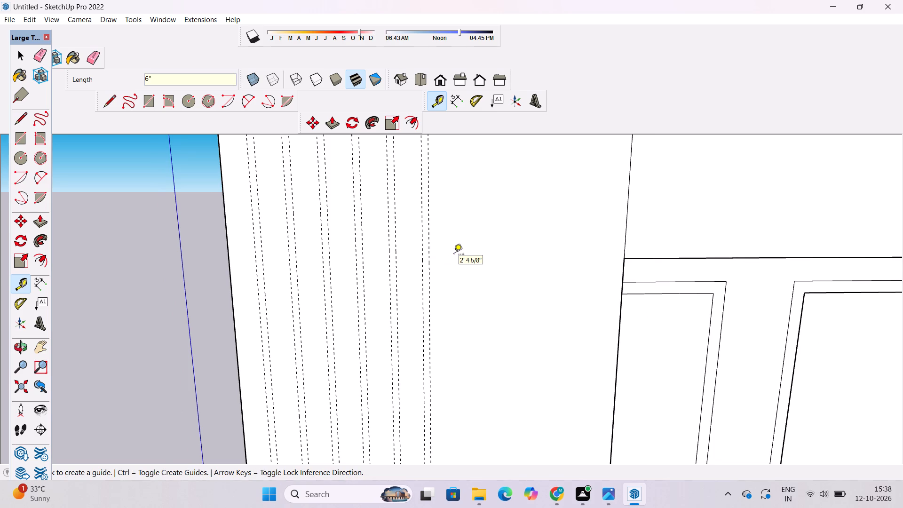
Add a seventh pair of vertical guides, one 2' in from the sixth pair and another 6" beyond it.
scroll(370, 294, down, 4)
scroll(416, 277, up, 8)
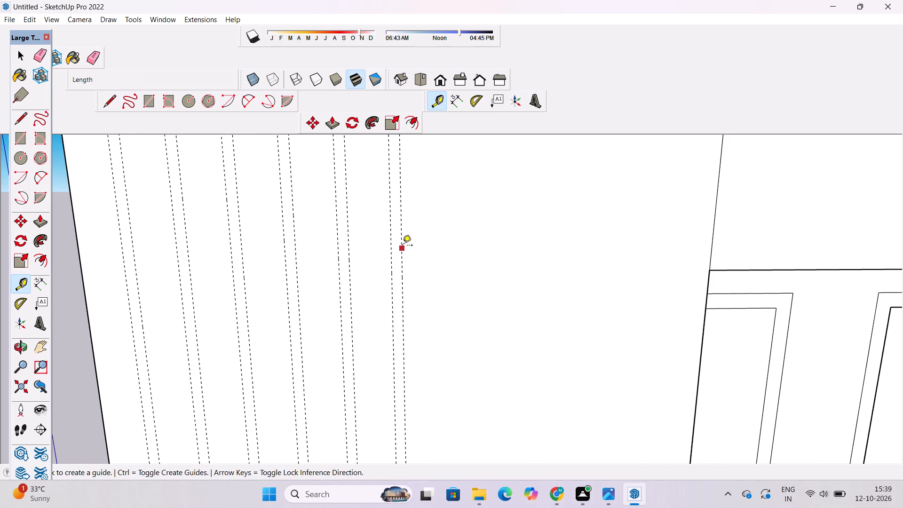
click(402, 245)
text(2')
key(Return)
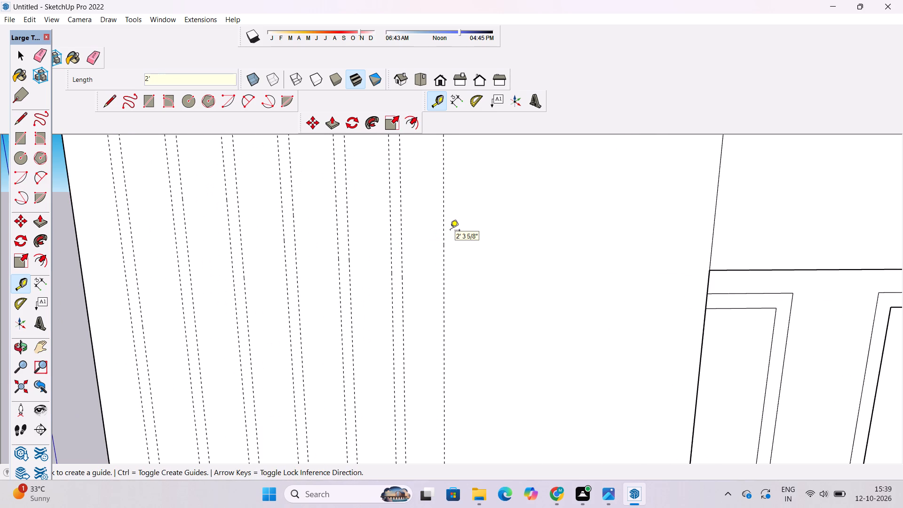
click(444, 233)
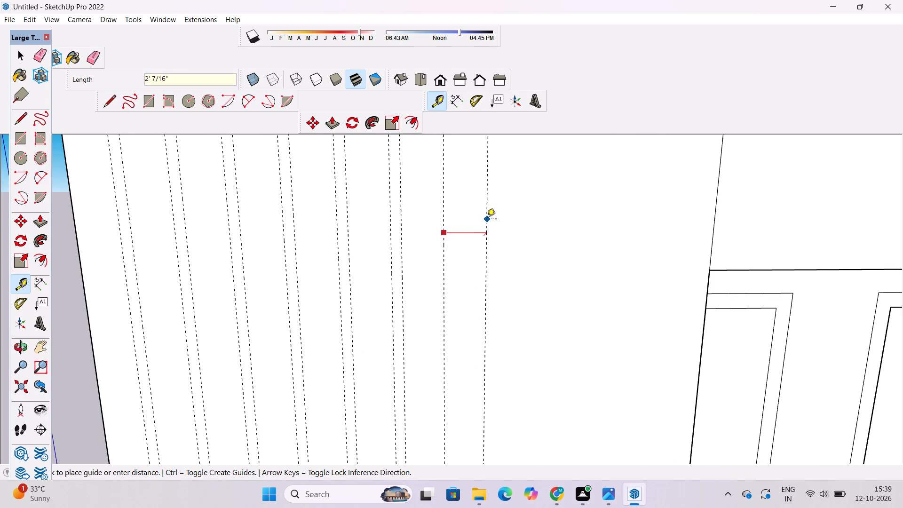
key(6)
key(shift+quotedbl)
key(Return)
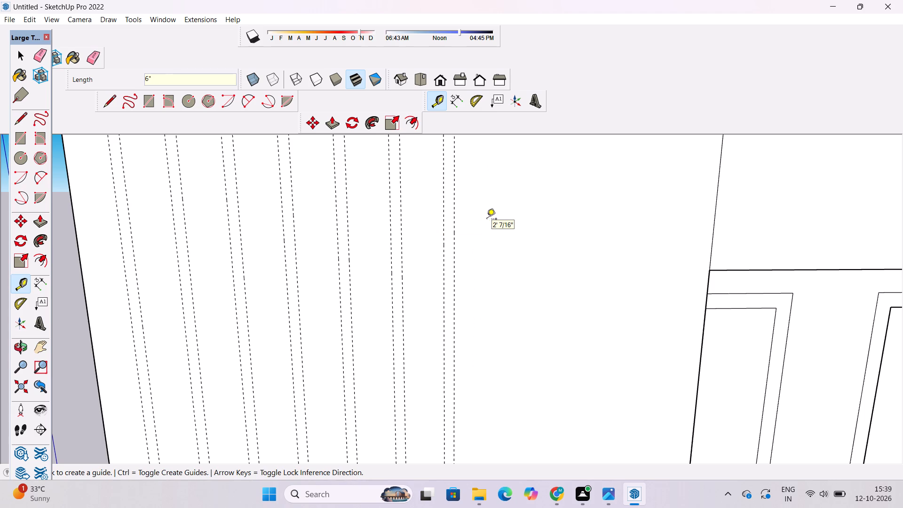
Add an eighth pair of vertical guides, one 2' in from the seventh pair and another 6" beyond it.
click(456, 239)
text(2')
key(Return)
click(499, 194)
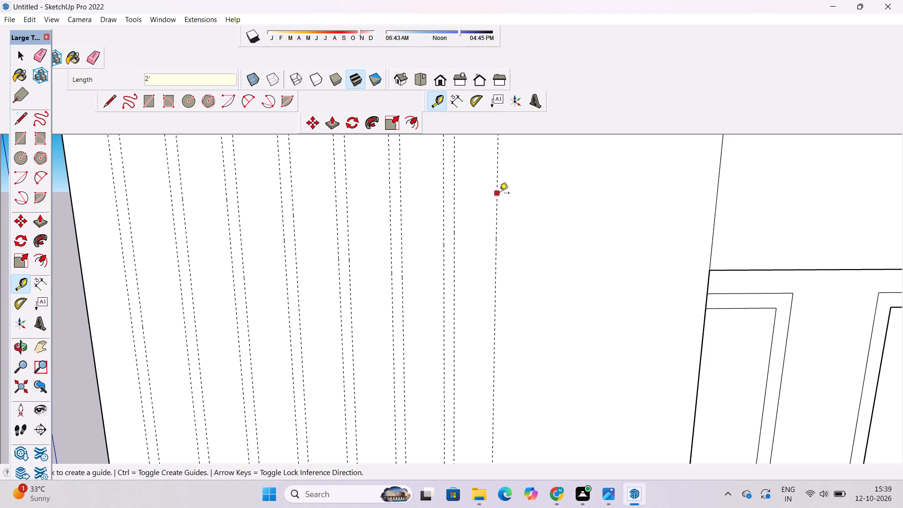
text(6")
key(Return)
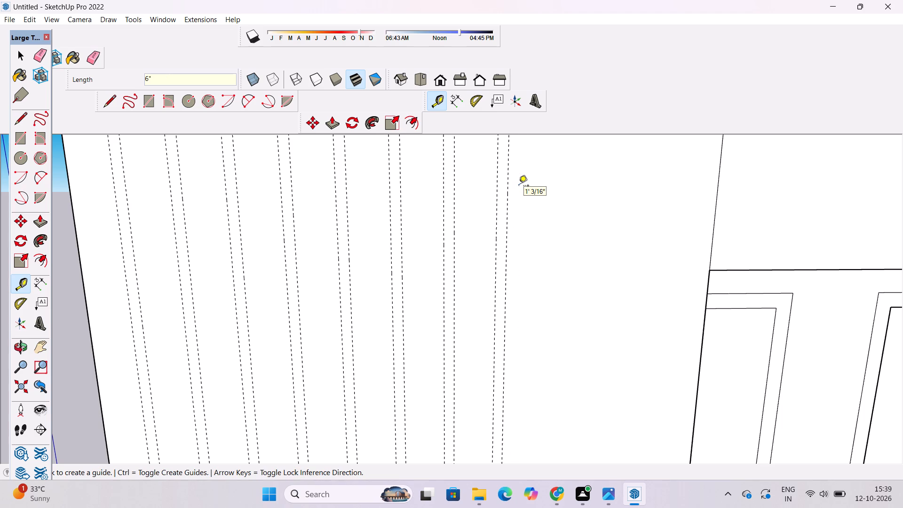
Add a ninth pair of vertical guides, one 2' in from the eighth pair and another 6" beyond it.
scroll(409, 242, down, 10)
scroll(448, 224, up, 4)
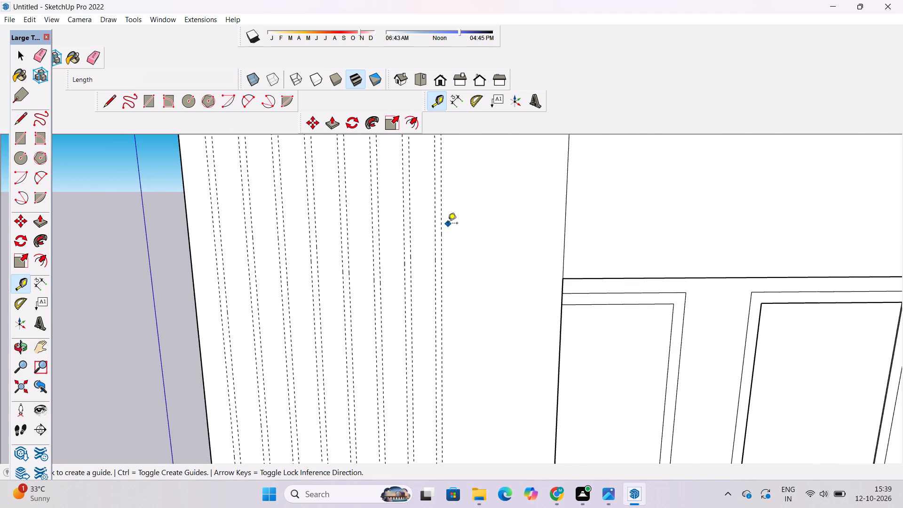
scroll(435, 254, up, 6)
click(447, 259)
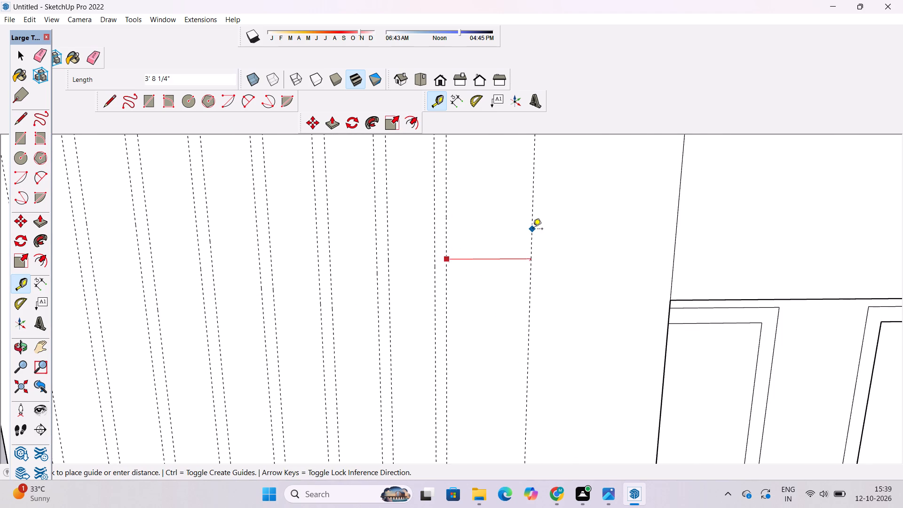
text(2')
key(Return)
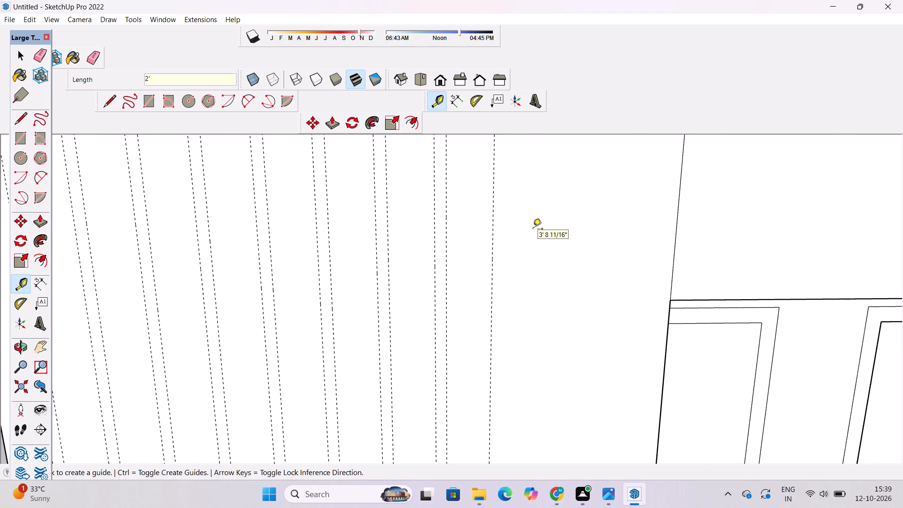
scroll(426, 268, down, 9)
click(455, 239)
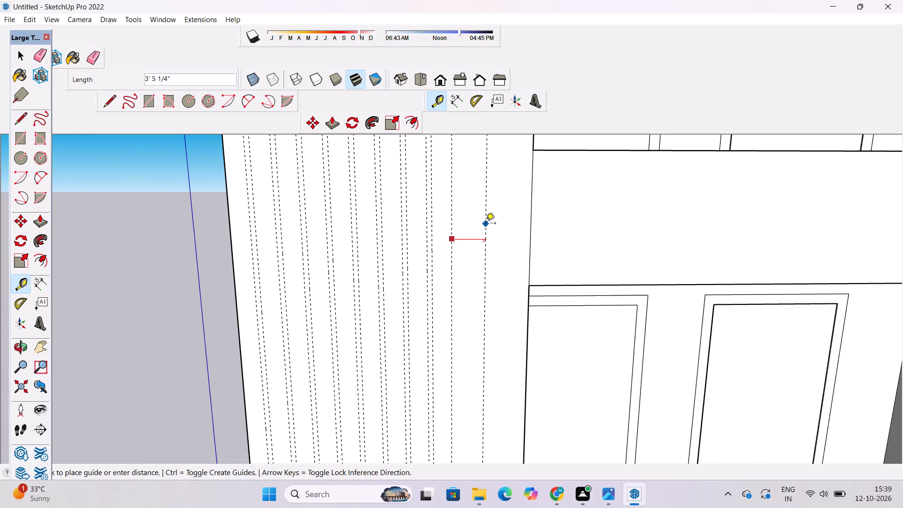
text(6")
key(Return)
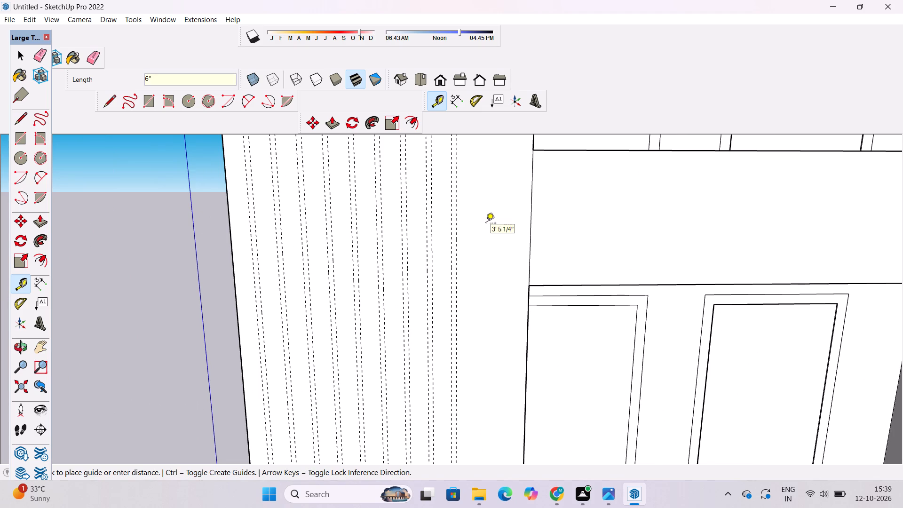
Add a tenth pair of vertical guides, one 2' in from the ninth pair and another 6" beyond it.
scroll(479, 230, up, 8)
click(443, 218)
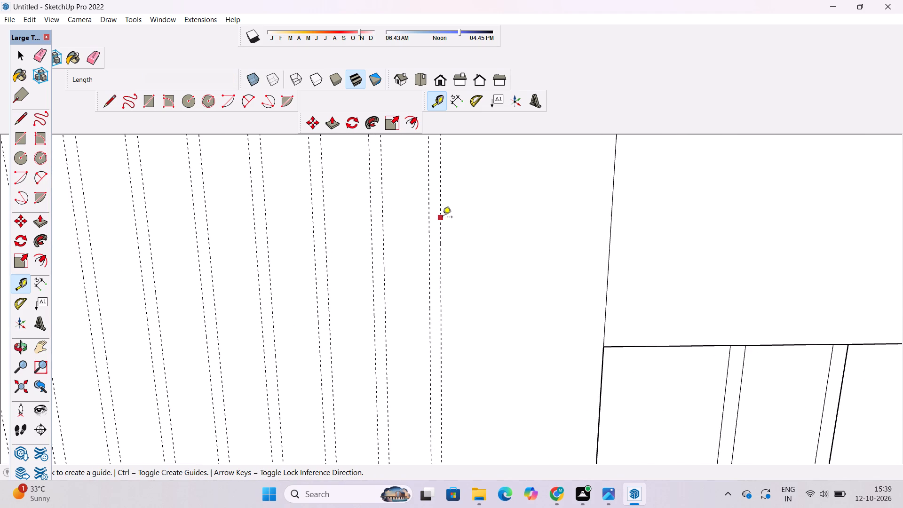
scroll(474, 230, down, 6)
text(2')
key(Return)
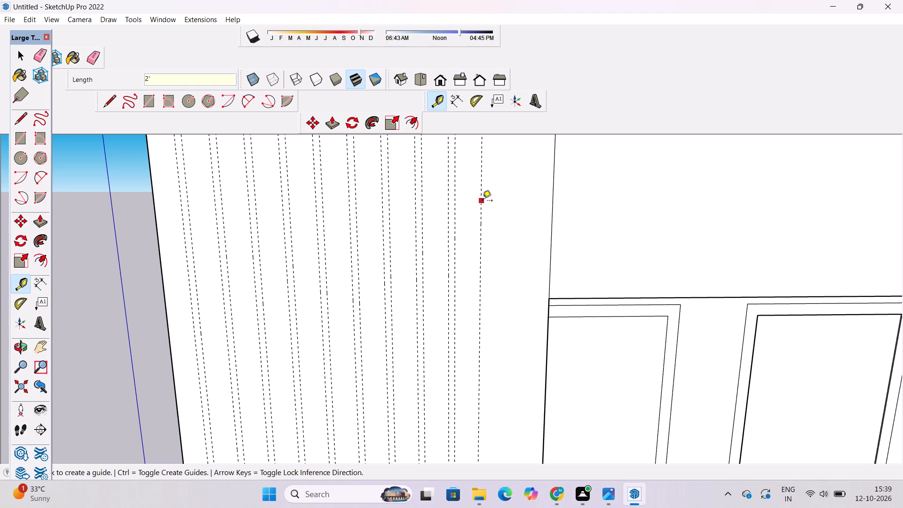
click(483, 201)
text(6")
key(Return)
Add an eleventh pair of vertical guides, one 2' in from the tenth pair and another 6" beyond it.
scroll(513, 200, up, 5)
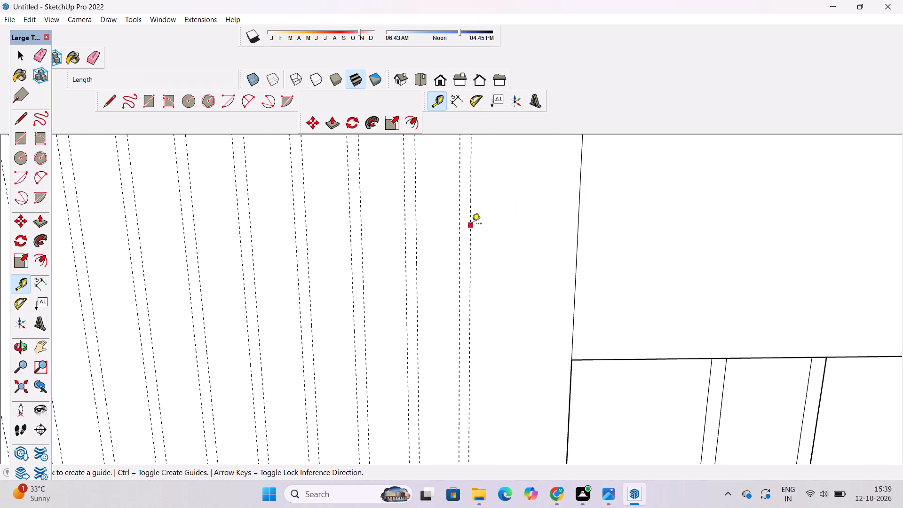
click(469, 216)
text(2')
key(Return)
click(515, 185)
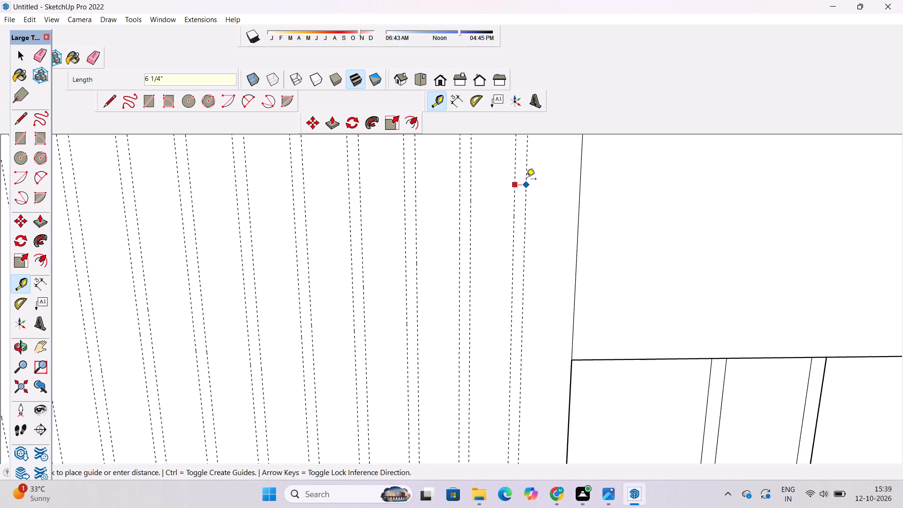
text(6")
key(Return)
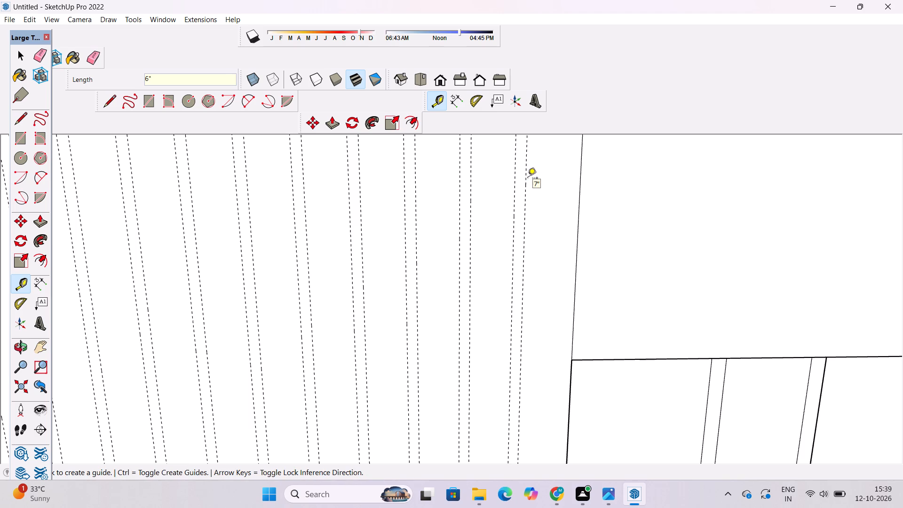
Examine the full guide layout on the blank front wall and where it meets the wall's top edge.
scroll(523, 190, down, 17)
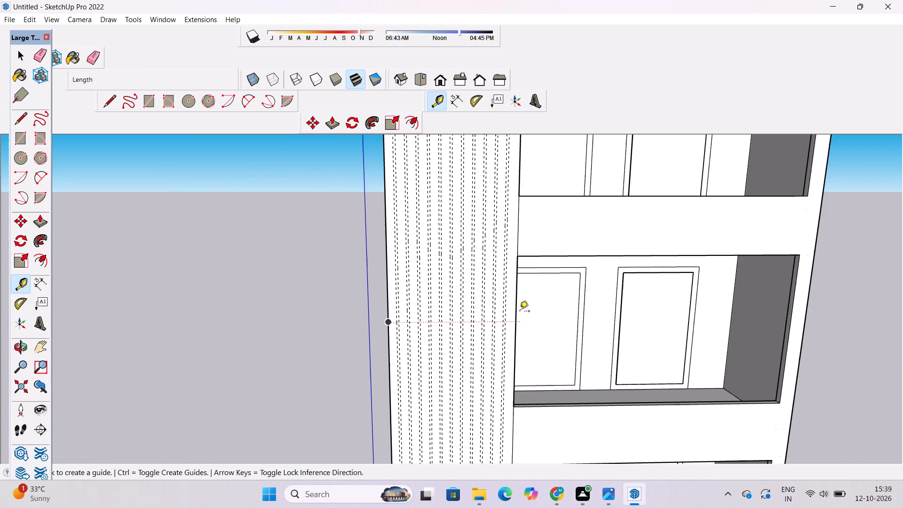
scroll(492, 315, down, 2)
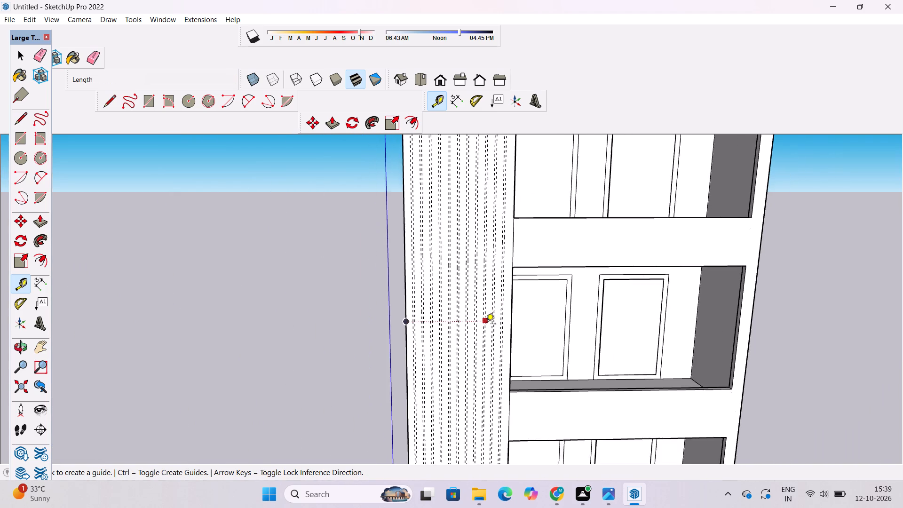
scroll(486, 325, down, 1)
scroll(546, 312, up, 5)
key(space)
text(o)
scroll(495, 337, down, 4)
shift+drag(491, 341, 497, 411)
shift+scroll(348, 254, down, 5)
shift+drag(391, 226, 392, 262)
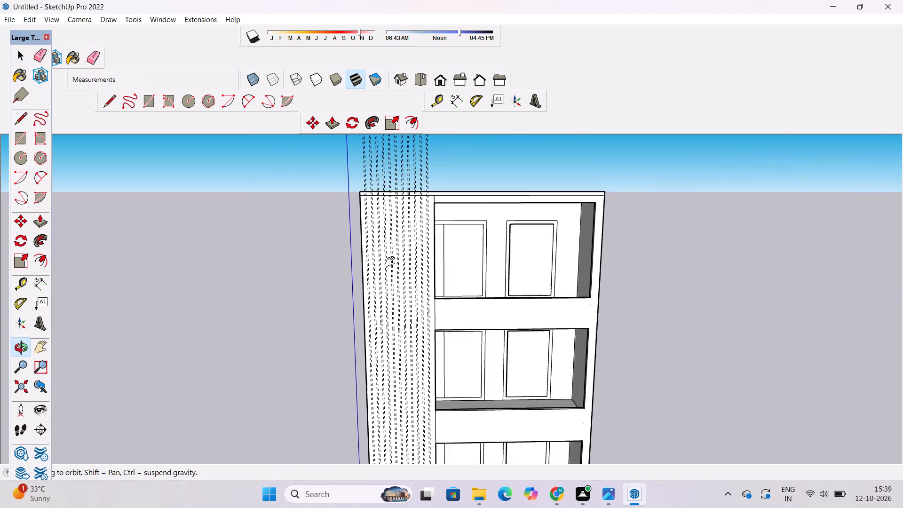
shift+drag(392, 262, 392, 264)
shift+scroll(385, 238, up, 9)
shift+click(372, 248)
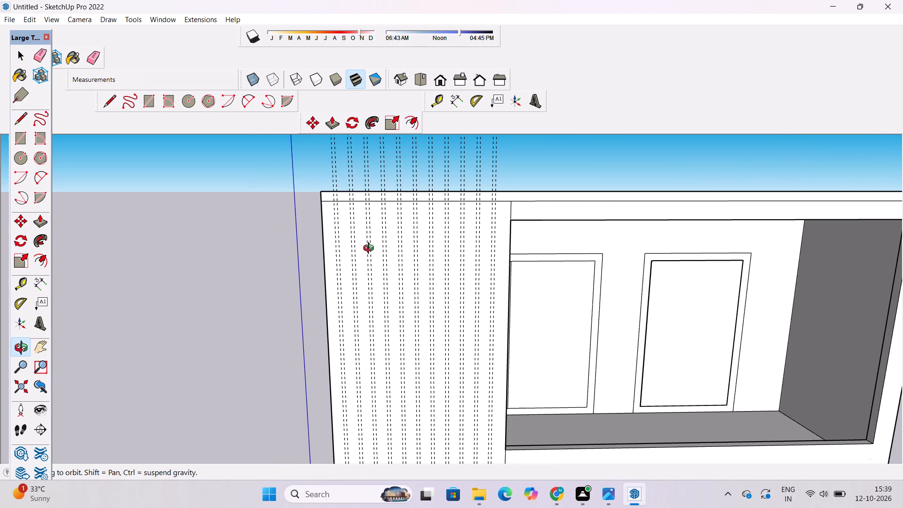
shift+drag(390, 244, 386, 254)
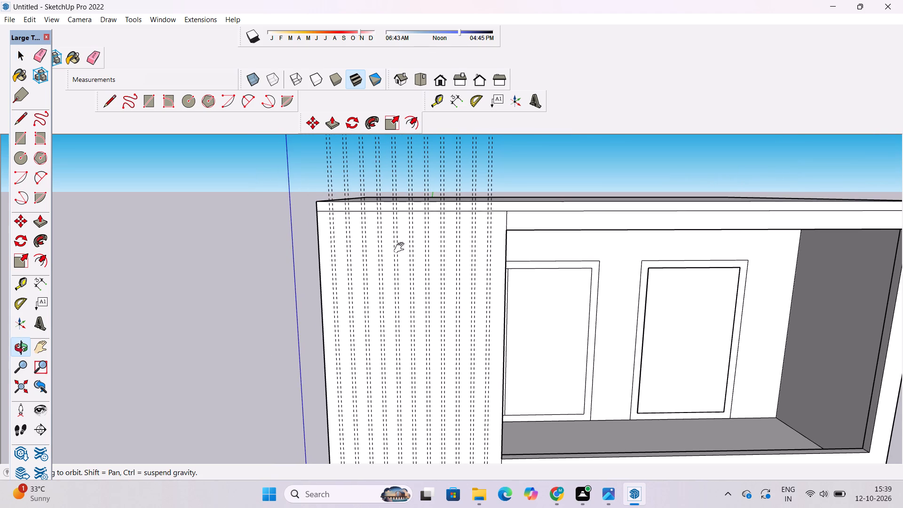
shift+drag(407, 242, 406, 250)
scroll(451, 246, up, 3)
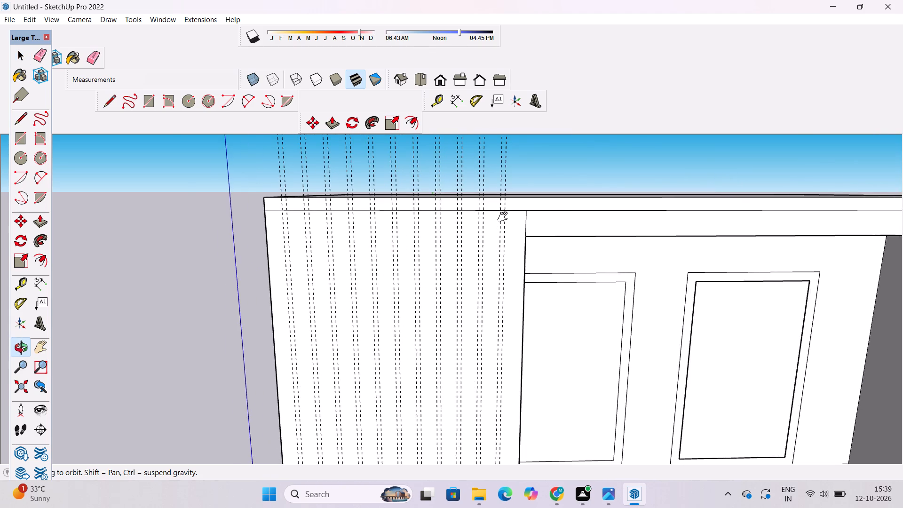
shift+drag(505, 217, 452, 231)
scroll(442, 242, down, 5)
shift+drag(388, 305, 403, 268)
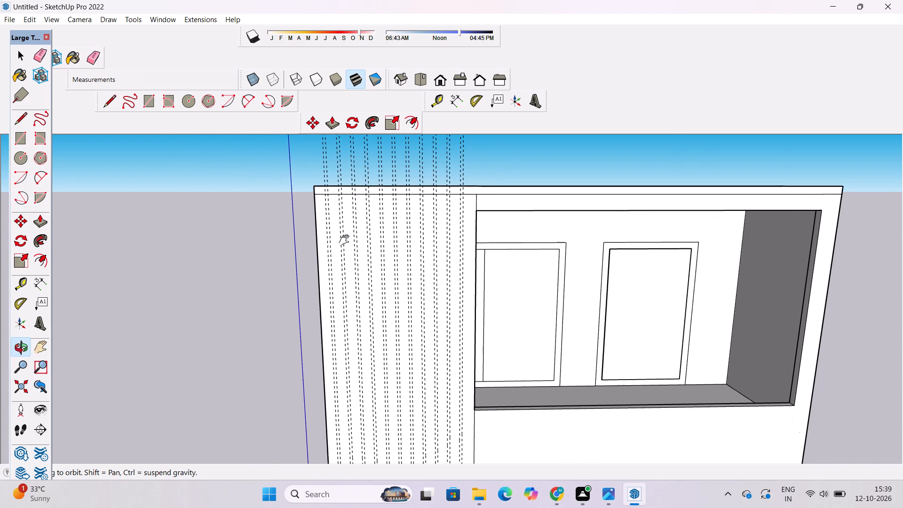
shift+drag(349, 236, 364, 200)
Draw a 6" by 145' 6" rectangle between the first pair of guides, from the wall's top edge down to the sloped projection.
key(l)
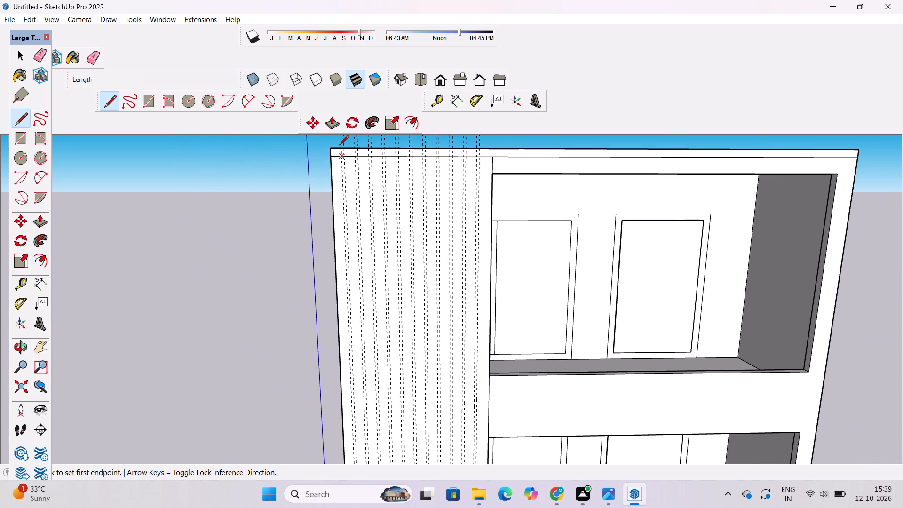
scroll(339, 146, up, 7)
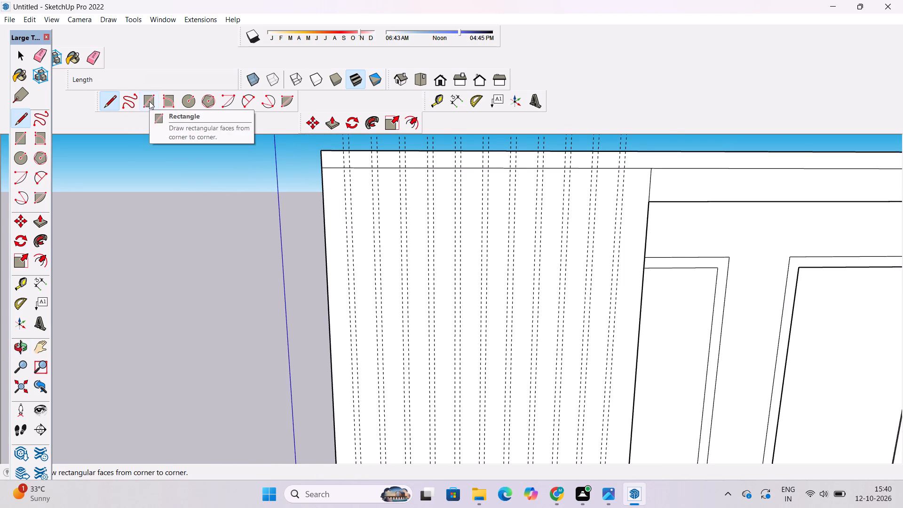
click(145, 105)
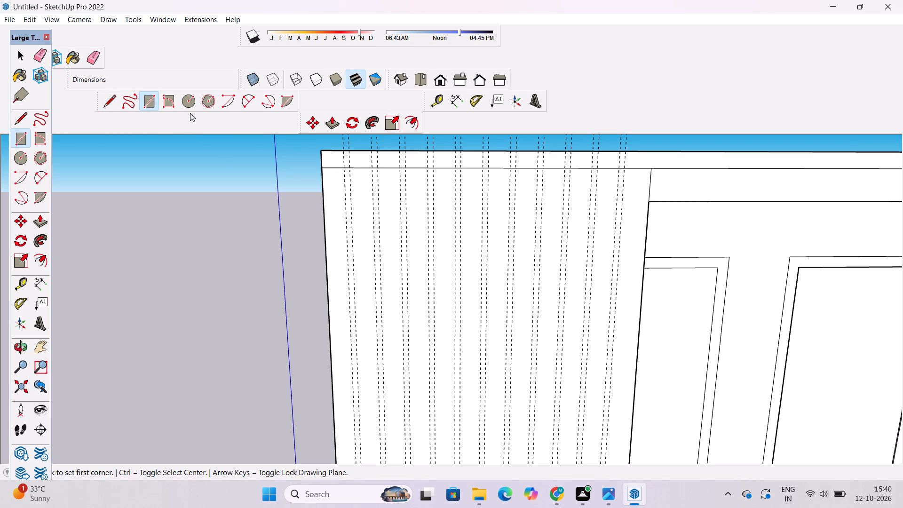
scroll(193, 113, down, 2)
scroll(271, 160, down, 3)
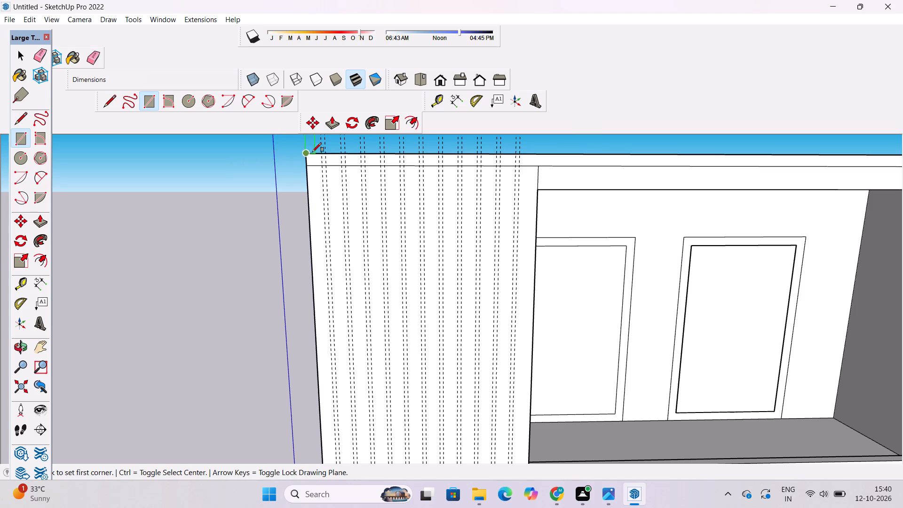
scroll(320, 154, up, 2)
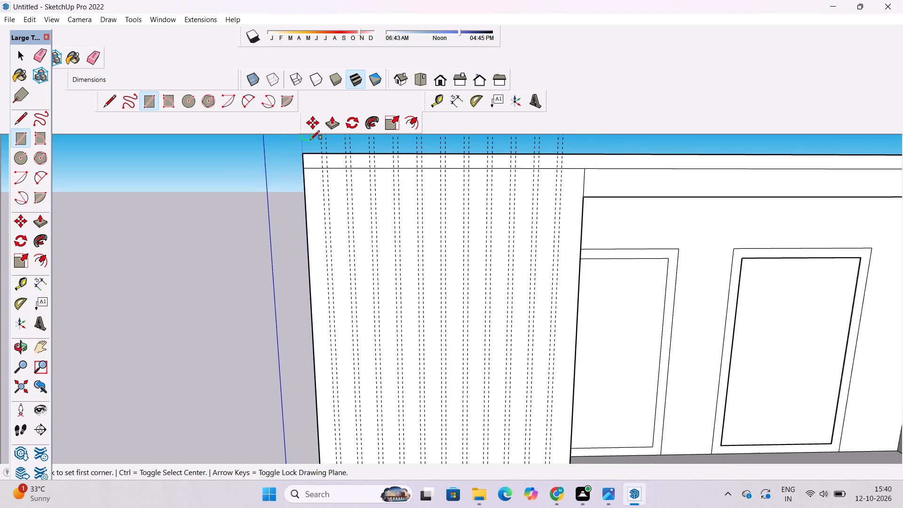
scroll(310, 140, down, 2)
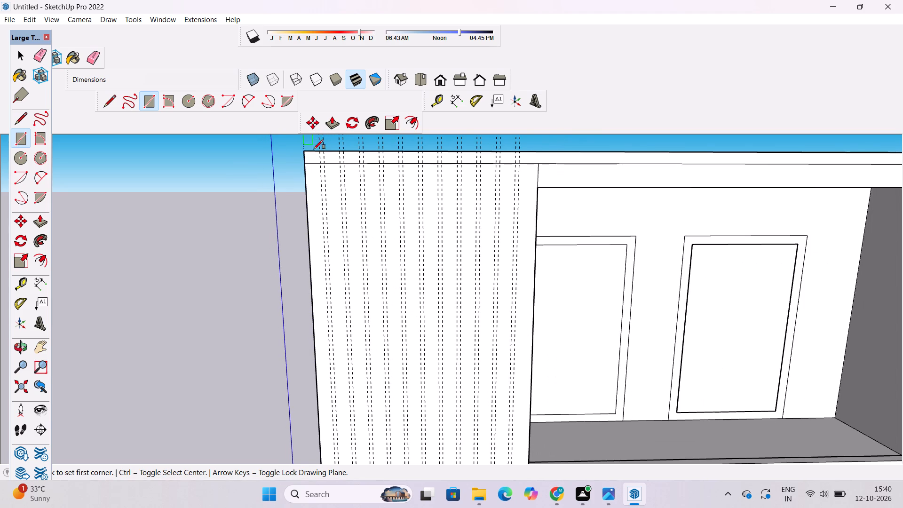
scroll(325, 167, up, 8)
scroll(310, 194, down, 3)
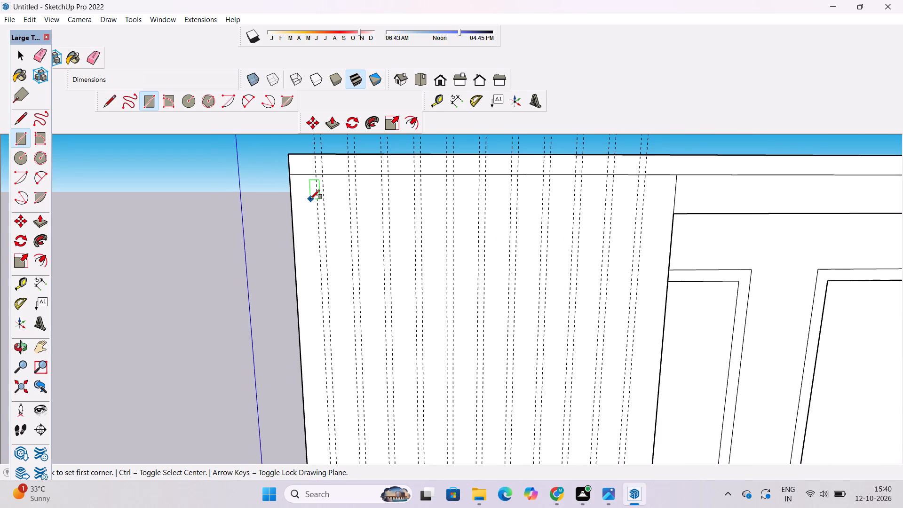
scroll(304, 178, up, 1)
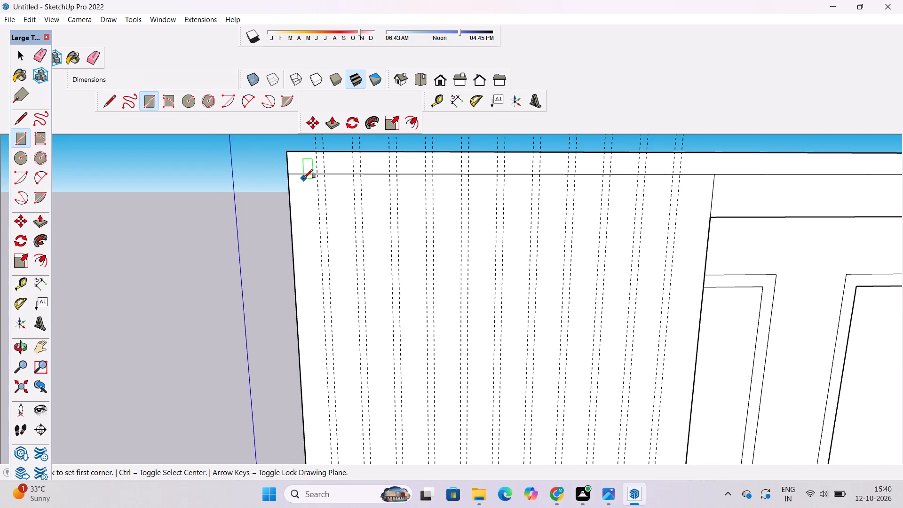
scroll(304, 178, up, 1)
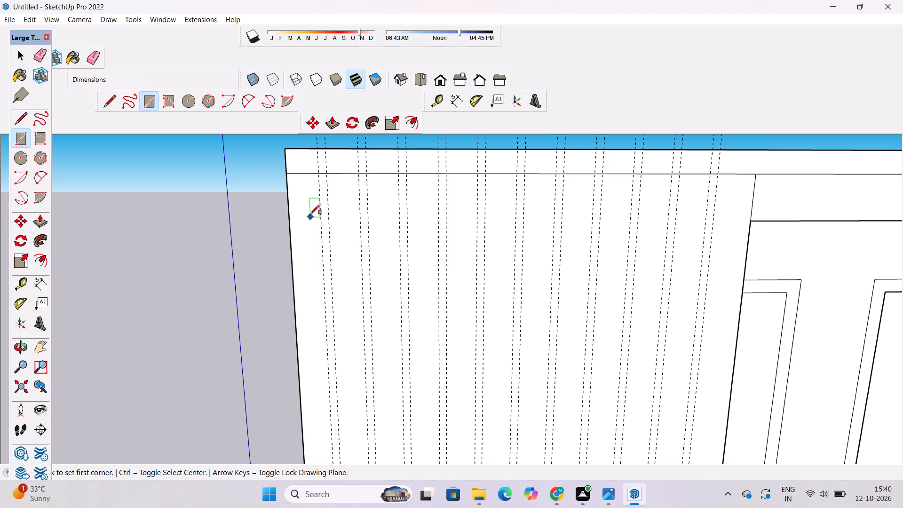
scroll(308, 211, down, 1)
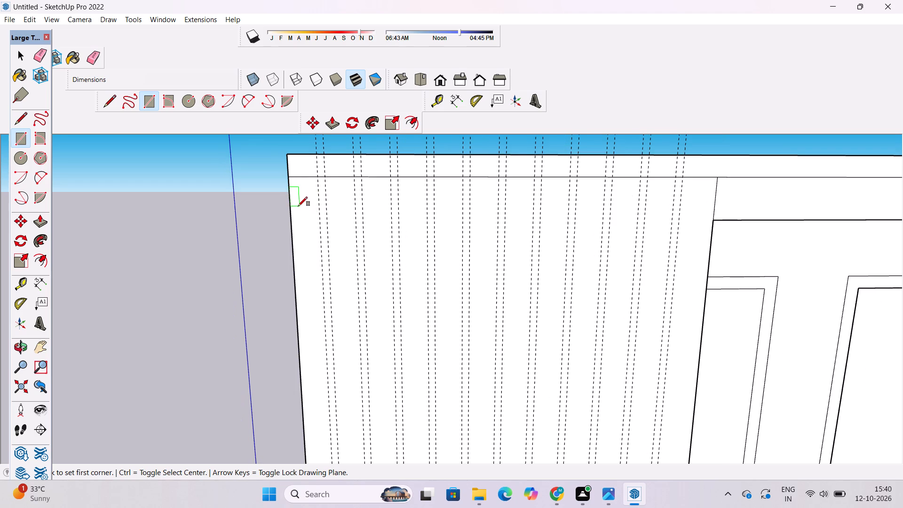
scroll(297, 207, down, 4)
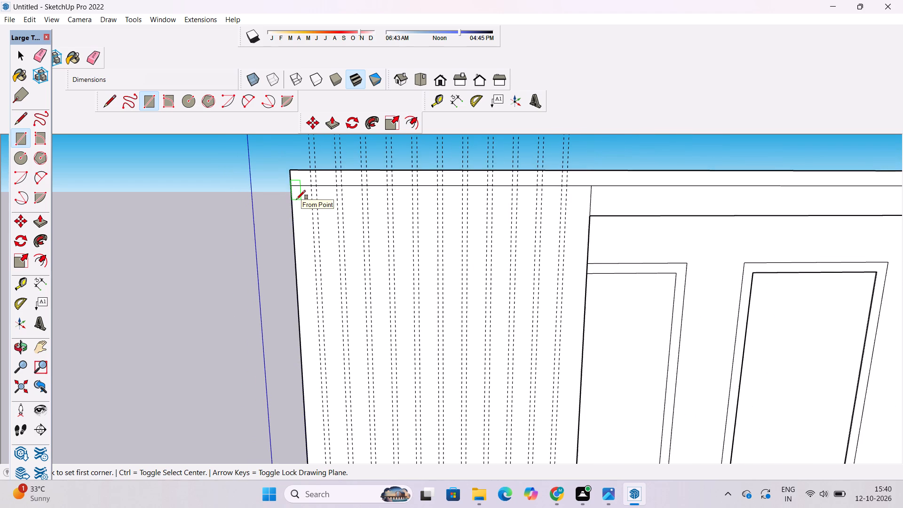
scroll(296, 199, down, 1)
scroll(302, 192, up, 2)
scroll(302, 200, down, 2)
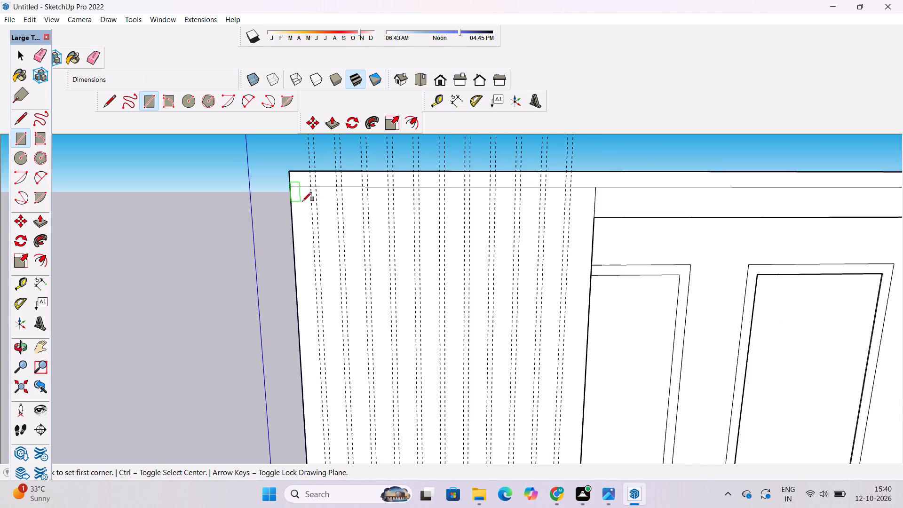
scroll(310, 178, up, 4)
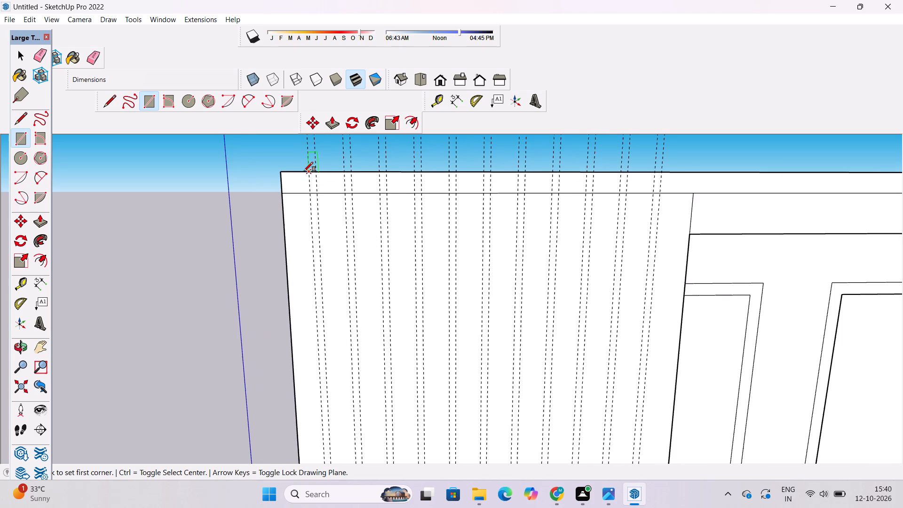
scroll(309, 168, down, 5)
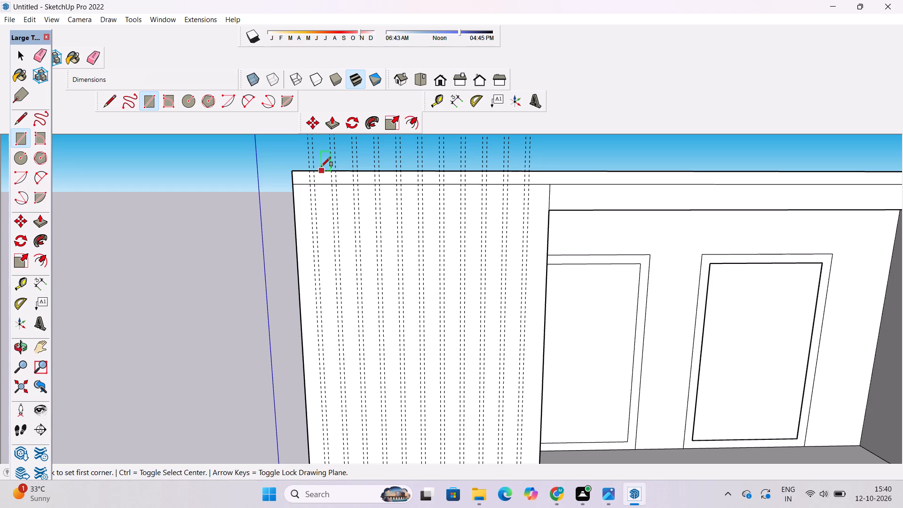
scroll(317, 182, down, 4)
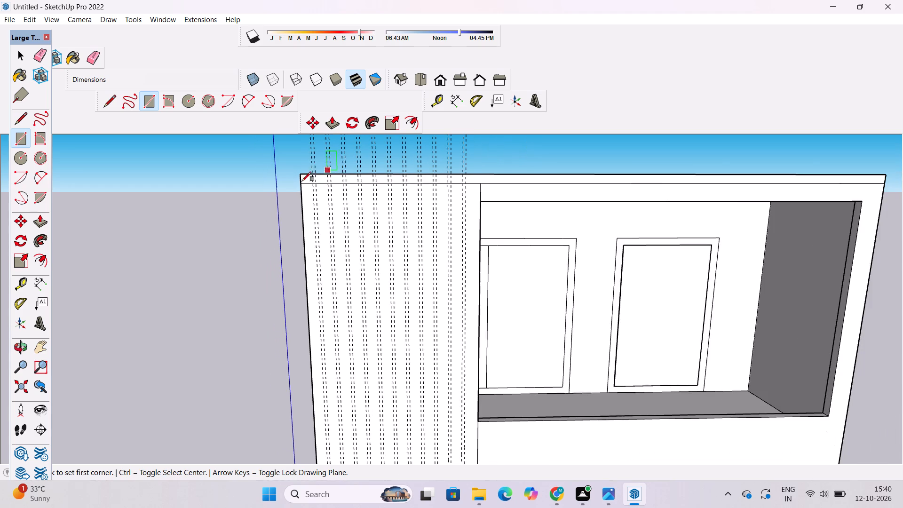
scroll(291, 186, up, 15)
scroll(284, 194, down, 9)
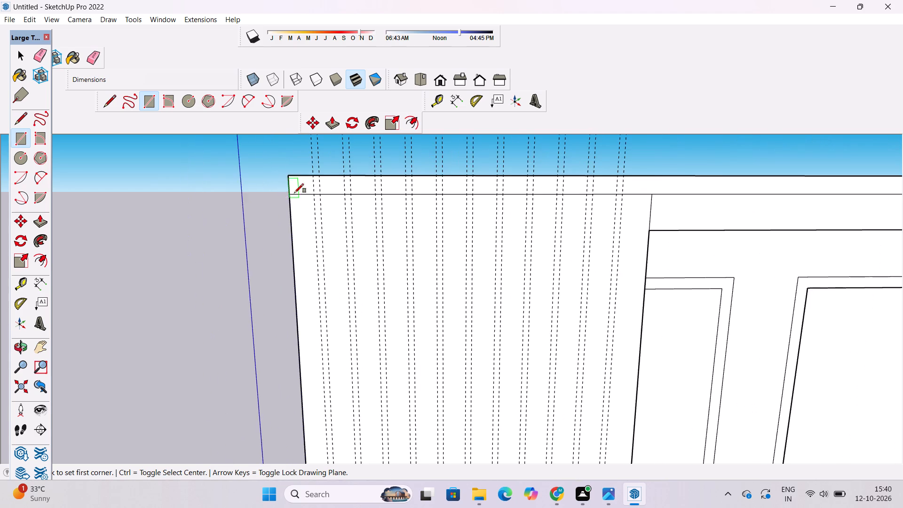
scroll(311, 179, up, 8)
click(314, 172)
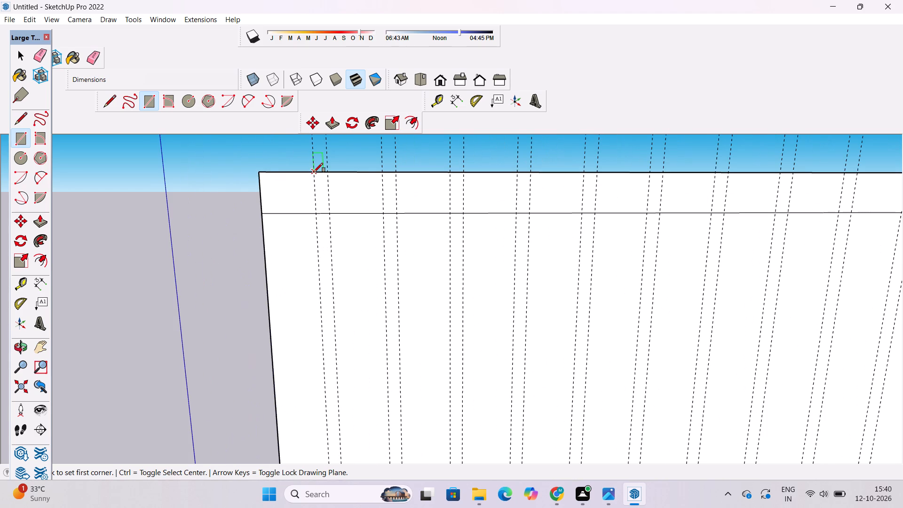
scroll(314, 172, down, 20)
scroll(314, 172, down, 11)
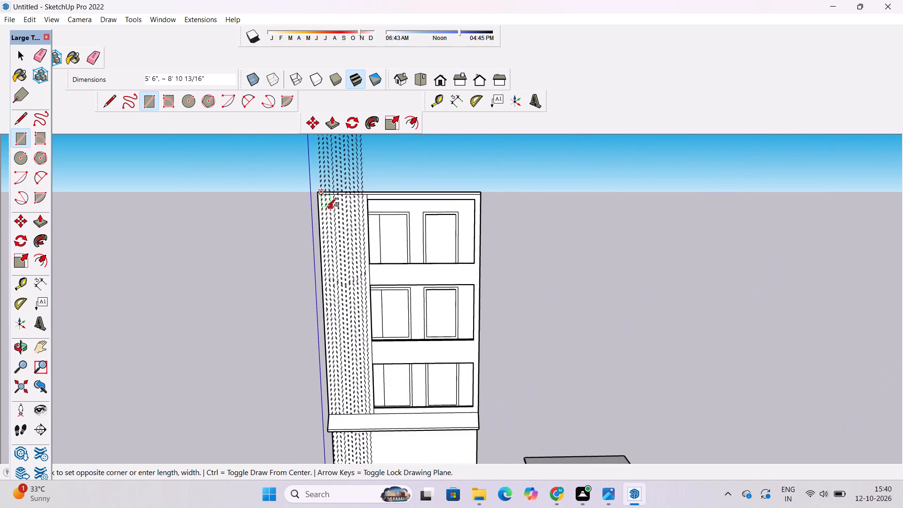
scroll(327, 207, down, 3)
scroll(321, 327, up, 4)
scroll(343, 373, up, 17)
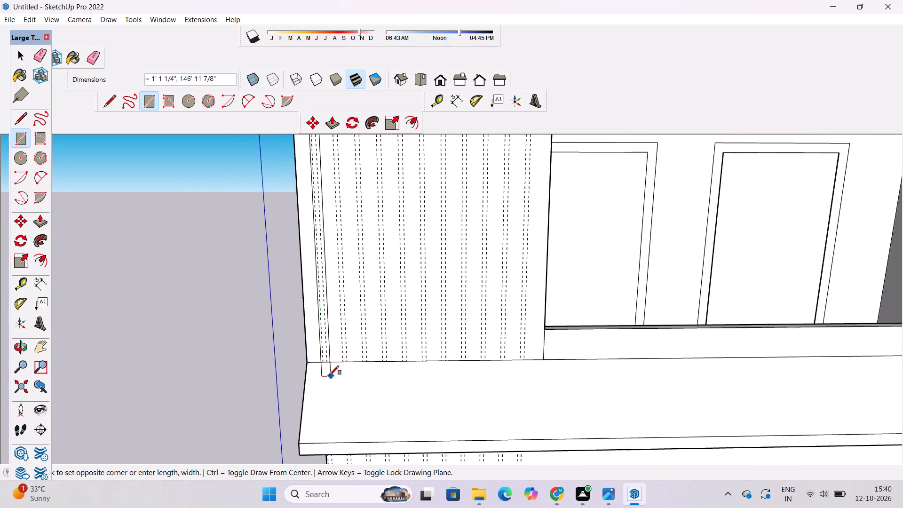
scroll(330, 375, up, 9)
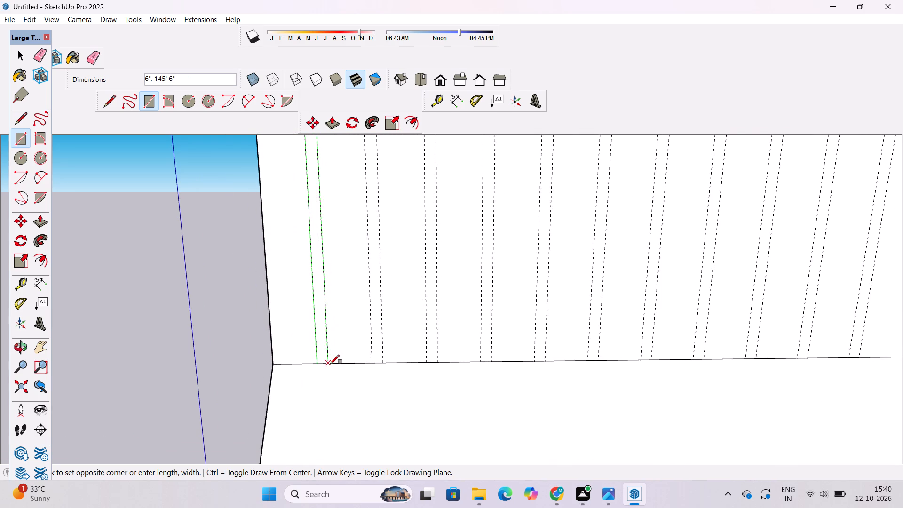
click(329, 363)
Draw a 6" by 145' 6" rectangle between the second pair of guides, from the sloped projection up to the wall's top edge.
click(372, 364)
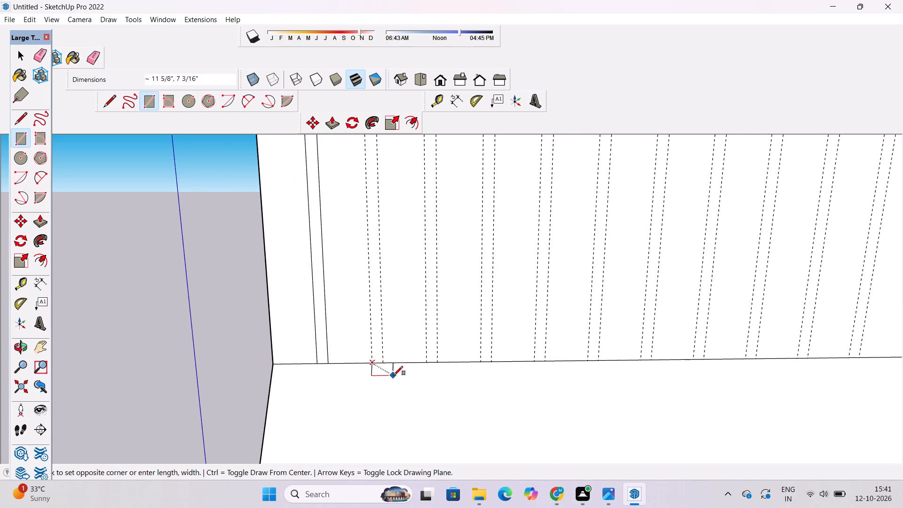
scroll(394, 376, down, 20)
scroll(394, 376, down, 6)
scroll(385, 265, down, 4)
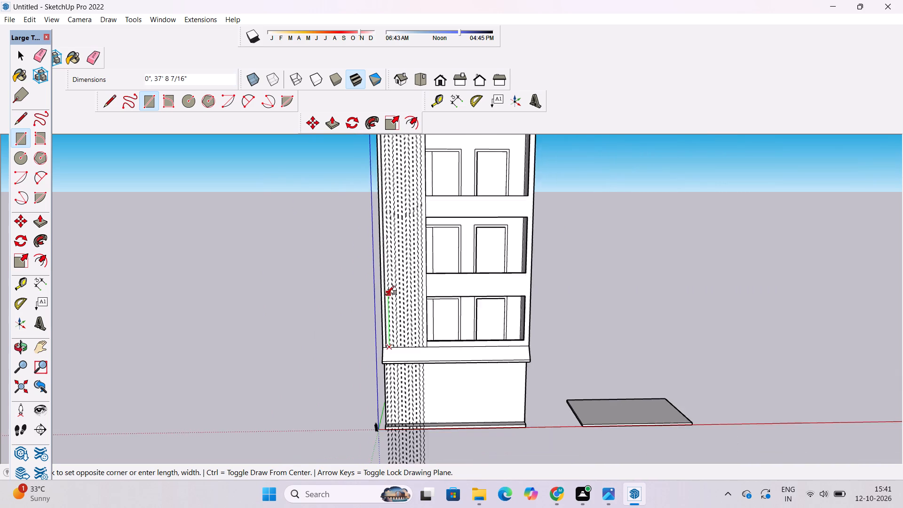
scroll(385, 295, down, 4)
scroll(380, 179, up, 19)
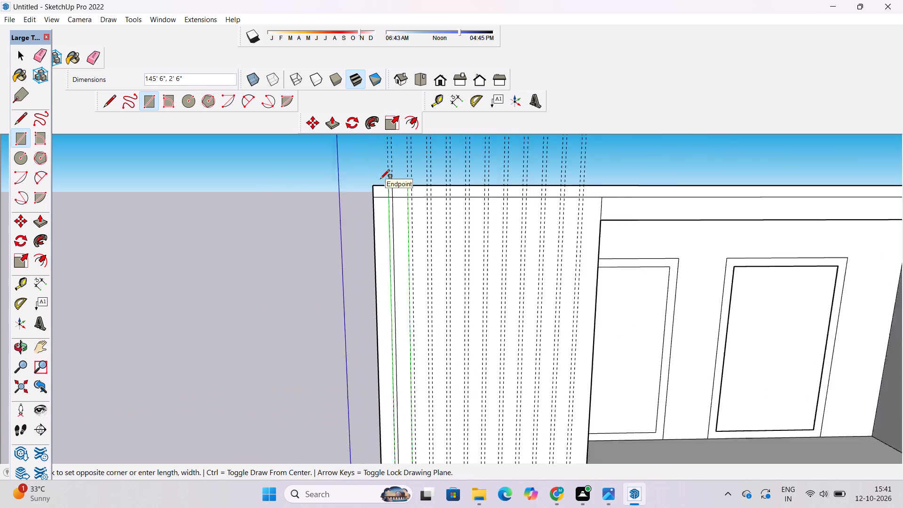
scroll(380, 179, up, 7)
click(440, 190)
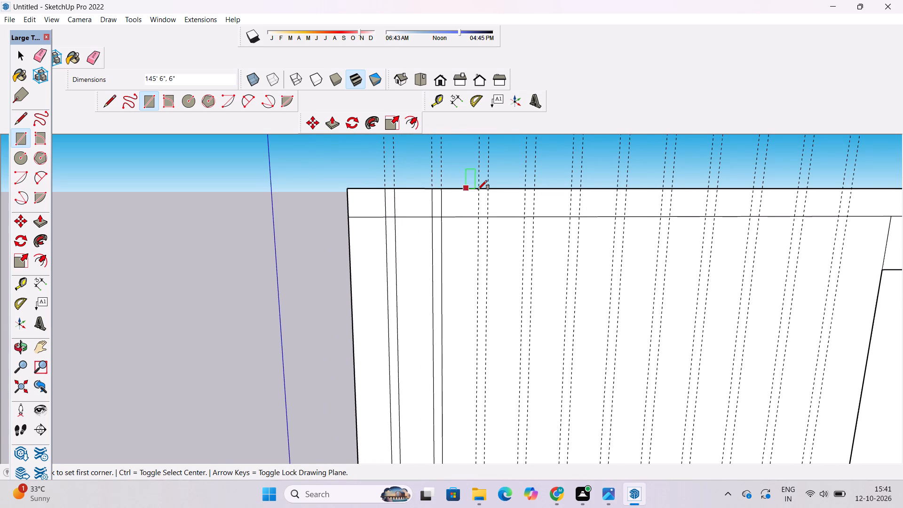
Draw a 6" by 145' 6" rectangle between the third pair of guides, from the wall's top edge down to the sloped projection.
click(479, 188)
scroll(478, 188, down, 8)
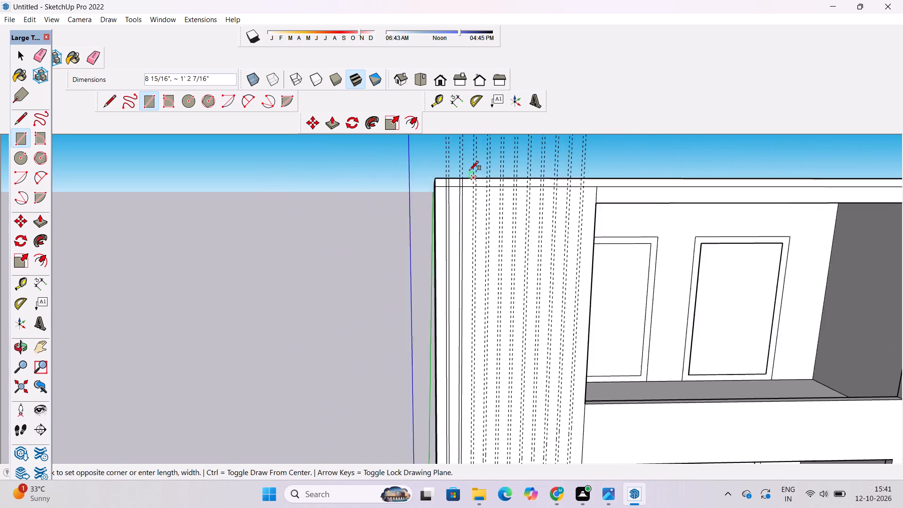
scroll(469, 170, down, 18)
scroll(477, 303, up, 3)
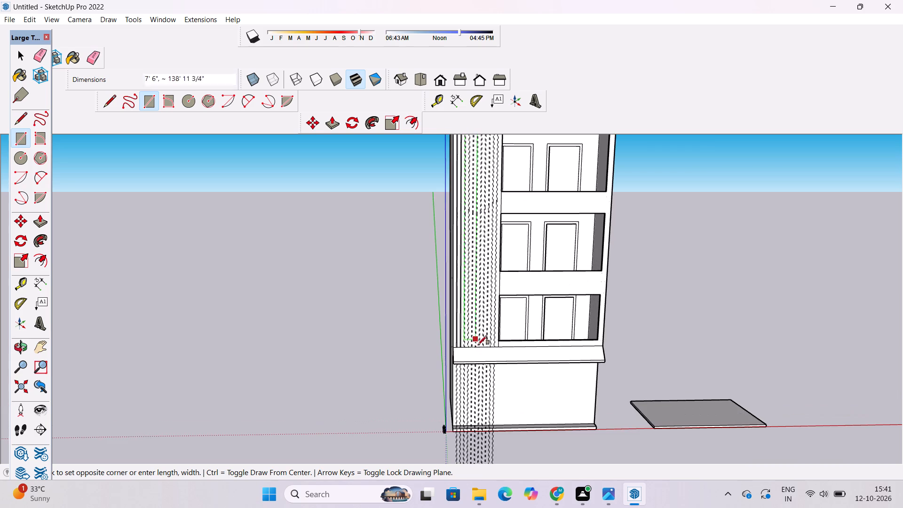
scroll(479, 350, up, 16)
scroll(437, 343, up, 7)
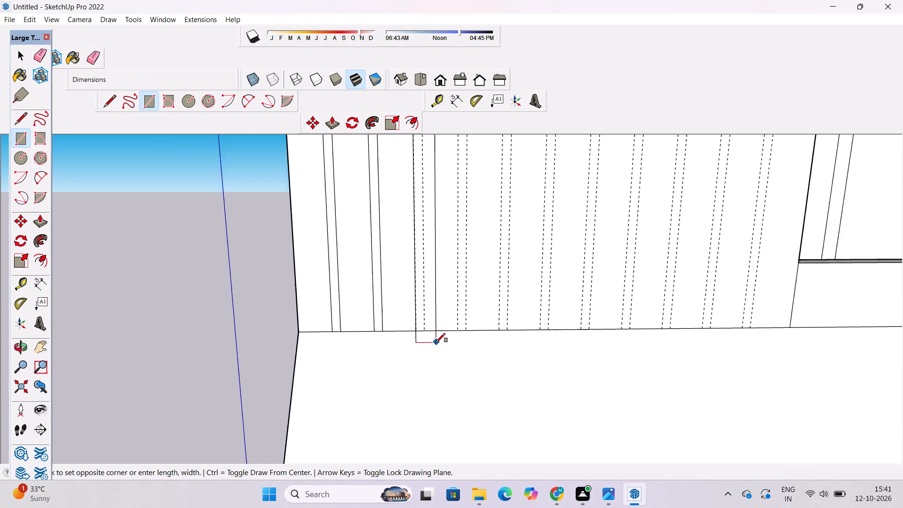
scroll(436, 342, up, 10)
click(412, 311)
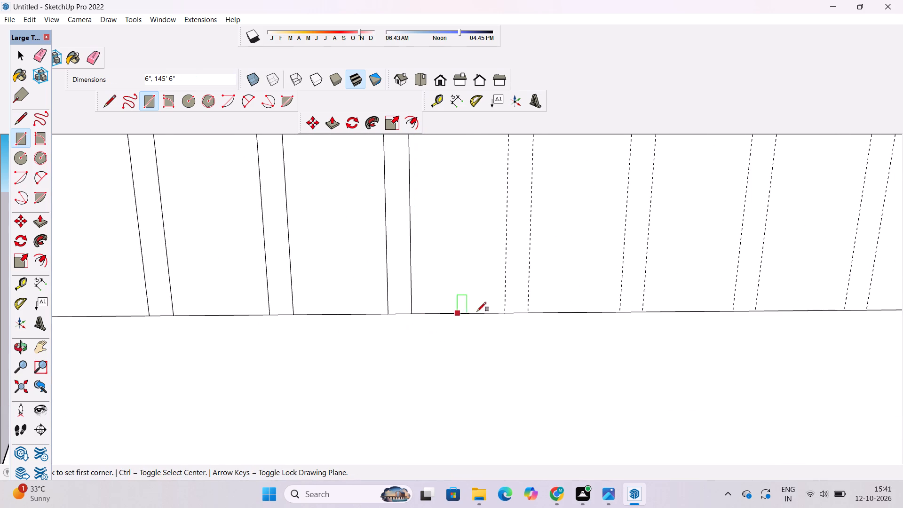
Draw a 6" by 145' 6" rectangle between the fourth pair of guides, from the sloped projection up to the wall's top edge.
click(506, 314)
scroll(447, 371, down, 6)
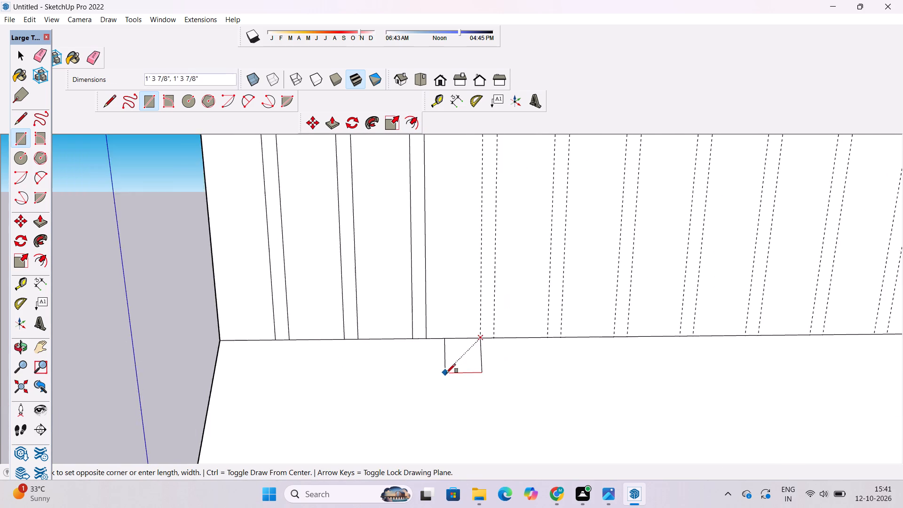
scroll(446, 373, down, 20)
scroll(446, 373, down, 3)
scroll(454, 274, down, 5)
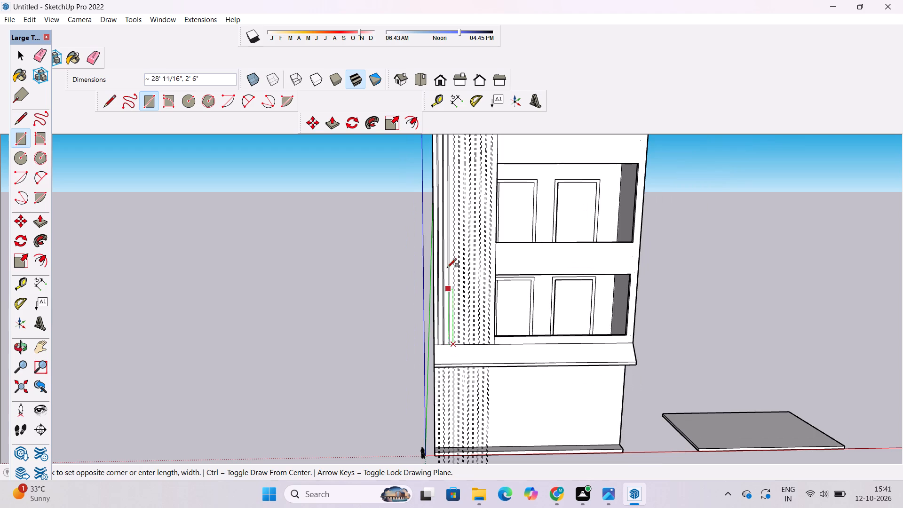
scroll(441, 292, down, 5)
scroll(448, 141, up, 13)
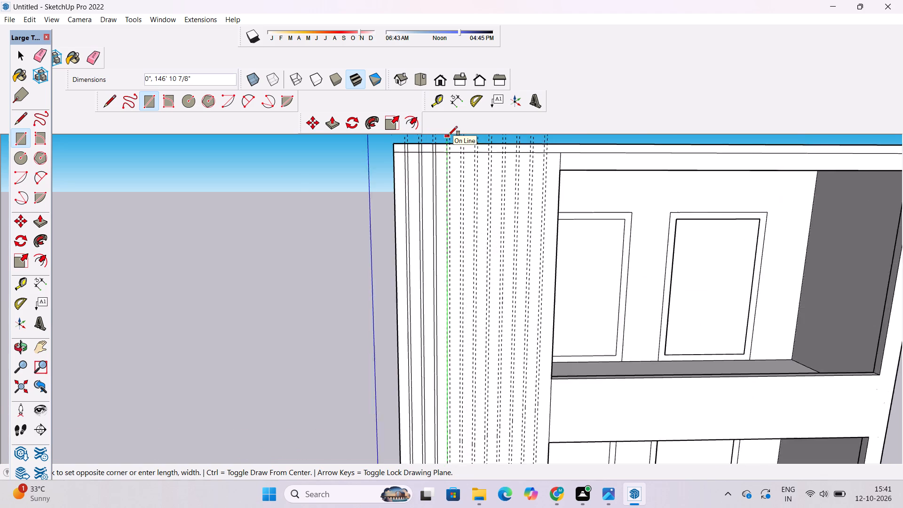
scroll(448, 135, up, 11)
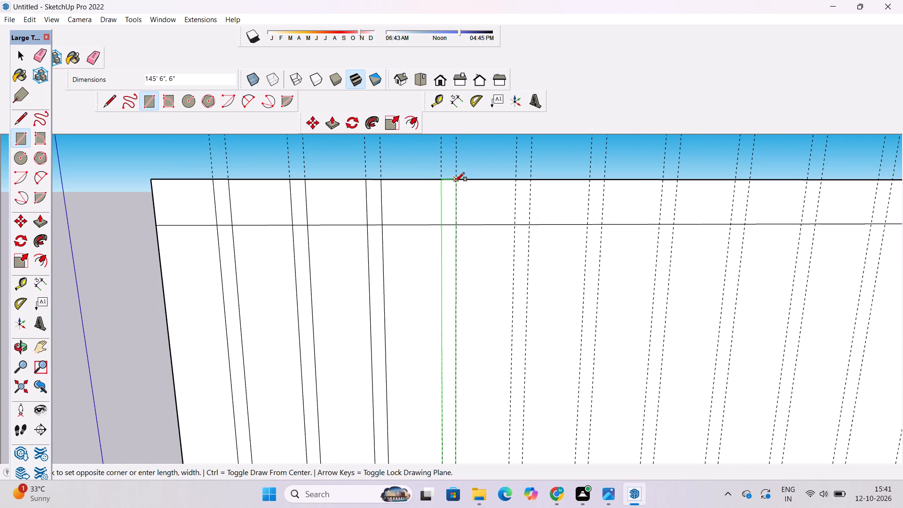
click(455, 179)
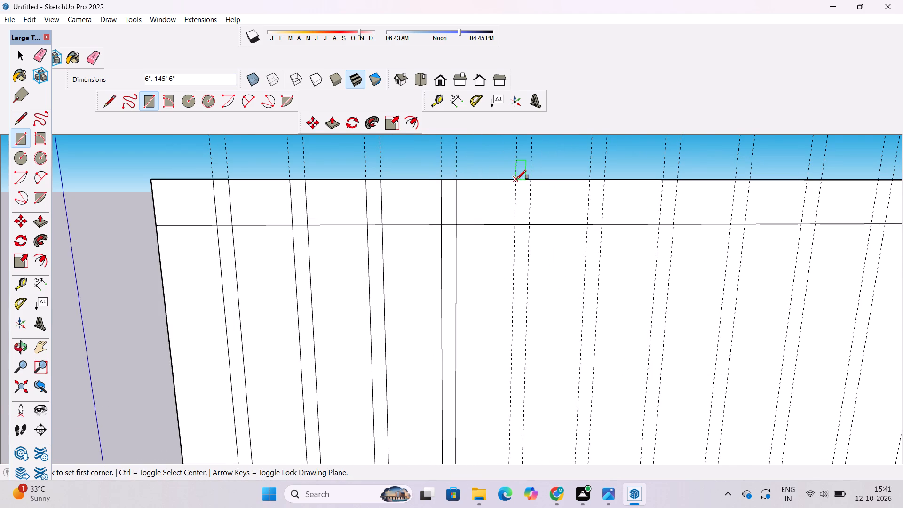
Draw a 6" by 145' 6" rectangle between the fifth pair of guides, from the wall's top edge down to the sloped projection.
click(515, 179)
scroll(484, 178, down, 6)
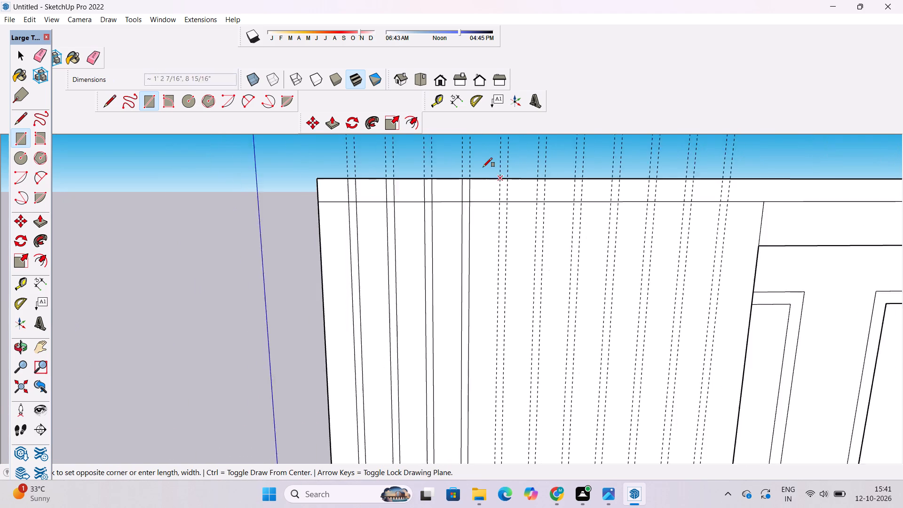
scroll(483, 167, down, 16)
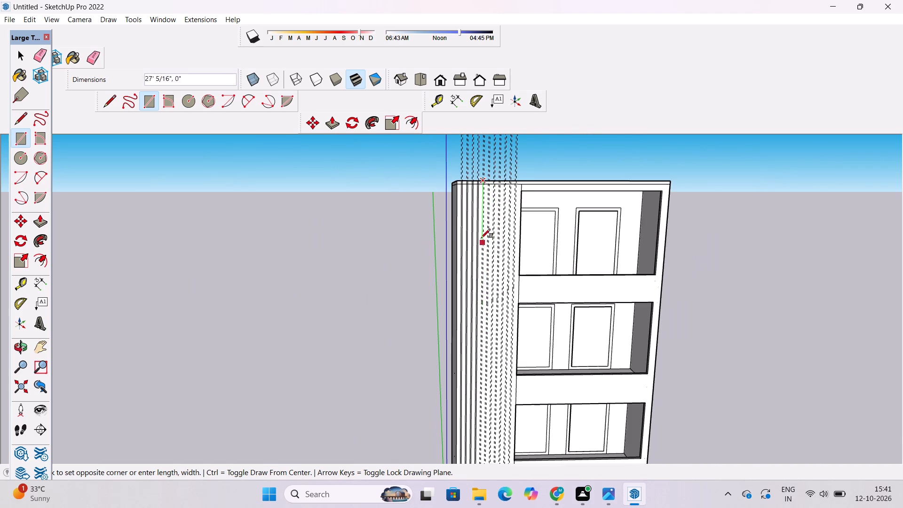
scroll(481, 238, down, 6)
scroll(483, 338, up, 5)
scroll(478, 416, up, 3)
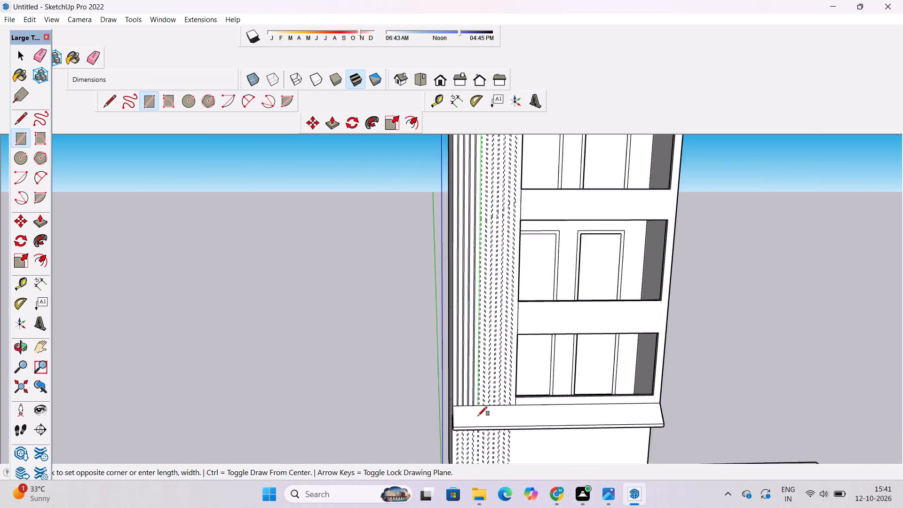
scroll(478, 416, up, 2)
scroll(481, 406, up, 20)
scroll(481, 406, up, 3)
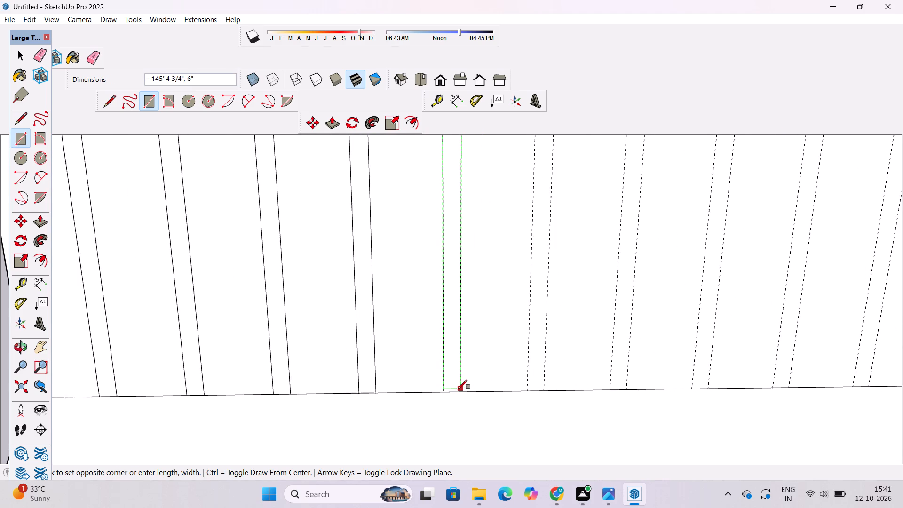
click(460, 391)
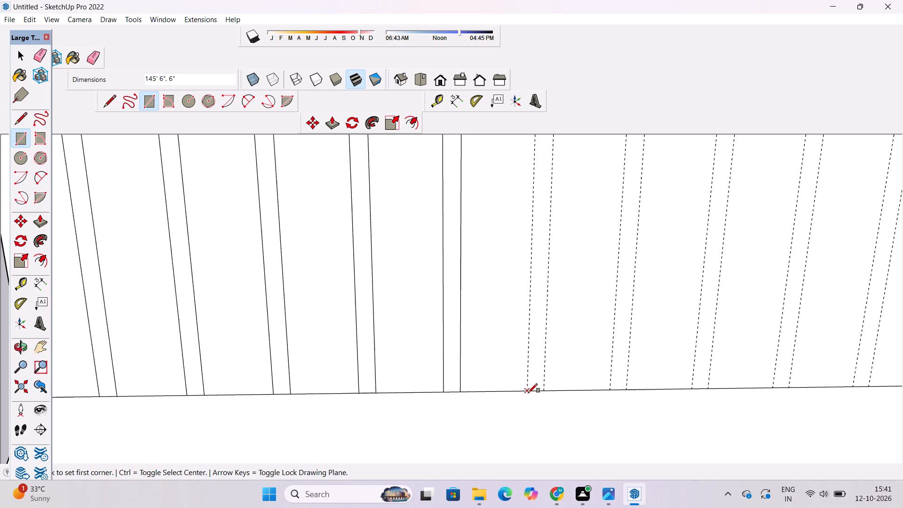
Draw a 6" by 145' 6" rectangle between the sixth pair of guides, from the sloped projection up to the wall's top edge.
click(528, 390)
scroll(502, 415, down, 20)
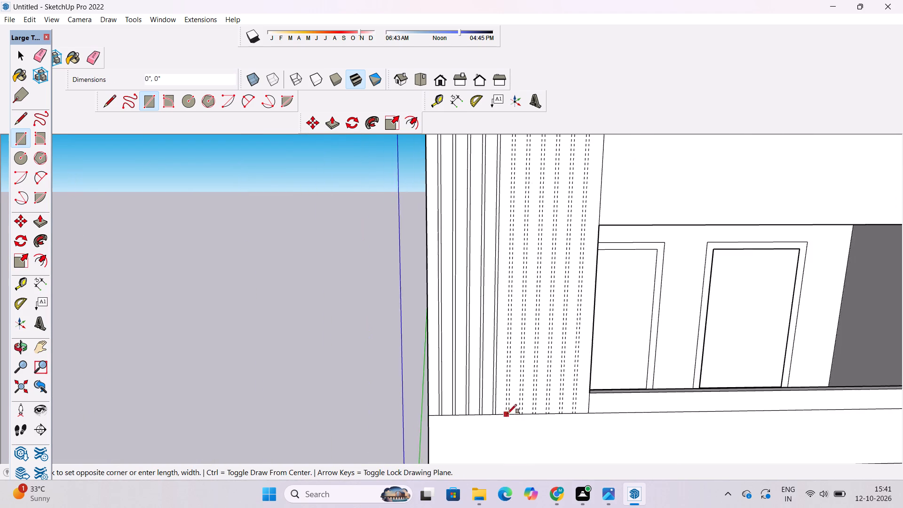
scroll(507, 413, down, 18)
scroll(511, 245, up, 10)
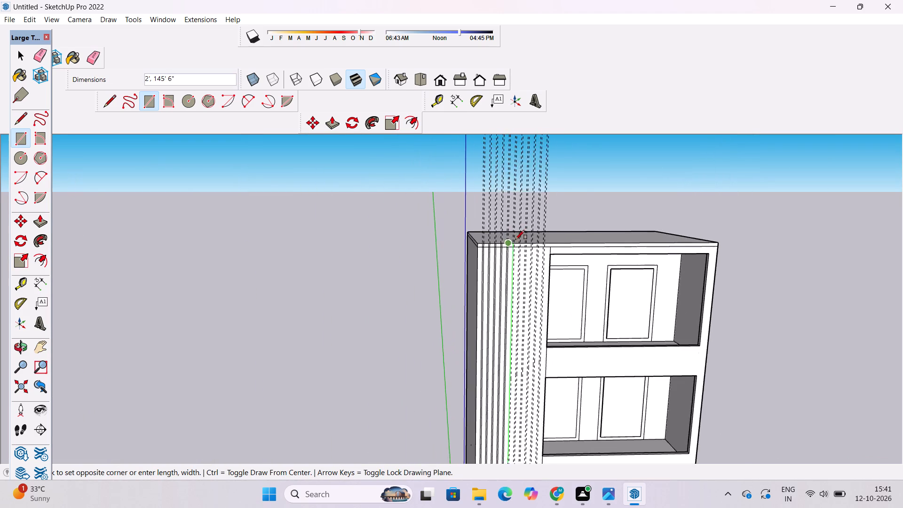
scroll(515, 239, up, 20)
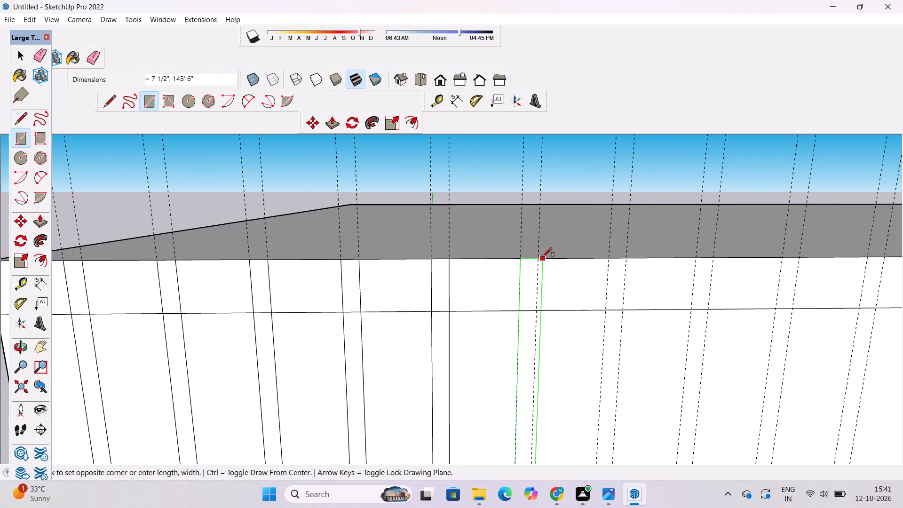
click(538, 257)
Draw a 6" by 145' 6" rectangle between the seventh pair of guides, from the wall's top edge down to the sloped projection.
scroll(480, 243, down, 2)
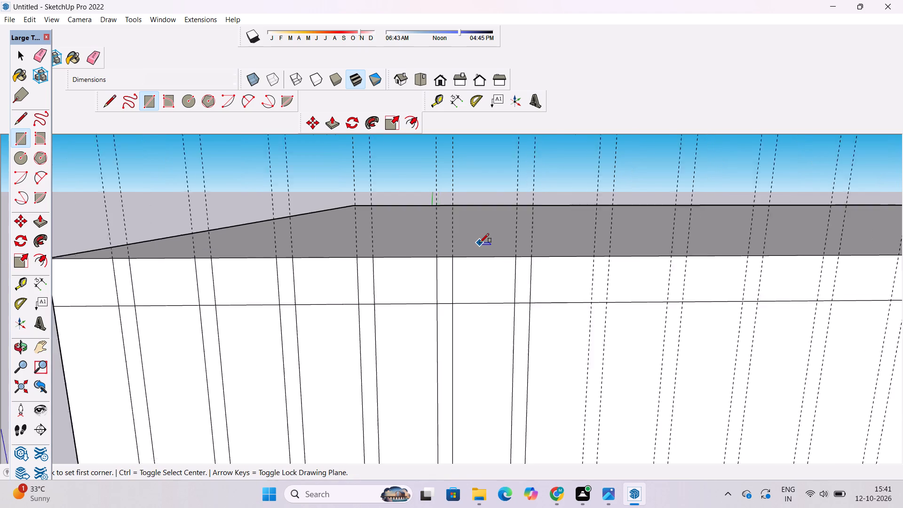
scroll(480, 243, down, 3)
scroll(549, 260, up, 4)
click(554, 246)
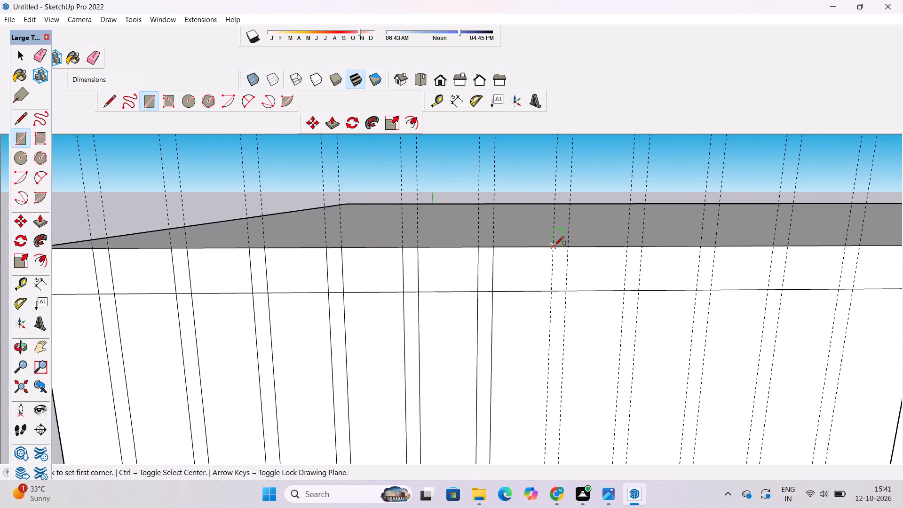
scroll(537, 281, down, 19)
scroll(565, 245, down, 5)
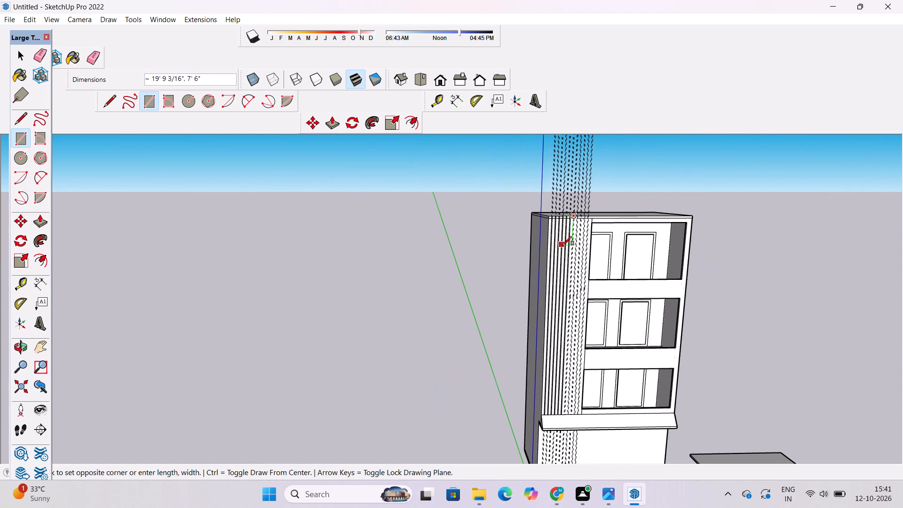
scroll(601, 425, up, 10)
scroll(538, 406, up, 5)
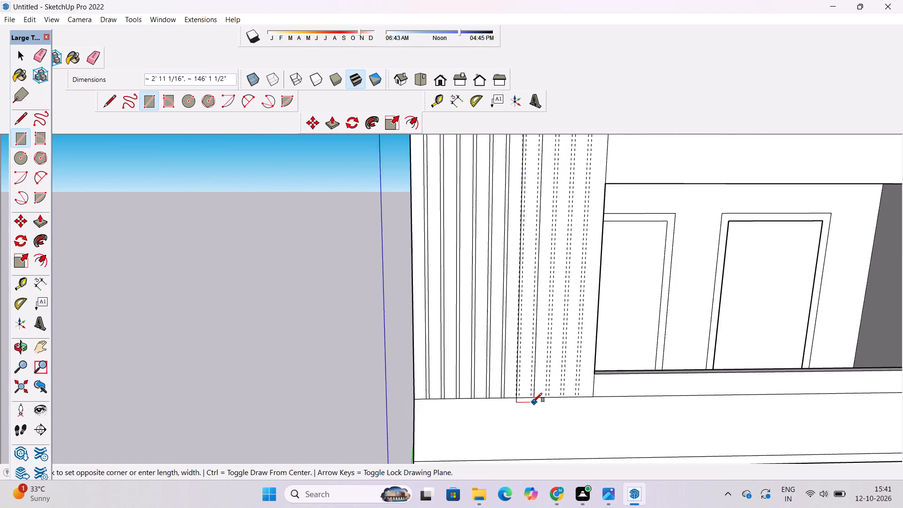
scroll(533, 402, up, 20)
scroll(533, 402, up, 9)
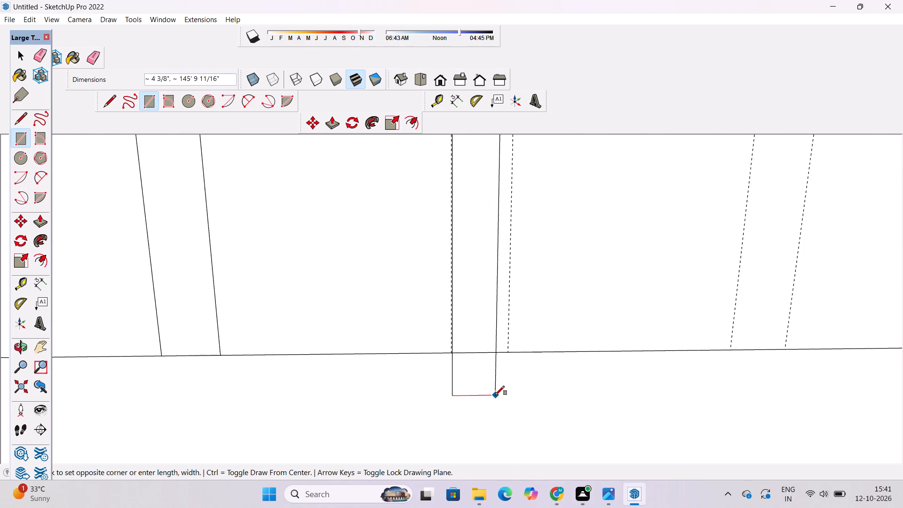
click(508, 351)
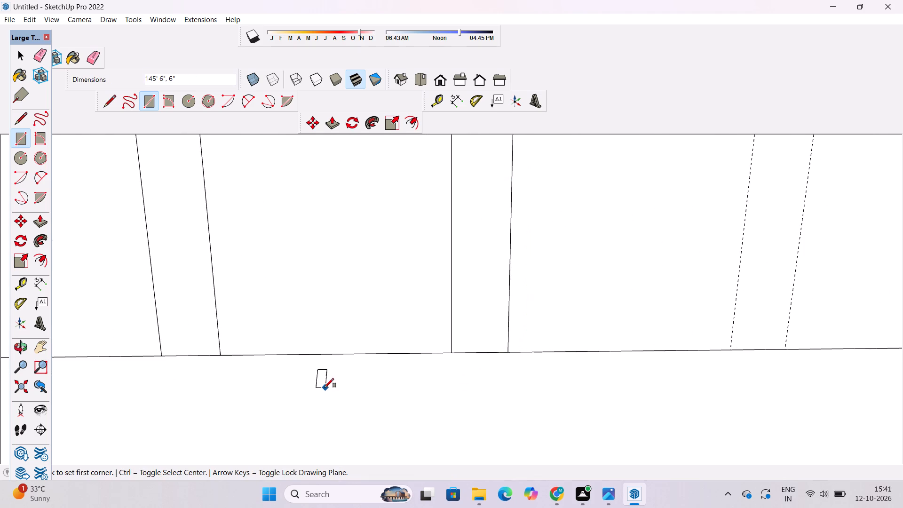
Draw a 6" by 145' 6" rectangle between the eighth pair of guides, from the sloped projection up to the wall's top edge.
scroll(325, 388, down, 10)
click(488, 371)
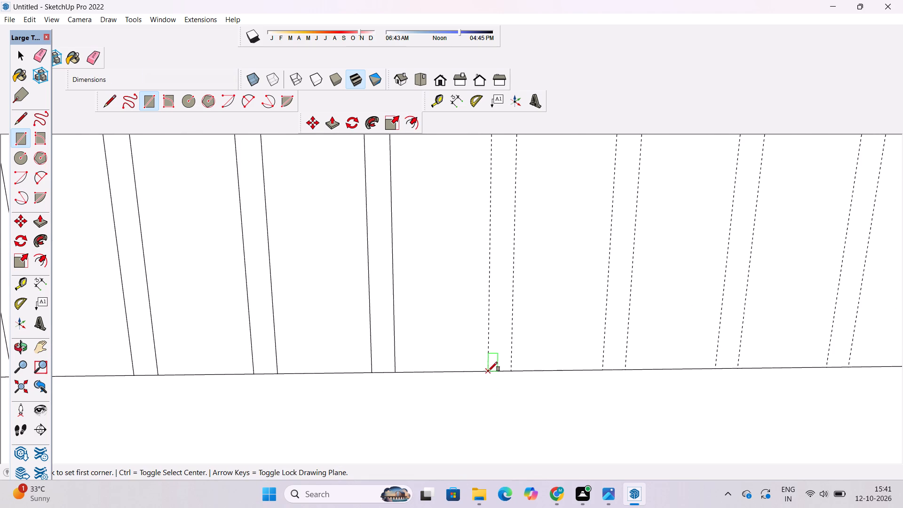
scroll(493, 432, down, 20)
scroll(493, 432, down, 8)
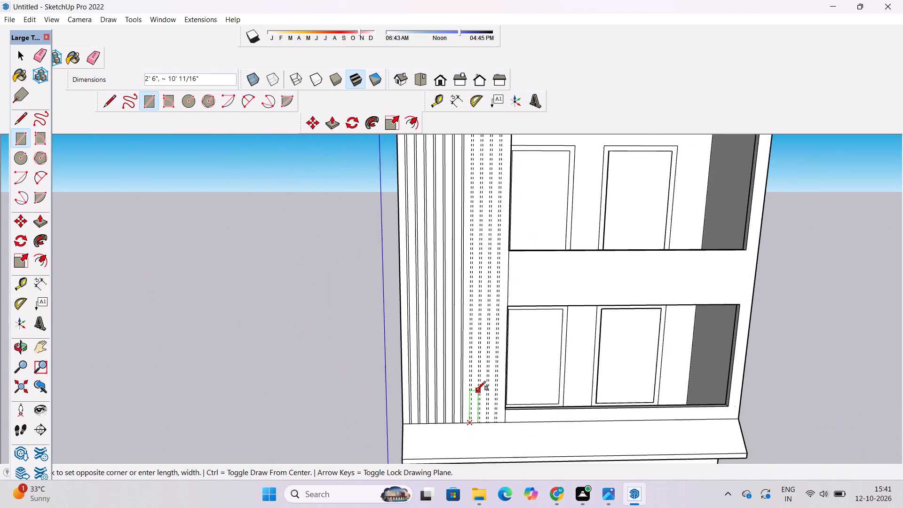
scroll(476, 390, down, 14)
scroll(472, 227, up, 3)
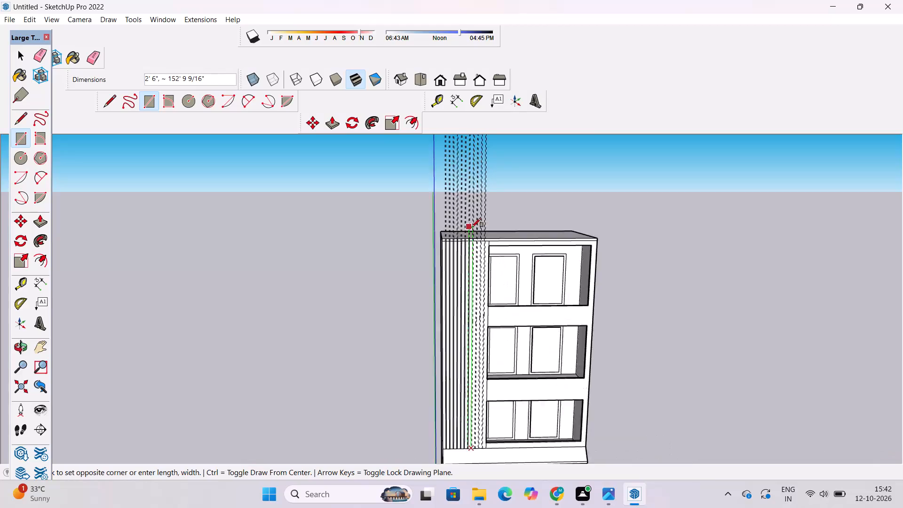
scroll(472, 227, up, 3)
scroll(507, 269, up, 4)
scroll(469, 233, up, 11)
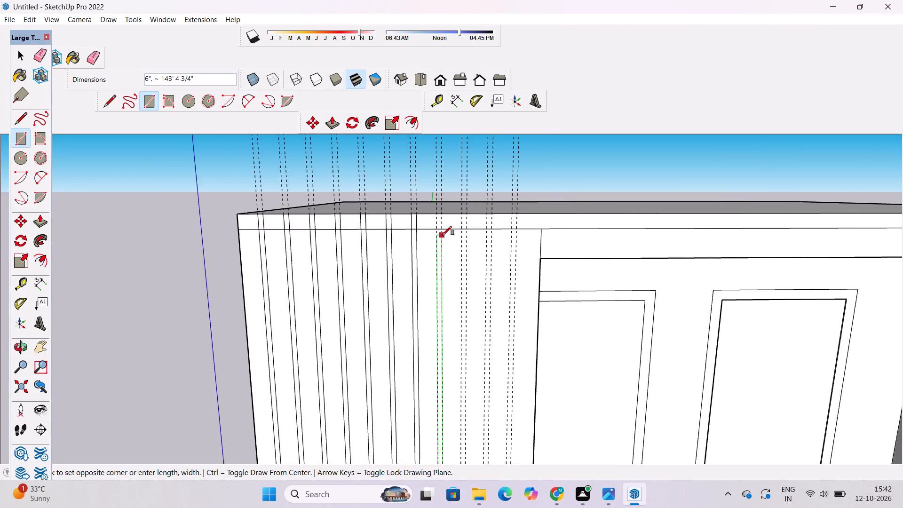
scroll(443, 235, up, 11)
click(439, 159)
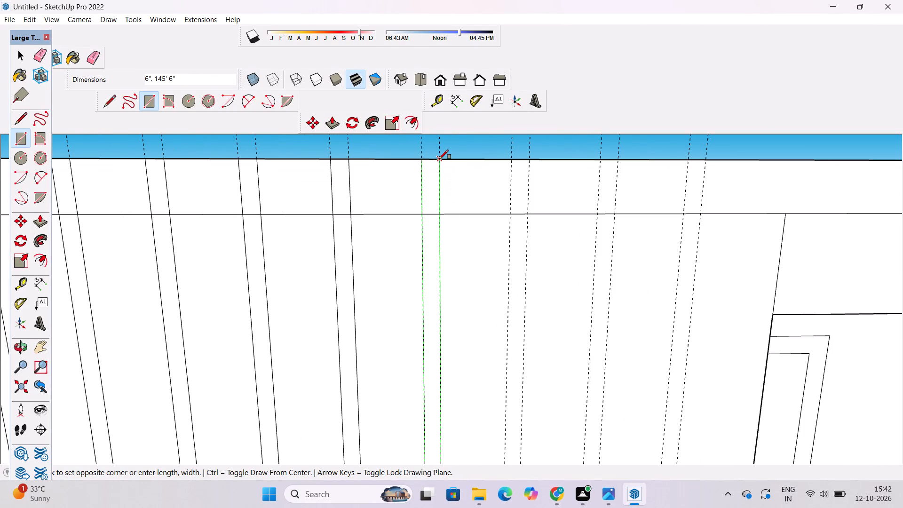
Draw a 6" by 145' 6" rectangle between the ninth pair of guides, from the wall's top edge down to the sloped projection.
click(511, 160)
scroll(511, 160, down, 13)
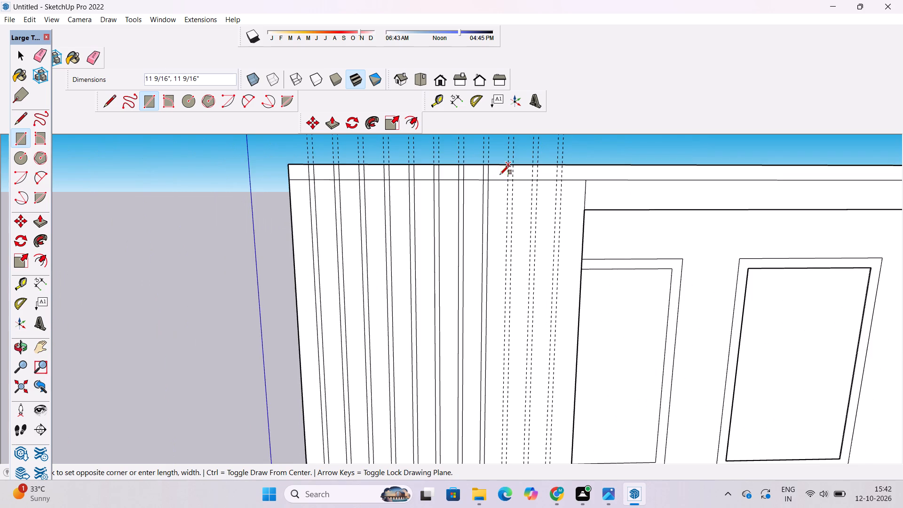
scroll(500, 175, down, 20)
scroll(500, 175, down, 1)
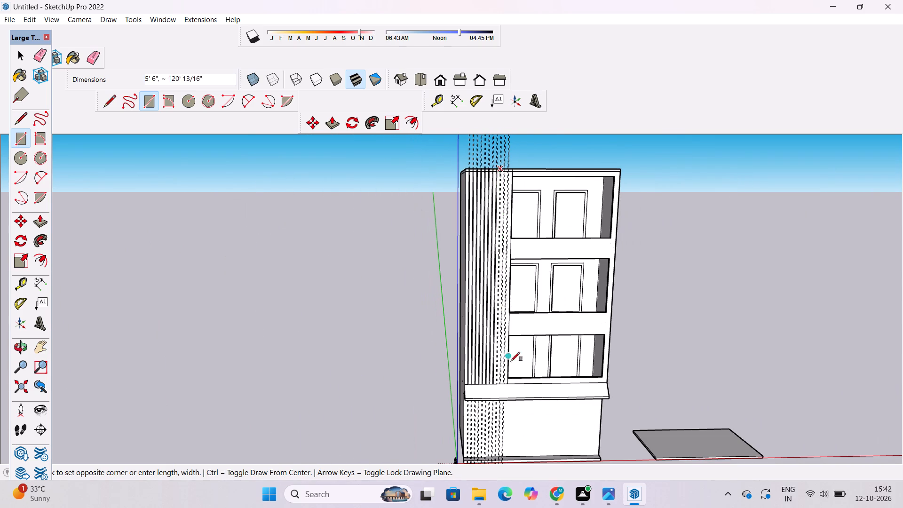
scroll(505, 402, up, 11)
scroll(497, 339, up, 11)
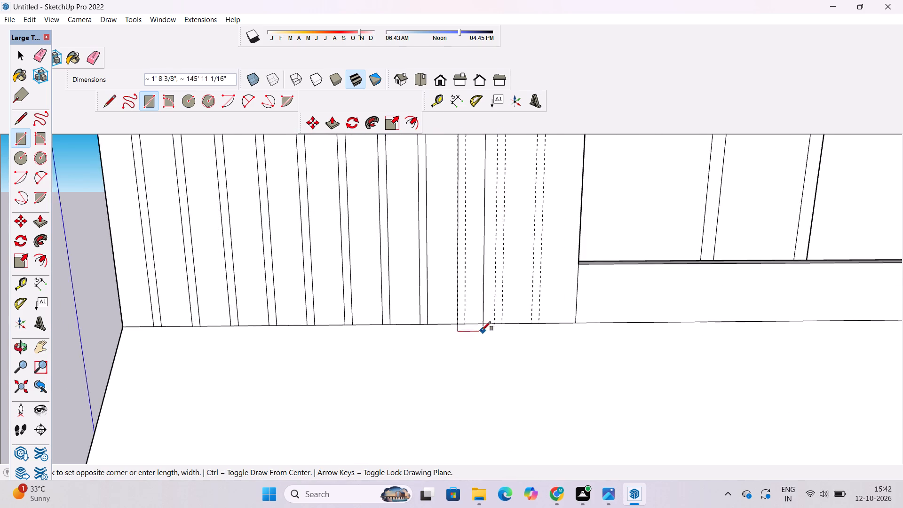
scroll(482, 331, up, 10)
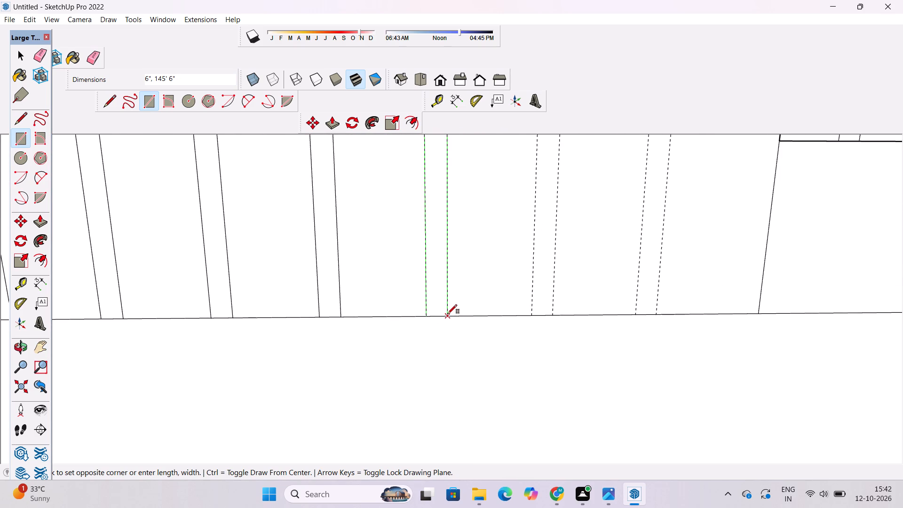
click(448, 314)
Draw a 6" by 145' 6" rectangle between the tenth pair of guides, from the sloped projection up to the wall's top edge.
scroll(398, 459, down, 5)
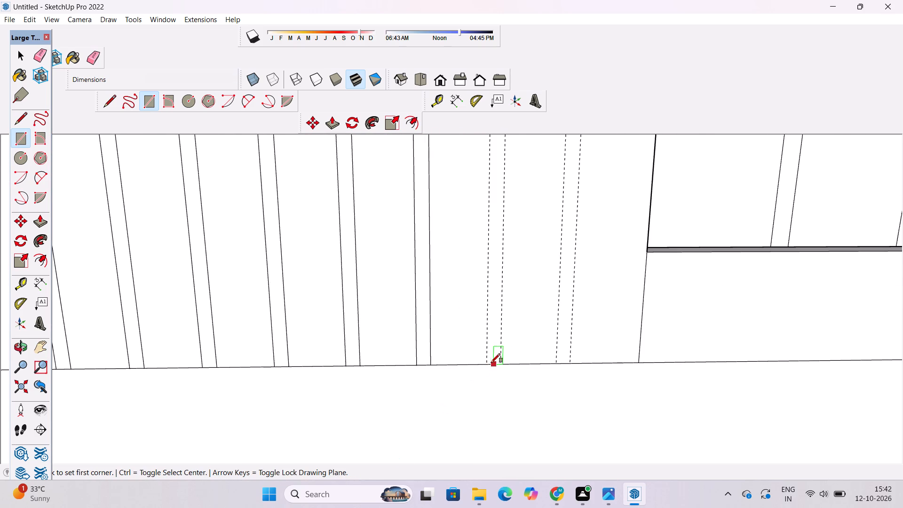
click(489, 364)
scroll(425, 475, down, 6)
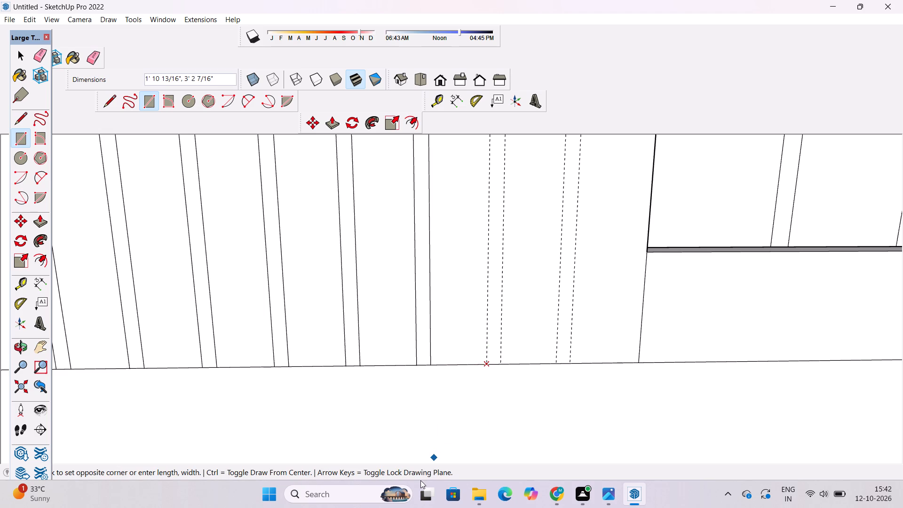
scroll(420, 480, down, 20)
scroll(420, 480, down, 14)
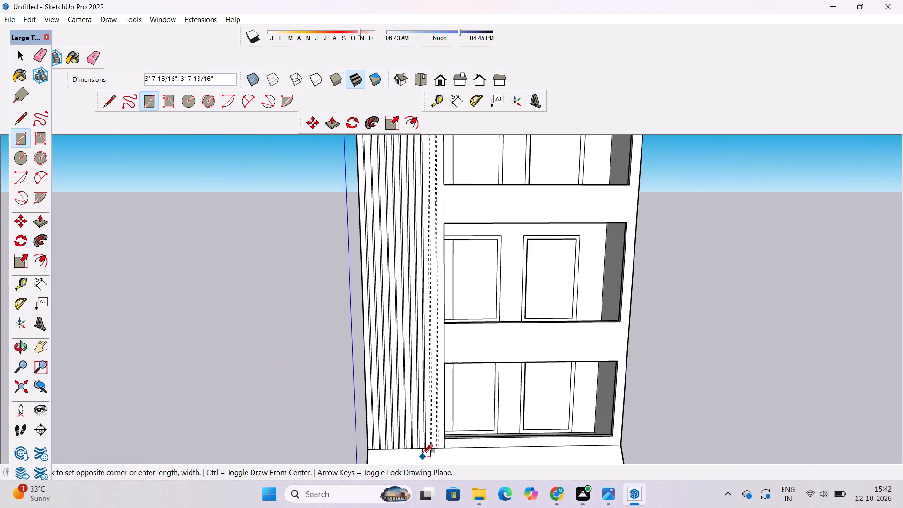
scroll(423, 453, down, 8)
scroll(447, 302, up, 10)
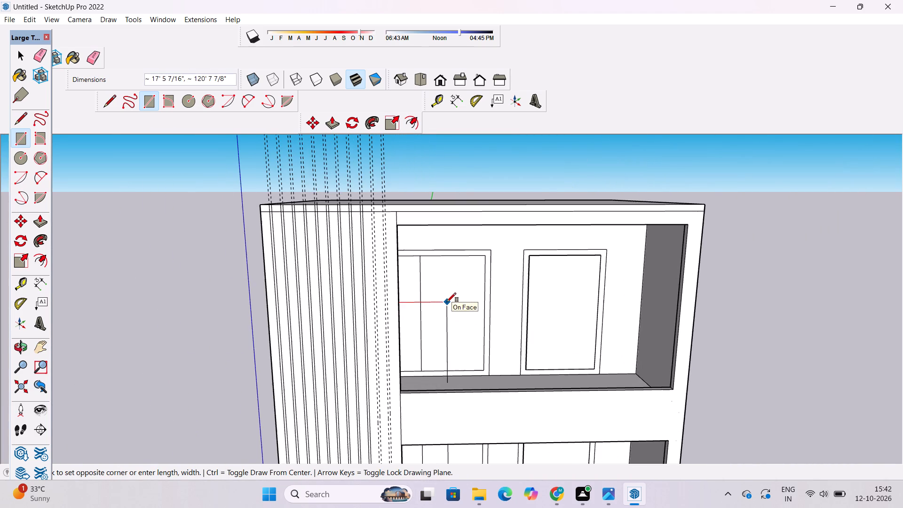
scroll(366, 217, up, 17)
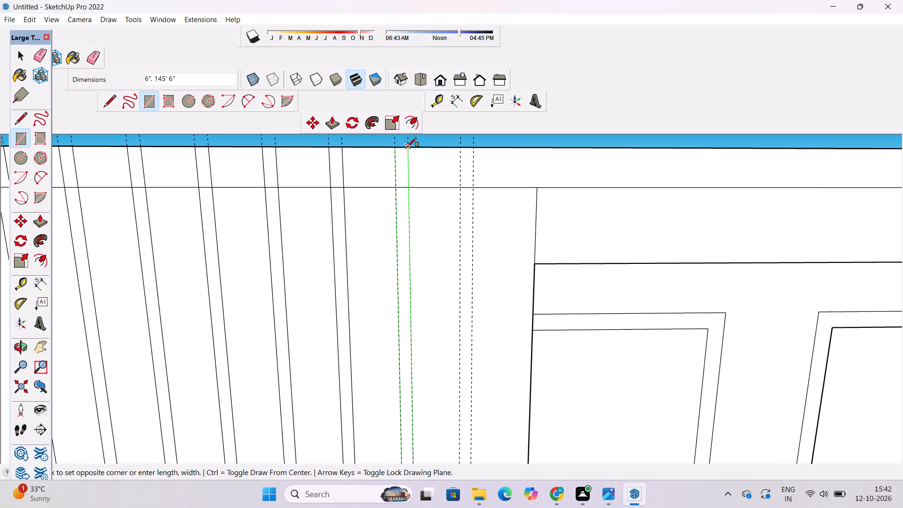
click(407, 147)
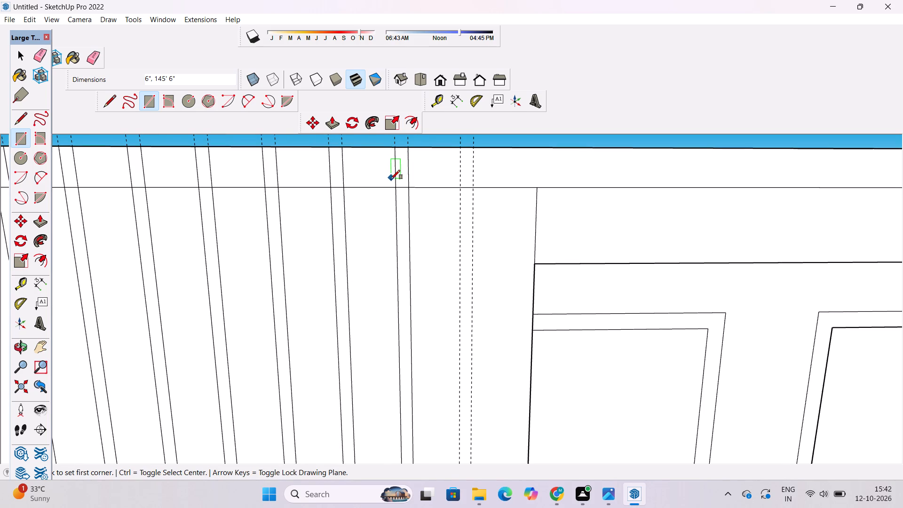
Draw a 6" by 145' 6" rectangle between the last pair of guides, from the wall's top edge down to the sloped projection.
scroll(505, 147, down, 9)
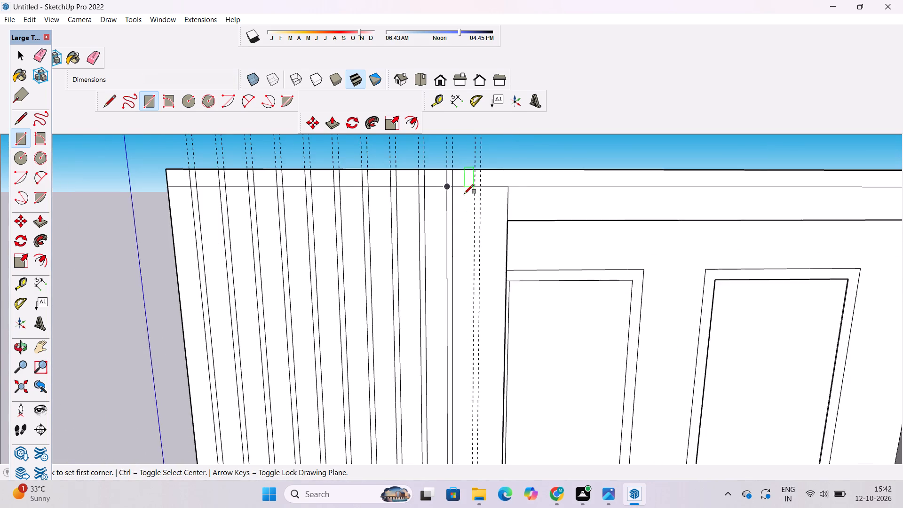
scroll(464, 185, up, 7)
click(479, 161)
scroll(481, 188, down, 3)
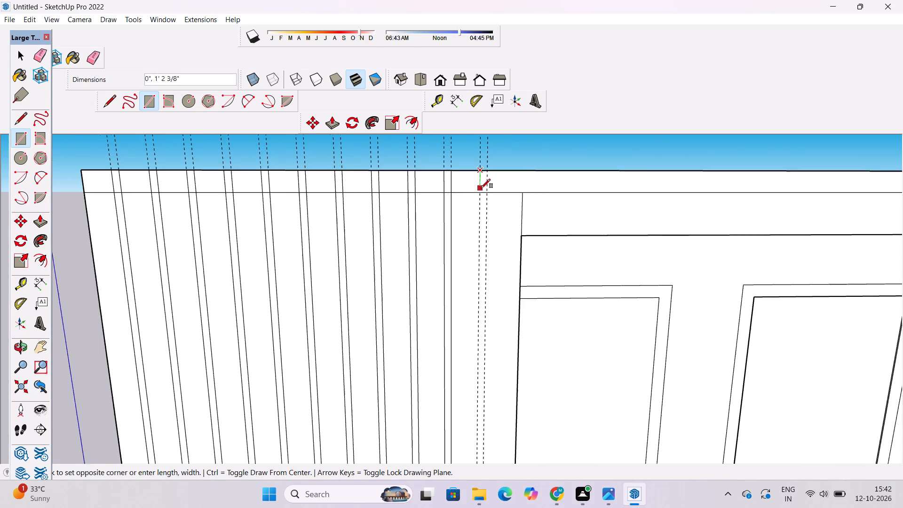
scroll(481, 188, down, 20)
scroll(481, 188, down, 8)
scroll(471, 416, up, 6)
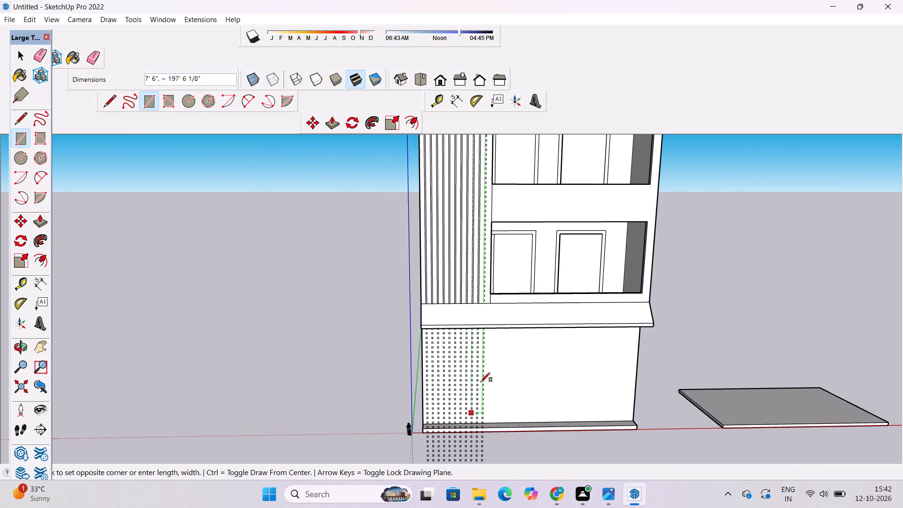
scroll(479, 303, up, 20)
scroll(479, 303, up, 4)
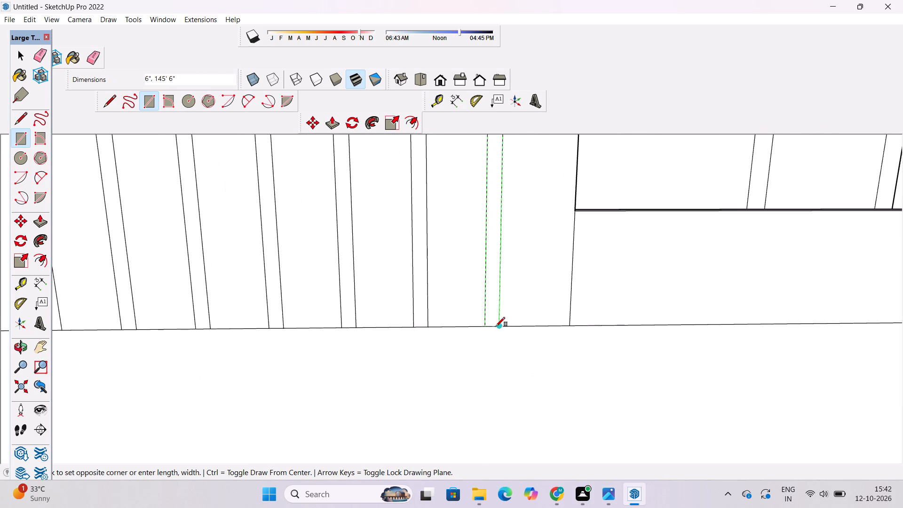
click(500, 326)
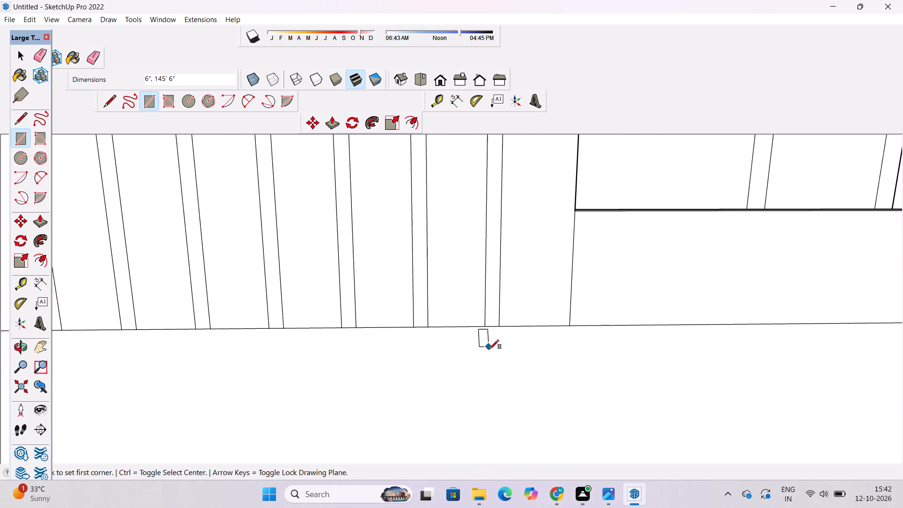
scroll(478, 368, down, 3)
key(space)
key(o)
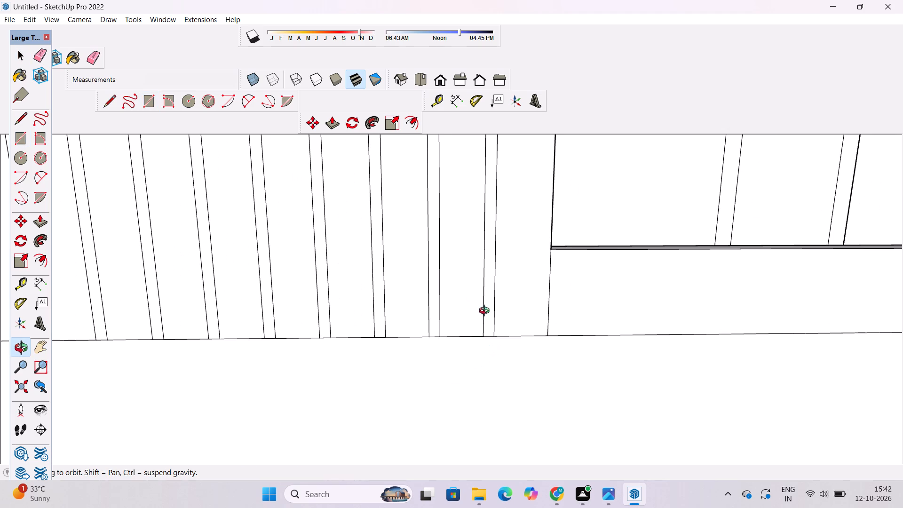
Erase all the dashed vertical construction guides running down the front wall.
scroll(460, 258, down, 12)
shift+drag(416, 386, 429, 318)
scroll(428, 315, down, 7)
drag(384, 362, 579, 369)
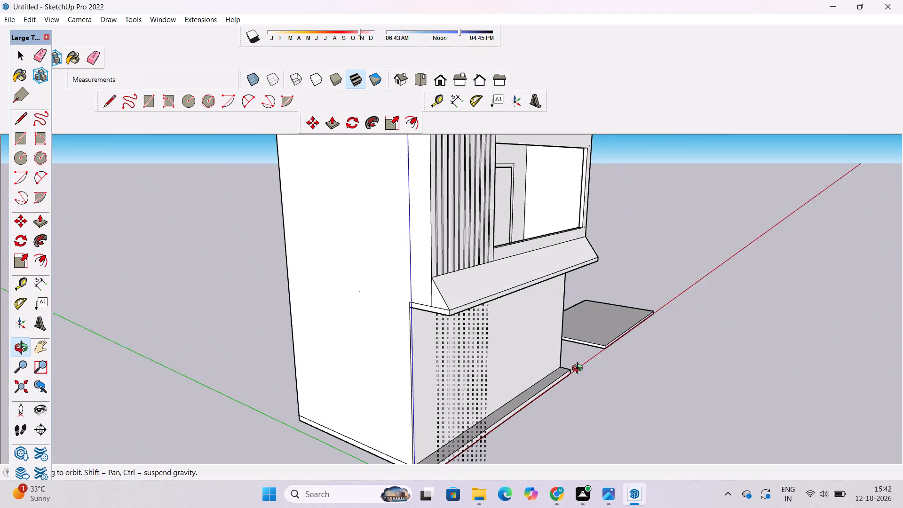
drag(579, 369, 583, 367)
shift+drag(549, 377, 530, 356)
drag(512, 358, 521, 365)
key(e)
drag(479, 310, 440, 351)
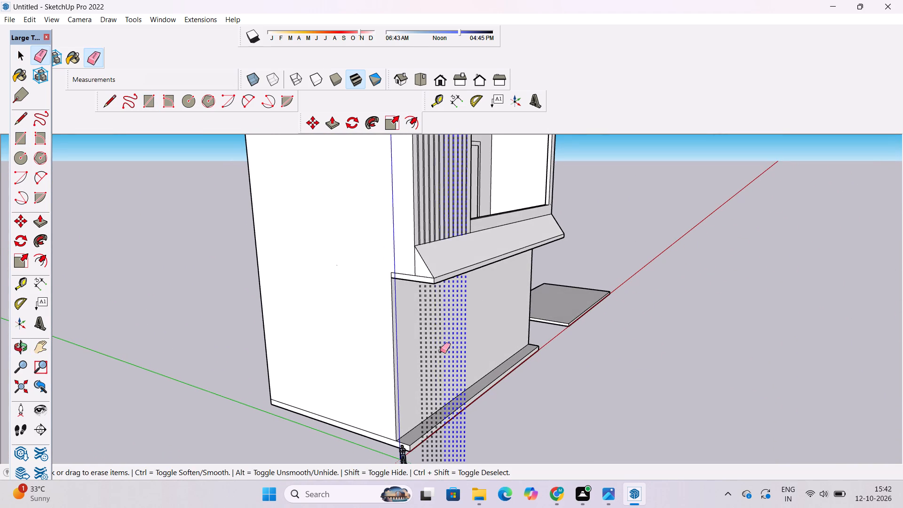
drag(440, 351, 417, 369)
key(space)
Erase the horizontal line's segments near the wall's top edge across the first four vertical strips and the gaps beside them.
key(o)
drag(580, 391, 486, 391)
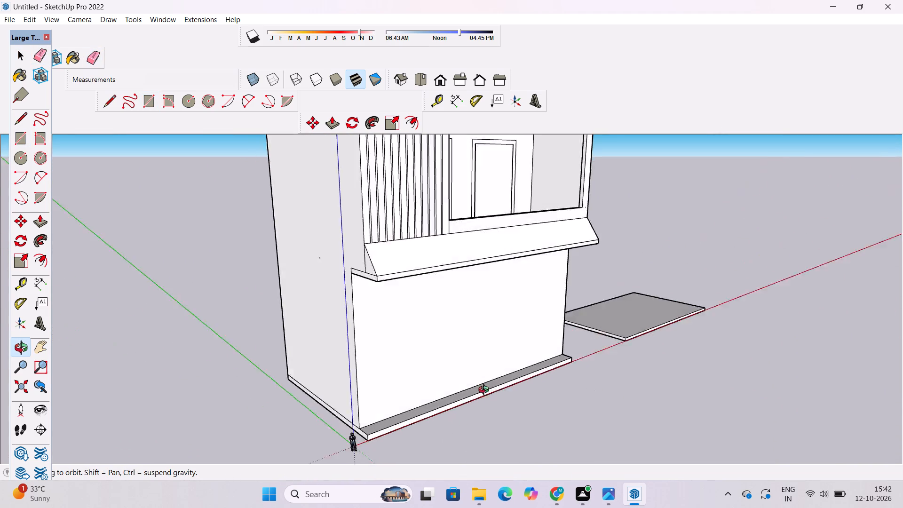
drag(486, 391, 380, 381)
shift+drag(415, 286, 511, 463)
scroll(476, 374, down, 5)
shift+drag(500, 373, 511, 460)
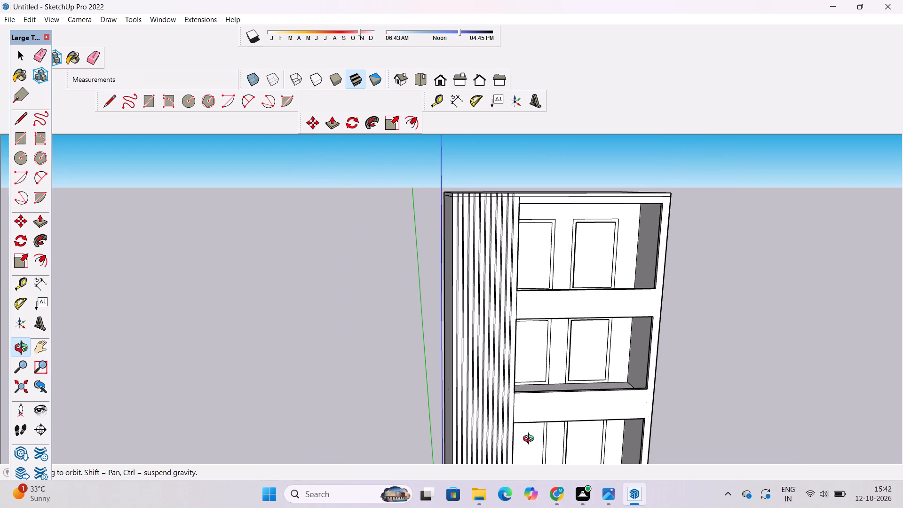
drag(554, 411, 444, 437)
scroll(486, 181, up, 9)
drag(451, 257, 456, 258)
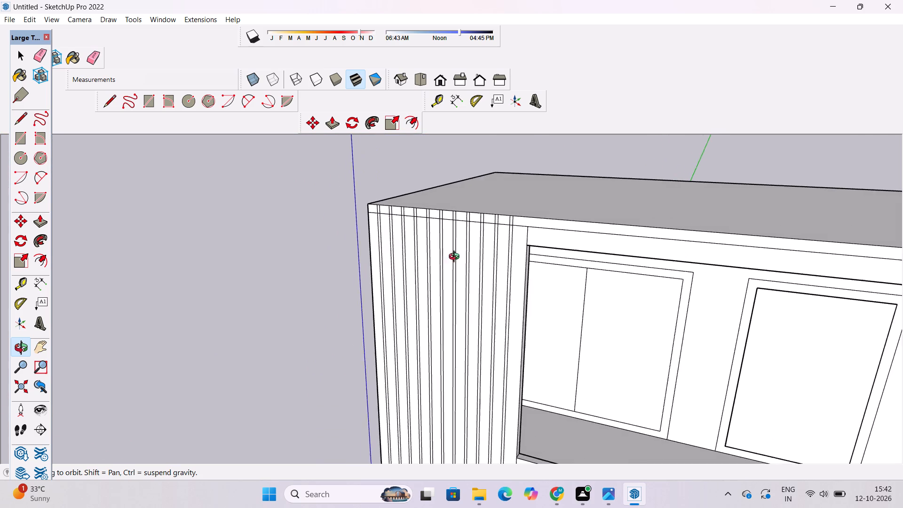
drag(456, 258, 482, 257)
scroll(417, 246, up, 3)
shift+drag(414, 246, 434, 293)
drag(429, 297, 448, 279)
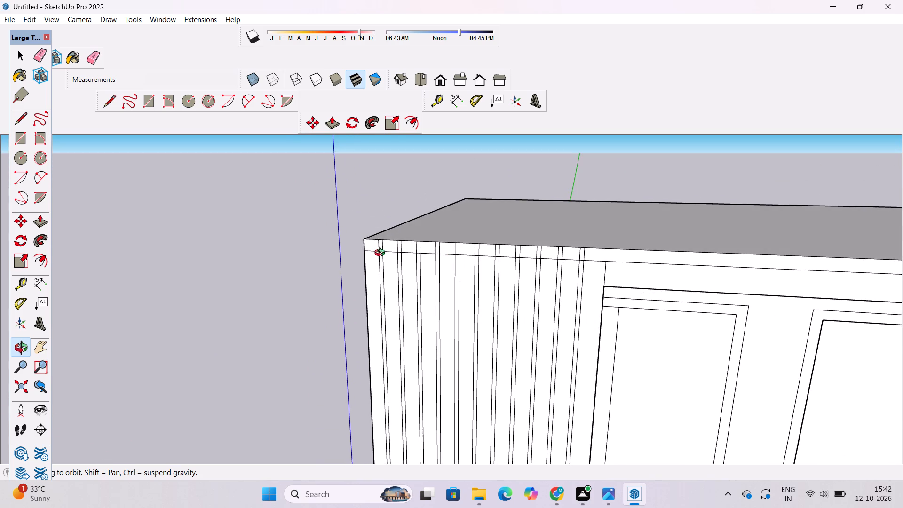
scroll(382, 254, up, 5)
key(e)
scroll(374, 246, up, 4)
drag(367, 246, 366, 257)
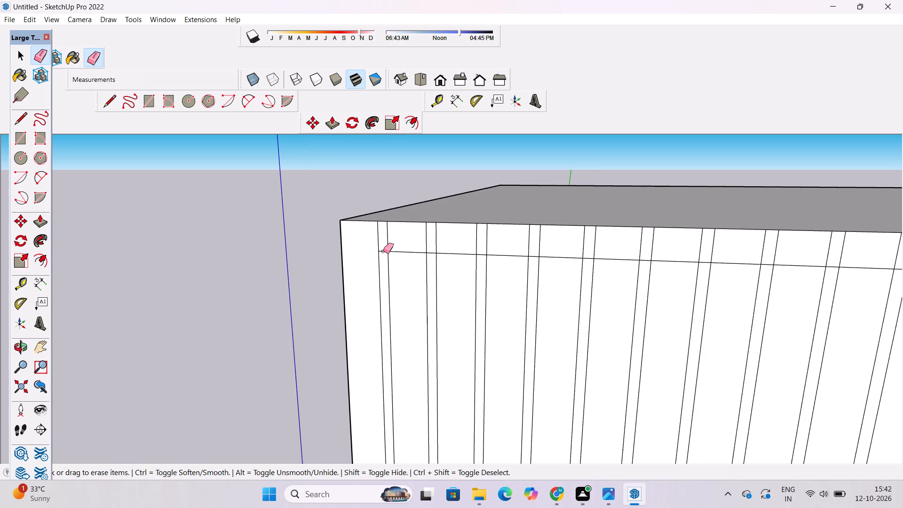
click(383, 251)
click(401, 250)
click(433, 252)
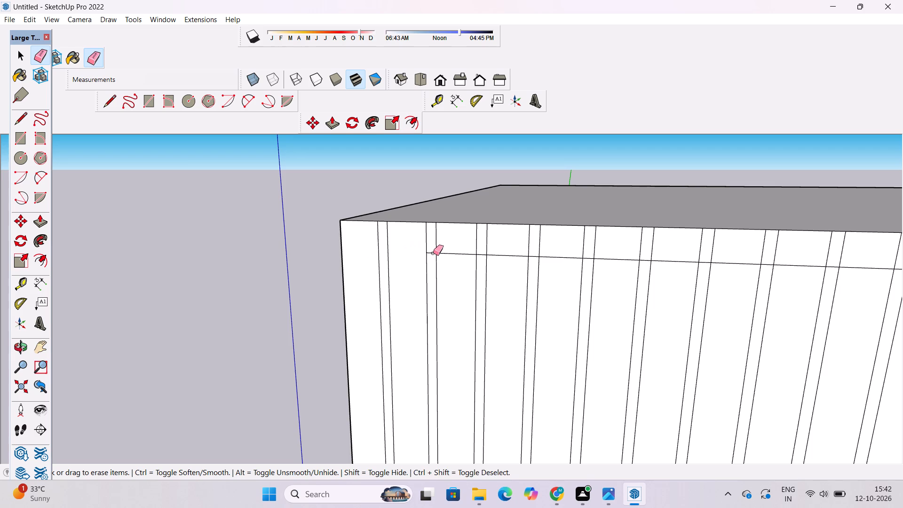
click(433, 253)
drag(449, 250, 451, 259)
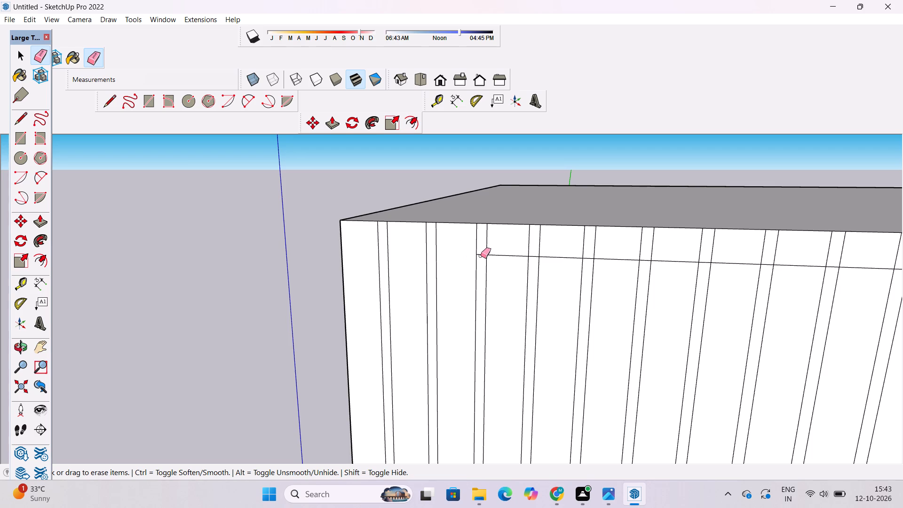
click(481, 256)
drag(481, 253, 481, 260)
drag(498, 249, 498, 258)
drag(535, 252, 535, 261)
drag(546, 255, 546, 269)
Erase the horizontal line's segments across the fifth, sixth and seventh vertical strips and the gaps following them.
scroll(447, 273, down, 4)
scroll(537, 262, up, 9)
drag(547, 262, 547, 263)
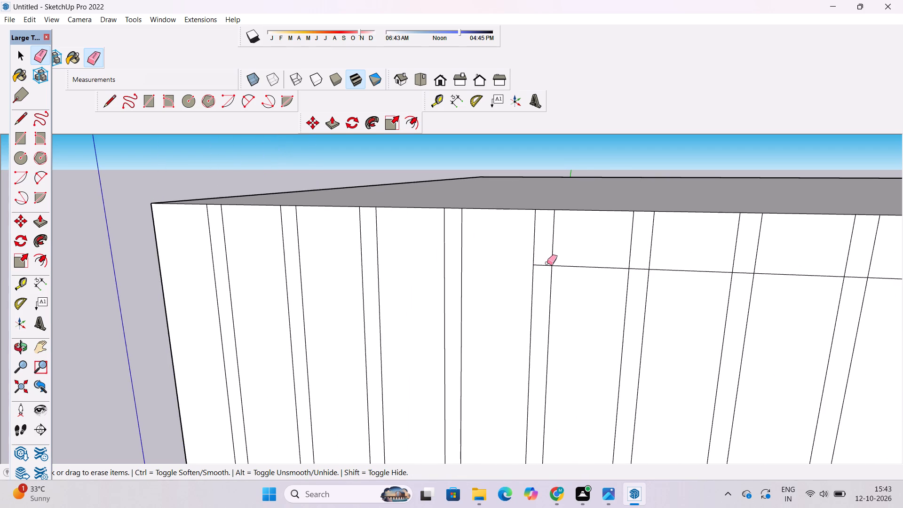
drag(547, 263, 547, 266)
drag(565, 255, 567, 266)
scroll(547, 288, down, 4)
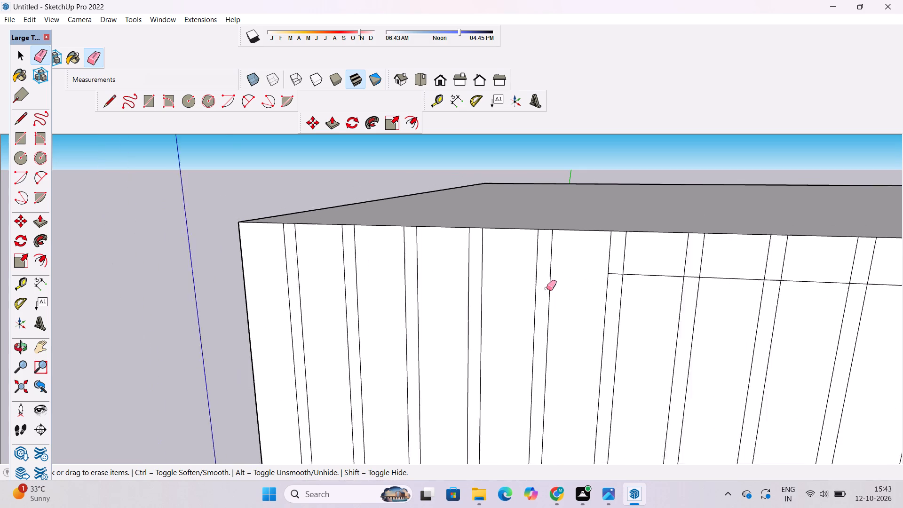
scroll(547, 288, down, 1)
scroll(328, 243, down, 9)
scroll(482, 280, up, 10)
scroll(384, 222, up, 8)
drag(383, 203, 382, 214)
drag(417, 202, 417, 229)
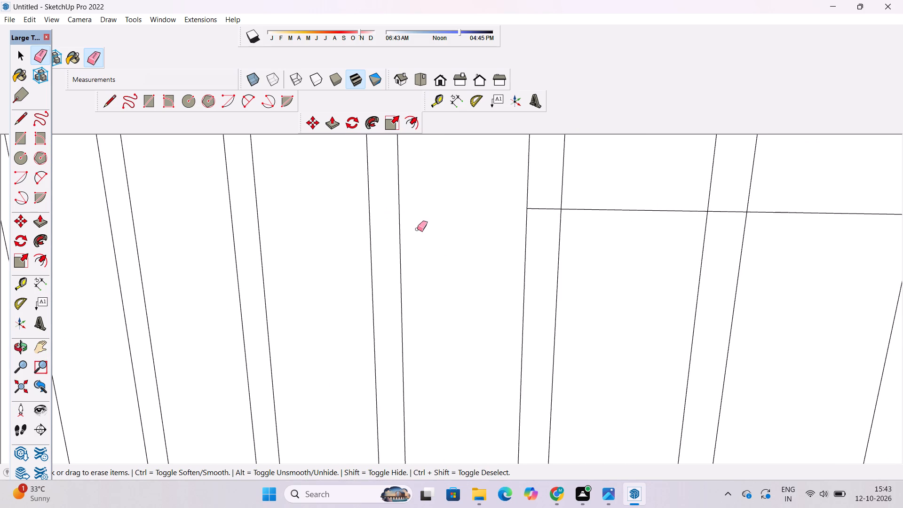
scroll(357, 246, down, 5)
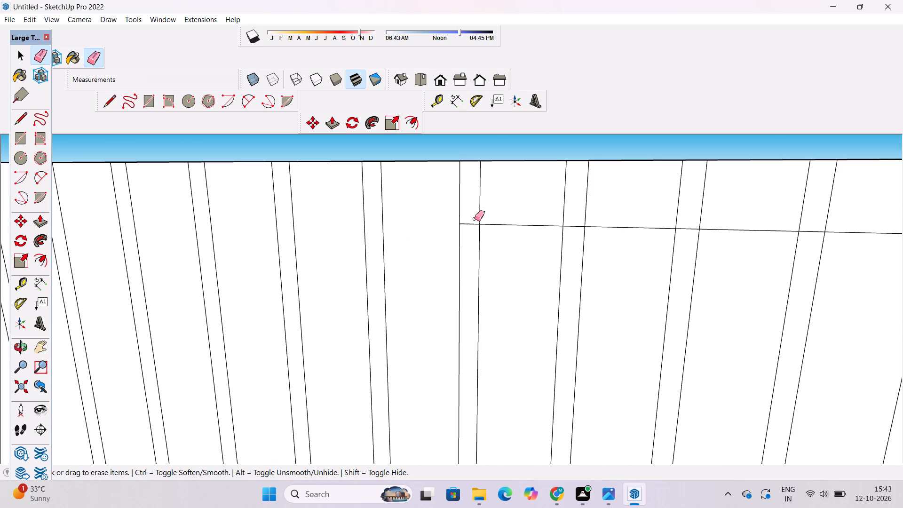
drag(475, 219, 475, 239)
drag(507, 214, 507, 222)
drag(491, 216, 492, 242)
Erase the horizontal line's segments across the eighth, ninth and tenth vertical strips and the gaps beside them.
scroll(492, 243, down, 3)
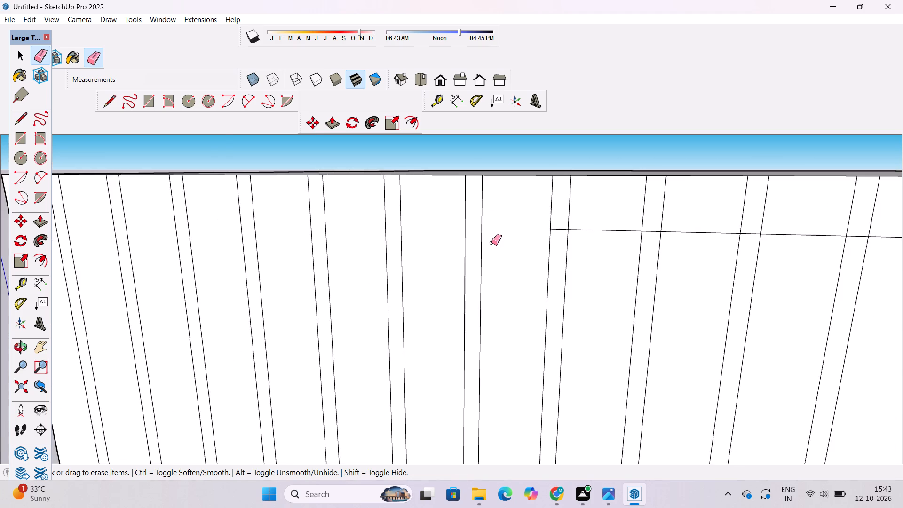
scroll(491, 243, down, 9)
scroll(709, 264, up, 3)
scroll(627, 262, up, 3)
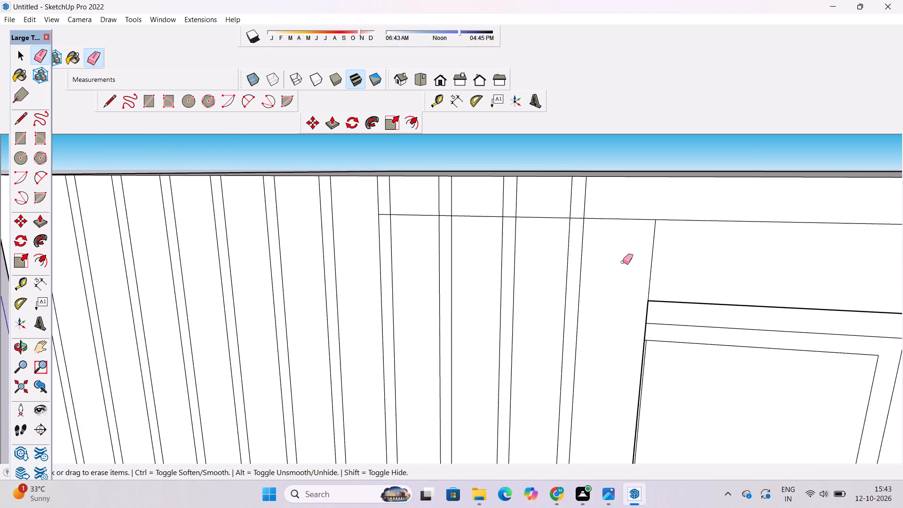
scroll(623, 262, up, 7)
scroll(607, 260, down, 2)
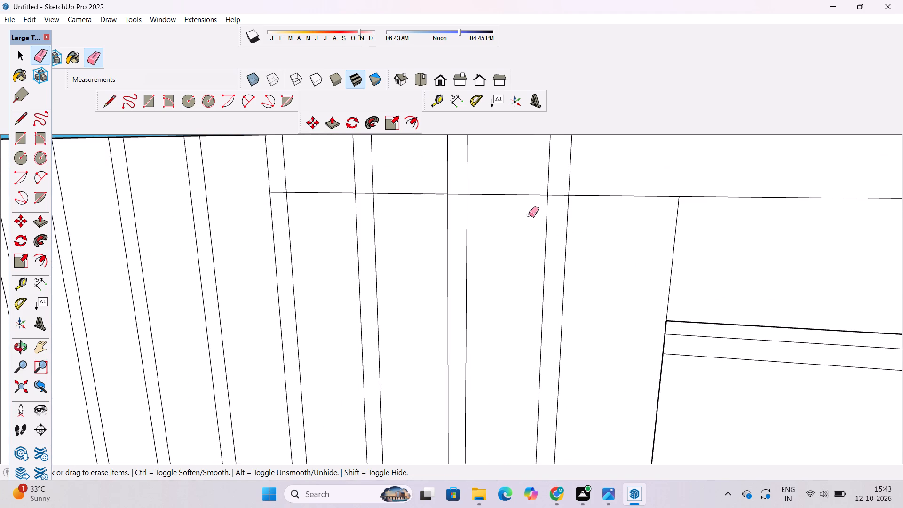
drag(514, 190, 509, 206)
drag(421, 183, 417, 214)
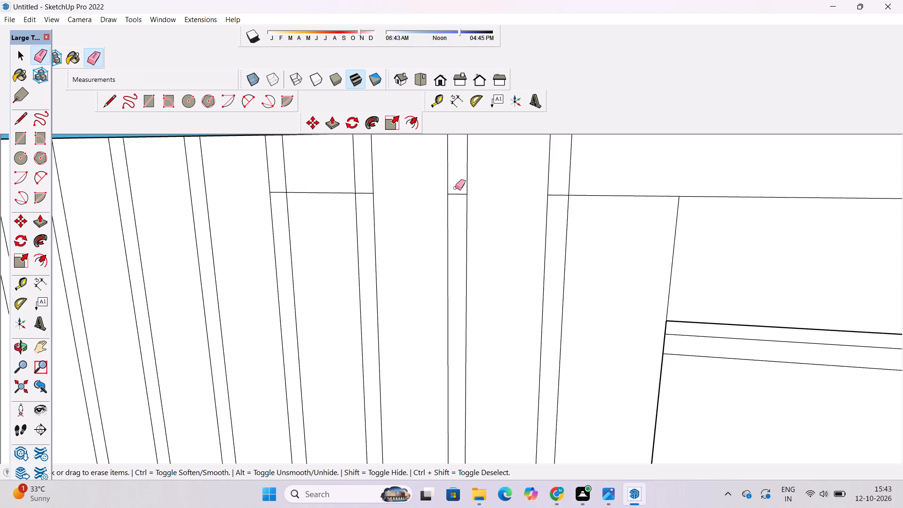
drag(455, 188, 455, 205)
scroll(594, 268, down, 5)
scroll(448, 235, up, 2)
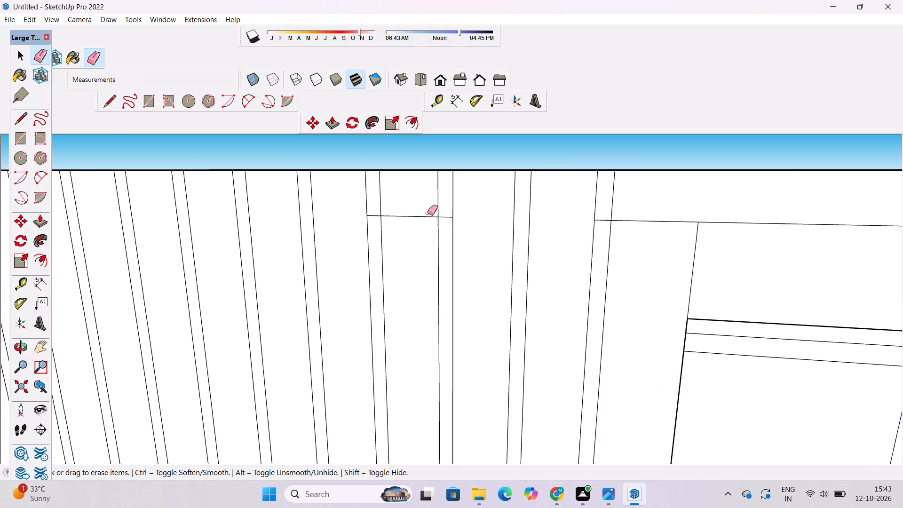
drag(423, 210, 420, 232)
drag(444, 211, 444, 227)
drag(419, 225, 419, 230)
scroll(435, 234, down, 3)
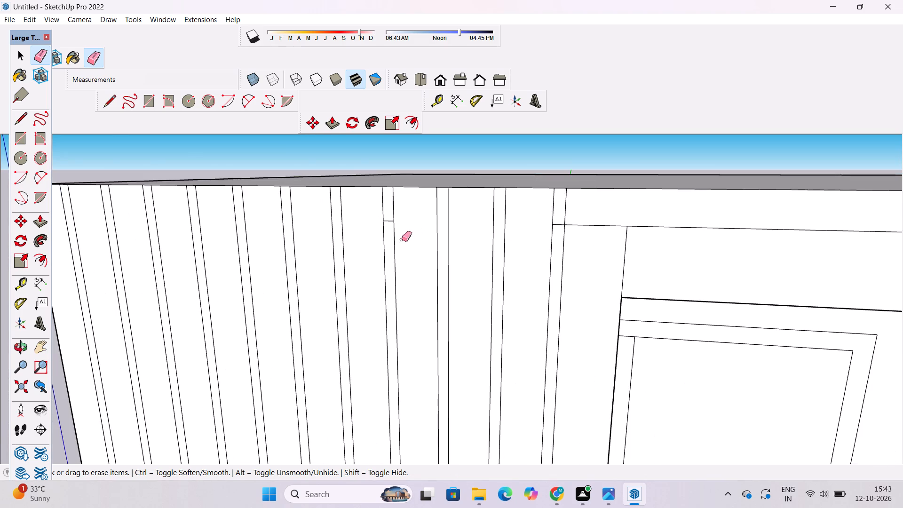
scroll(399, 239, up, 7)
scroll(393, 206, down, 2)
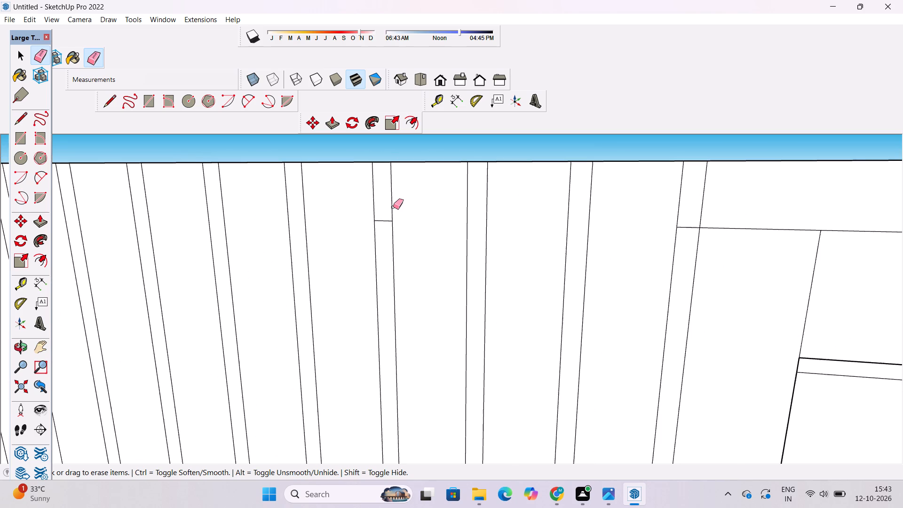
drag(387, 214, 383, 224)
Erase the horizontal line's segments across the eleventh strip and from that strip to the short vertical line above the top opening.
scroll(383, 225, down, 10)
scroll(489, 238, up, 2)
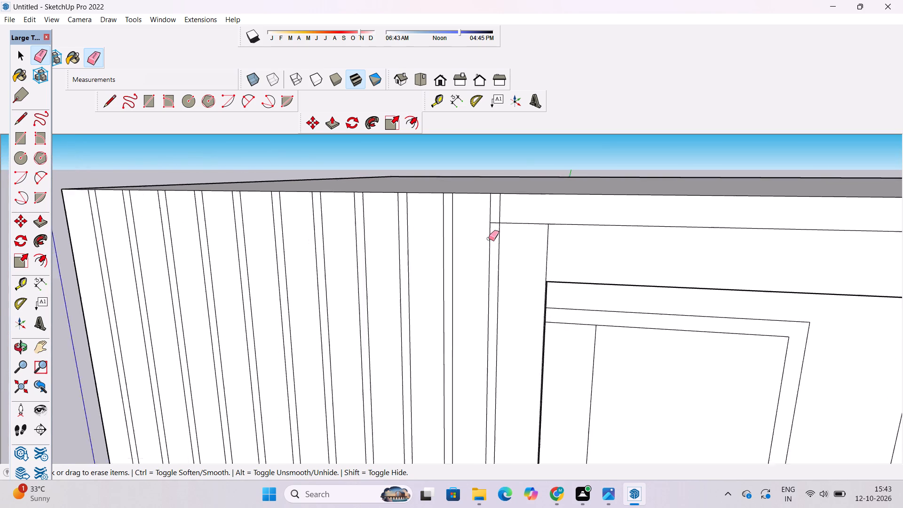
scroll(489, 238, up, 7)
drag(497, 205, 494, 221)
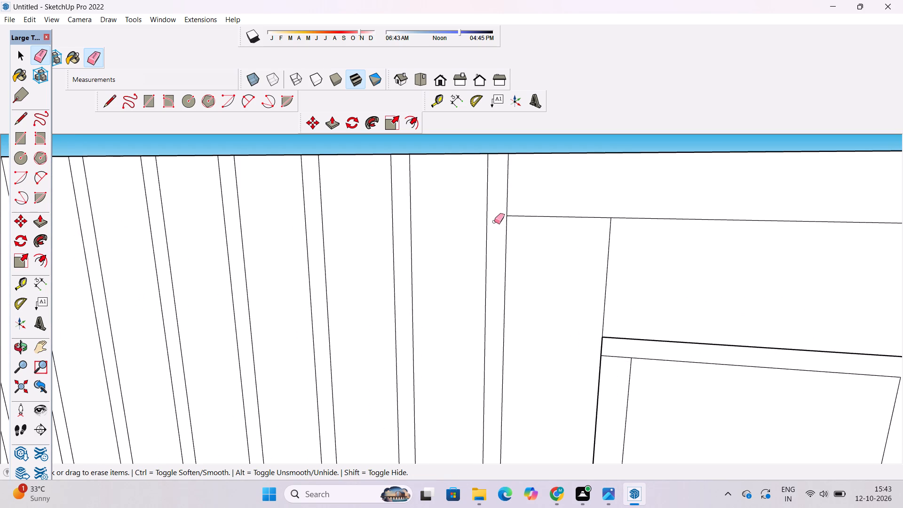
drag(514, 201, 516, 226)
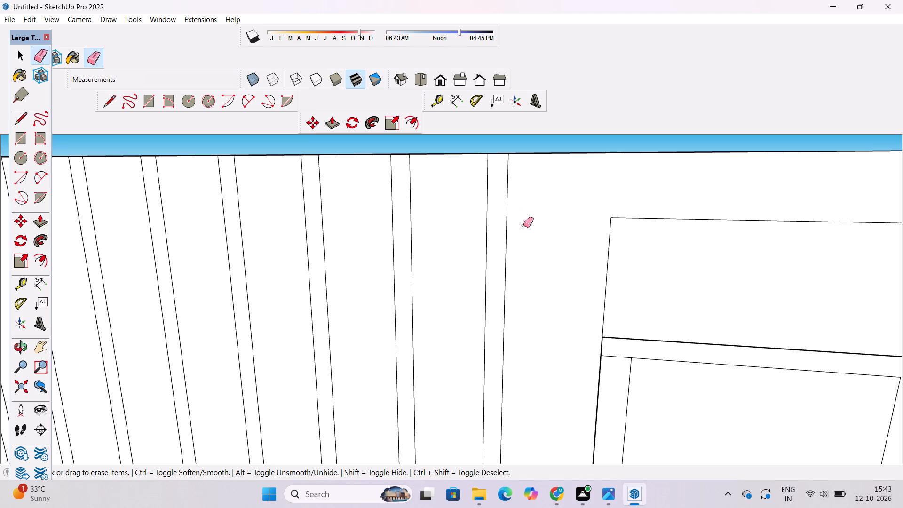
key(space)
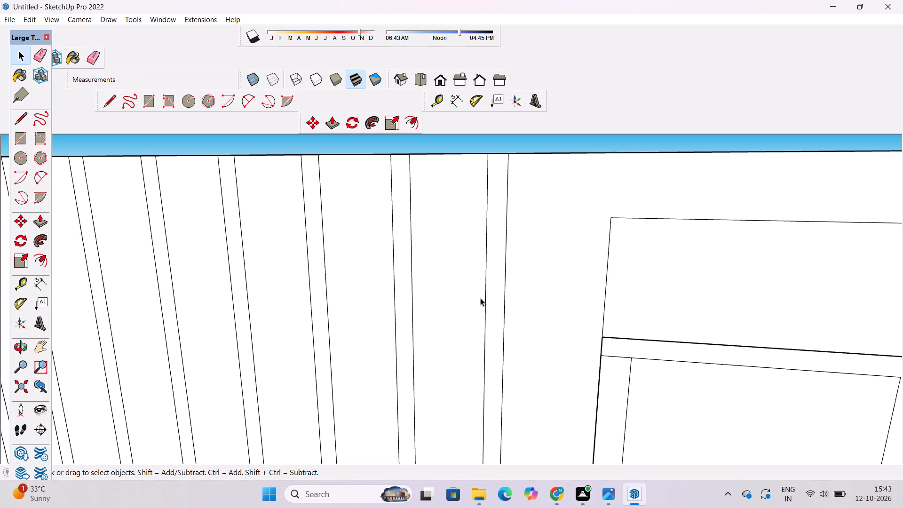
Erase the long horizontal line above the top opening and the short vertical line at the opening's corner nearest the strips.
key(o)
scroll(473, 285, down, 15)
shift+drag(474, 335, 470, 288)
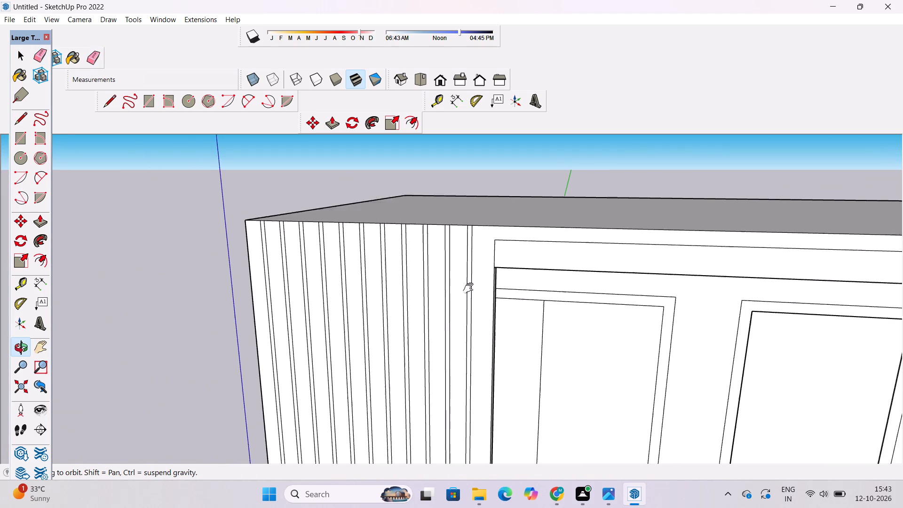
shift+drag(470, 288, 471, 266)
scroll(473, 259, down, 5)
shift+drag(461, 329, 459, 285)
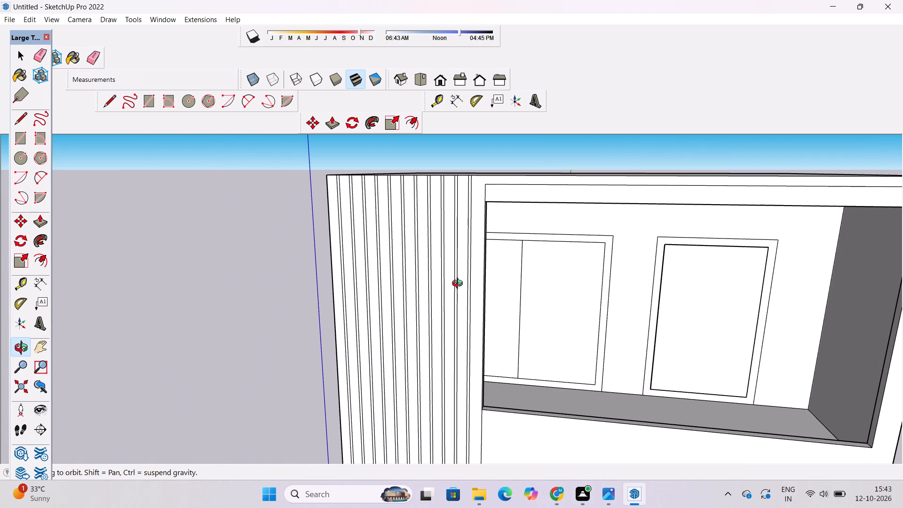
shift+drag(459, 285, 411, 320)
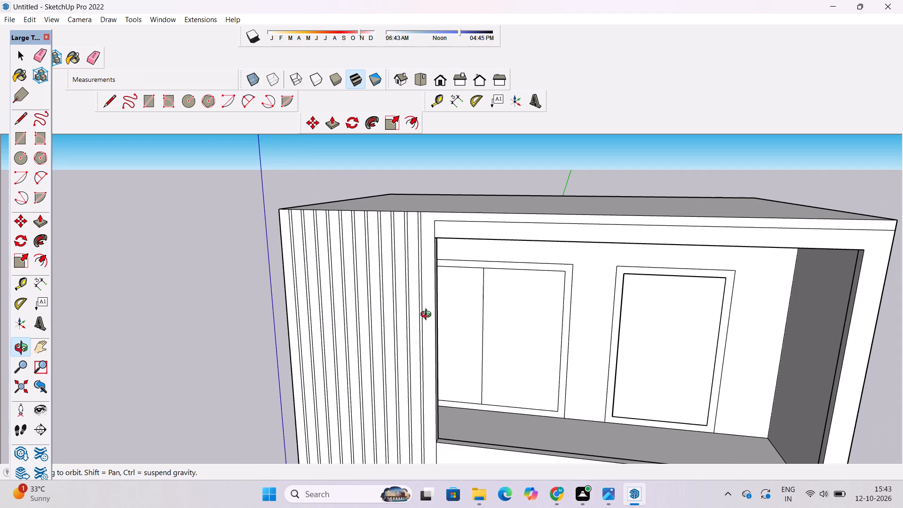
shift+drag(440, 310, 397, 329)
drag(412, 326, 461, 326)
shift+drag(471, 318, 453, 330)
drag(453, 331, 453, 325)
key(e)
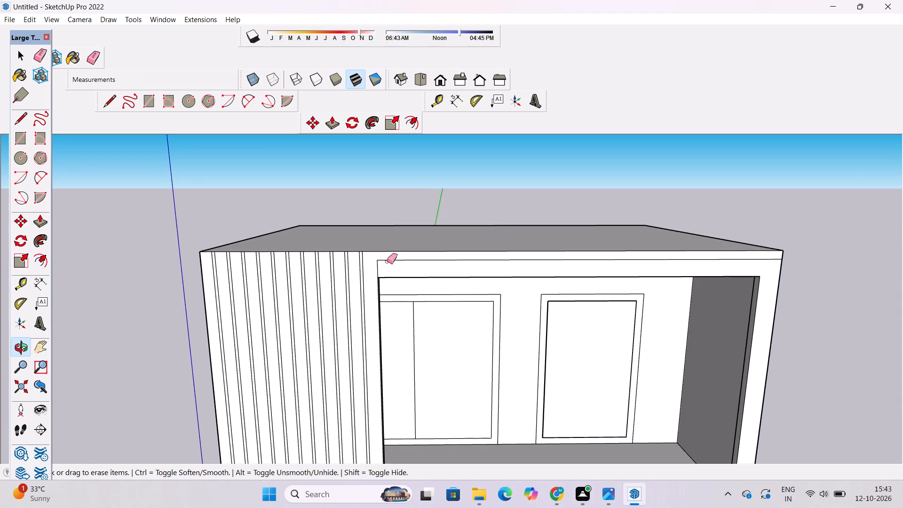
drag(386, 259, 378, 270)
key(space)
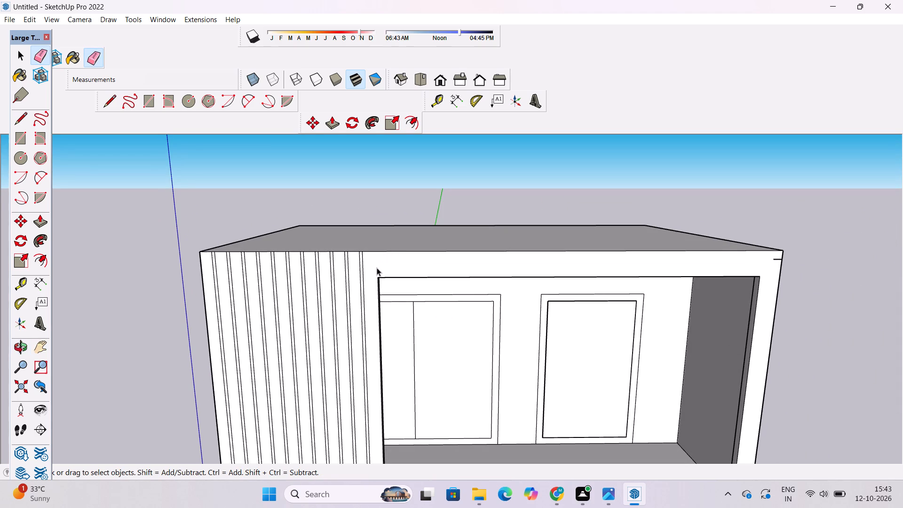
Erase the leftover short horizontal segment at the front wall's upper corner, on the side away from the strips.
key(o)
scroll(832, 268, up, 3)
shift+drag(796, 272, 752, 288)
click(742, 295)
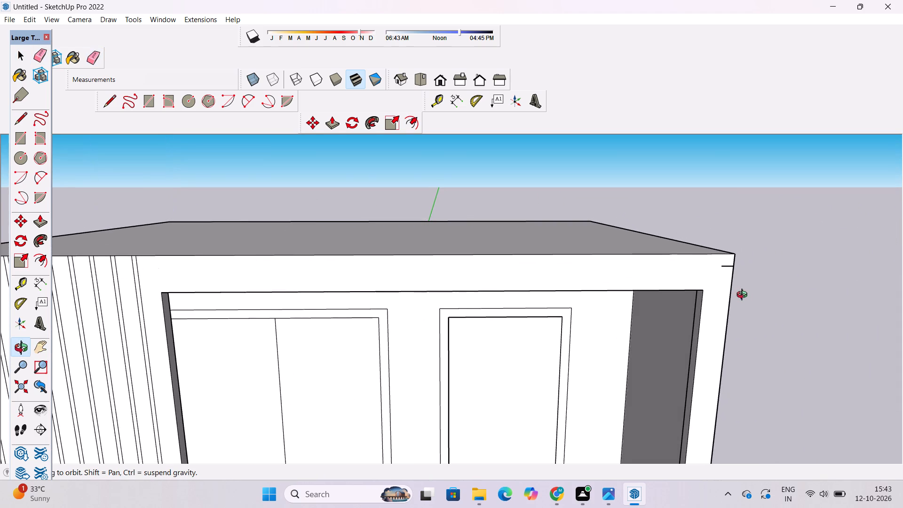
key(e)
scroll(726, 293, up, 5)
click(720, 249)
key(space)
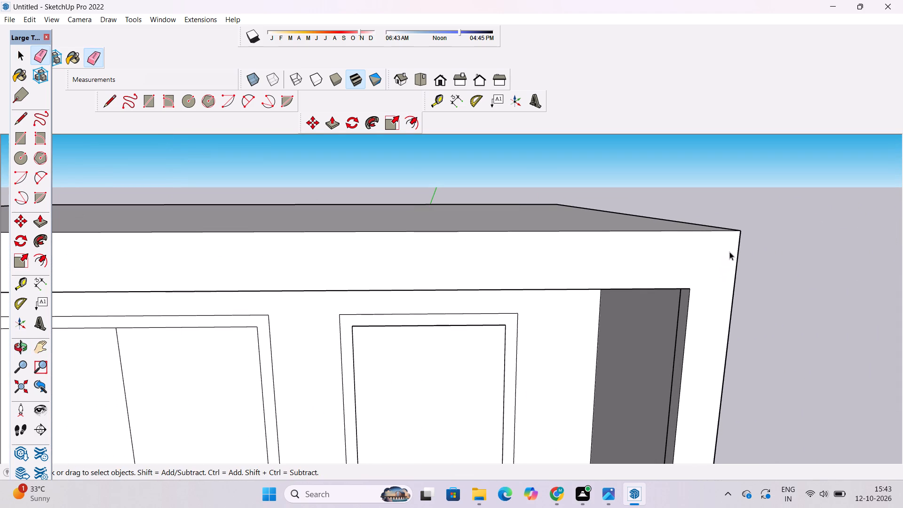
Place a guide line 2' in from the roof's front edge.
key(o)
scroll(728, 251, down, 6)
drag(728, 257, 734, 305)
shift+drag(617, 340, 691, 300)
scroll(666, 301, down, 6)
drag(594, 324, 587, 403)
scroll(584, 365, up, 1)
shift+drag(551, 339, 493, 356)
drag(492, 357, 493, 376)
key(t)
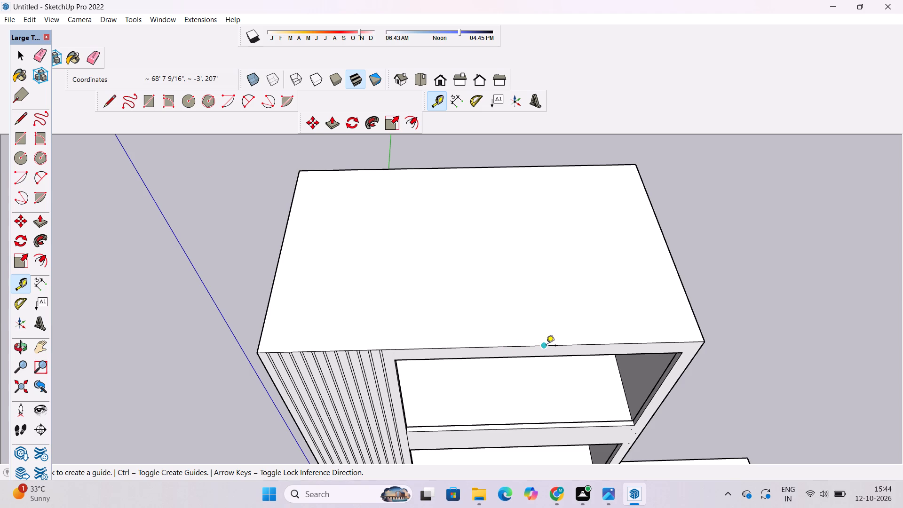
click(546, 346)
text(2')
key(Return)
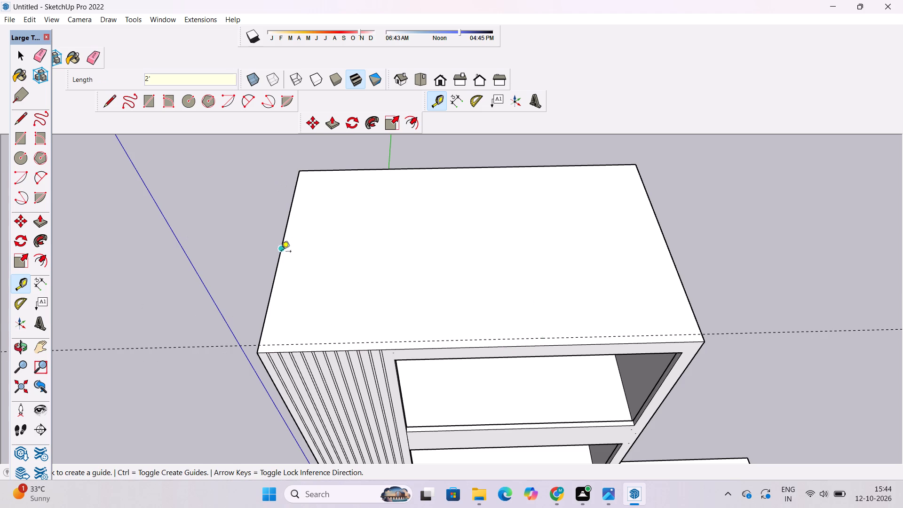
Place guide lines 2' in from the roof's two side edges and its back edge.
click(282, 249)
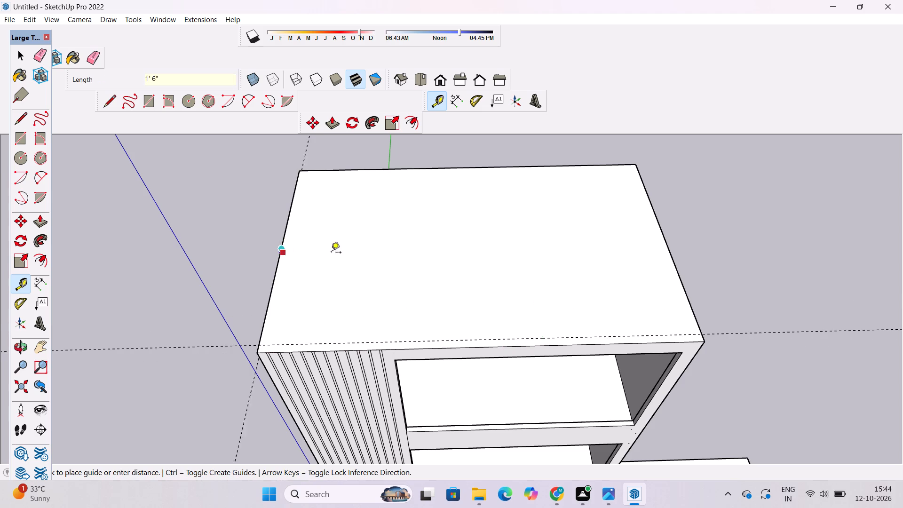
text(2')
key(Return)
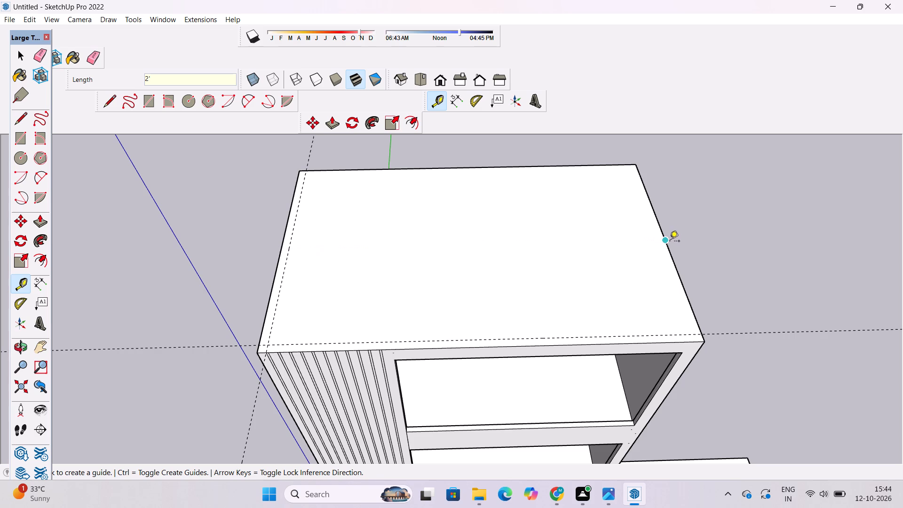
click(676, 276)
text(2')
key(Return)
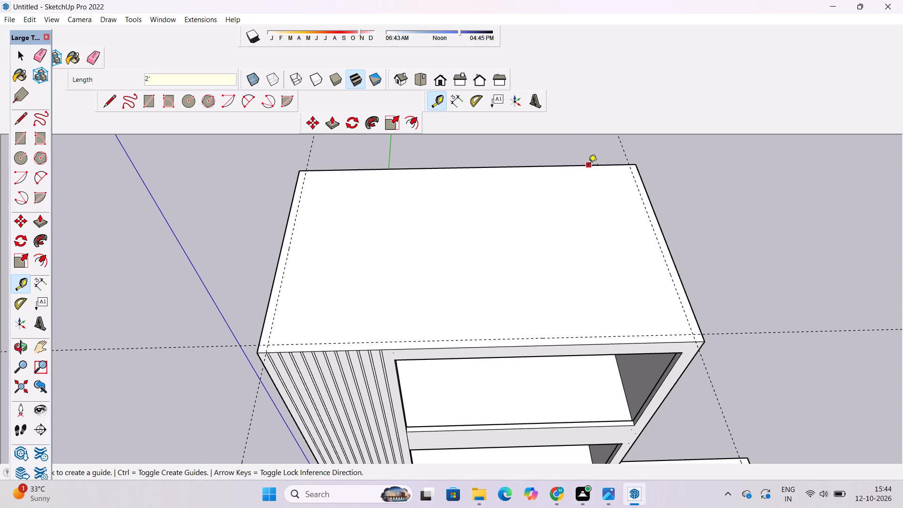
click(588, 166)
text(2')
key(Return)
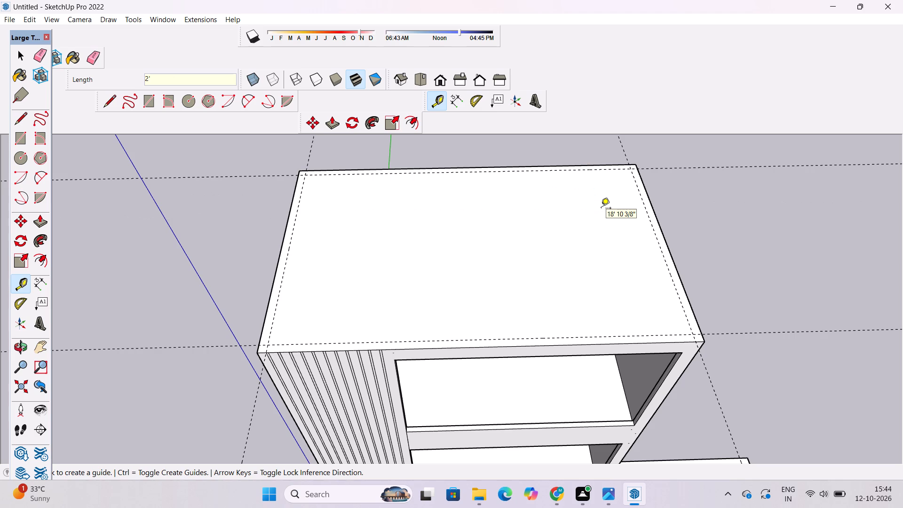
key(space)
Examine the whole building from above, including the roof guides, the front openings and the base.
text(o)
scroll(639, 333, down, 4)
shift+drag(624, 374, 618, 335)
scroll(617, 335, up, 3)
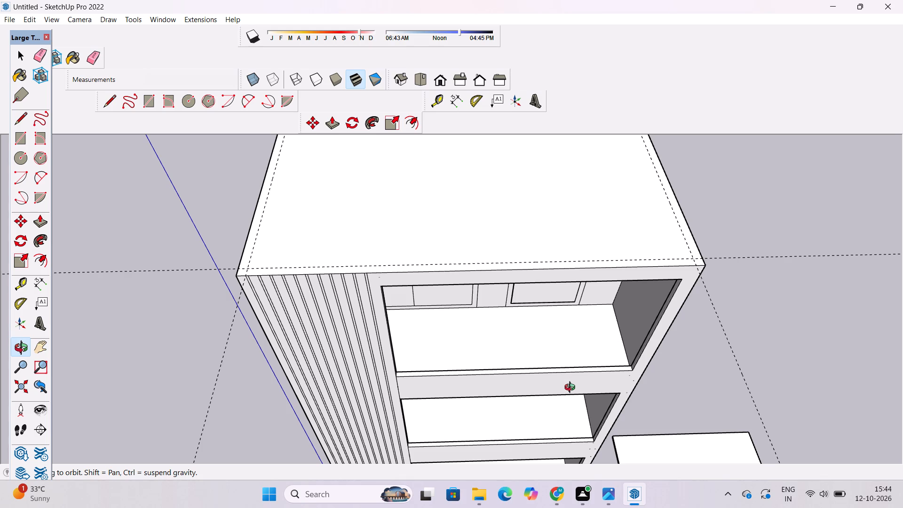
shift+drag(515, 371, 533, 298)
scroll(533, 298, down, 5)
shift+drag(524, 325, 524, 341)
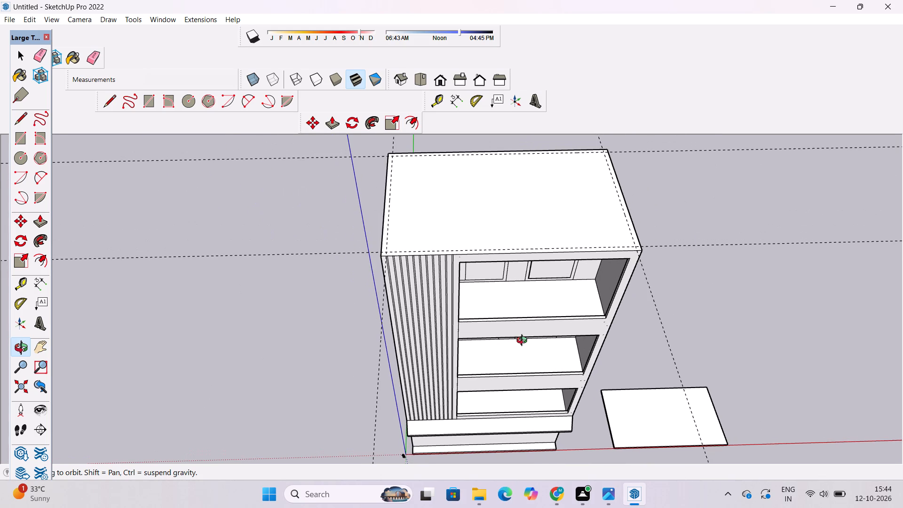
scroll(524, 341, down, 3)
shift+drag(517, 354, 522, 312)
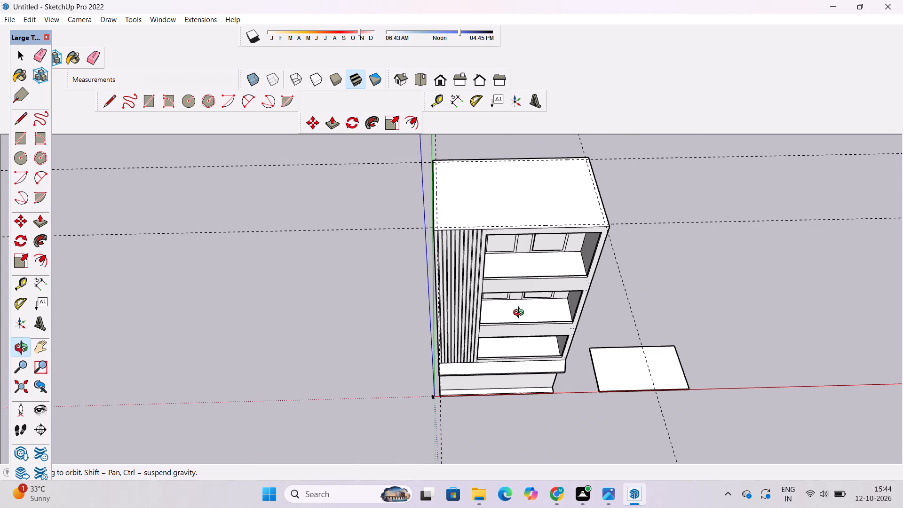
scroll(514, 324, down, 1)
shift+drag(506, 345, 507, 337)
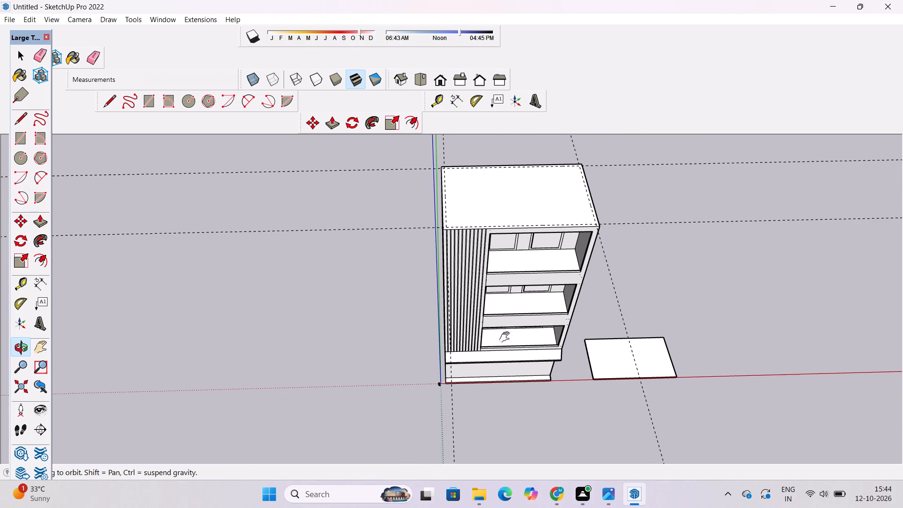
shift+drag(493, 341, 488, 342)
shift+drag(480, 332, 423, 323)
scroll(422, 325, up, 3)
shift+drag(432, 371, 434, 350)
shift+click(435, 349)
drag(437, 350, 437, 341)
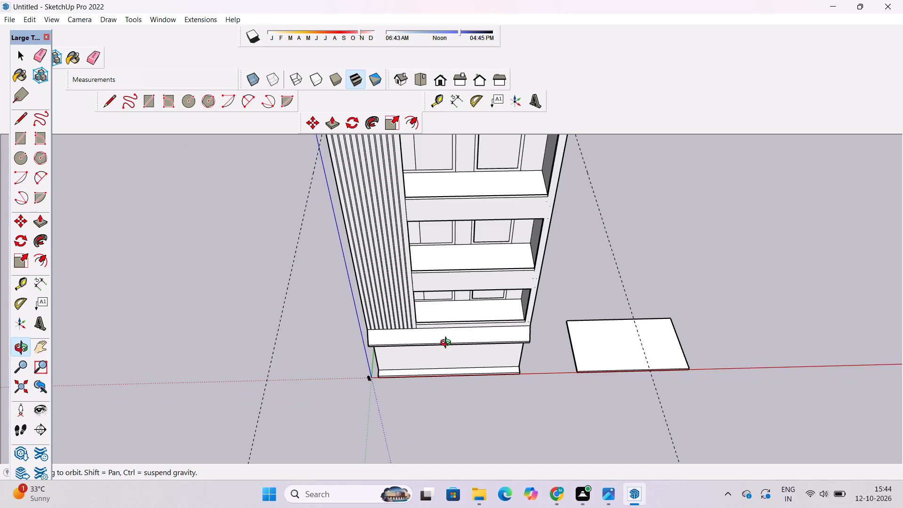
scroll(449, 344, up, 1)
drag(446, 357, 467, 357)
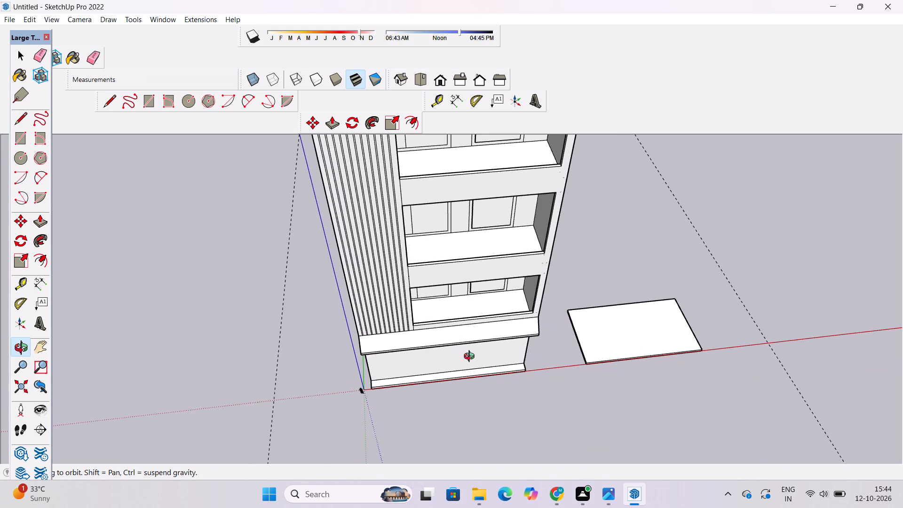
scroll(476, 356, down, 3)
shift+drag(498, 342, 507, 382)
drag(503, 389, 491, 369)
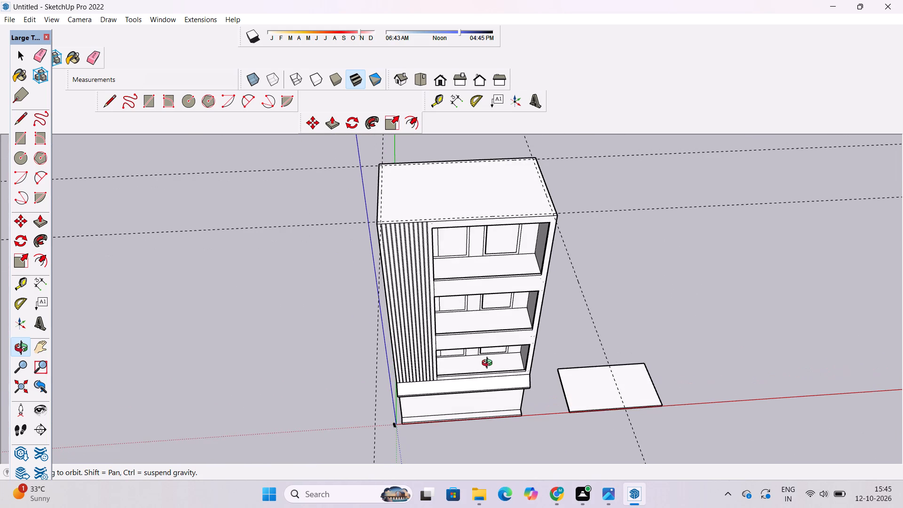
shift+drag(489, 368, 483, 354)
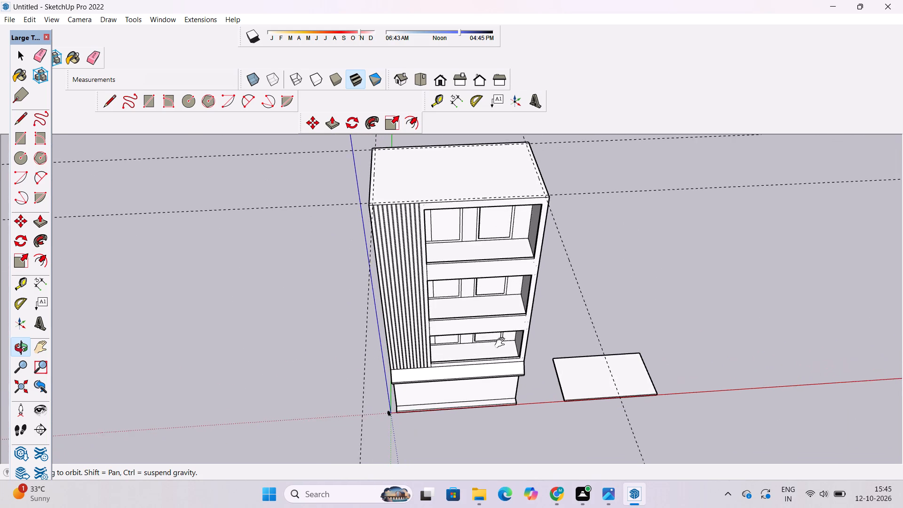
shift+drag(502, 343, 511, 397)
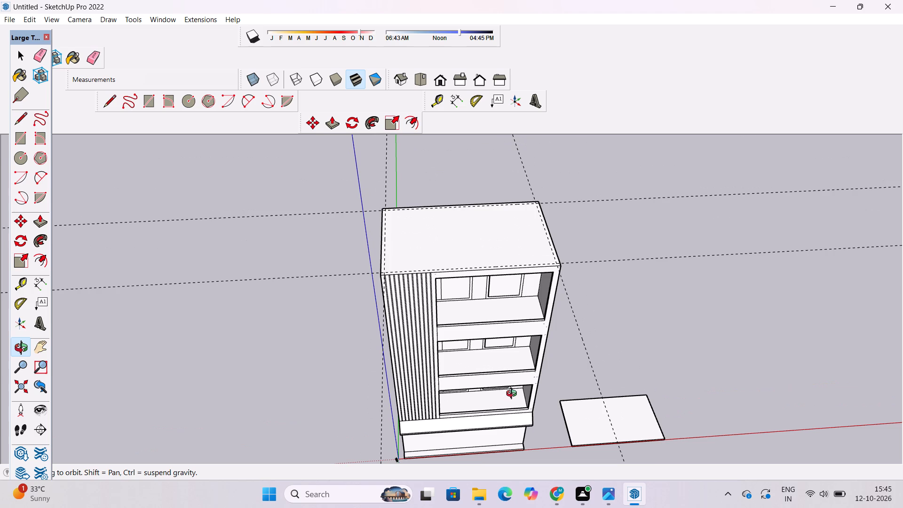
scroll(510, 399, down, 1)
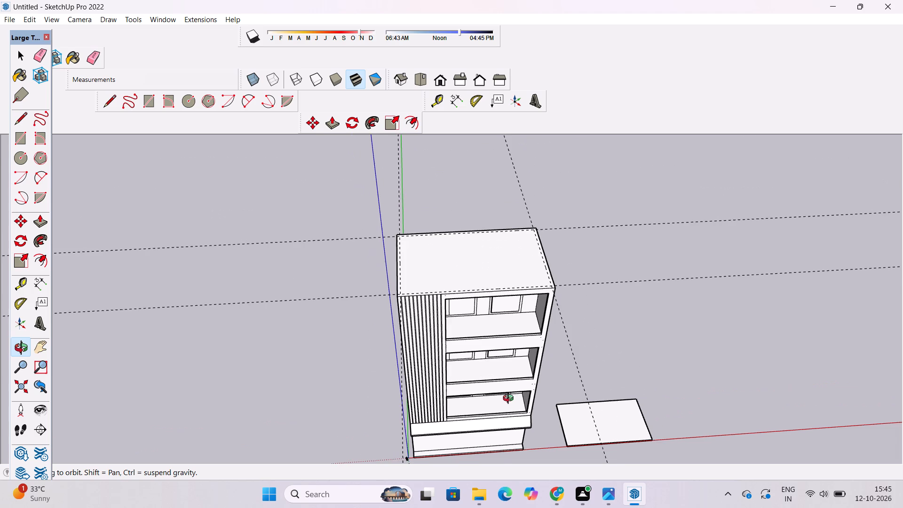
shift+drag(516, 395, 515, 403)
Erase the short vertical line beside the strips on the wall band between the top and middle openings.
scroll(507, 385, up, 3)
shift+drag(508, 383, 509, 394)
drag(509, 394, 494, 372)
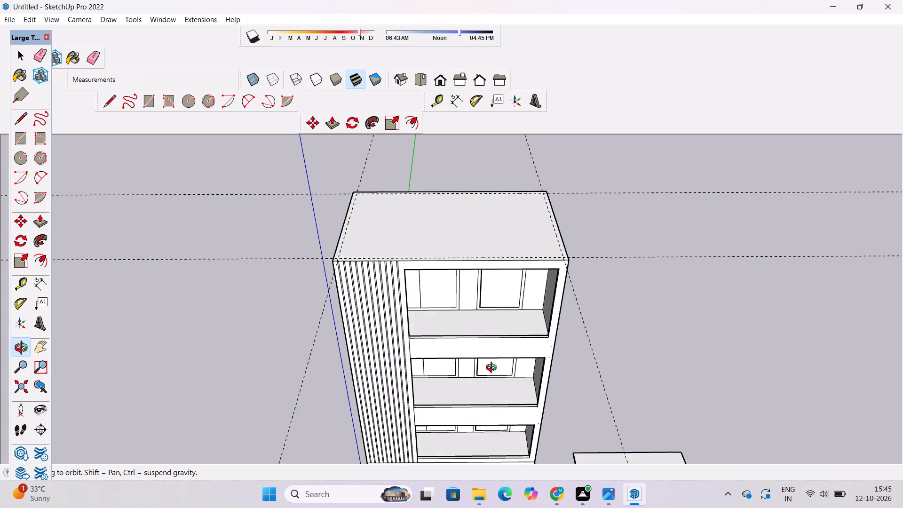
scroll(493, 369, up, 3)
shift+drag(491, 369, 491, 381)
scroll(490, 377, up, 3)
shift+drag(490, 376, 492, 406)
drag(485, 408, 481, 364)
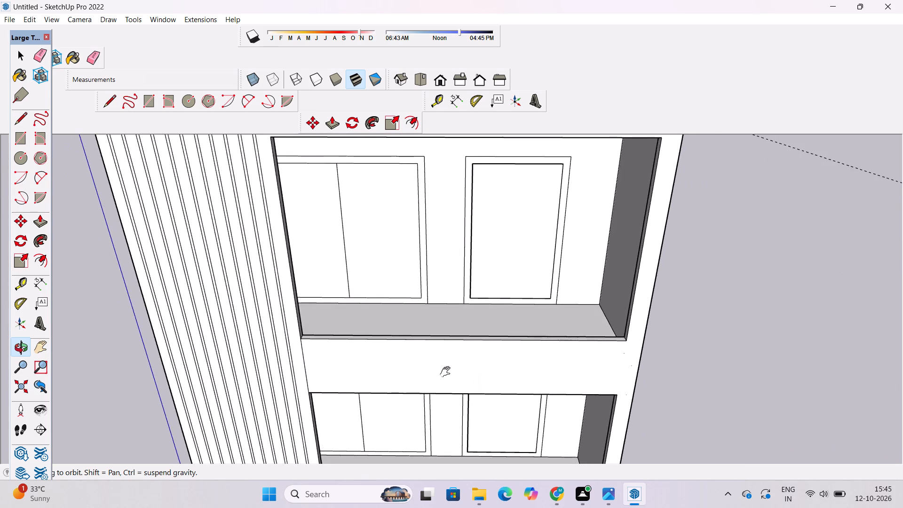
shift+drag(447, 372, 413, 376)
key(e)
drag(310, 342, 302, 334)
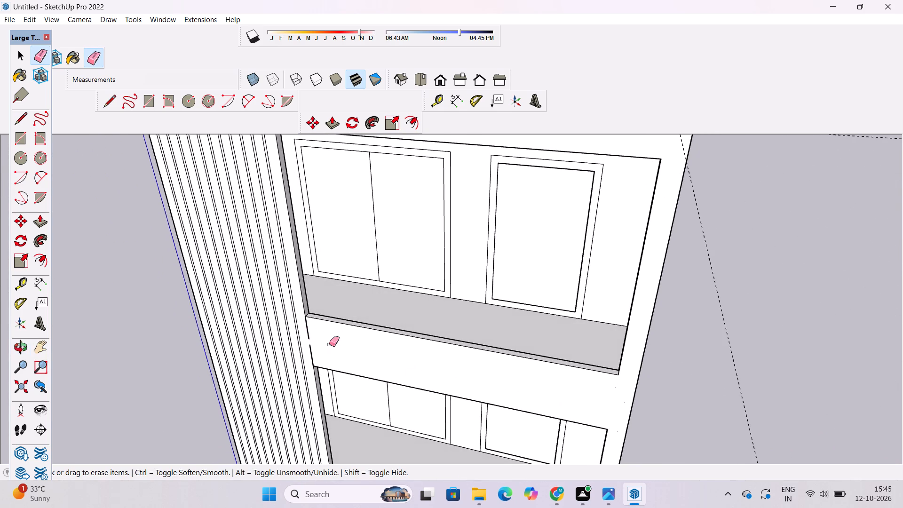
drag(324, 342, 302, 328)
click(311, 351)
click(306, 323)
Erase all pieces of the short vertical line beside the strips on the wall band between the middle and bottom openings.
scroll(341, 251, down, 6)
scroll(344, 389, up, 10)
drag(343, 389, 320, 378)
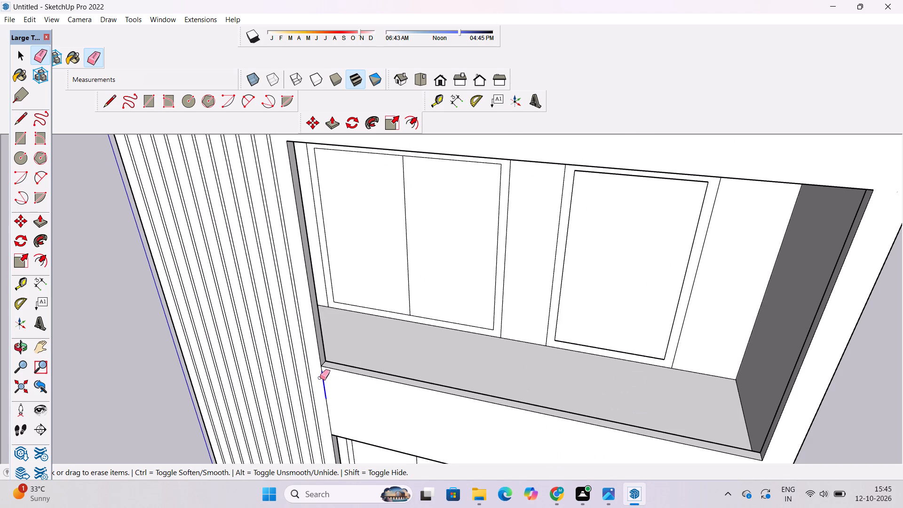
drag(320, 378, 319, 377)
drag(330, 401, 329, 412)
drag(329, 390, 326, 401)
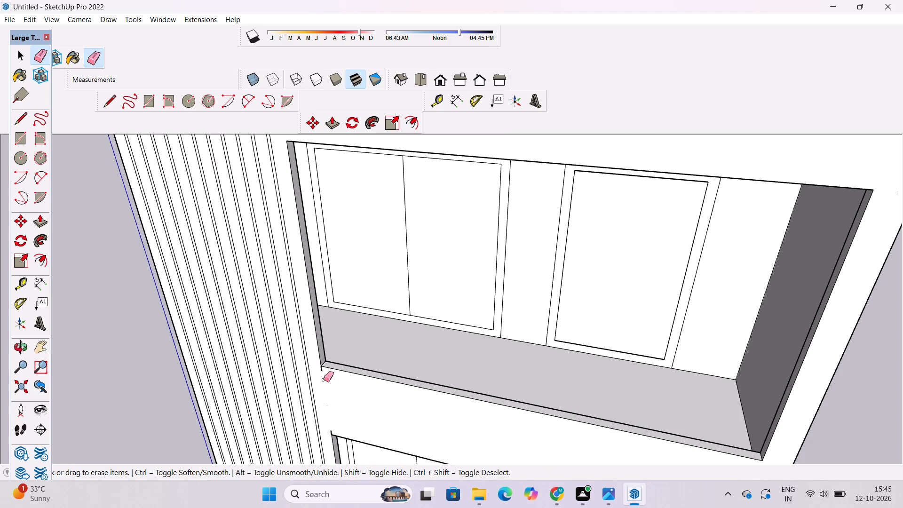
click(321, 369)
scroll(352, 319, down, 4)
scroll(357, 429, up, 10)
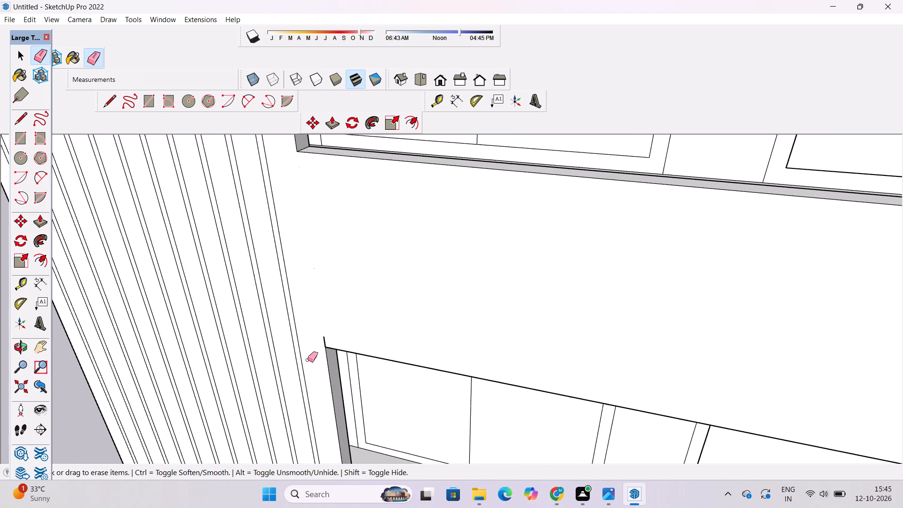
drag(334, 333, 325, 341)
scroll(347, 246, down, 12)
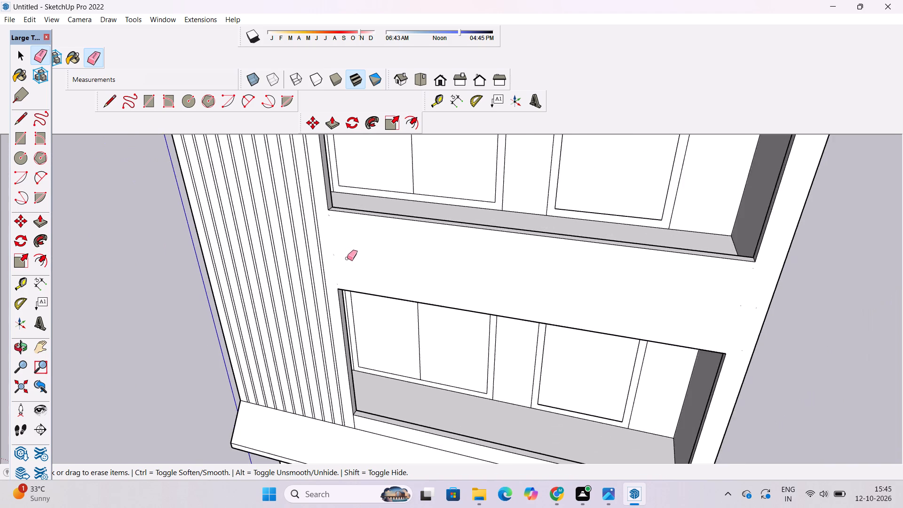
Erase the two stray lines on the inner face of the low front wall inside the opening, near its side wall.
scroll(347, 258, down, 4)
scroll(334, 380, up, 5)
key(space)
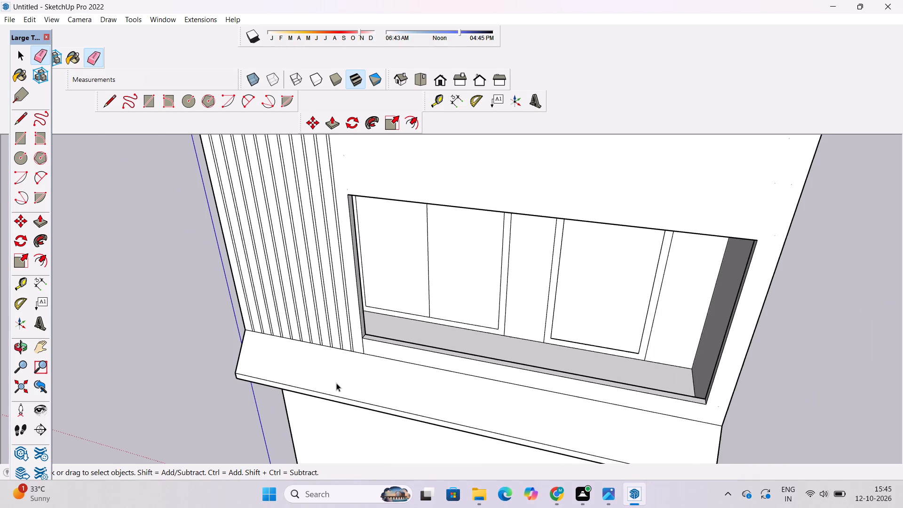
key(o)
drag(601, 397, 396, 352)
scroll(396, 348, down, 4)
shift+drag(406, 343, 457, 490)
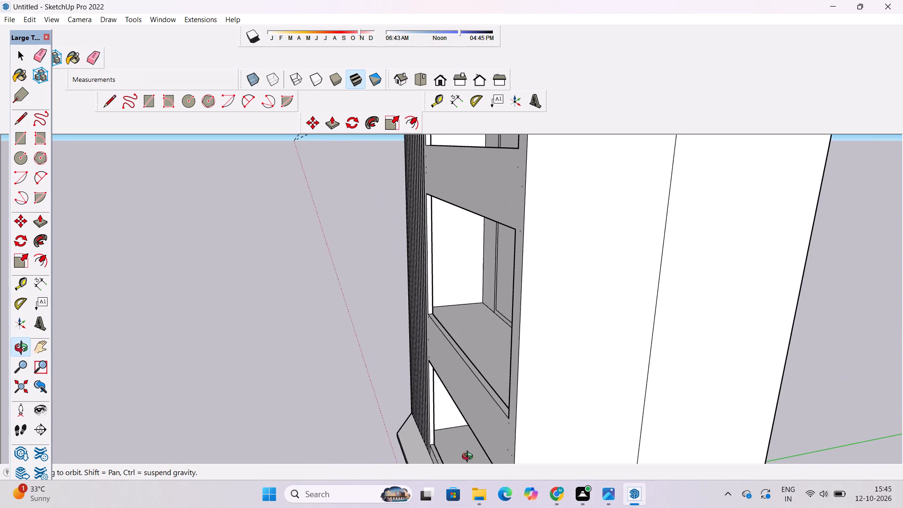
scroll(449, 325, up, 14)
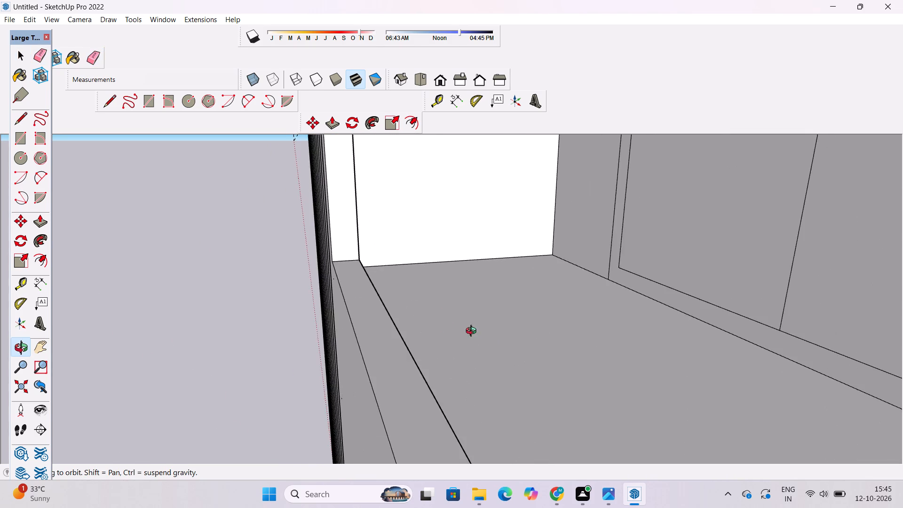
drag(475, 341, 434, 398)
drag(368, 381, 357, 381)
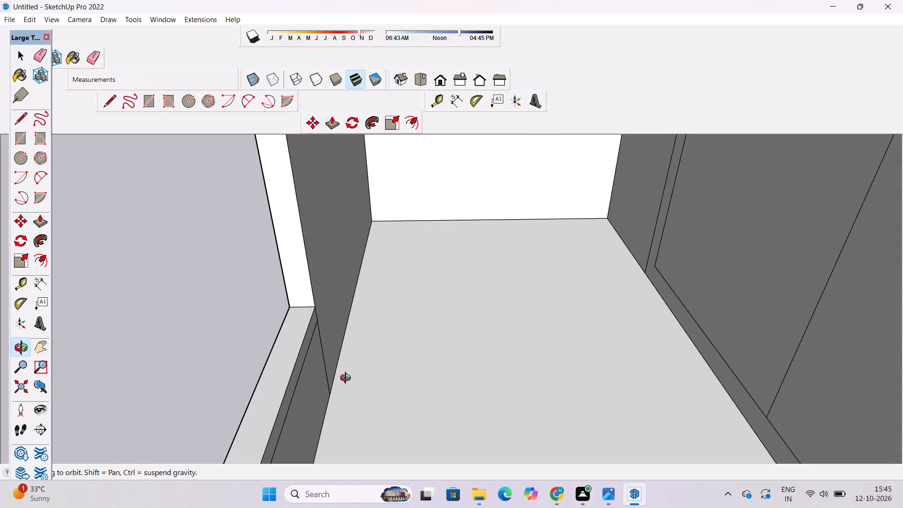
key(e)
drag(326, 314, 316, 329)
drag(321, 320, 316, 320)
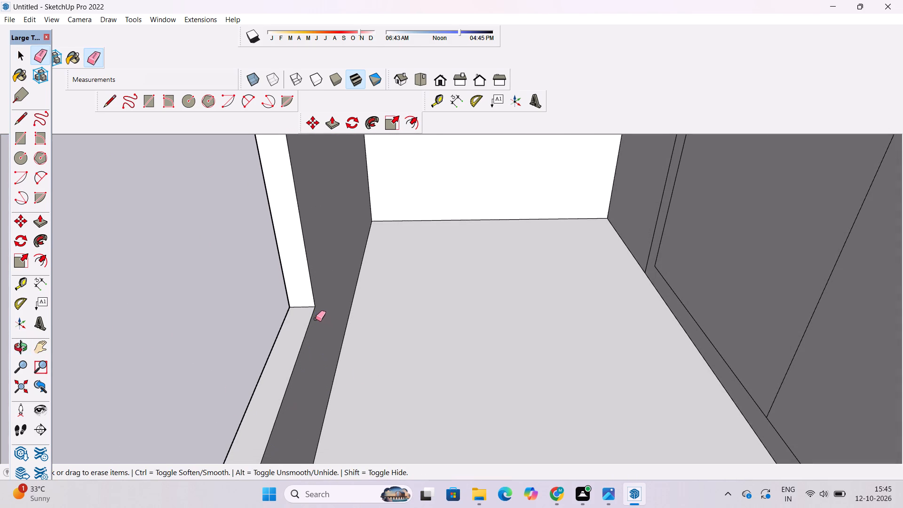
Switch to the front view and examine the strips, openings and wall bands down to the sloped projection.
key(o)
scroll(489, 367, down, 10)
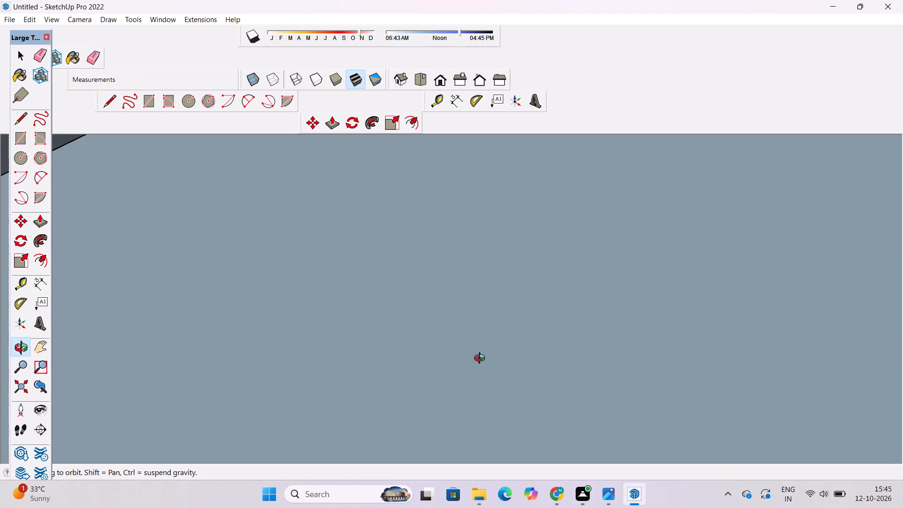
shift+drag(469, 381, 477, 308)
scroll(478, 308, down, 3)
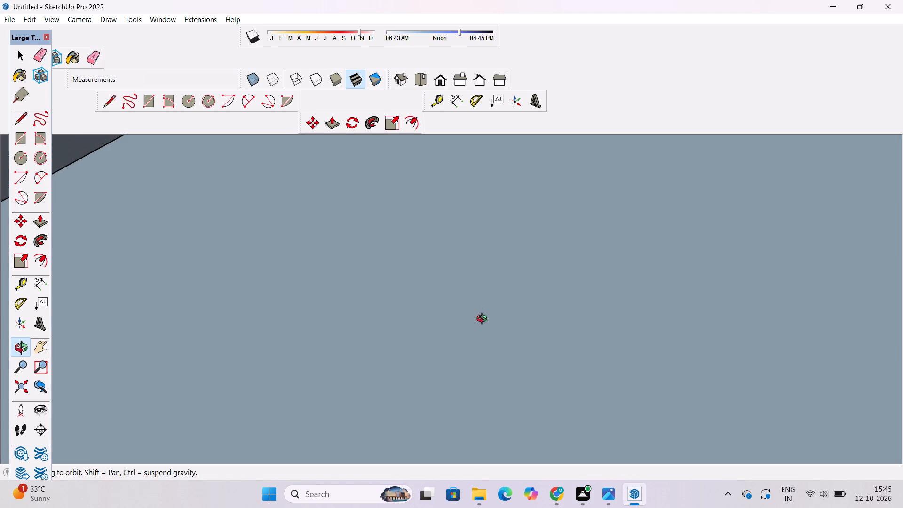
scroll(484, 320, down, 7)
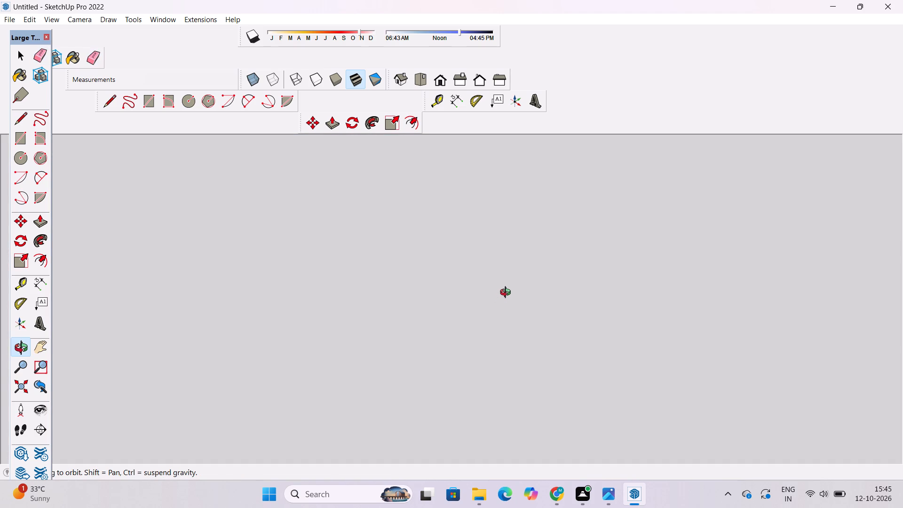
scroll(488, 311, down, 16)
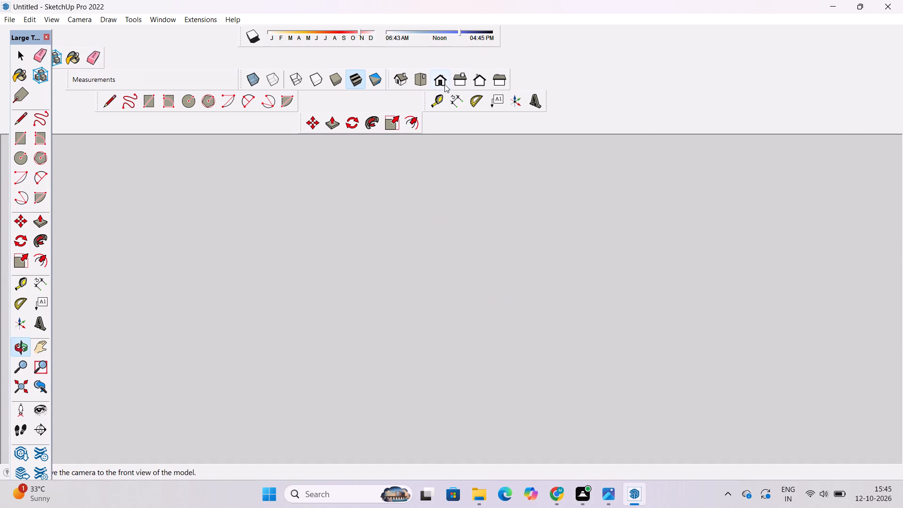
click(442, 82)
scroll(500, 334, down, 5)
shift+drag(623, 317, 526, 324)
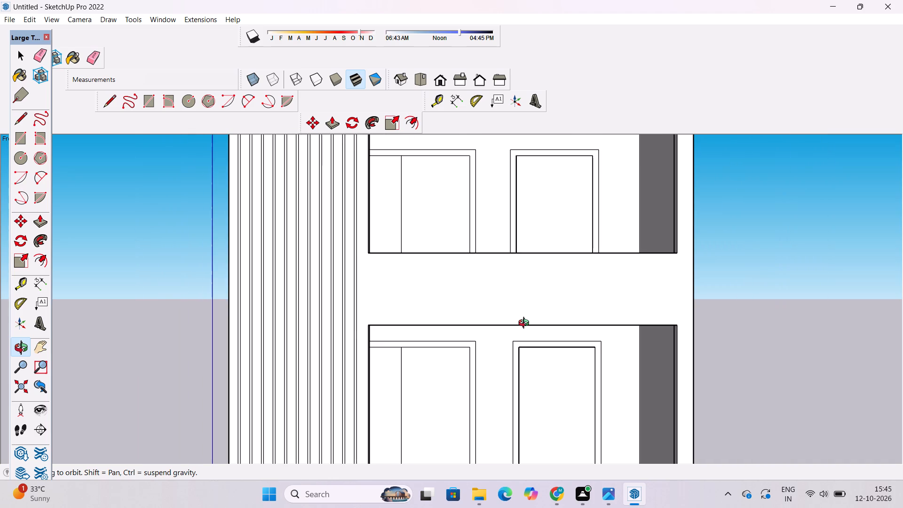
scroll(527, 326, down, 2)
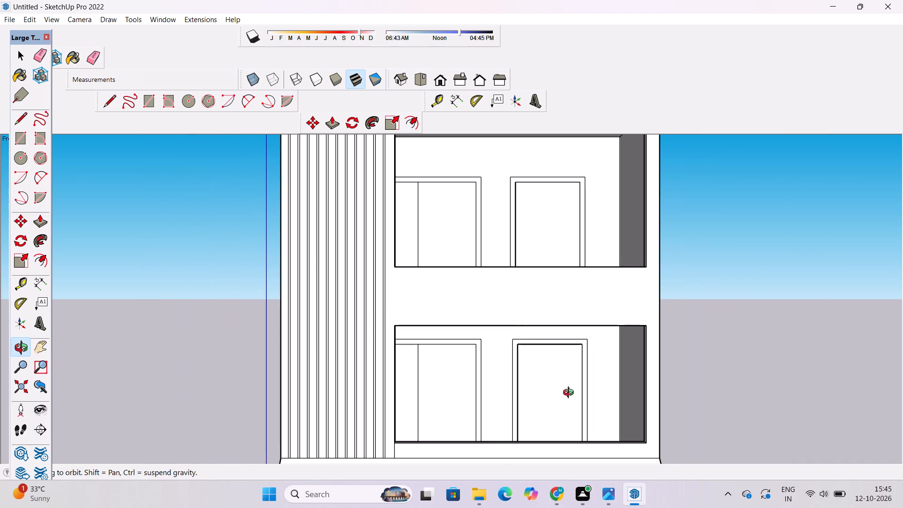
shift+drag(570, 394, 550, 420)
shift+scroll(550, 352, down, 6)
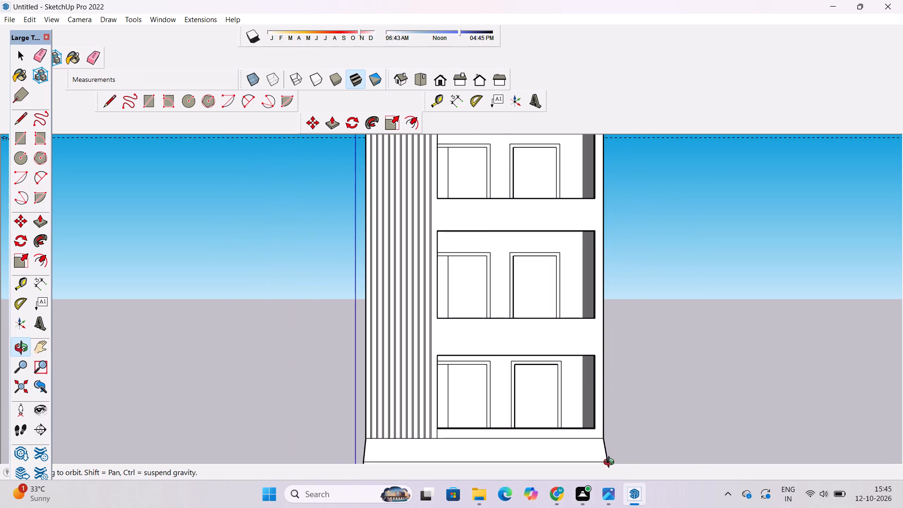
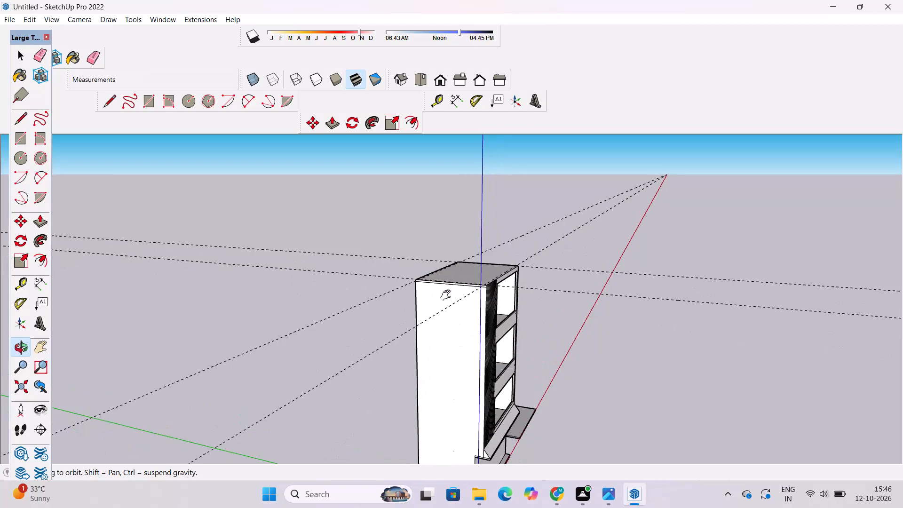
Draw a 96' by 59' rectangle on the building's roof between the guide intersections, just inside the roof edges.
drag(522, 299, 391, 294)
drag(520, 382, 402, 391)
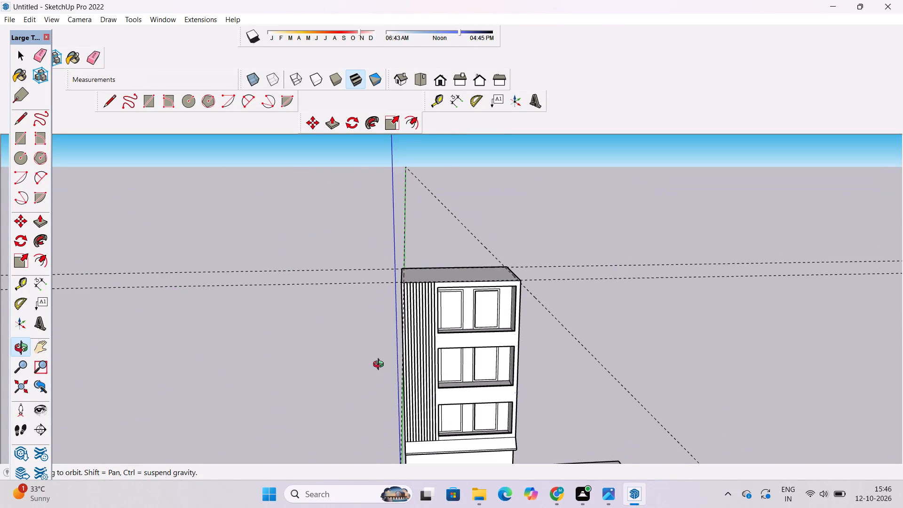
scroll(378, 357, up, 4)
drag(514, 372, 270, 405)
drag(314, 353, 358, 473)
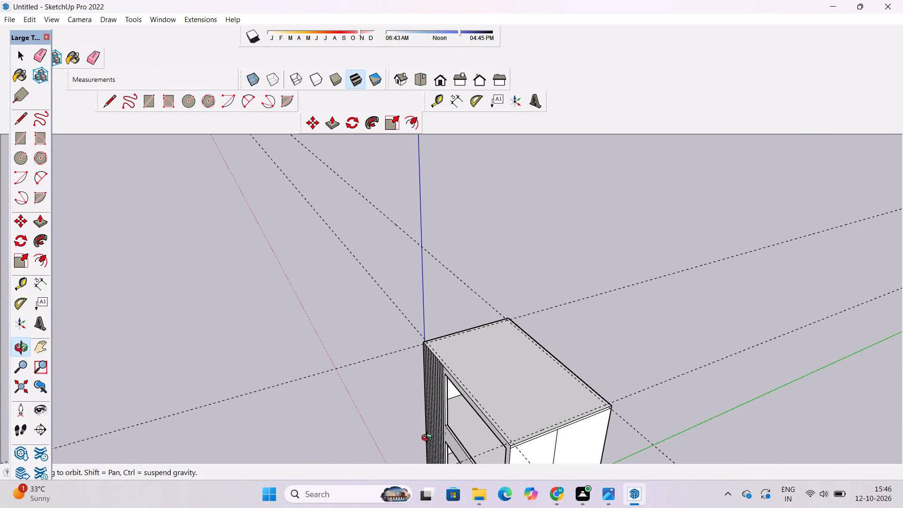
drag(432, 437, 414, 342)
shift+scroll(427, 275, up, 6)
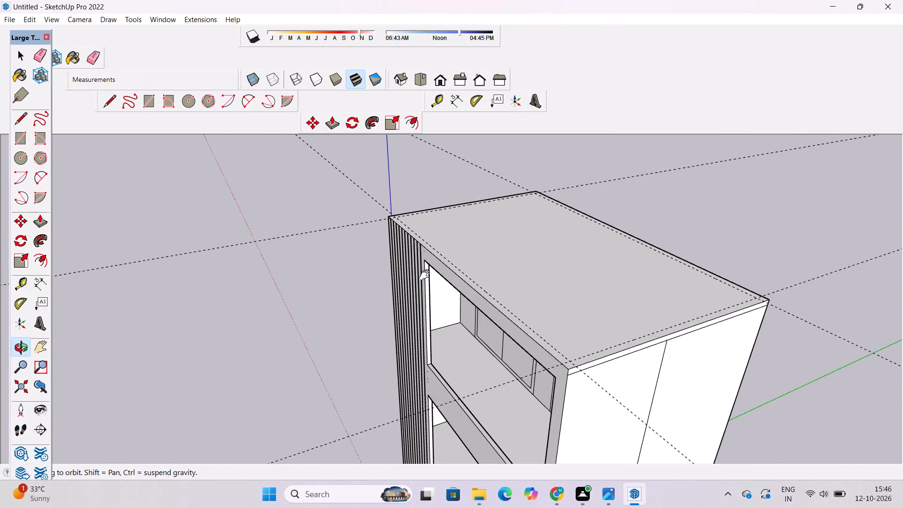
shift+scroll(427, 275, down, 2)
shift+drag(416, 276, 348, 276)
drag(354, 286, 401, 312)
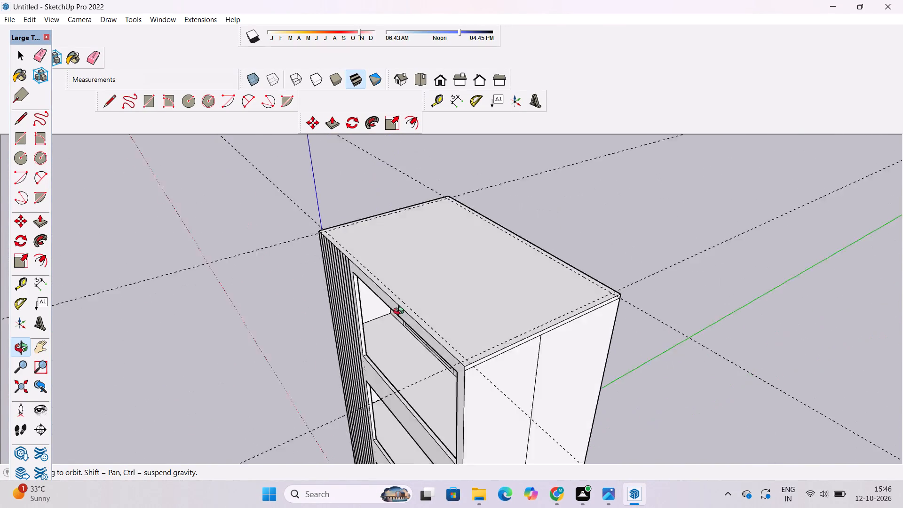
drag(401, 312, 512, 355)
drag(327, 344, 384, 356)
shift+drag(374, 349, 406, 355)
drag(406, 355, 437, 357)
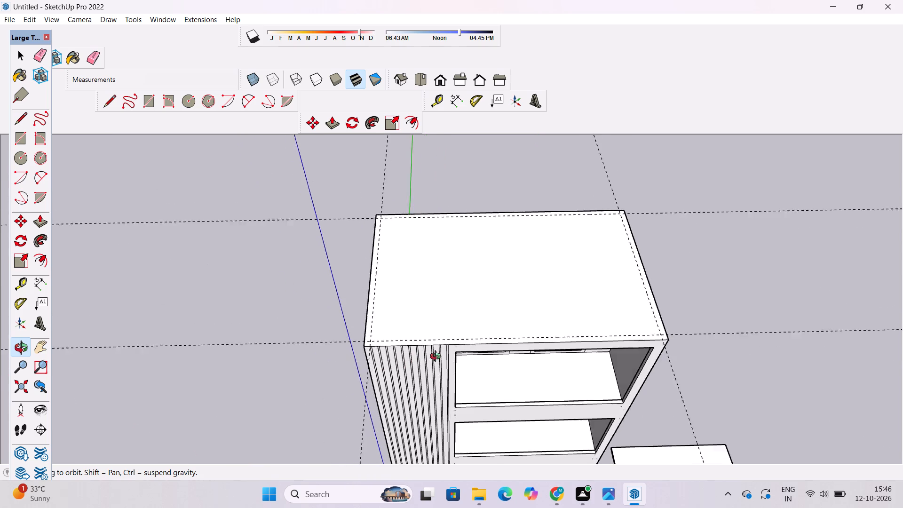
drag(437, 357, 442, 357)
drag(442, 357, 352, 372)
key(r)
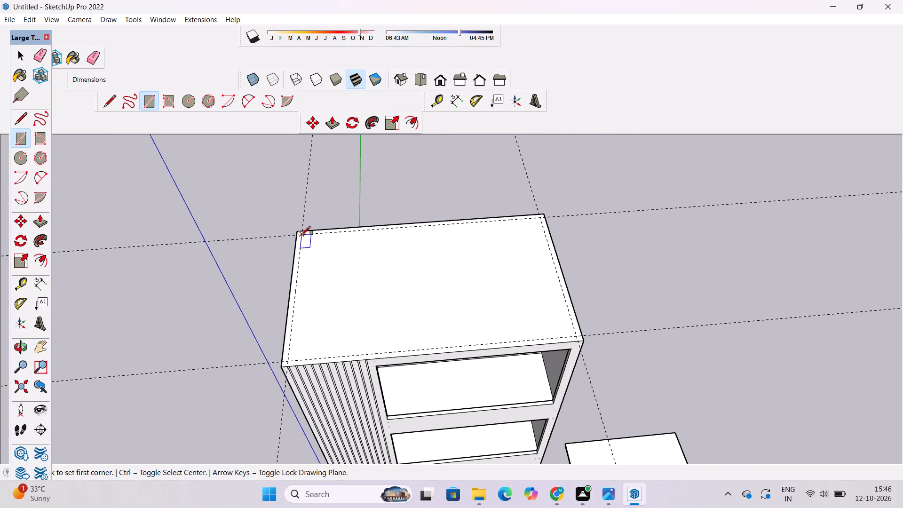
click(301, 235)
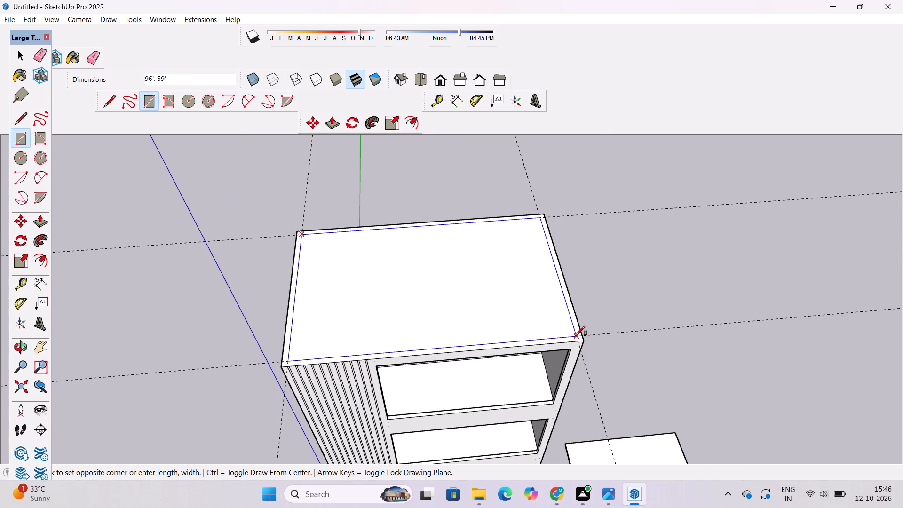
click(576, 335)
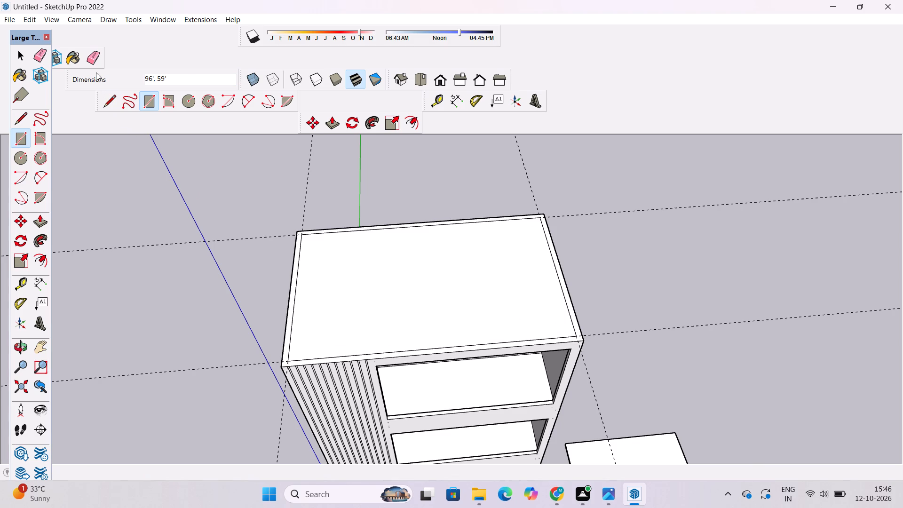
Erase the four construction guides crossing at the roof corners.
click(94, 56)
drag(141, 170, 156, 266)
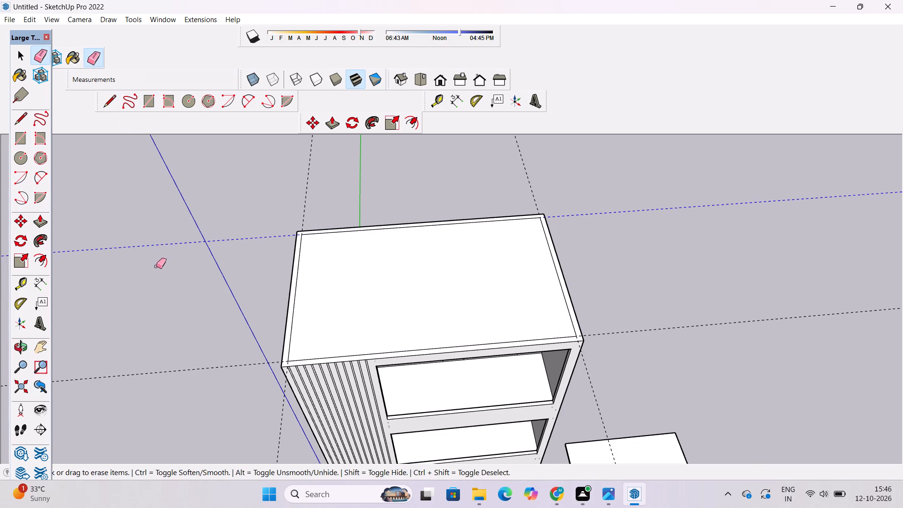
drag(156, 266, 151, 381)
right_drag(152, 374, 151, 381)
click(120, 229)
drag(121, 237, 125, 257)
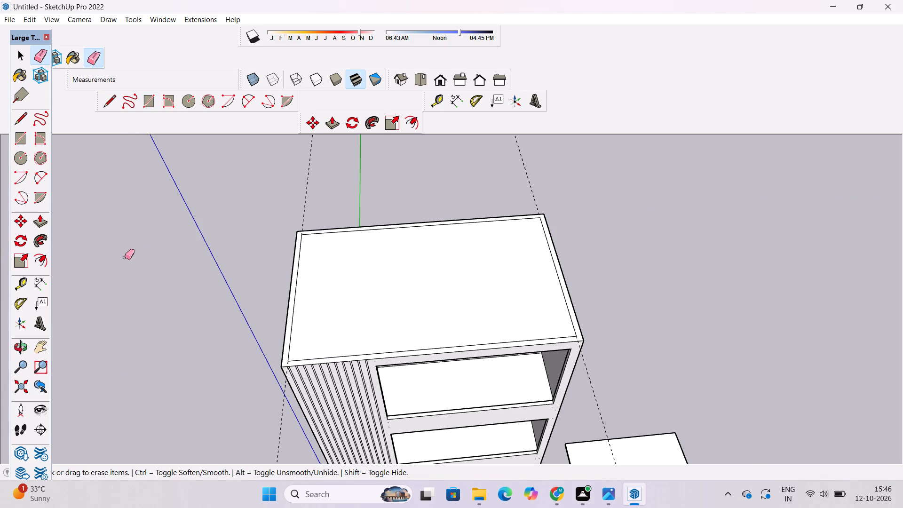
drag(125, 257, 281, 430)
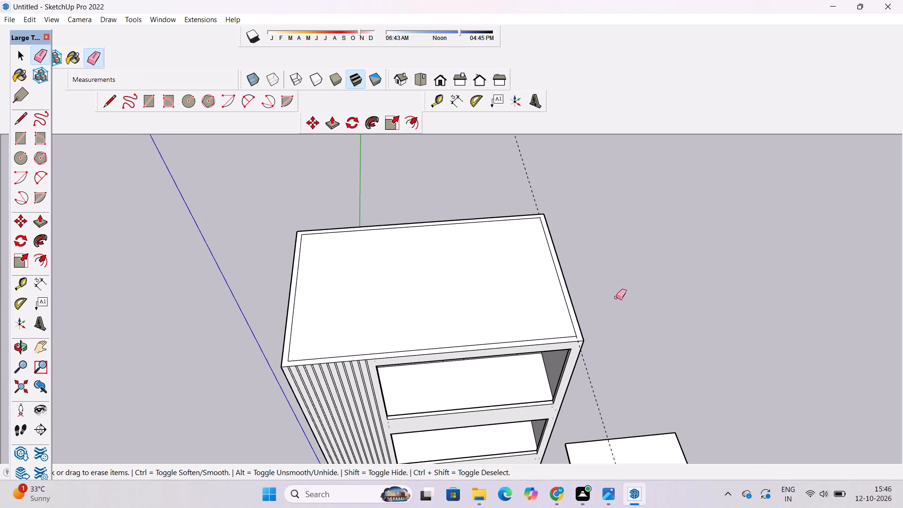
drag(627, 354, 590, 397)
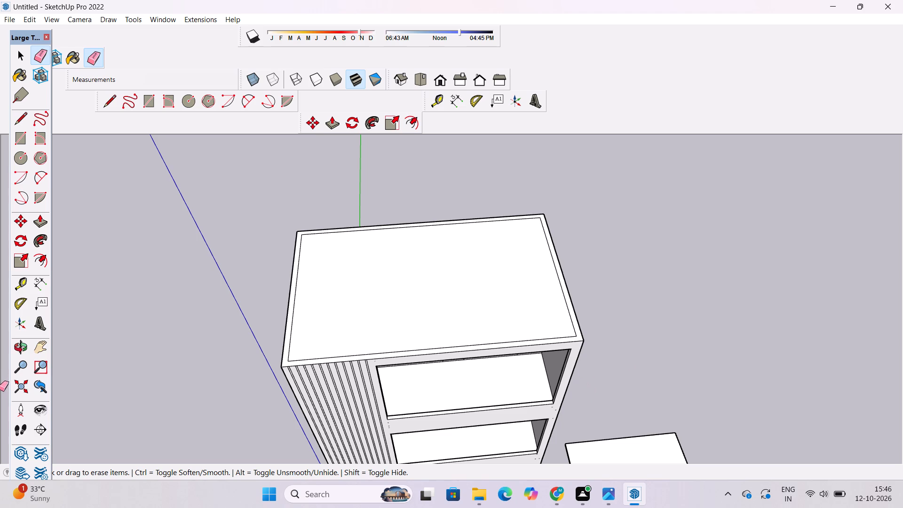
Examine the roof border, ribbed facade strip and overall building from the front view and from above.
click(7, 353)
click(16, 349)
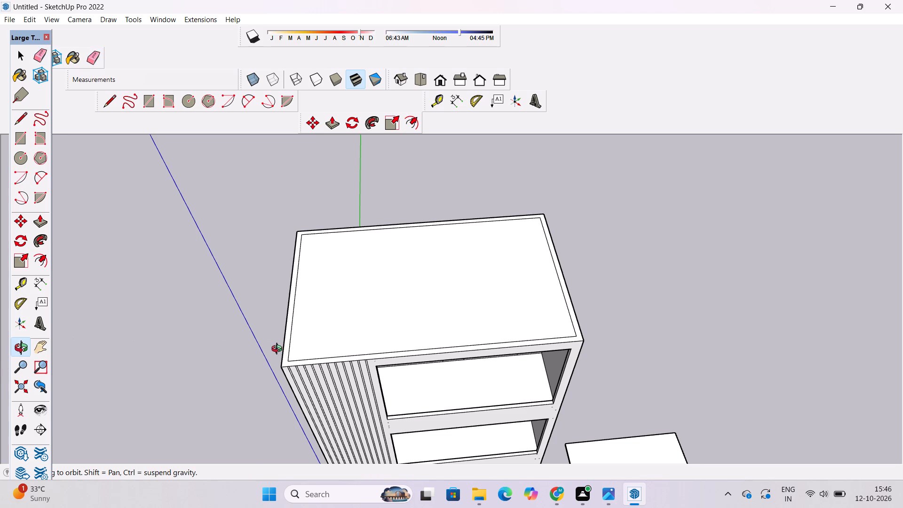
drag(277, 316, 274, 275)
scroll(274, 275, down, 8)
drag(348, 377, 345, 336)
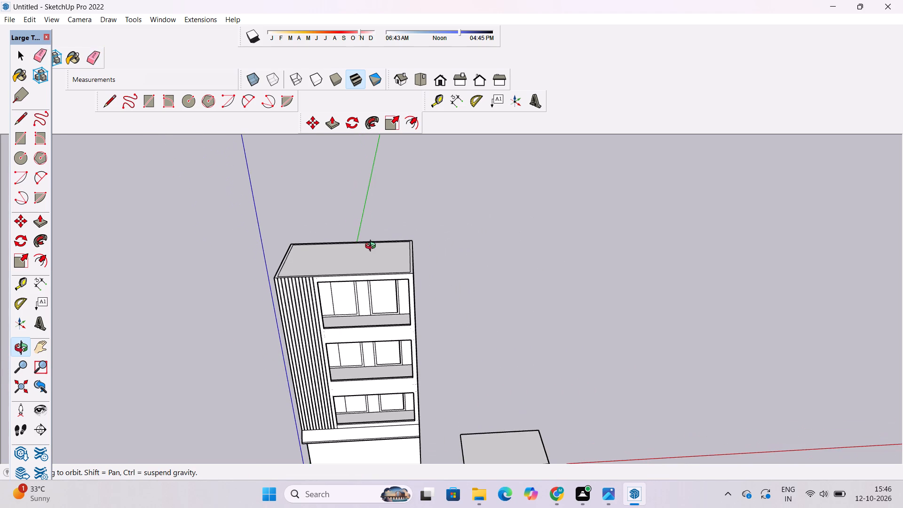
click(439, 88)
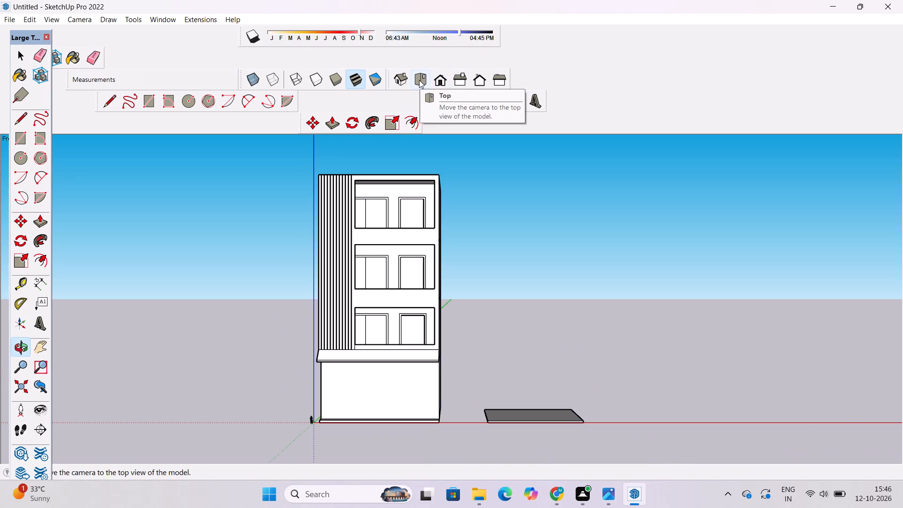
click(419, 80)
click(439, 82)
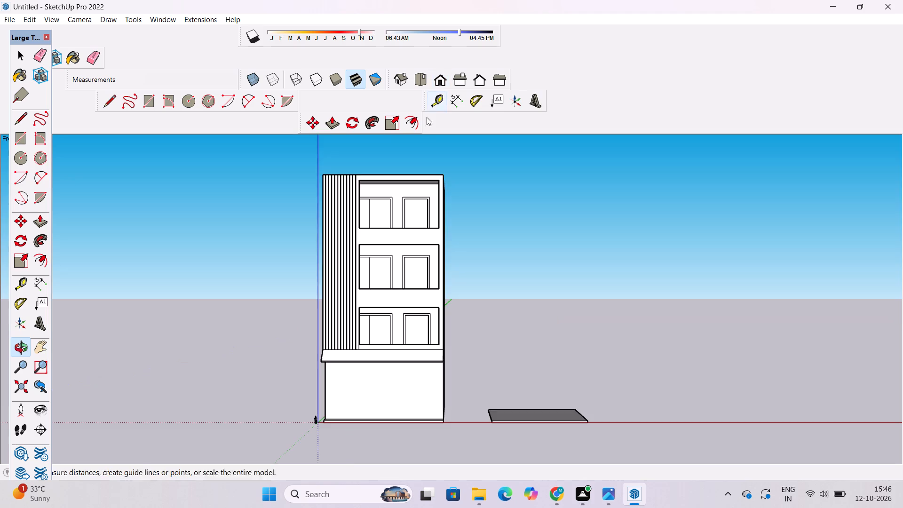
scroll(383, 177, down, 5)
drag(382, 227, 614, 411)
scroll(302, 331, up, 4)
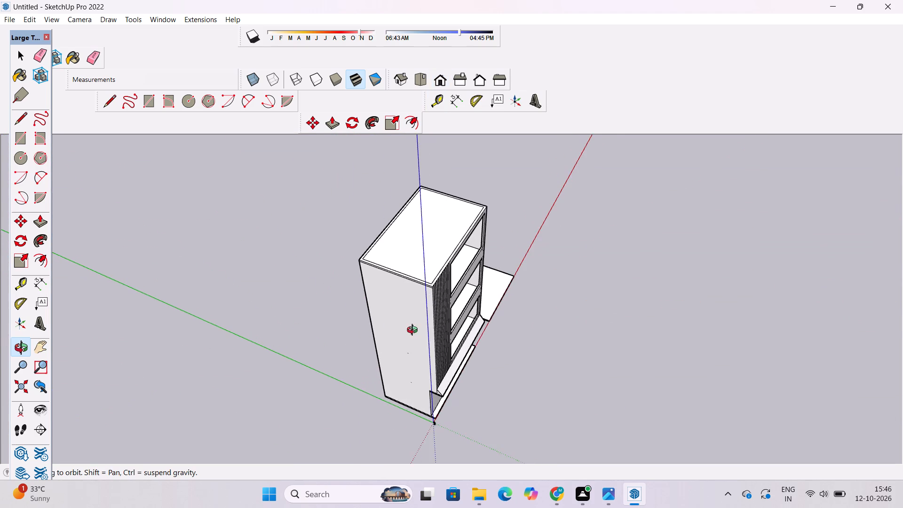
scroll(414, 331, up, 4)
drag(643, 331, 309, 373)
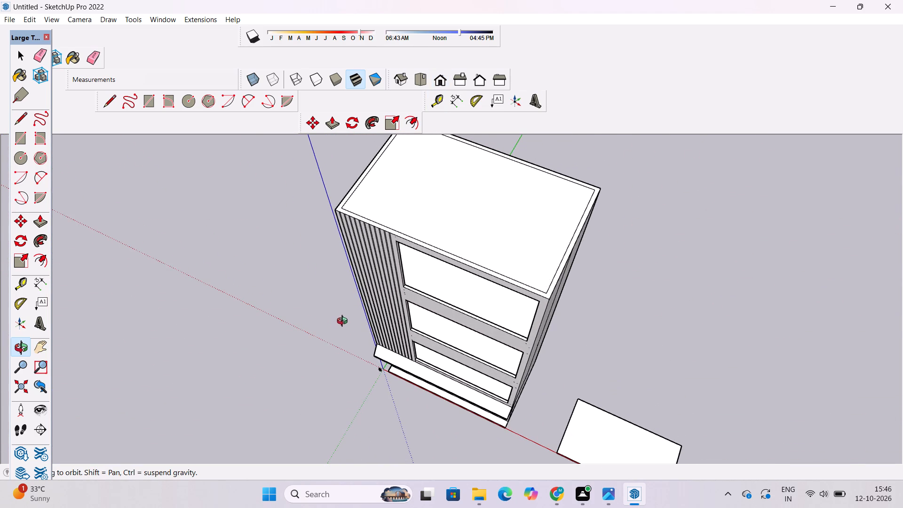
drag(387, 326, 321, 328)
scroll(364, 215, up, 4)
shift+drag(381, 238, 403, 266)
drag(411, 289, 409, 266)
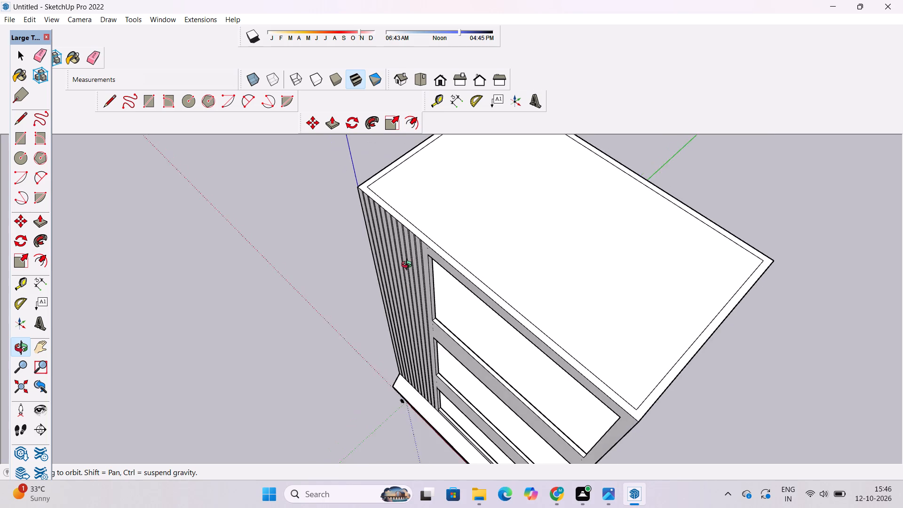
drag(409, 266, 406, 250)
scroll(369, 219, up, 5)
shift+drag(368, 221, 397, 275)
drag(397, 275, 371, 271)
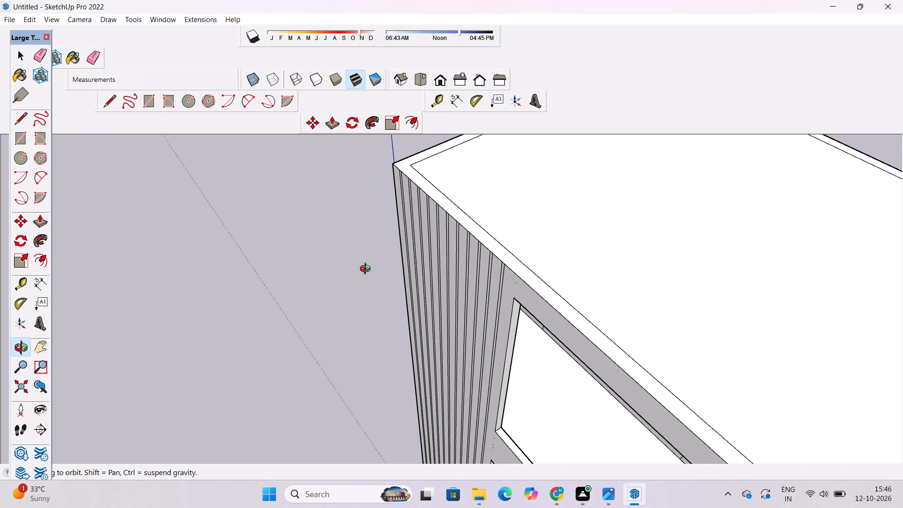
scroll(368, 260, down, 6)
drag(401, 281, 363, 279)
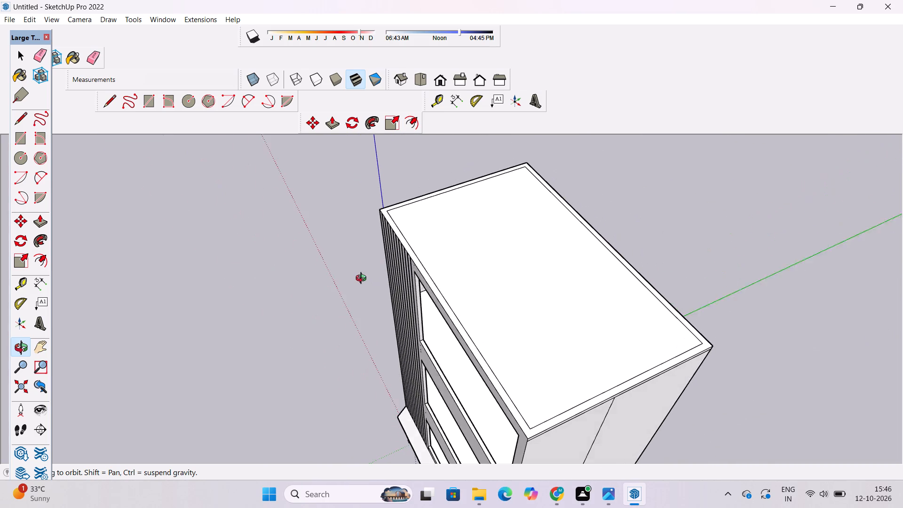
drag(363, 279, 361, 278)
scroll(395, 231, down, 2)
drag(385, 269, 387, 255)
scroll(387, 255, down, 3)
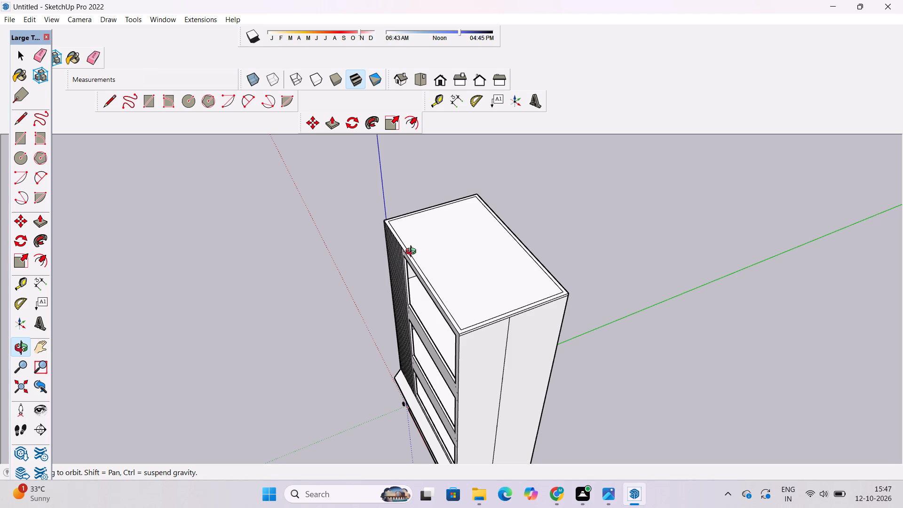
drag(473, 272, 494, 257)
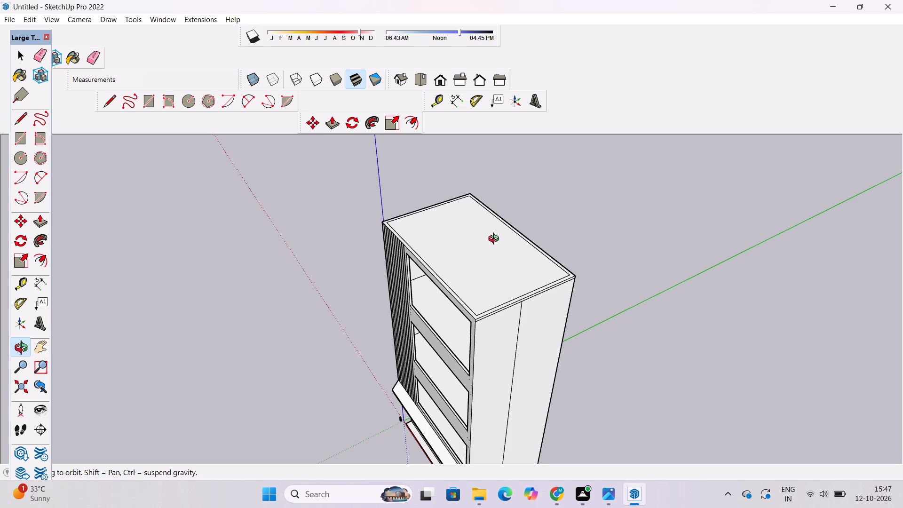
scroll(498, 261, down, 4)
shift+drag(461, 331, 465, 302)
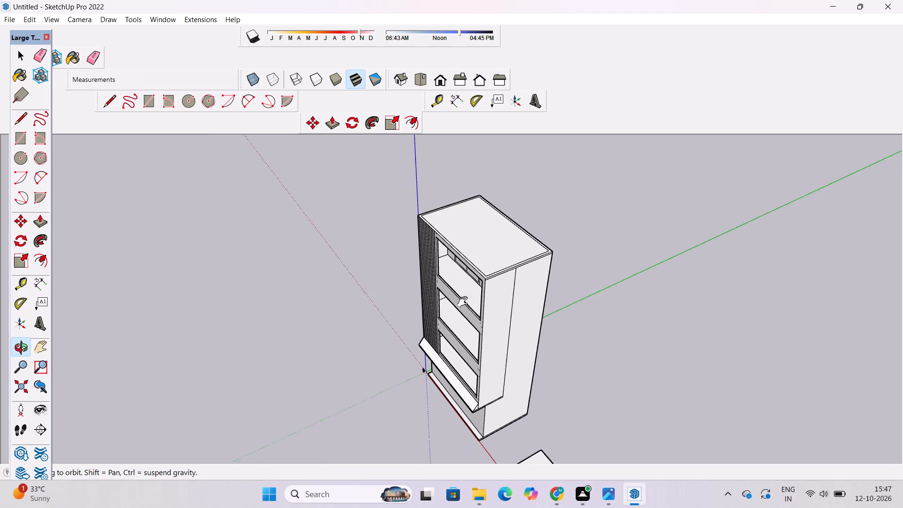
shift+drag(465, 302, 465, 291)
scroll(357, 238, up, 1)
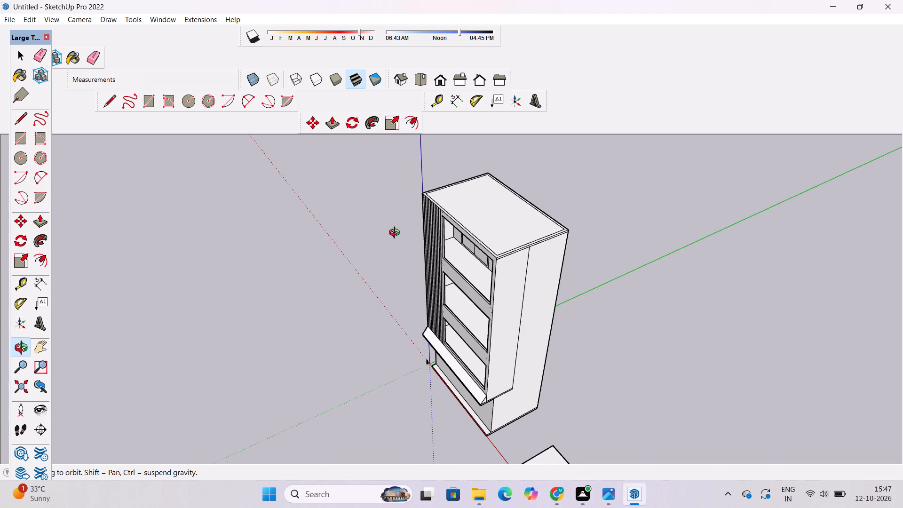
Extrude the corner strip of the ribbed front facade outward by 1' with Push/Pull.
shift+drag(396, 234, 372, 278)
scroll(438, 260, up, 11)
shift+drag(395, 301, 419, 246)
drag(356, 200, 392, 264)
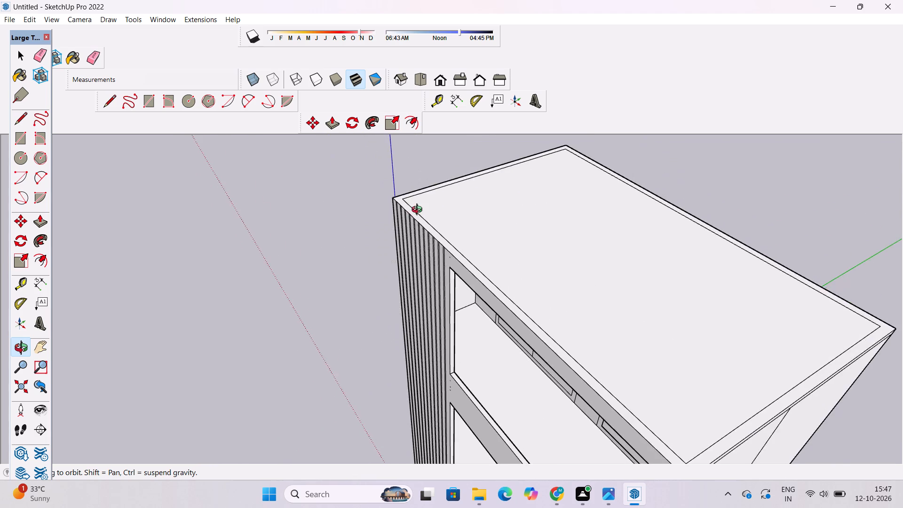
scroll(419, 211, up, 8)
shift+drag(394, 206, 405, 244)
shift+drag(382, 251, 403, 235)
scroll(404, 224, up, 3)
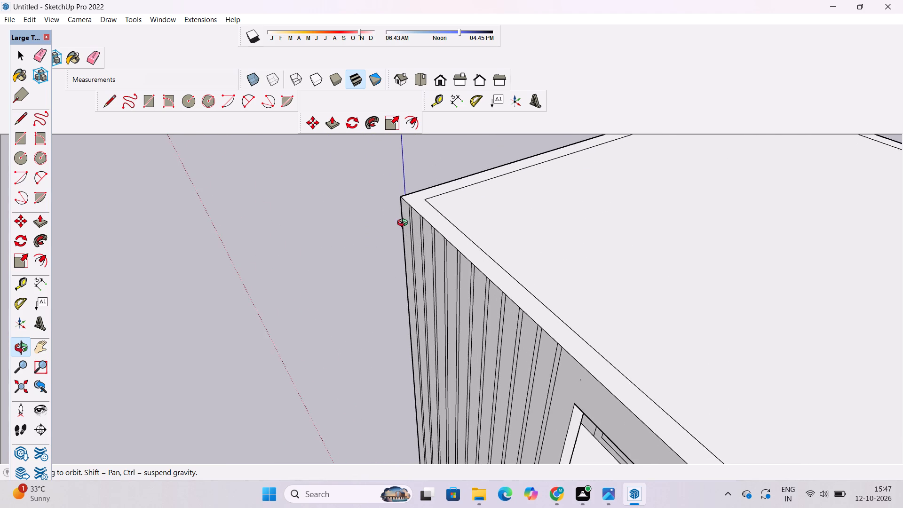
shift+drag(404, 223, 407, 231)
key(p)
scroll(403, 213, up, 4)
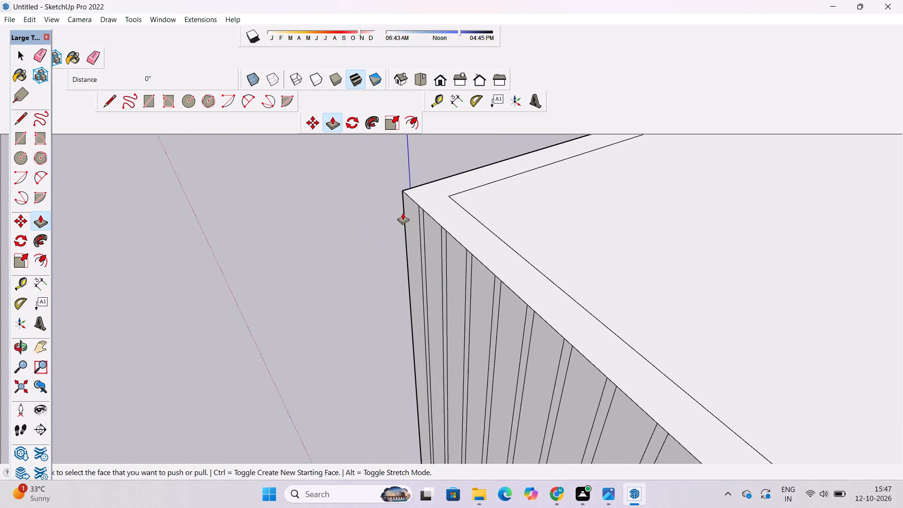
scroll(399, 178, down, 5)
scroll(401, 209, up, 8)
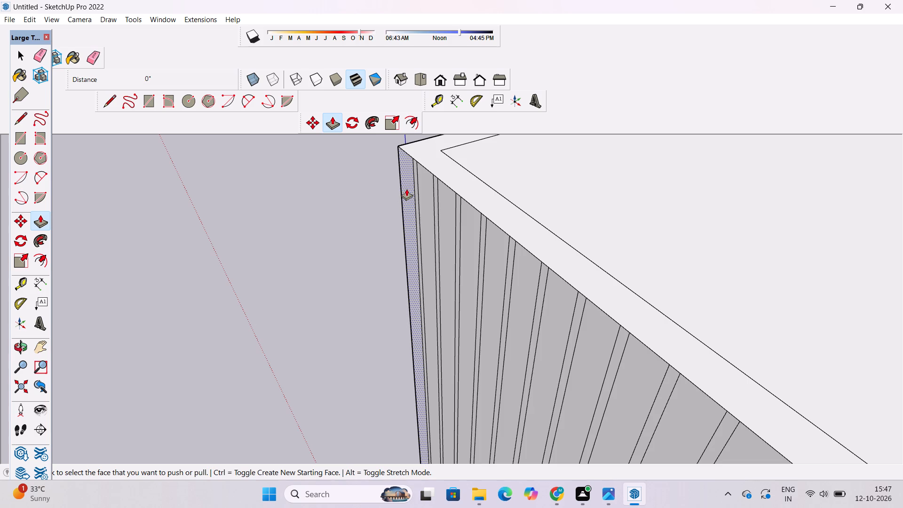
click(406, 189)
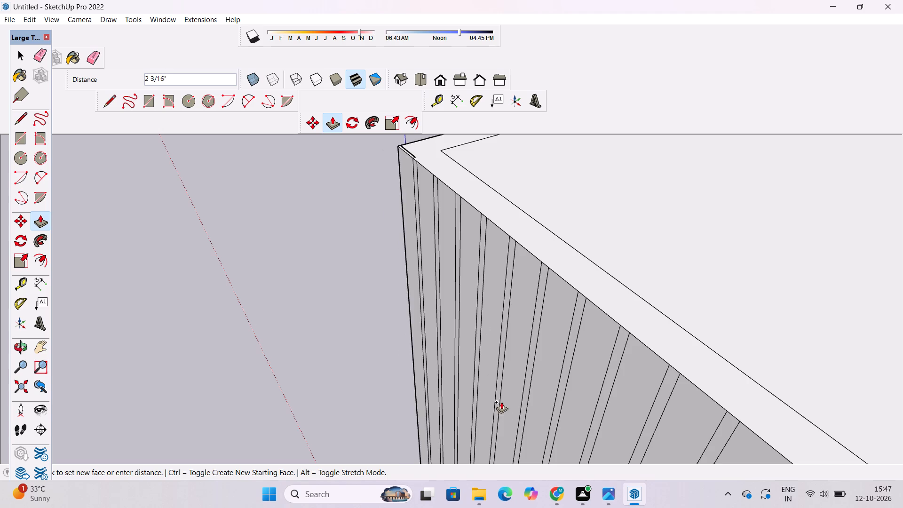
scroll(375, 389, down, 1)
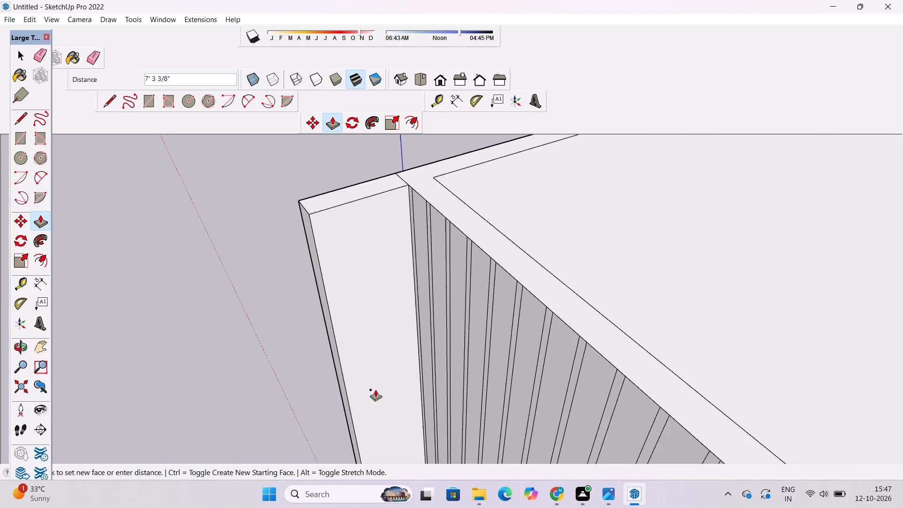
scroll(375, 389, down, 6)
scroll(375, 389, up, 4)
scroll(375, 389, down, 3)
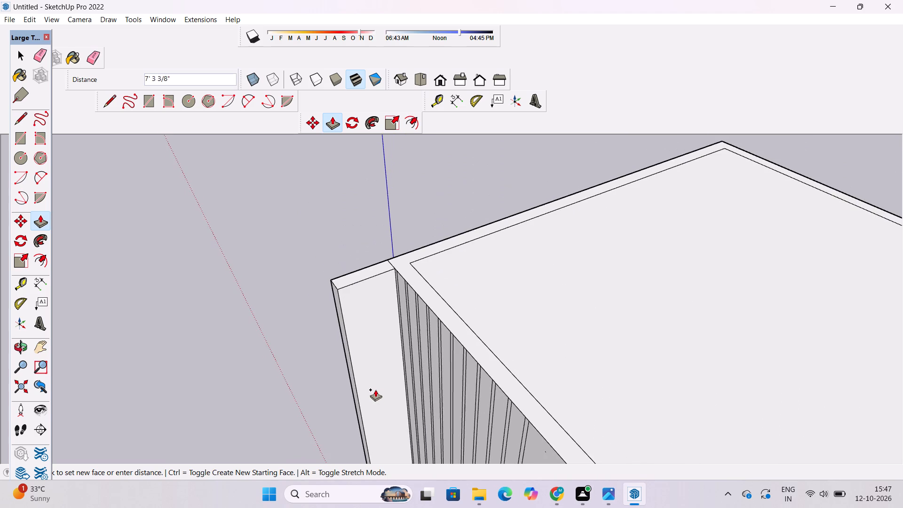
scroll(375, 389, up, 2)
scroll(375, 389, down, 3)
scroll(375, 389, up, 4)
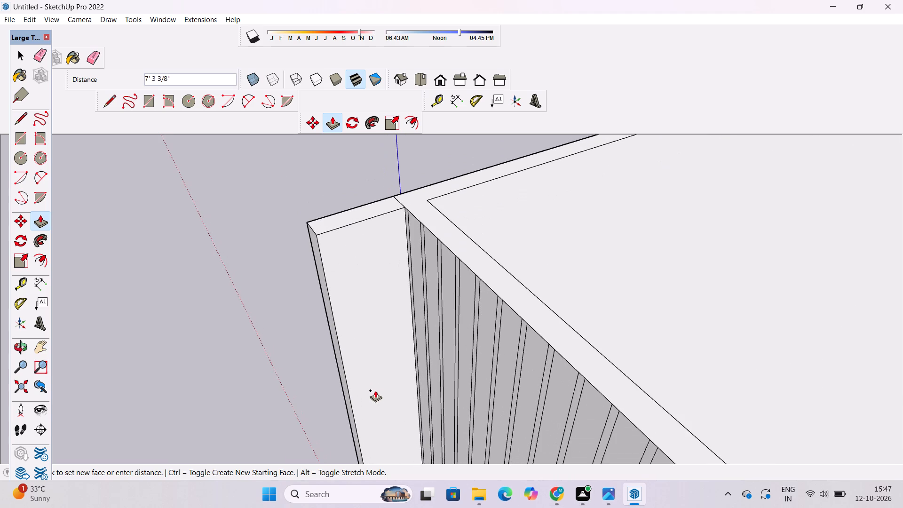
scroll(375, 393, down, 3)
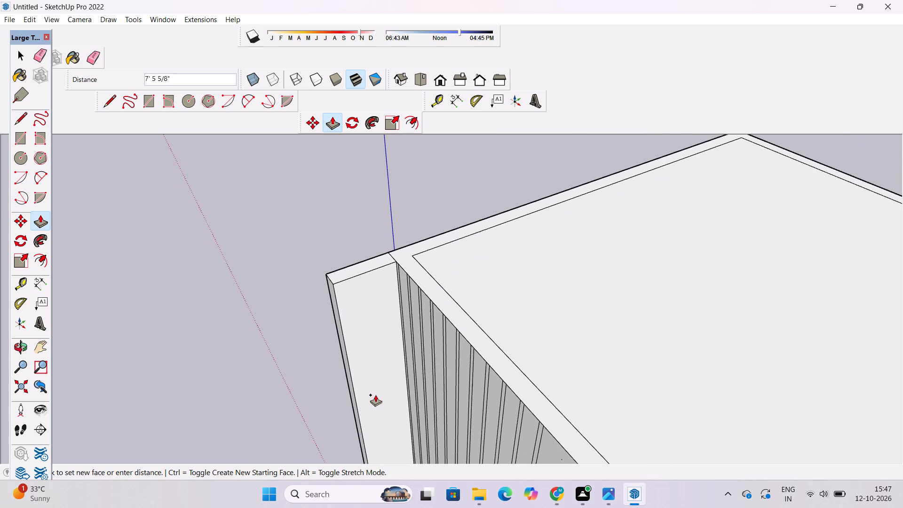
scroll(375, 395, up, 2)
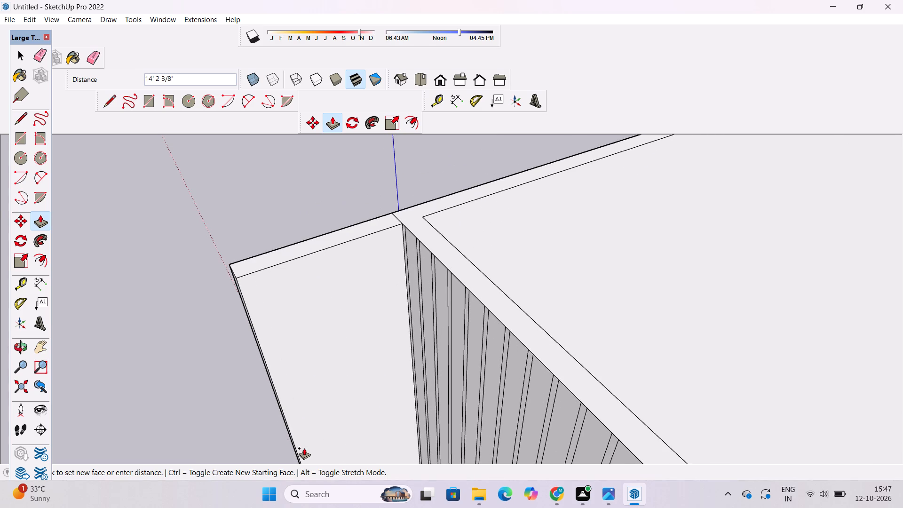
scroll(304, 448, down, 3)
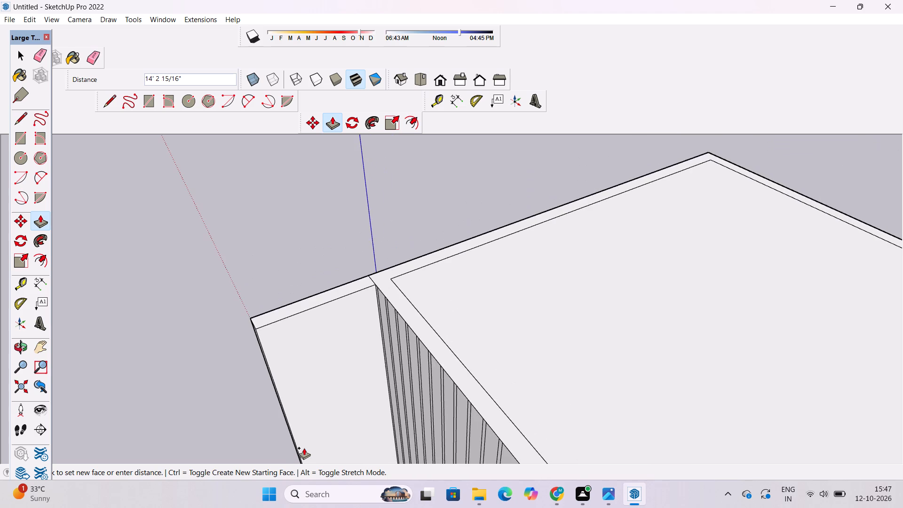
scroll(304, 448, up, 2)
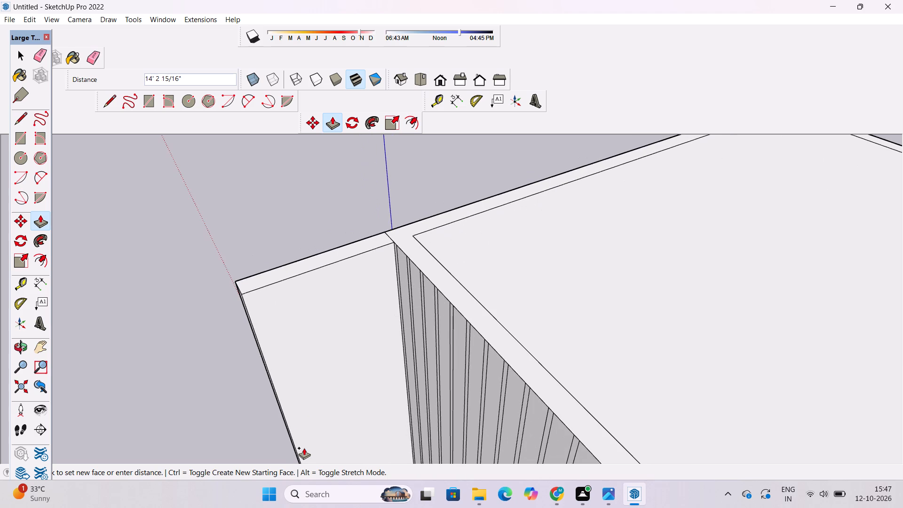
scroll(304, 451, down, 1)
scroll(304, 451, up, 1)
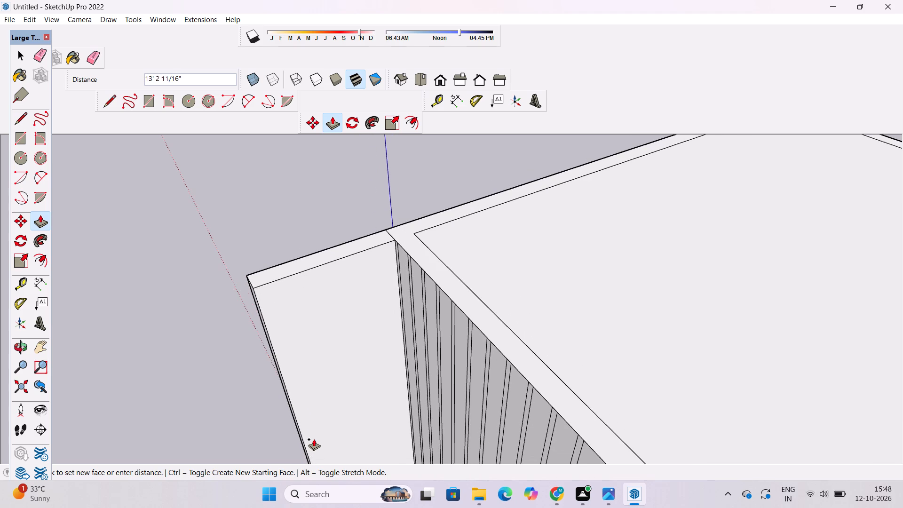
scroll(309, 396, up, 1)
scroll(317, 383, down, 6)
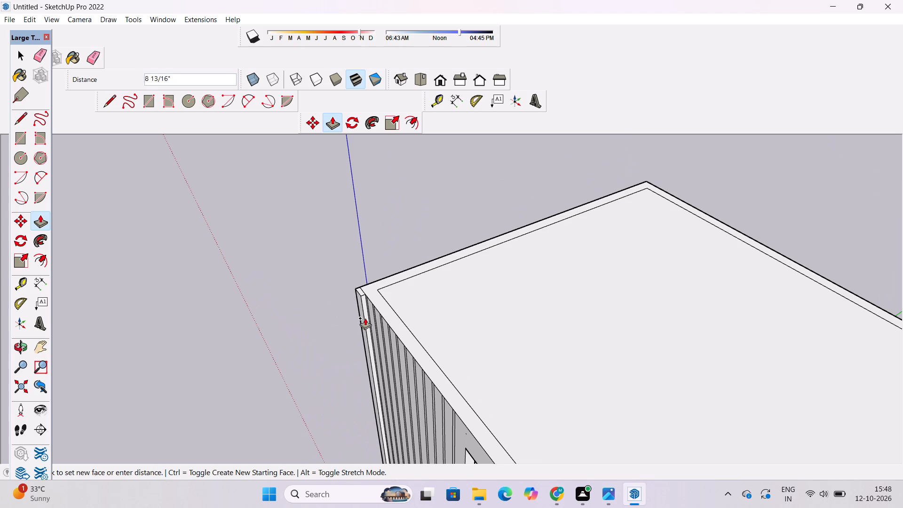
scroll(365, 318, up, 2)
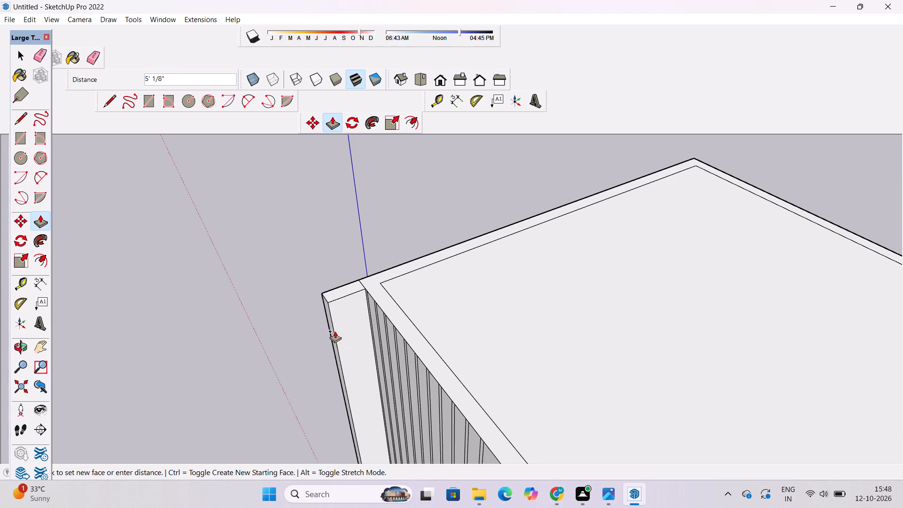
text(1')
key(Return)
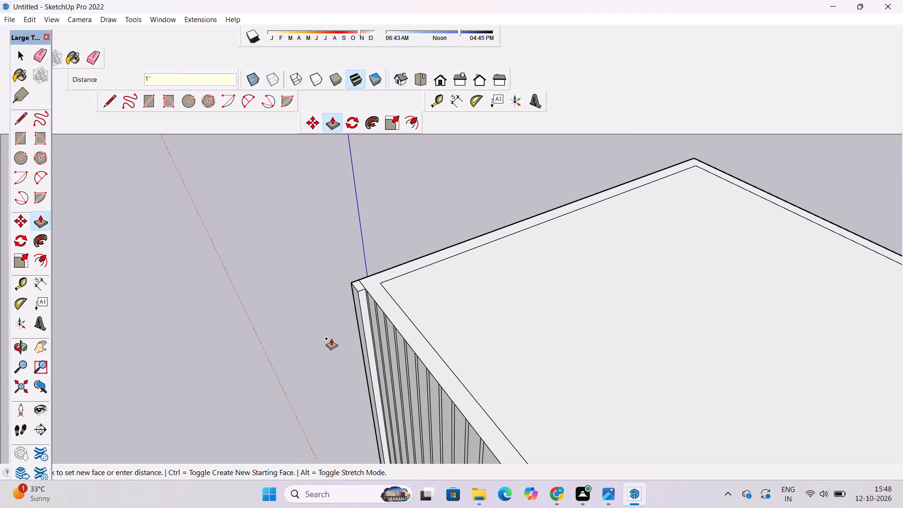
Extrude the next four strips of the ribbed facade outward, matching the 1' depth of the corner strip.
scroll(370, 307, up, 11)
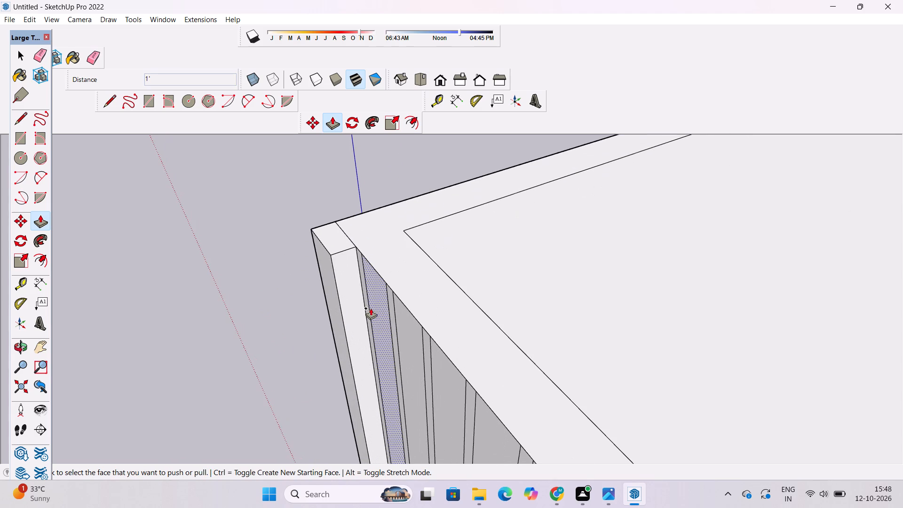
click(375, 277)
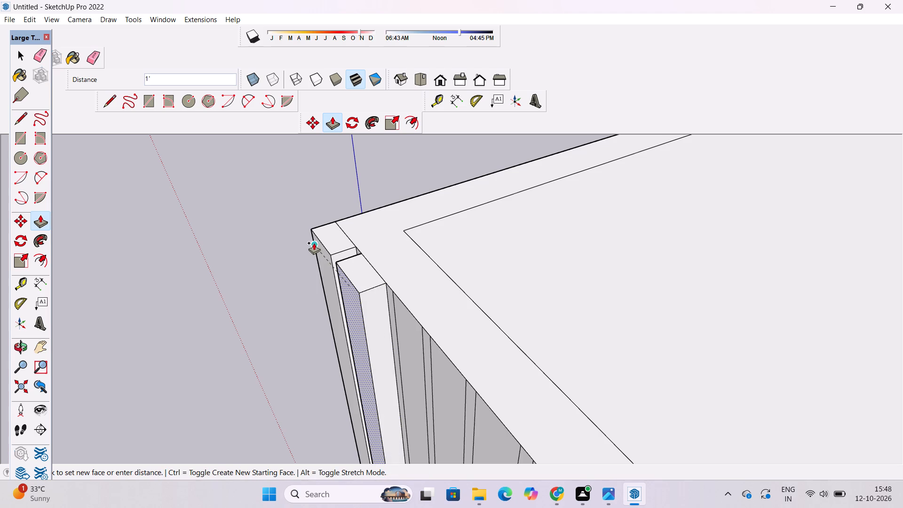
click(313, 241)
click(398, 321)
click(349, 288)
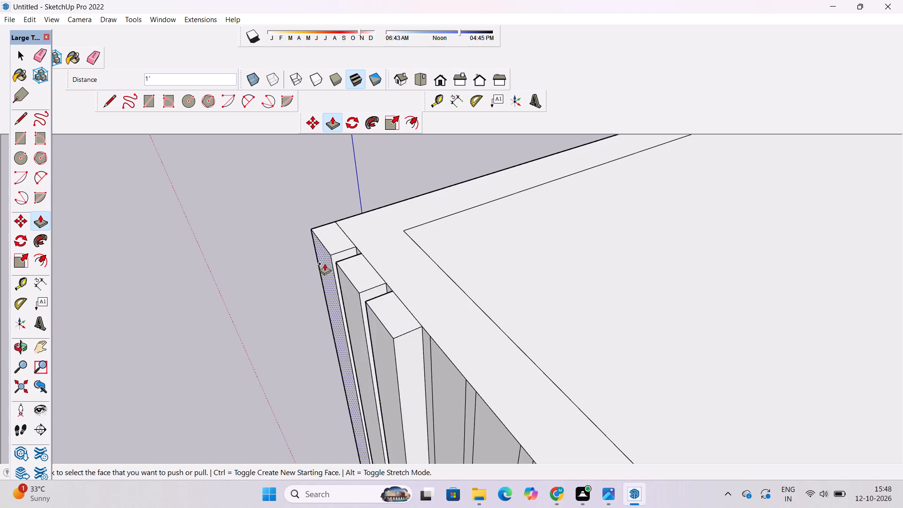
scroll(317, 239, down, 6)
scroll(393, 338, up, 4)
click(372, 285)
click(333, 262)
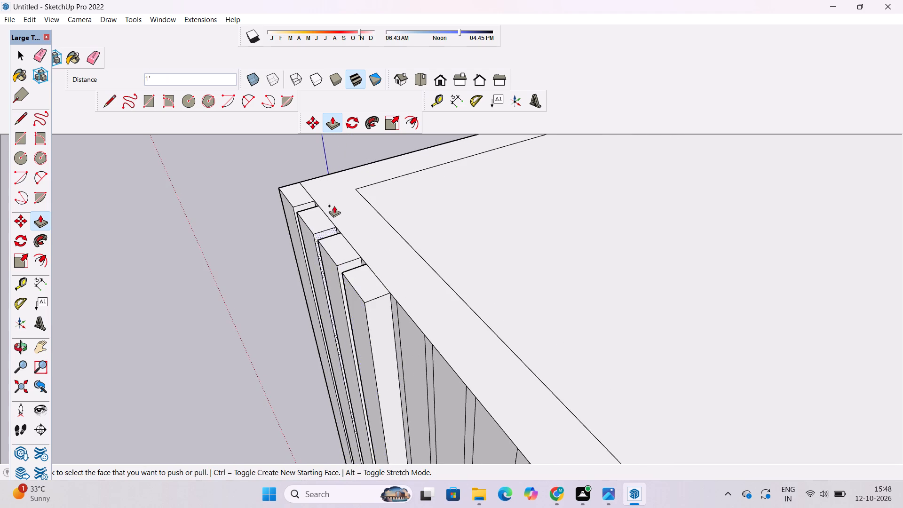
scroll(333, 198, down, 6)
scroll(369, 300, up, 5)
click(376, 251)
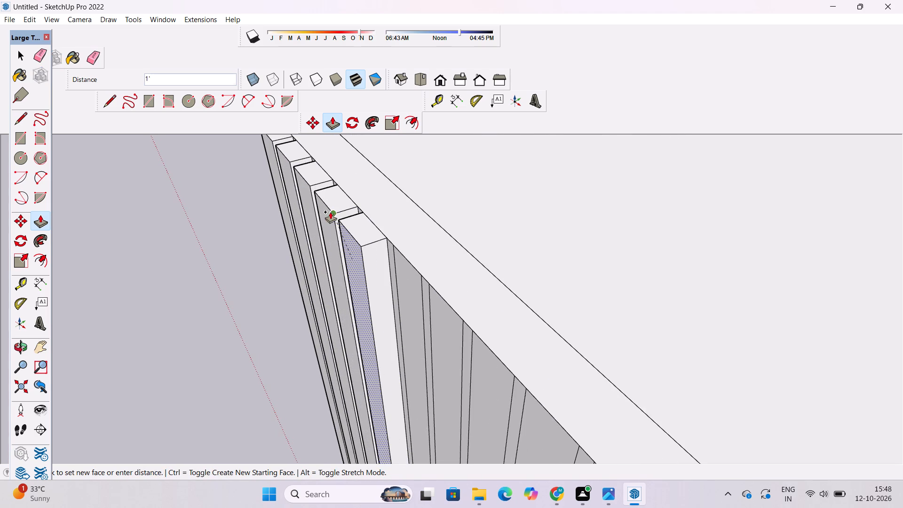
click(330, 211)
Extrude the following three strips of the ribbed facade outward to the same 1' depth.
click(407, 278)
click(405, 275)
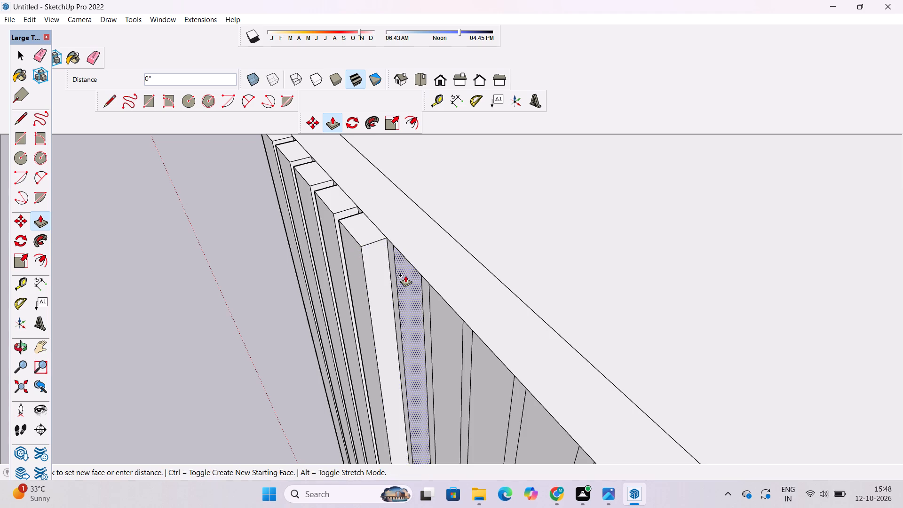
click(356, 236)
scroll(337, 200, down, 5)
scroll(367, 298, up, 4)
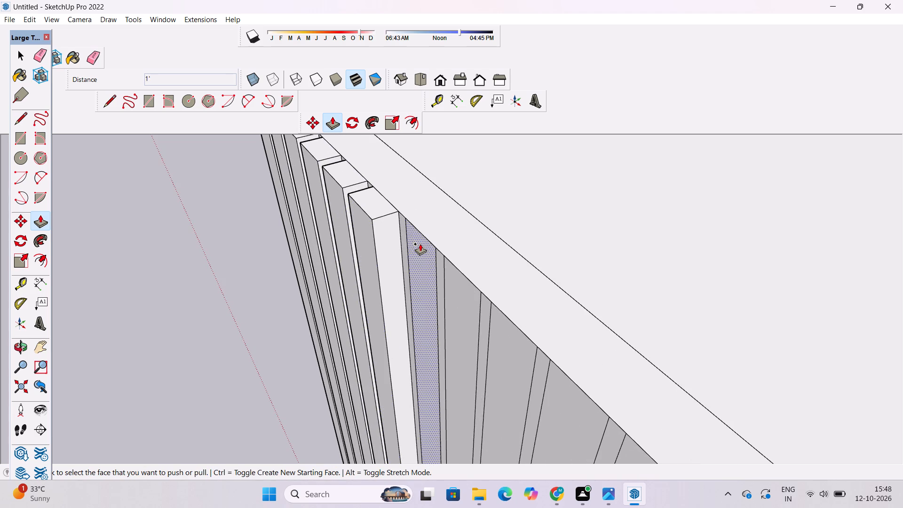
click(420, 244)
click(369, 219)
scroll(342, 218, down, 4)
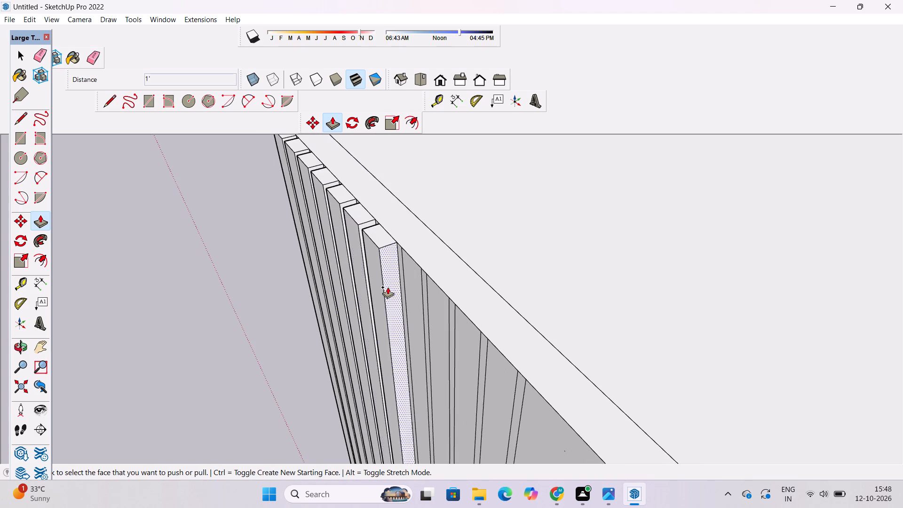
click(418, 273)
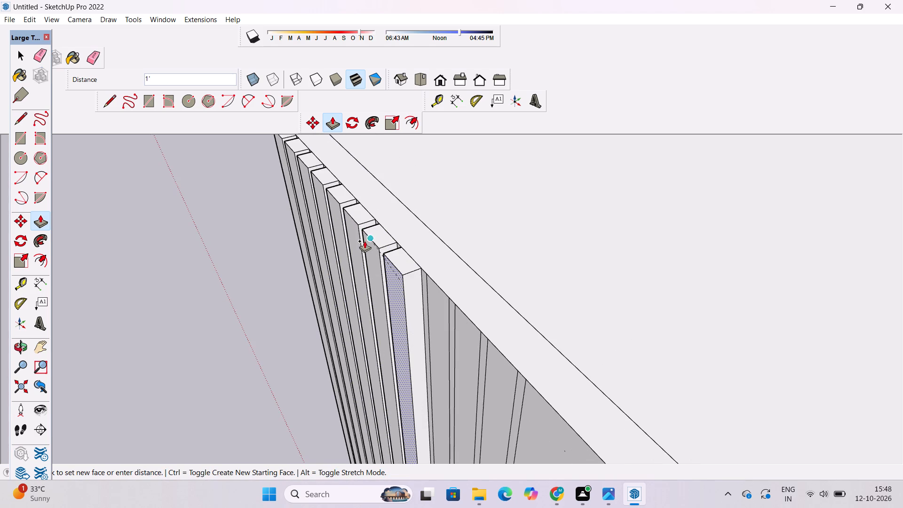
click(365, 243)
Extrude the last three facade strips beside the window openings outward to the same 1' depth.
scroll(365, 243, down, 10)
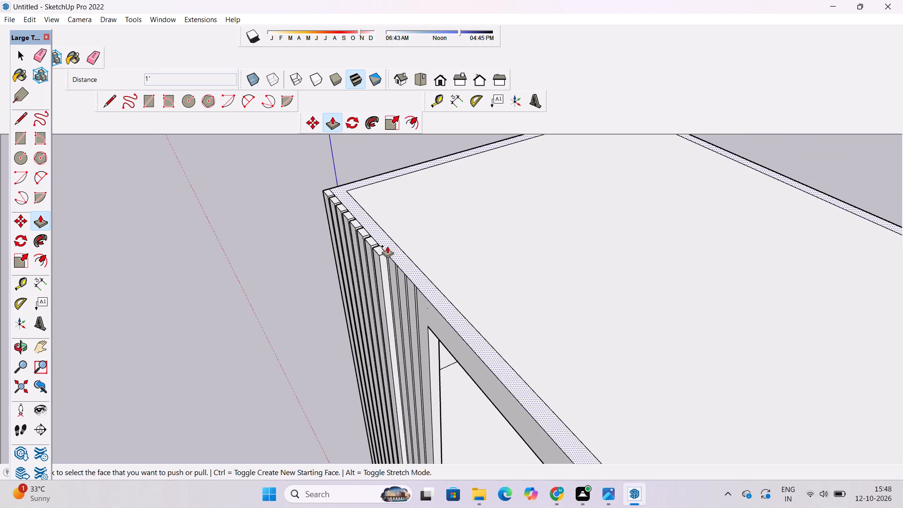
scroll(382, 243, up, 15)
click(483, 381)
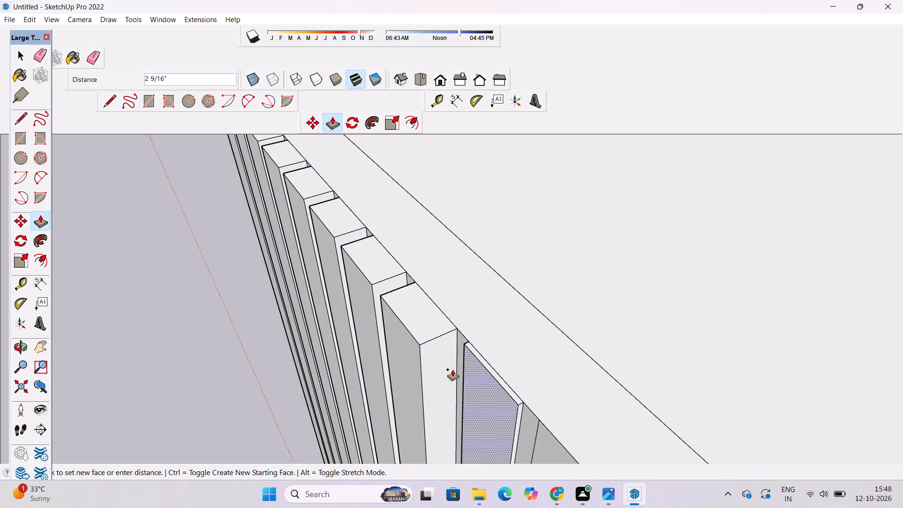
click(355, 274)
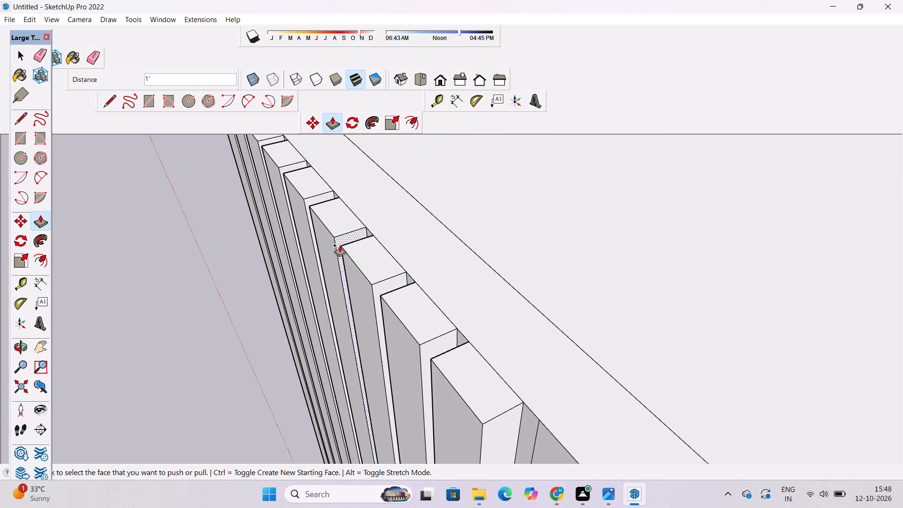
scroll(340, 245, down, 10)
scroll(409, 317, up, 8)
click(409, 312)
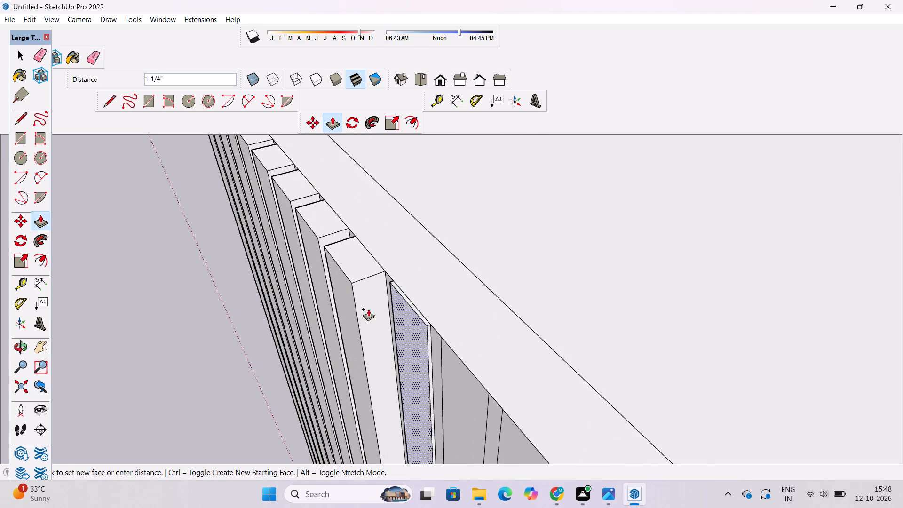
click(349, 285)
click(466, 377)
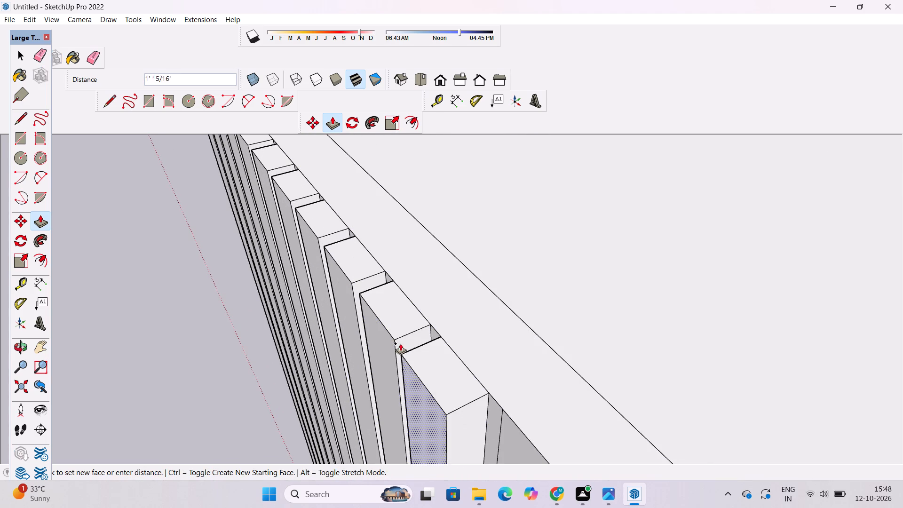
click(390, 335)
scroll(365, 206, down, 6)
scroll(372, 267, down, 4)
scroll(373, 271, up, 4)
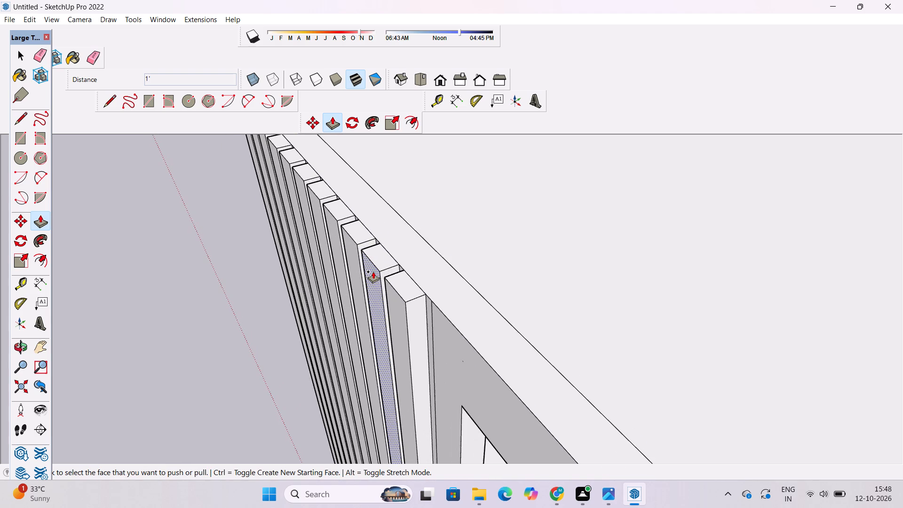
key(space)
Examine the extruded ribs and the recessed window openings on the building's front facade.
scroll(381, 300, down, 7)
key(o)
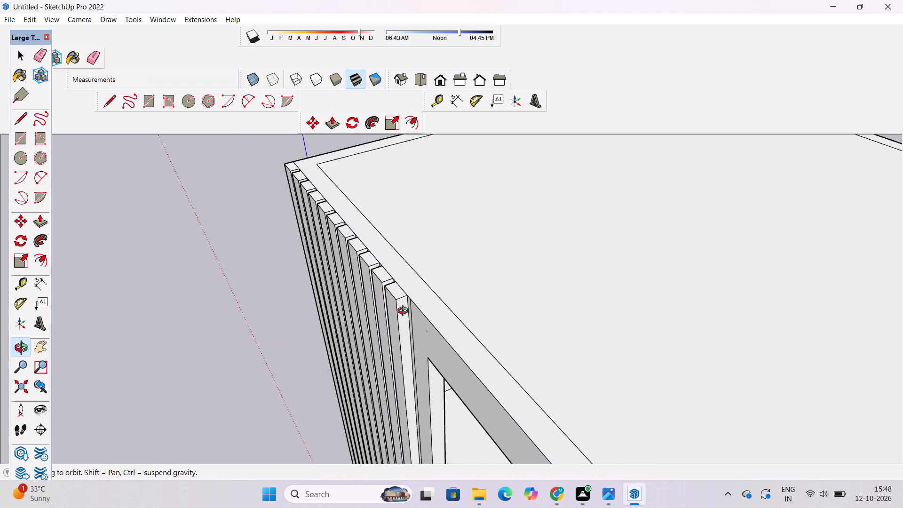
shift+drag(431, 362, 403, 243)
drag(335, 302, 460, 268)
scroll(460, 267, down, 6)
shift+drag(507, 314, 411, 231)
scroll(411, 231, down, 5)
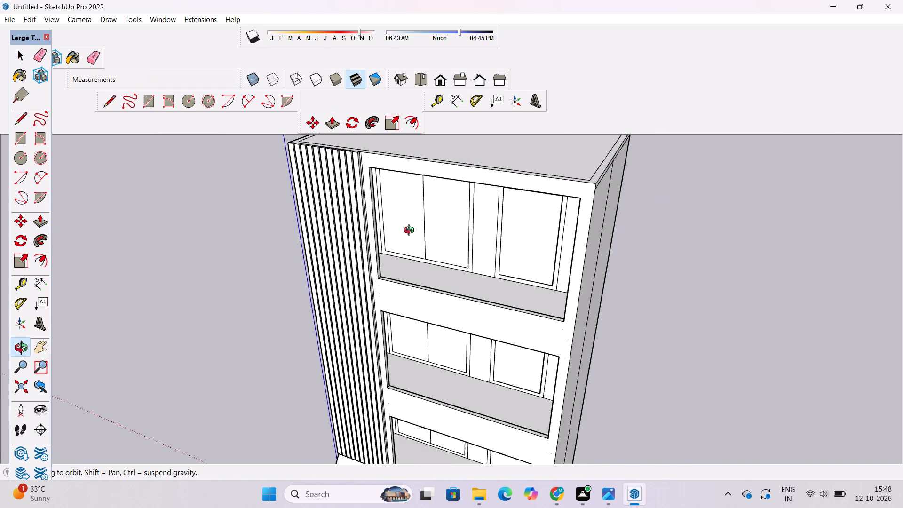
scroll(411, 231, up, 5)
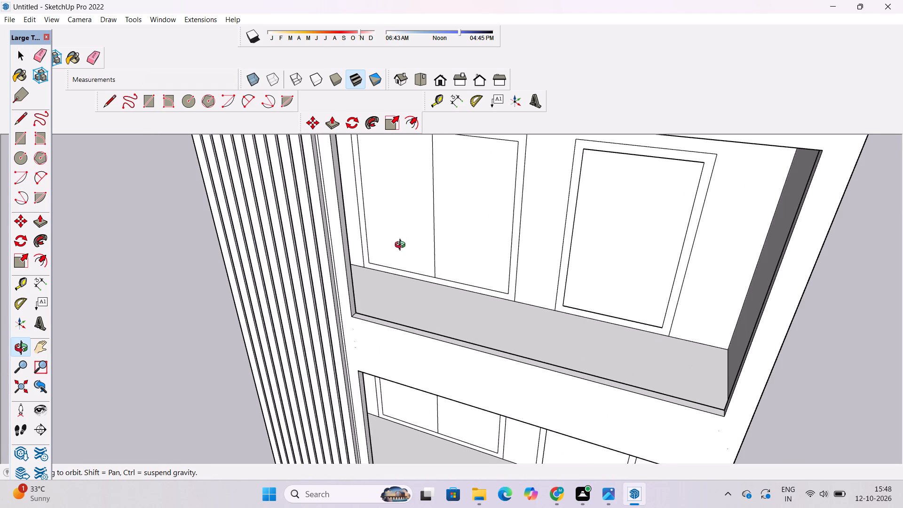
scroll(399, 257, down, 2)
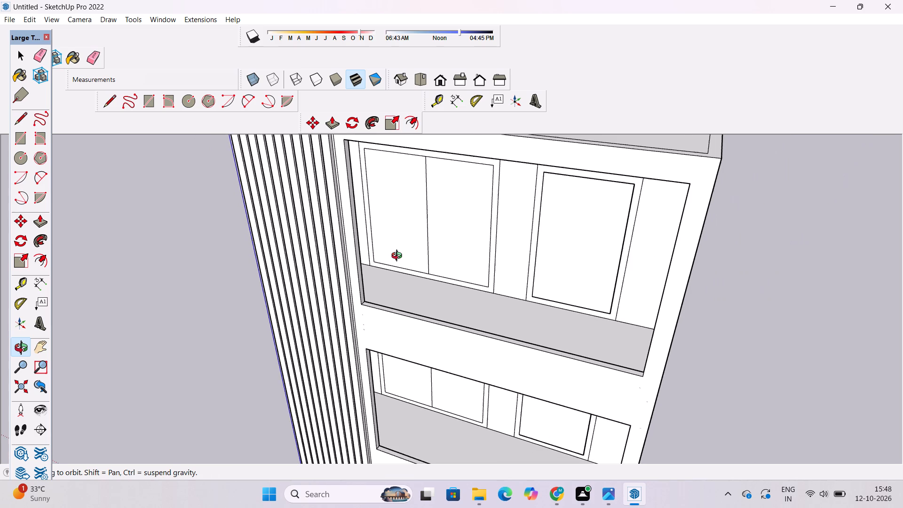
Examine the wall bands between the recessed window openings on the front facade.
scroll(400, 256, down, 3)
shift+drag(437, 281, 419, 235)
drag(403, 302, 456, 248)
scroll(443, 254, up, 4)
shift+drag(443, 254, 434, 260)
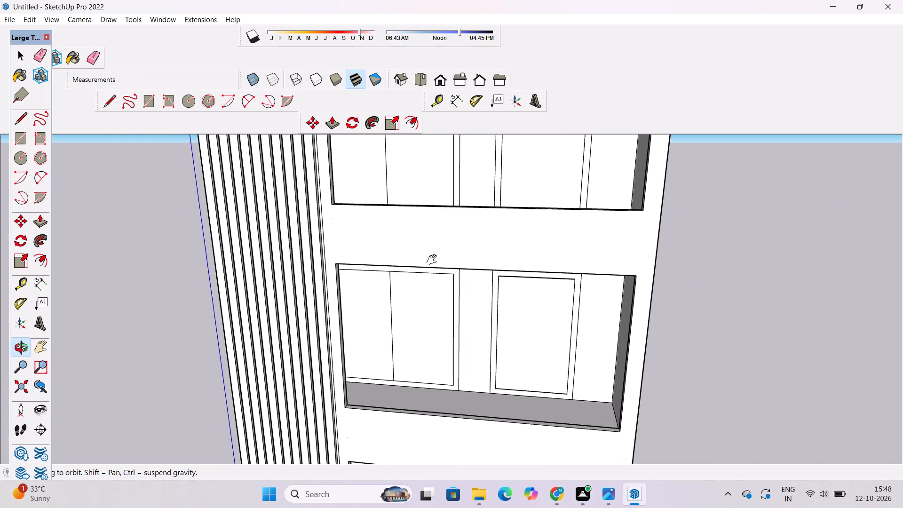
shift+drag(434, 260, 430, 263)
scroll(420, 273, up, 3)
shift+drag(407, 270, 348, 278)
drag(345, 278, 363, 256)
scroll(366, 252, down, 4)
shift+drag(366, 252, 356, 297)
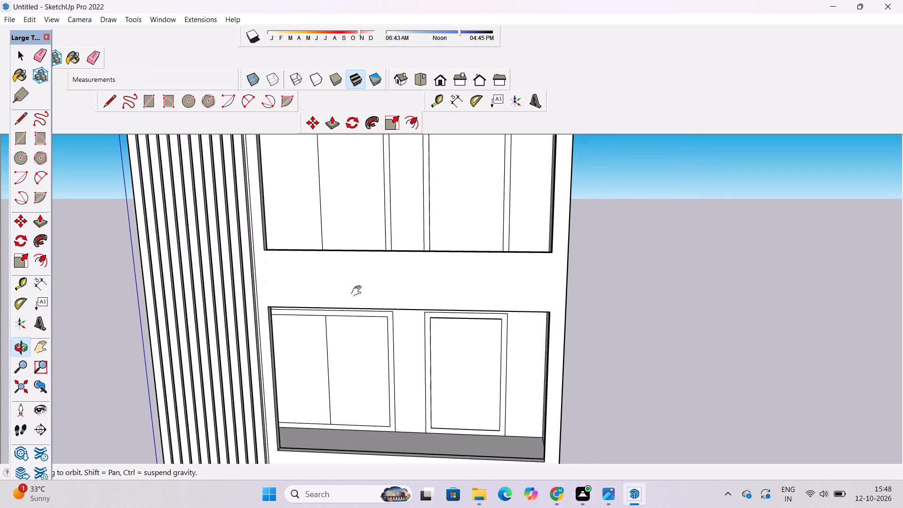
shift+drag(358, 291, 342, 328)
scroll(341, 316, down, 4)
drag(341, 316, 403, 286)
scroll(397, 302, up, 3)
drag(393, 309, 374, 321)
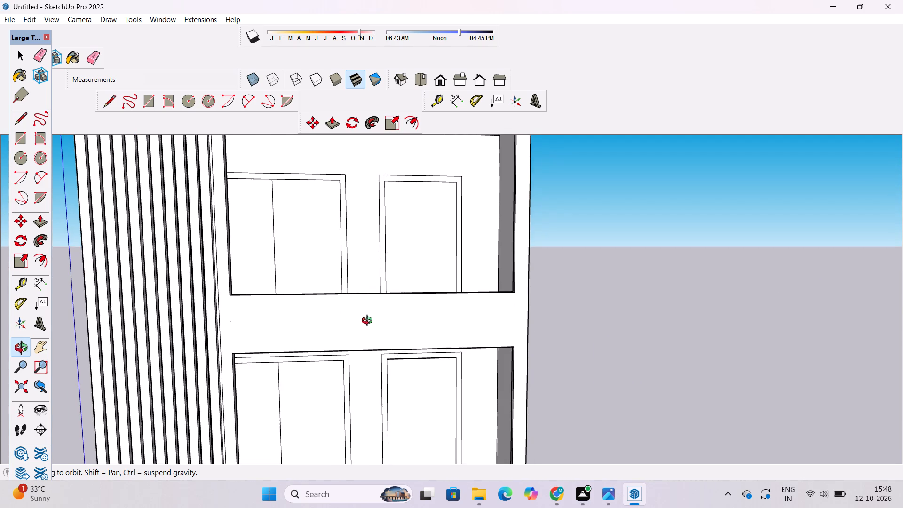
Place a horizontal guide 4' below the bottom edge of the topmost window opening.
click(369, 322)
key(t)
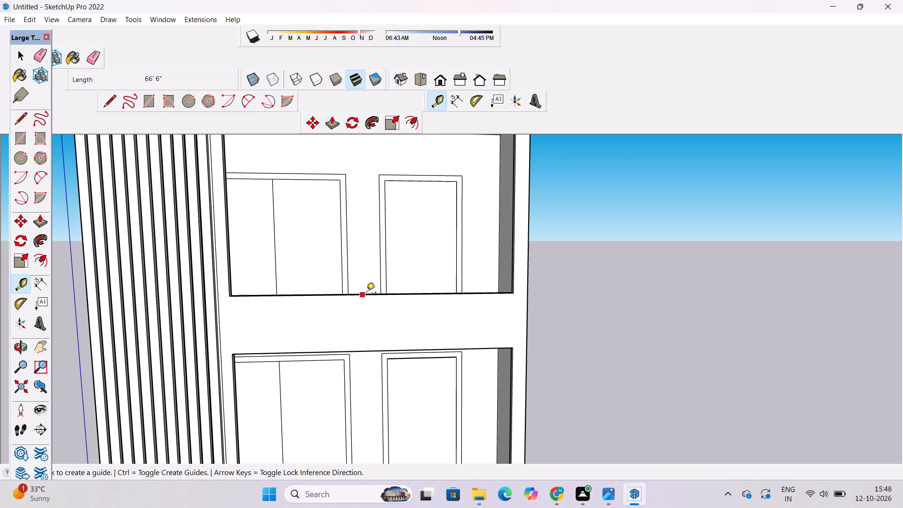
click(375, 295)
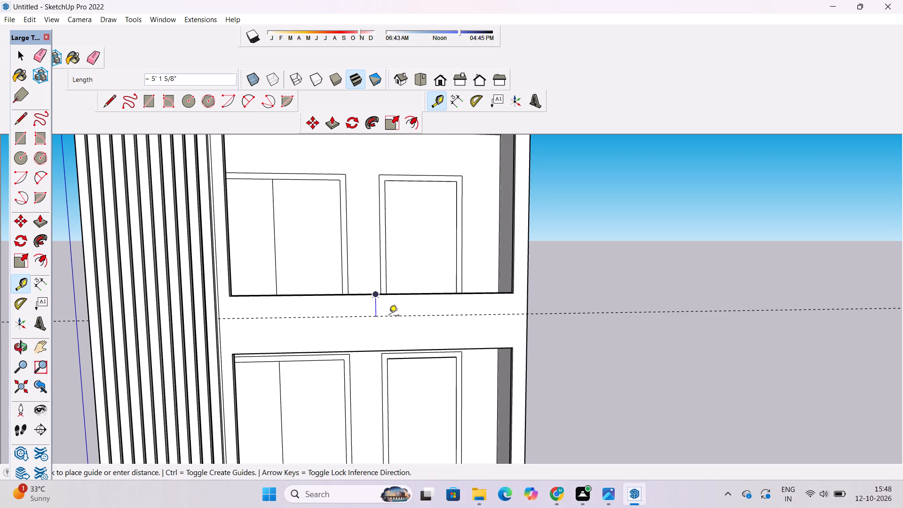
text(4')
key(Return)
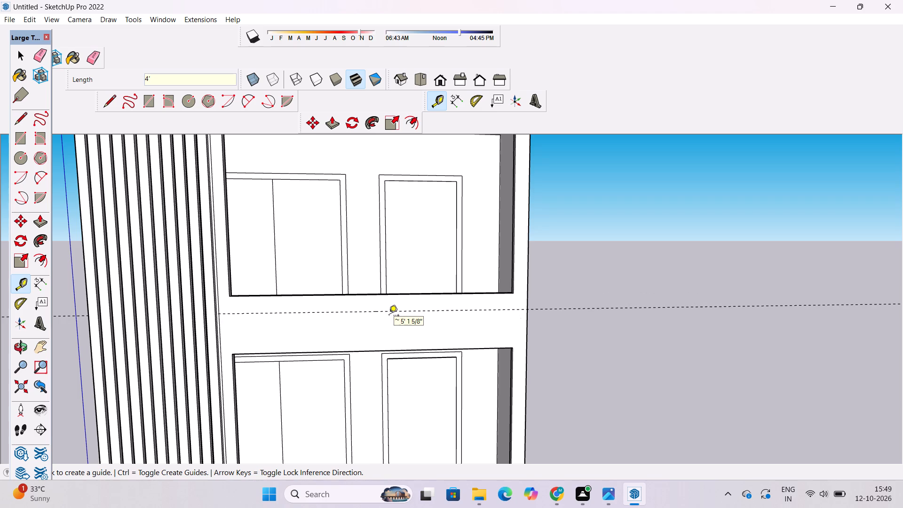
Place a horizontal guide 3' above the top edge of the second window opening, in the band below the topmost one.
scroll(205, 286, down, 7)
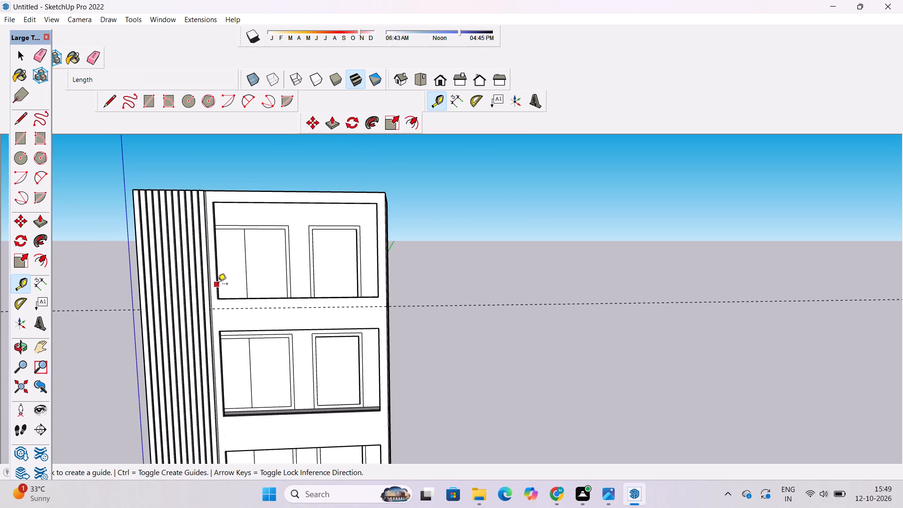
scroll(308, 339, up, 5)
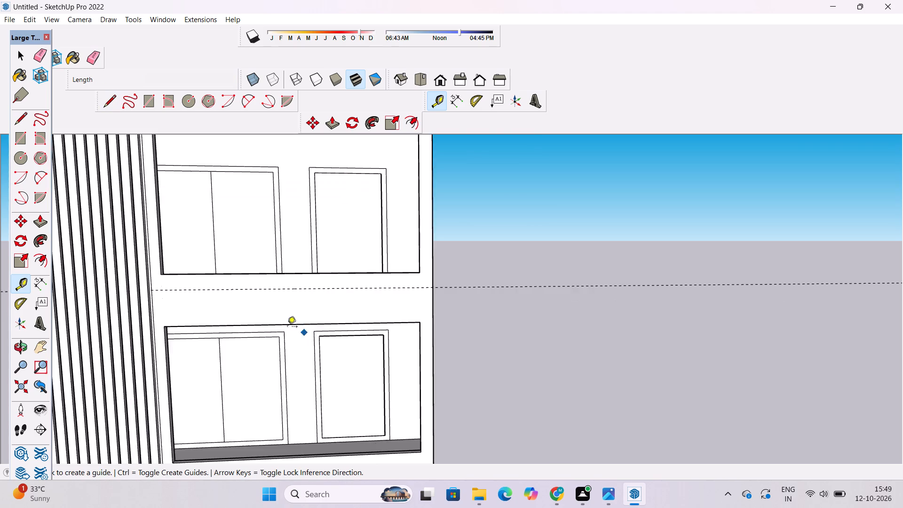
scroll(287, 327, up, 4)
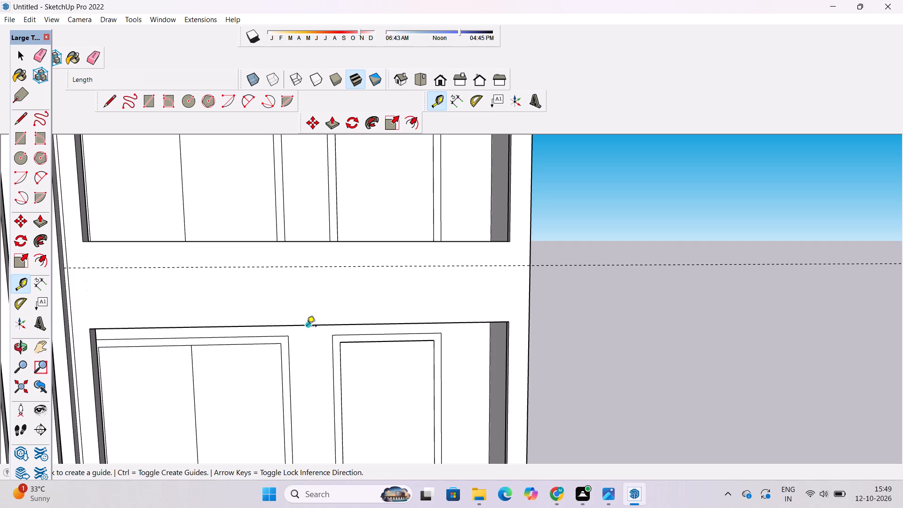
click(307, 327)
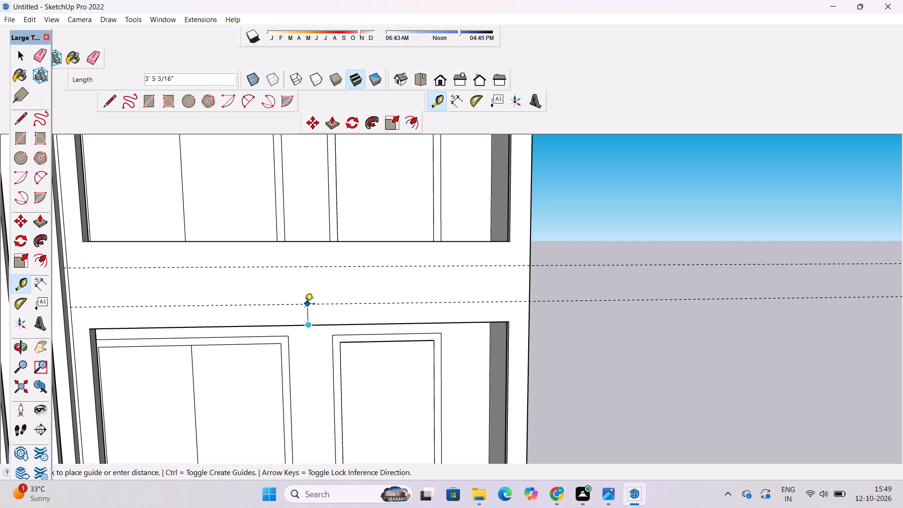
text(3')
key(Return)
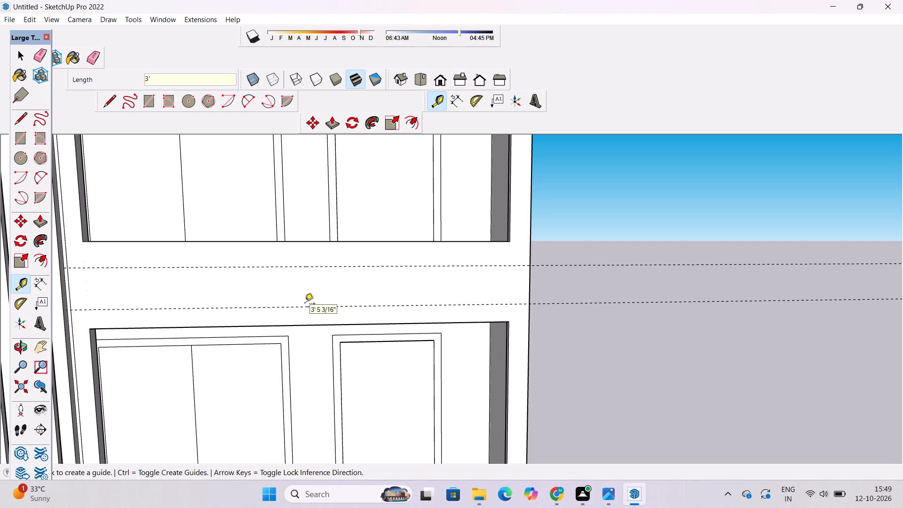
Replace the 4' guide with one 3' below the bottom edge of the topmost window opening.
key(e)
drag(507, 262, 509, 268)
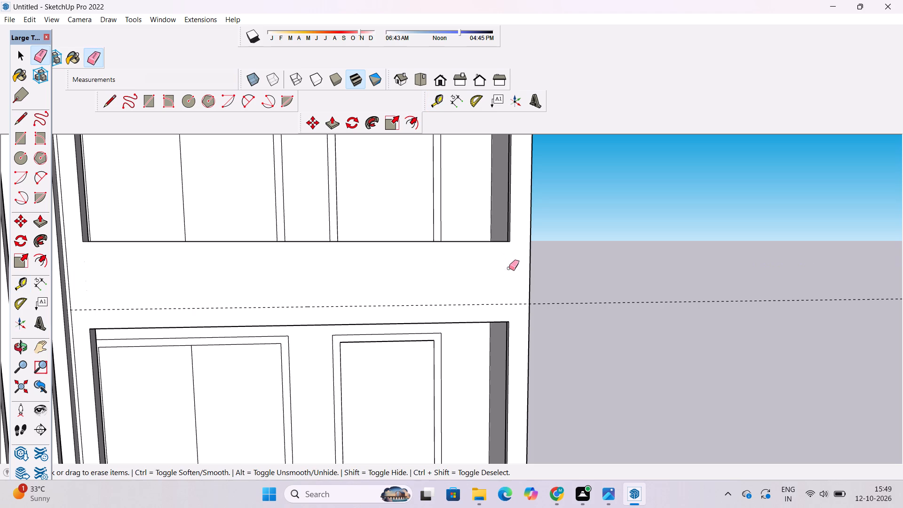
click(20, 285)
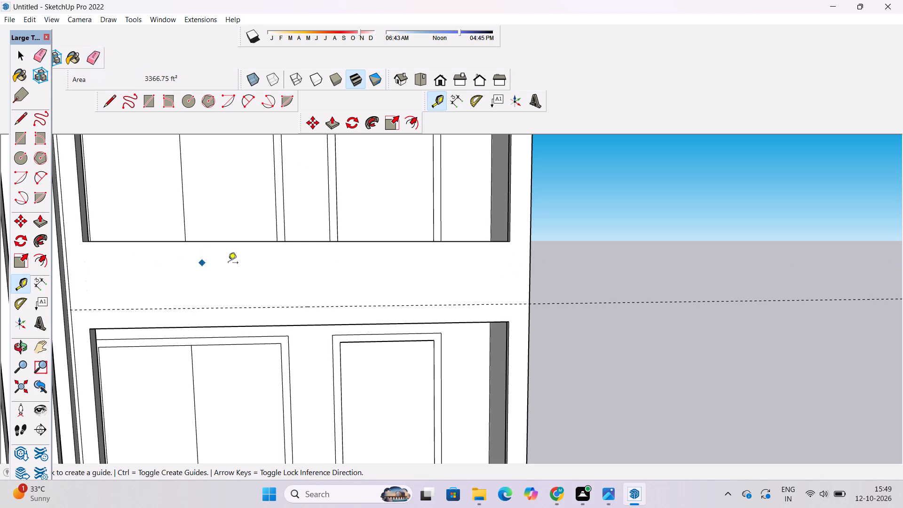
click(307, 243)
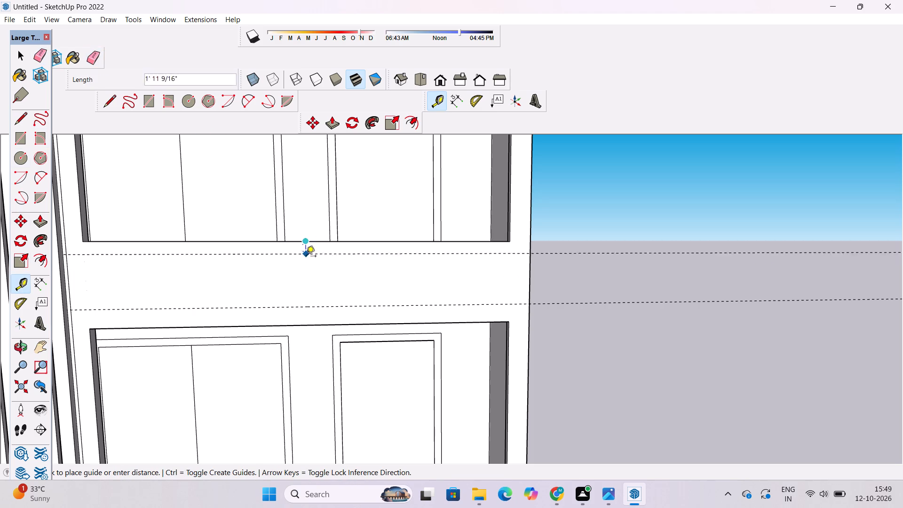
text(3')
key(Return)
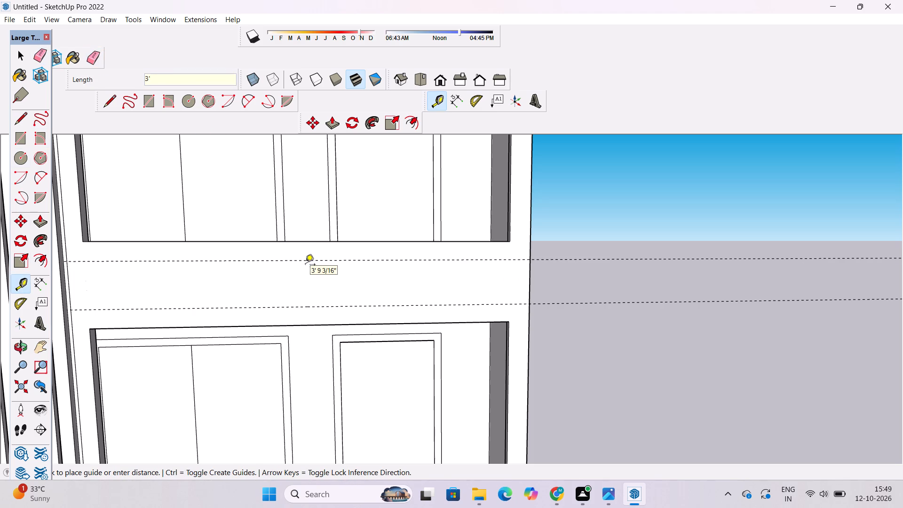
Draw a 72' 6" line along the band's upper guide, from the building's outer corner to the vertical line beside the ribs.
scroll(306, 272, down, 3)
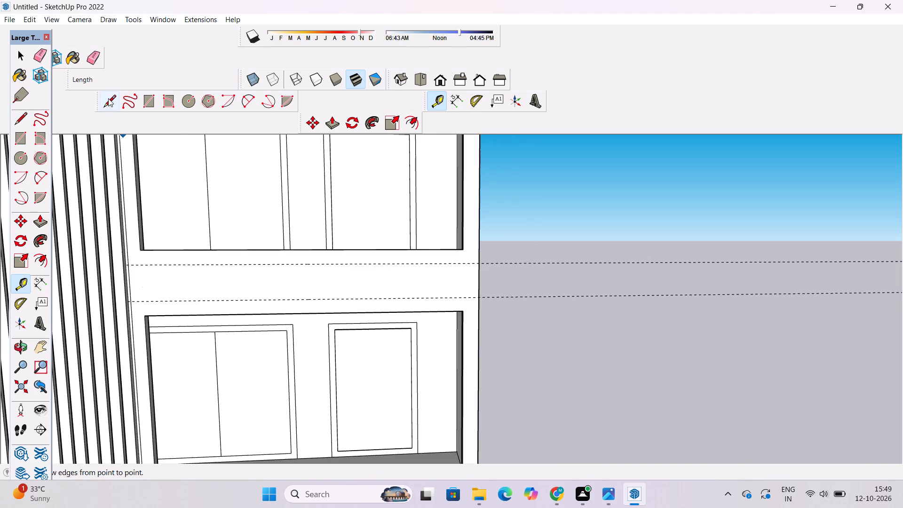
click(108, 98)
scroll(465, 267, up, 7)
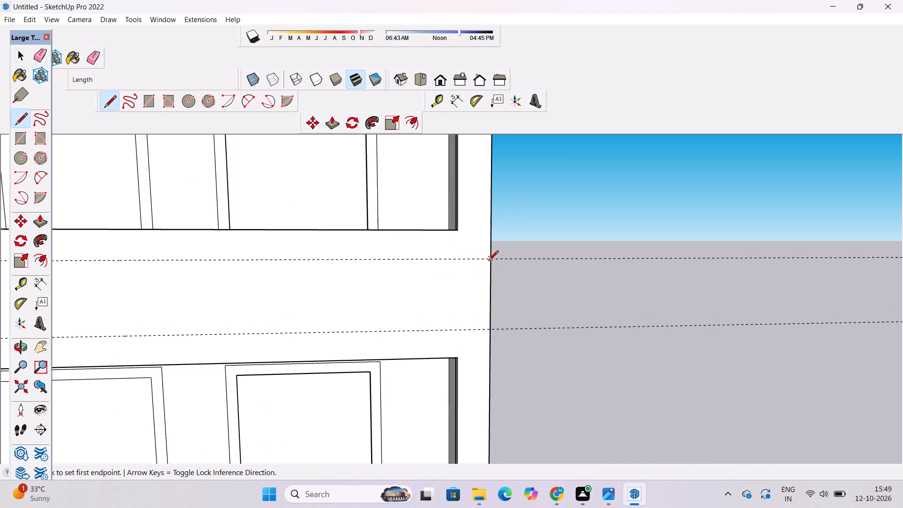
click(489, 261)
scroll(489, 261, down, 8)
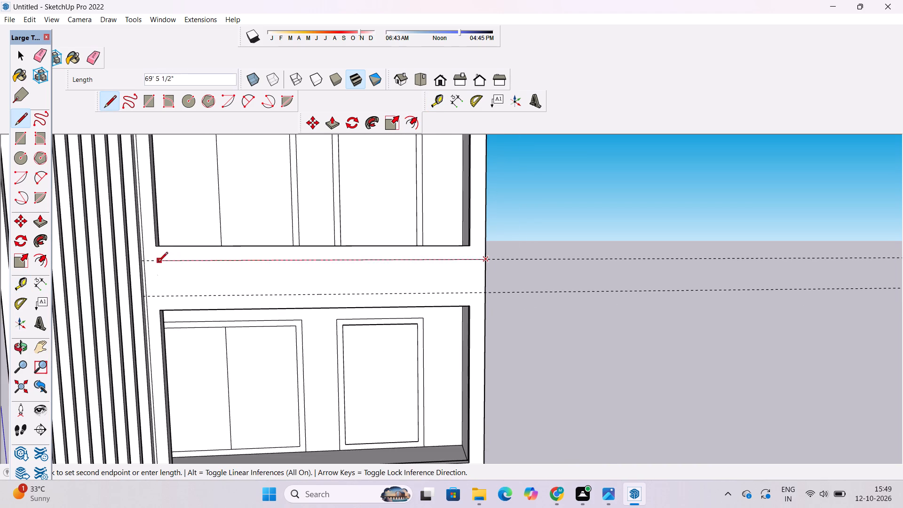
scroll(158, 262, up, 20)
scroll(158, 262, up, 2)
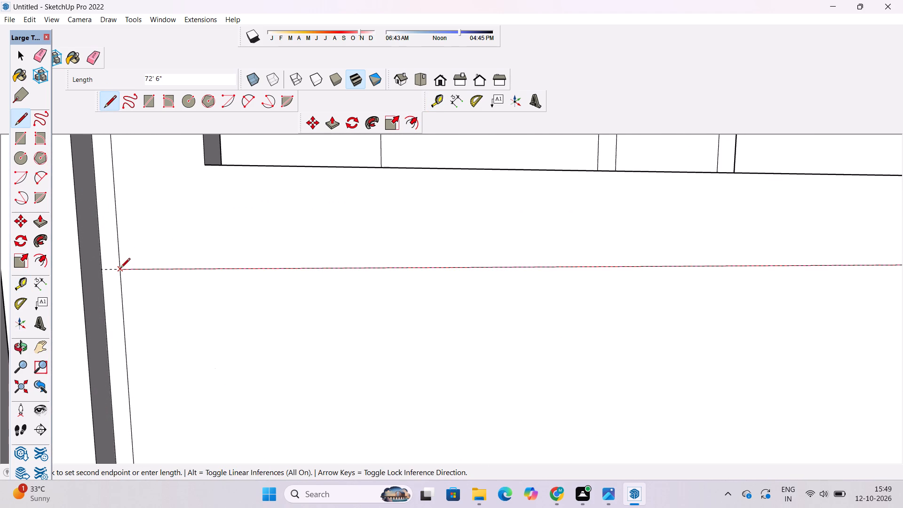
click(120, 270)
Draw a 72' 6" line along the band's lower guide, from the vertical line beside the ribs to the building's outer corner.
scroll(113, 240, down, 10)
scroll(113, 379, up, 5)
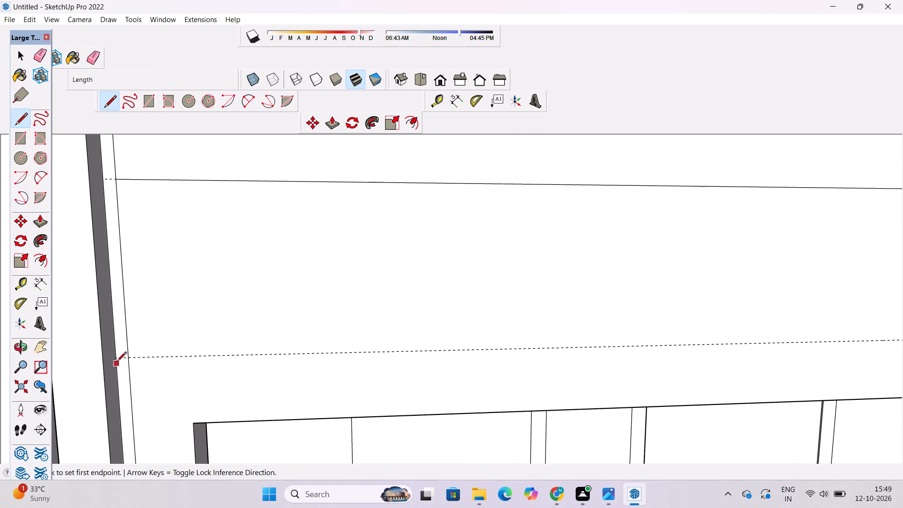
click(131, 358)
scroll(117, 355, down, 16)
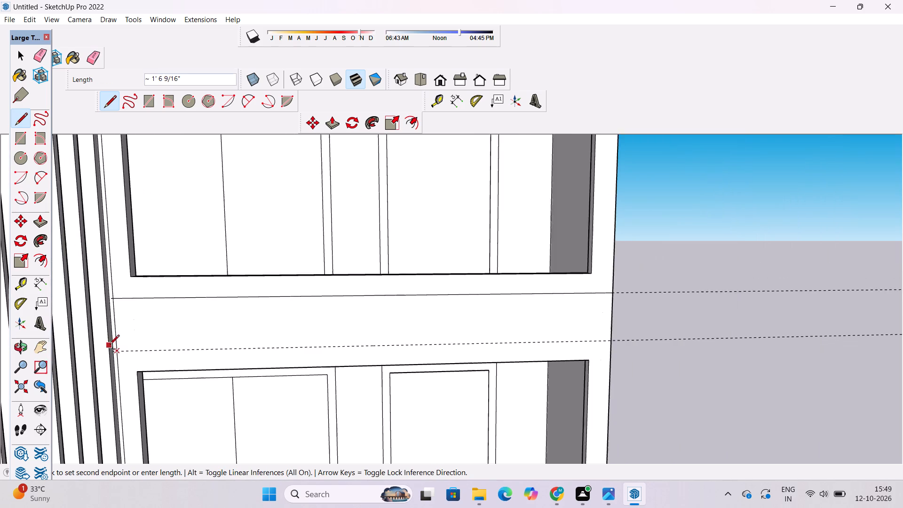
scroll(110, 345, down, 3)
scroll(410, 351, up, 9)
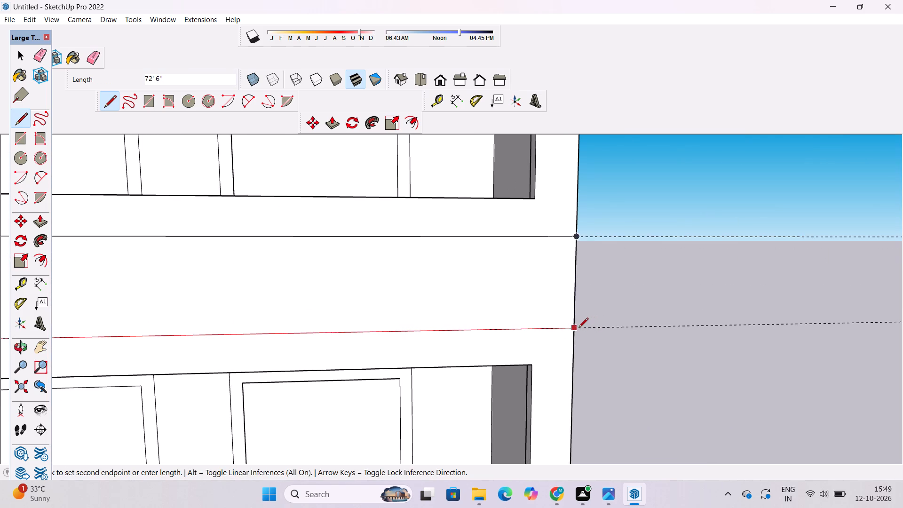
click(574, 329)
Place a horizontal guide 3' below the bottom edge of the second window opening.
scroll(496, 213, down, 16)
scroll(461, 245, down, 5)
scroll(602, 382, up, 4)
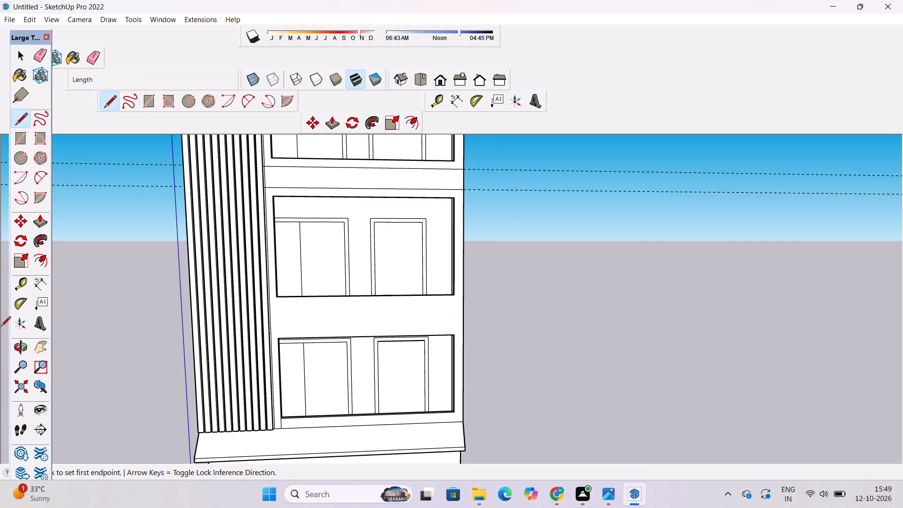
click(14, 286)
scroll(479, 310, up, 3)
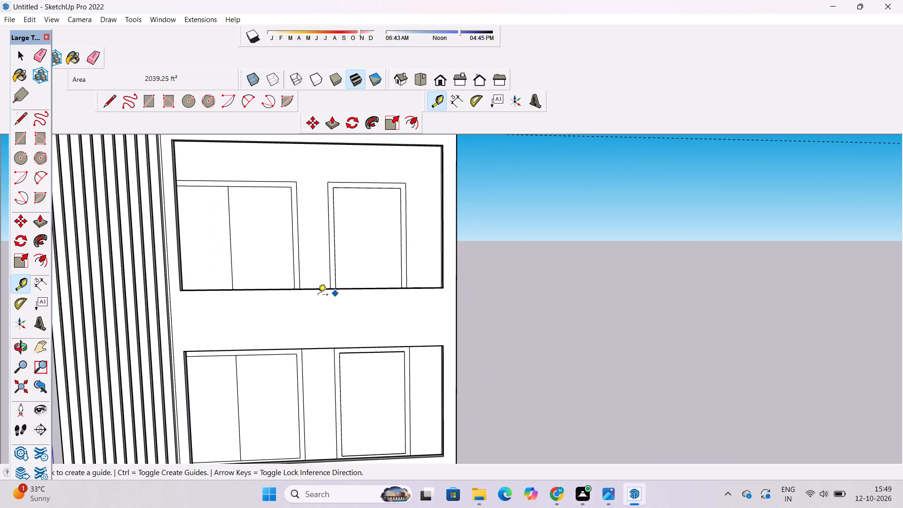
scroll(315, 296, up, 2)
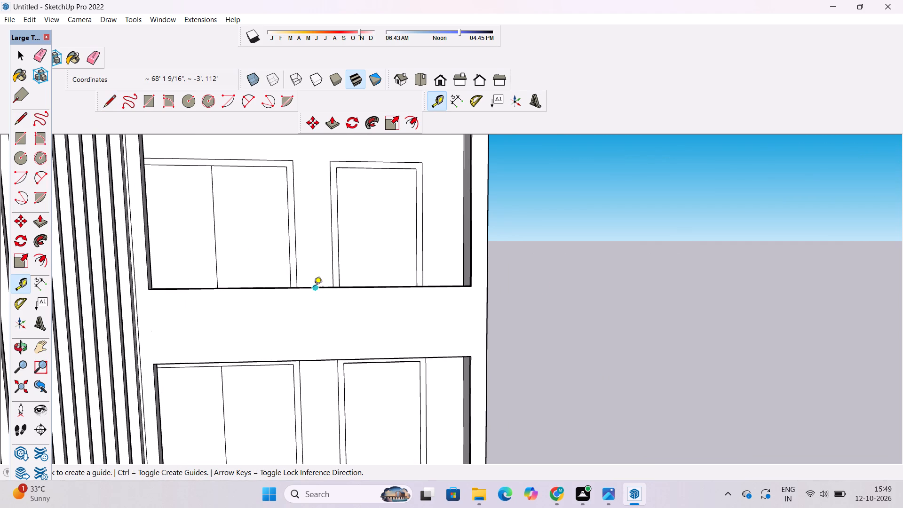
click(313, 288)
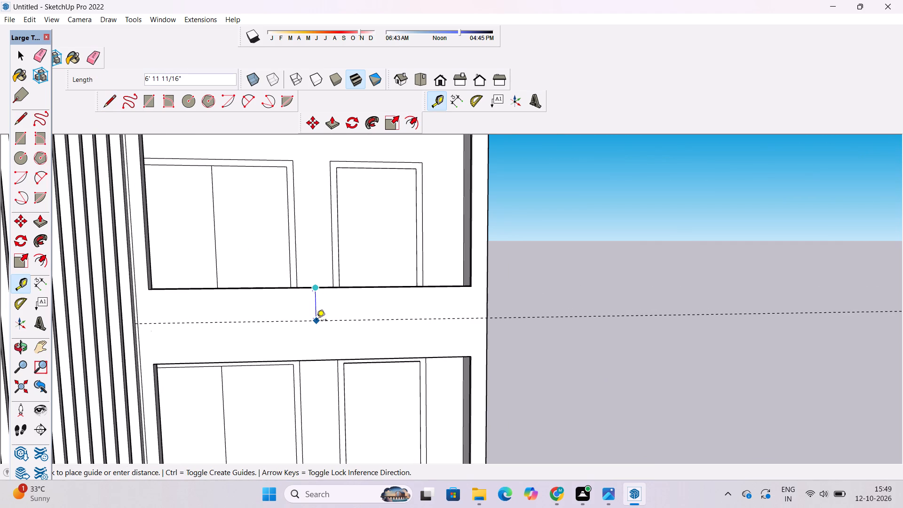
text(3')
key(Return)
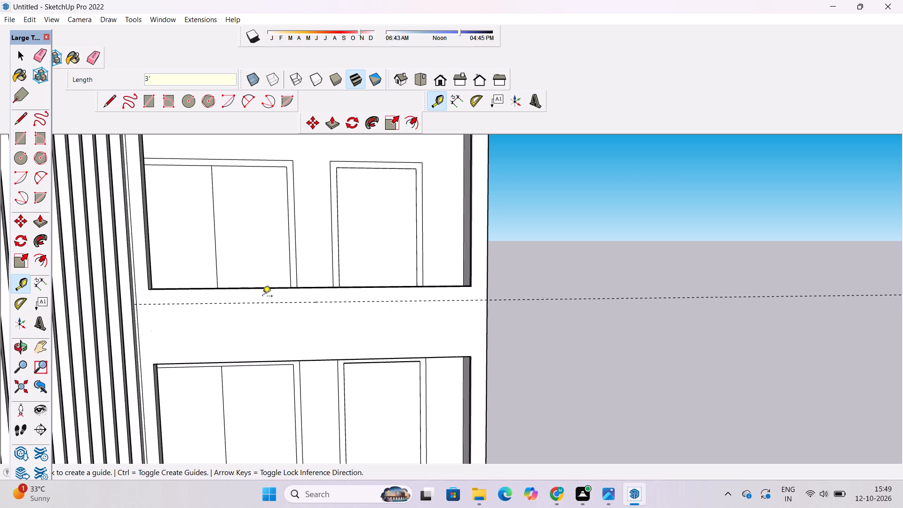
Place a horizontal guide 3' above the top edge of the lowest window opening.
scroll(258, 294, down, 5)
scroll(289, 337, up, 7)
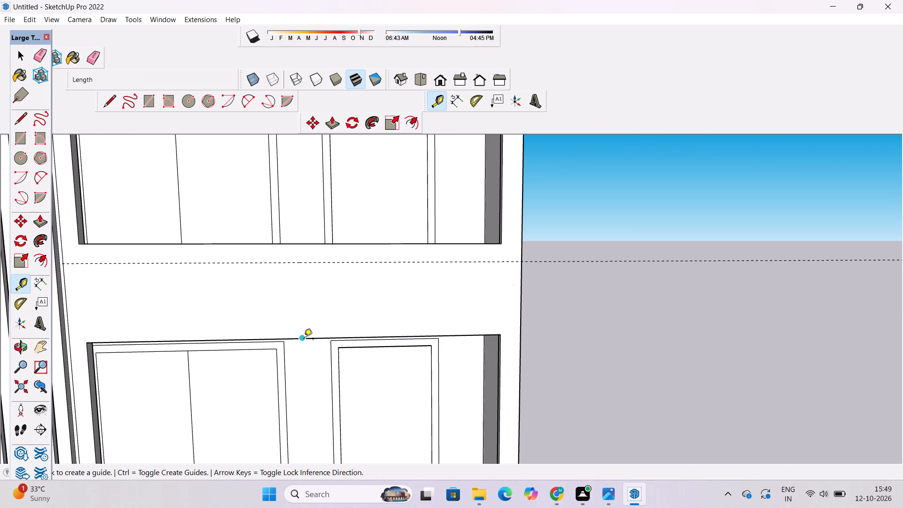
scroll(303, 340, up, 9)
click(300, 337)
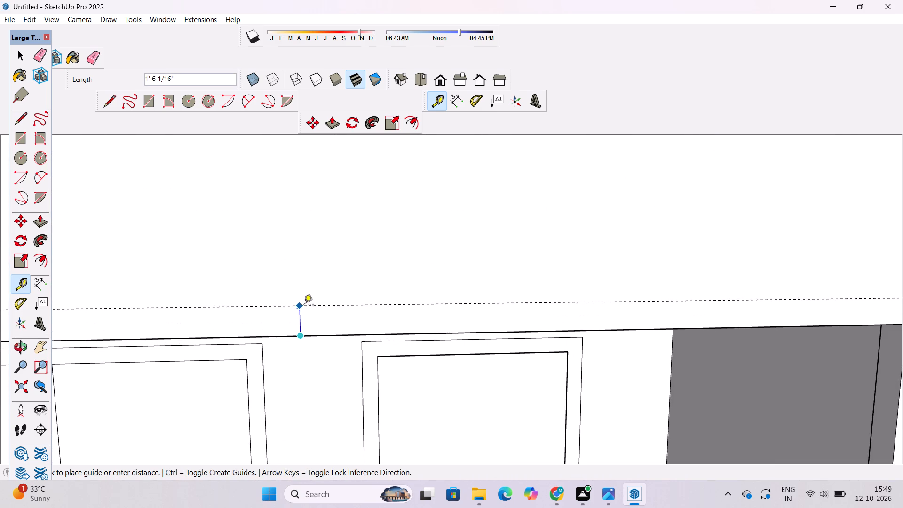
text(3')
key(Return)
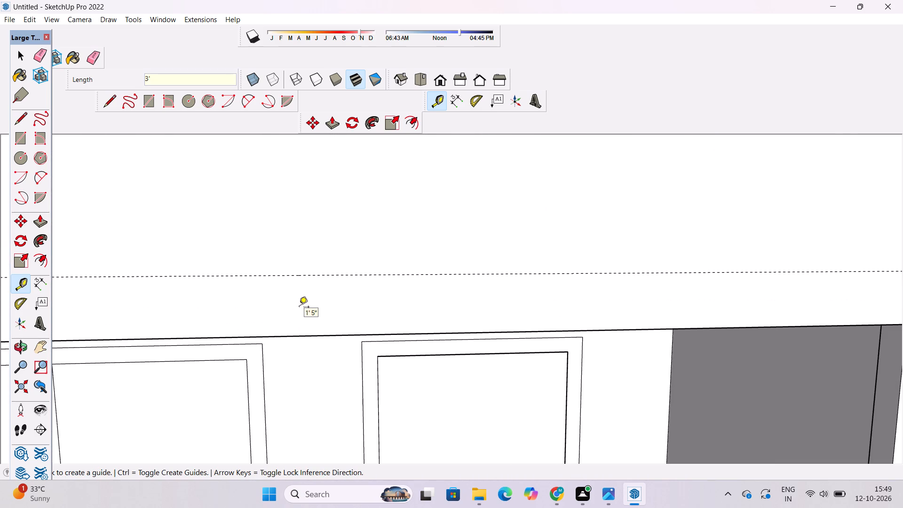
Draw a 72' 6" line along the lower band's upper guide, from the vertical line beside the ribs to the building's outer corner.
scroll(296, 351, down, 10)
scroll(359, 267, down, 8)
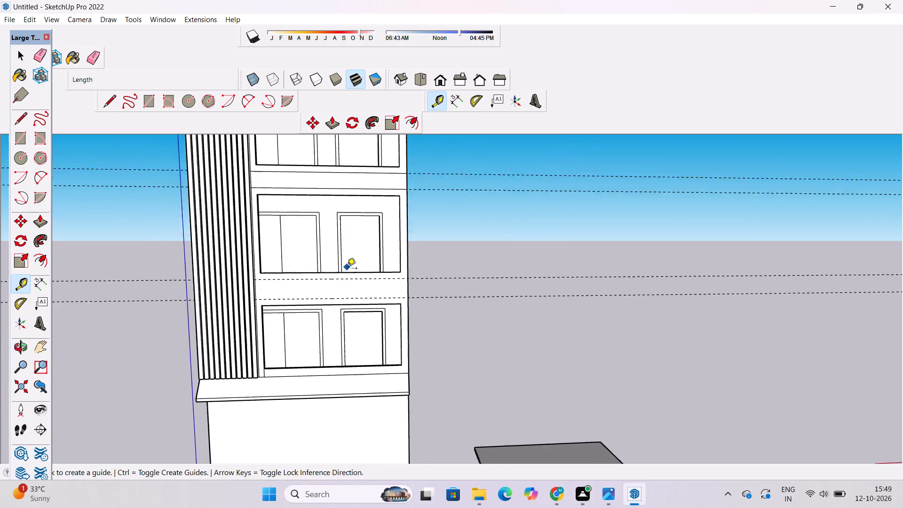
scroll(347, 269, down, 1)
scroll(342, 381, up, 4)
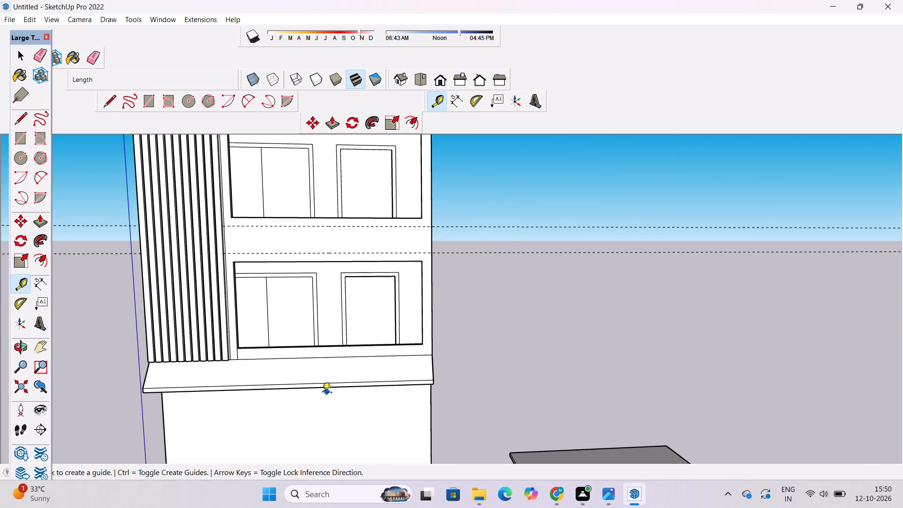
scroll(273, 411, down, 3)
scroll(281, 360, up, 6)
scroll(150, 414, down, 7)
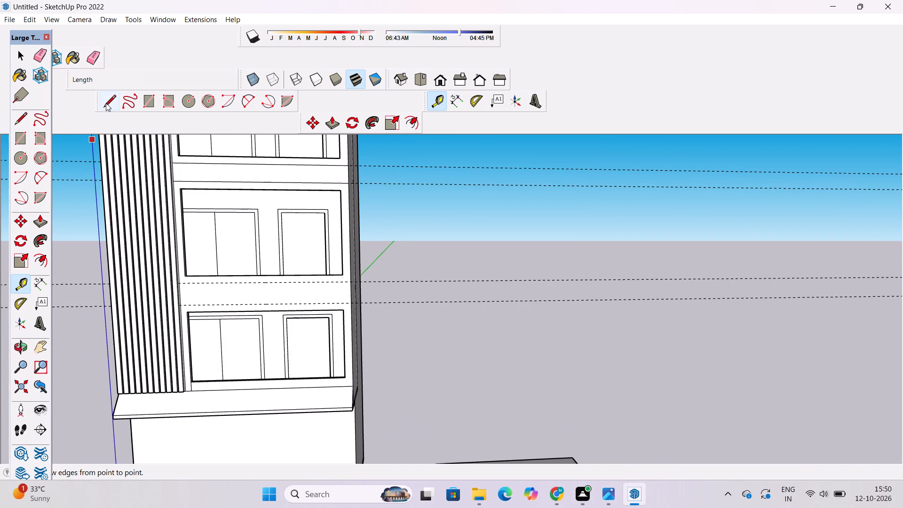
click(107, 103)
scroll(214, 291, up, 4)
scroll(161, 276, up, 5)
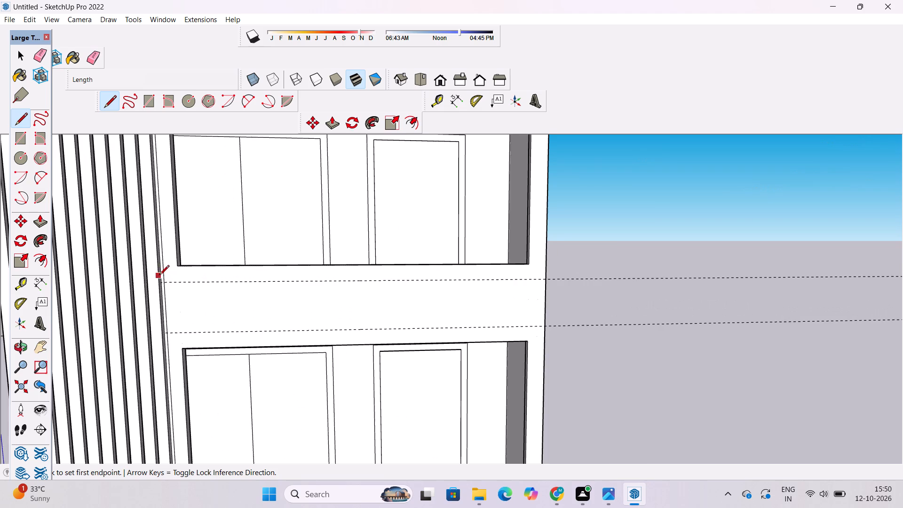
scroll(159, 276, up, 12)
click(167, 286)
scroll(167, 286, down, 3)
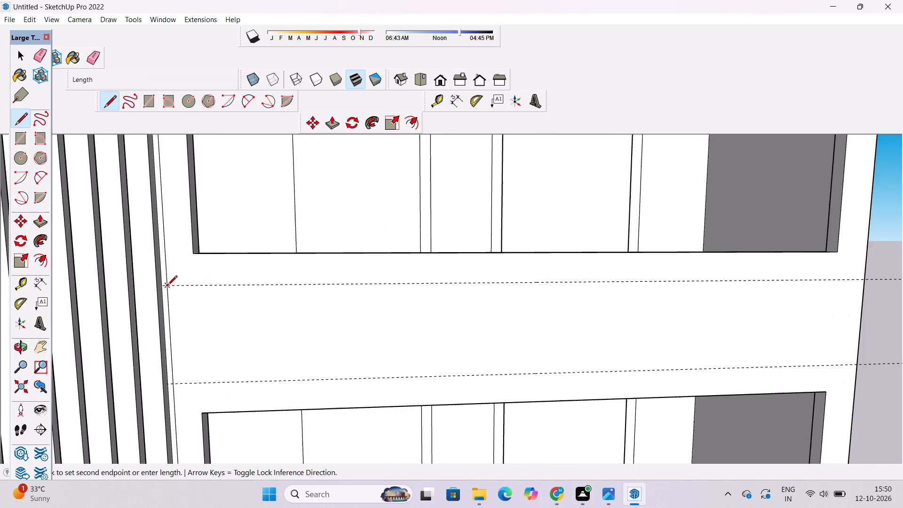
scroll(167, 286, down, 12)
scroll(490, 283, up, 3)
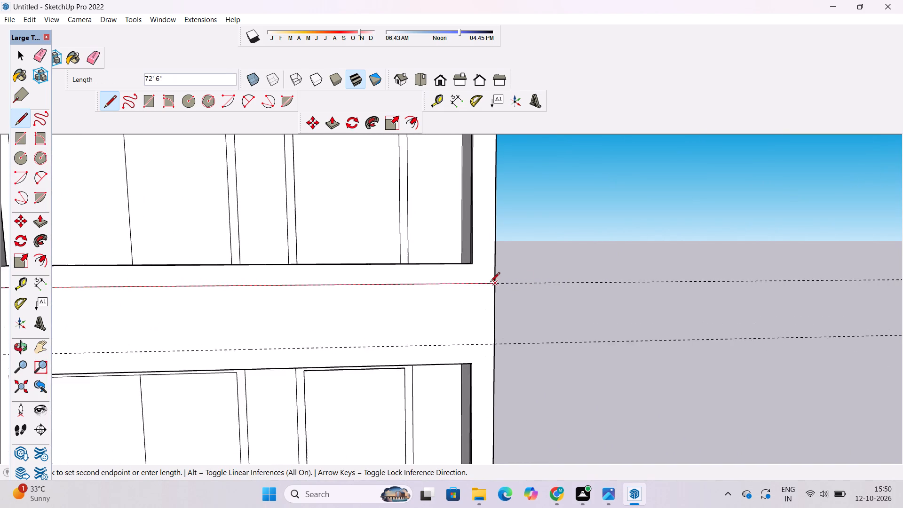
scroll(490, 283, up, 5)
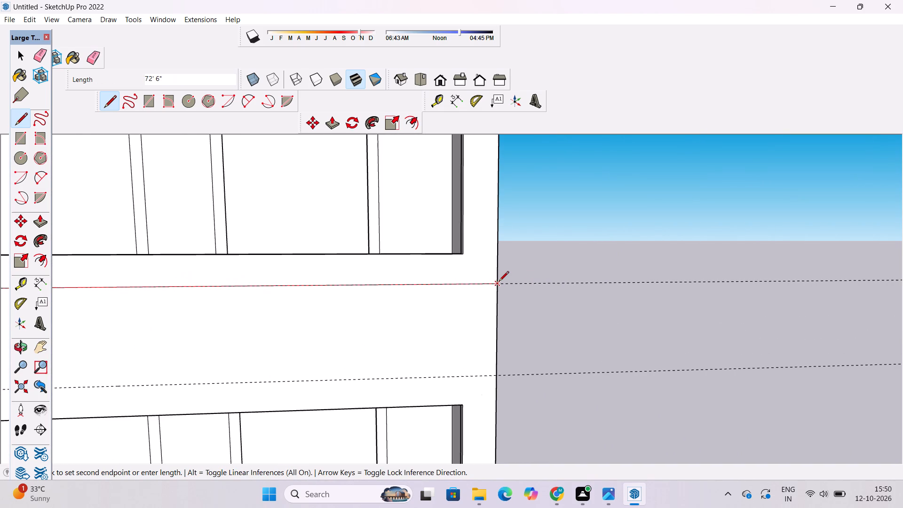
click(499, 282)
Draw a 72' 6" line along the lower band's bottom guide, from the building's outer corner to the vertical line beside the ribs.
scroll(499, 273, down, 5)
scroll(510, 335, up, 4)
click(485, 343)
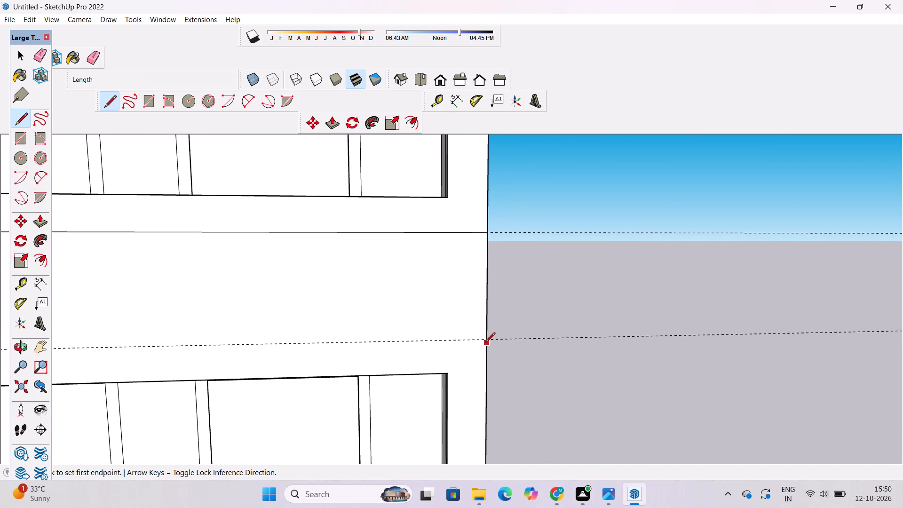
key(space)
text(l)
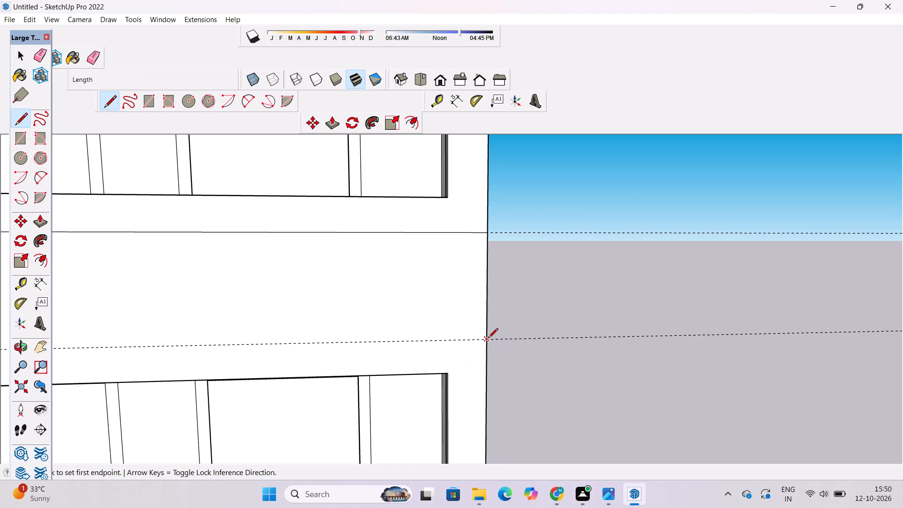
click(485, 341)
scroll(550, 340, down, 11)
scroll(518, 344, up, 6)
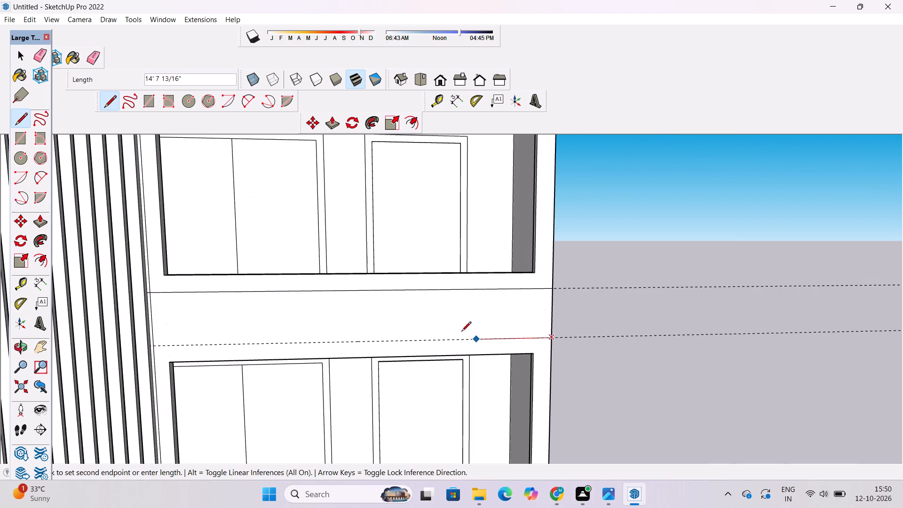
scroll(169, 332, up, 6)
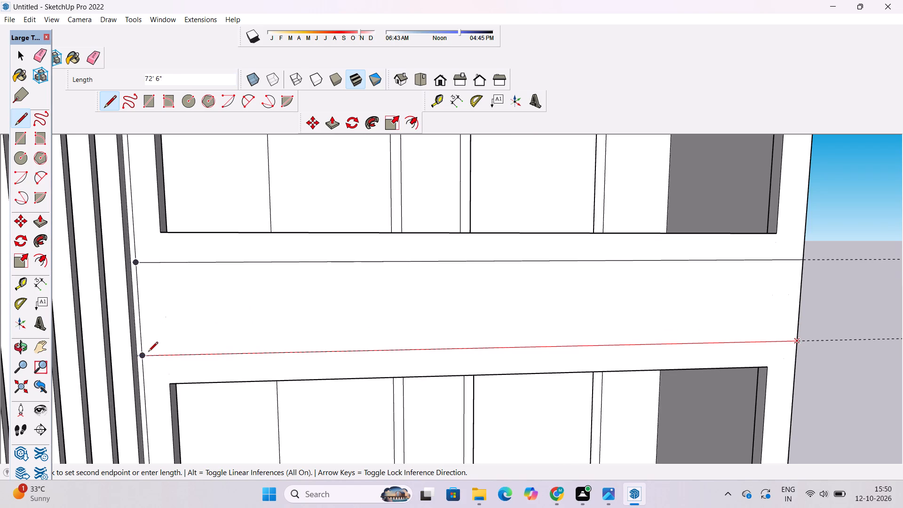
click(149, 351)
scroll(197, 355, down, 11)
scroll(279, 309, down, 5)
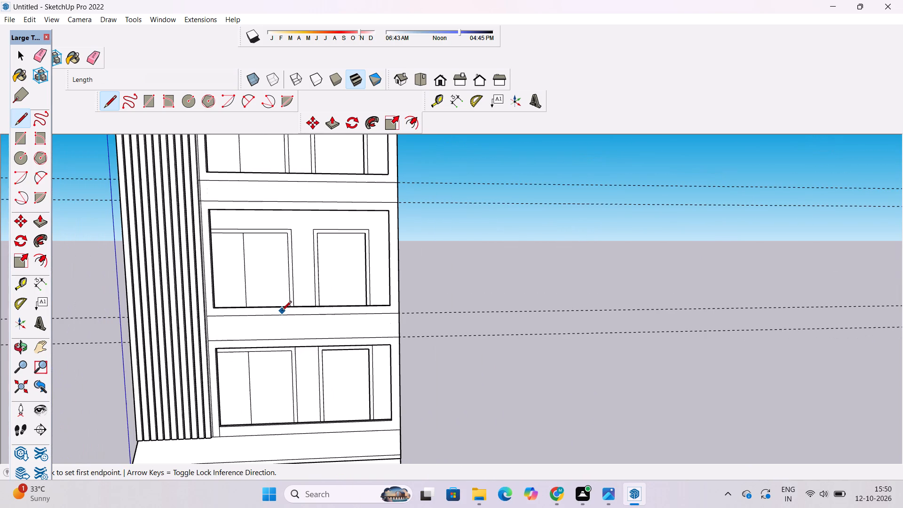
Erase the four horizontal guides that mark the two bands between floors.
key(space)
text(e)
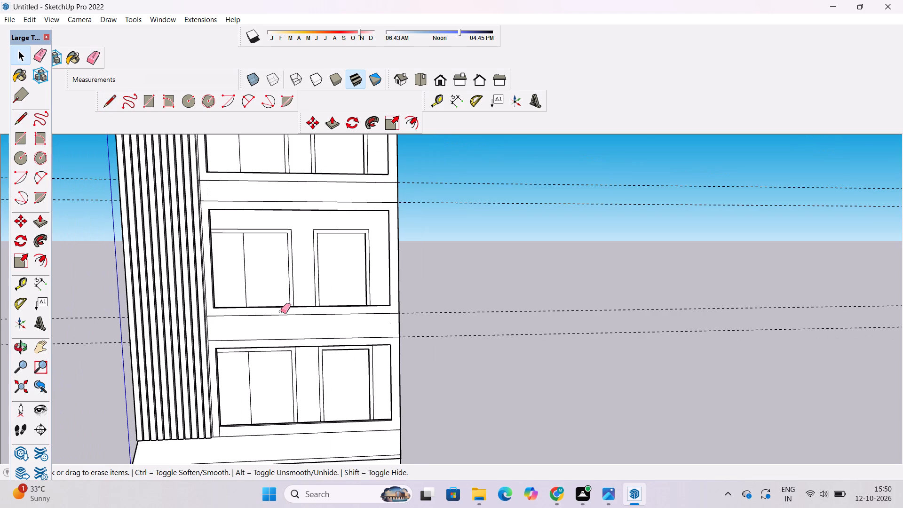
scroll(262, 319, down, 5)
drag(395, 169, 401, 247)
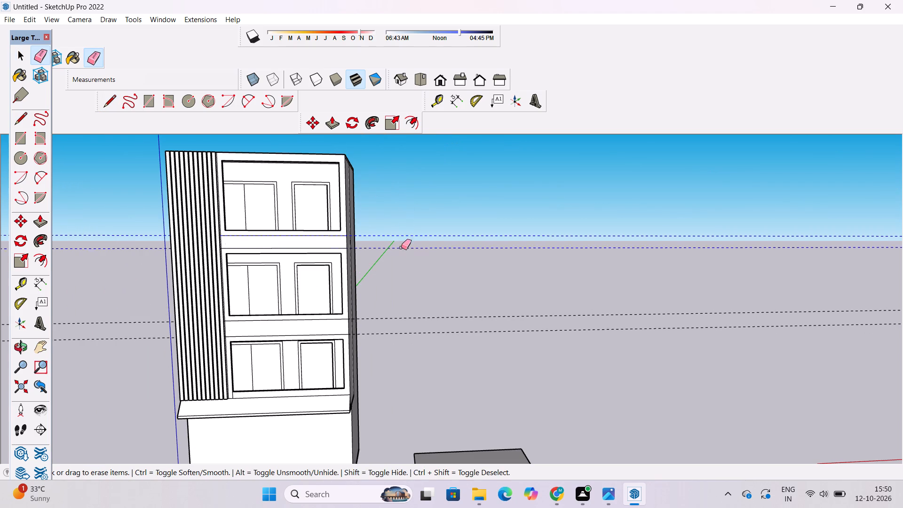
drag(401, 247, 412, 330)
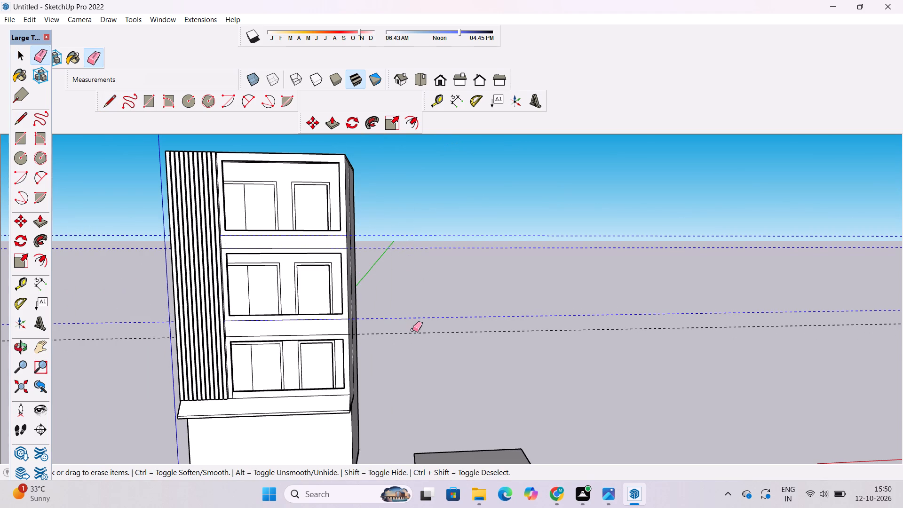
drag(412, 330, 412, 333)
Erase the small stray marks at the rib end of the band between the top and second window openings.
click(16, 344)
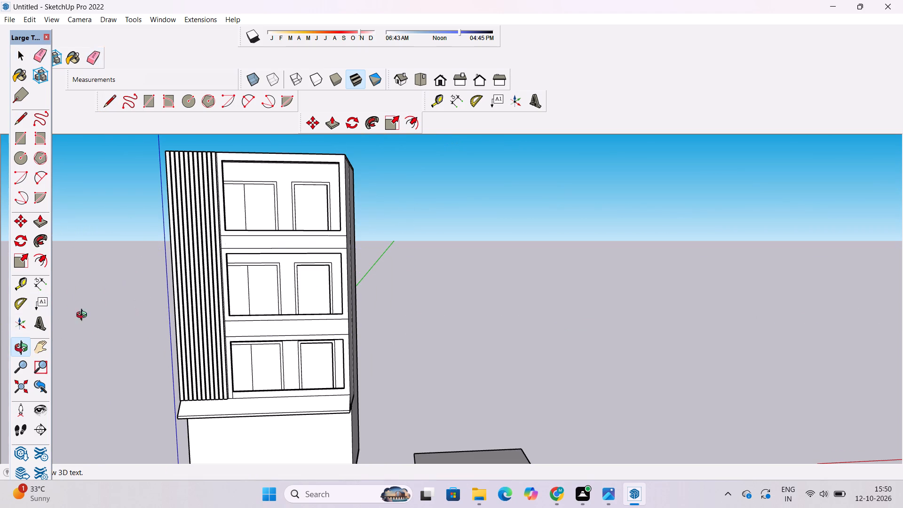
scroll(254, 270, up, 8)
drag(402, 270, 261, 257)
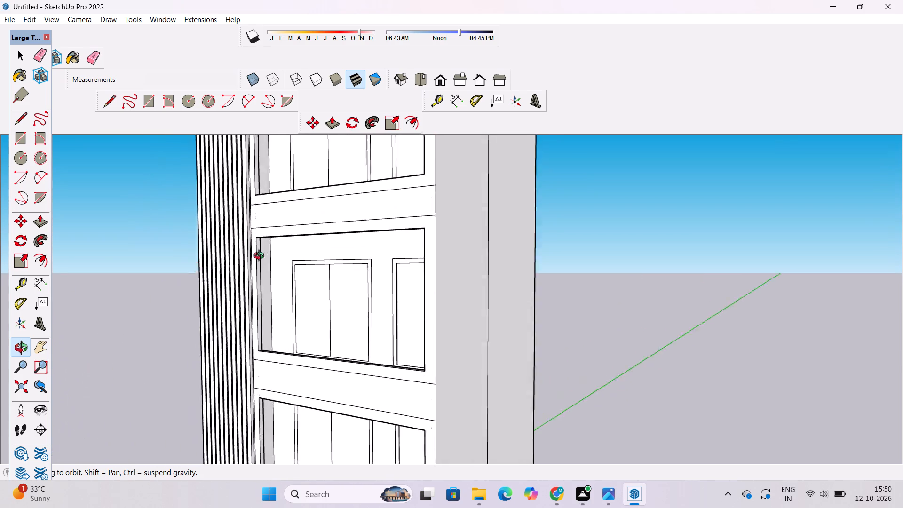
drag(261, 257, 512, 288)
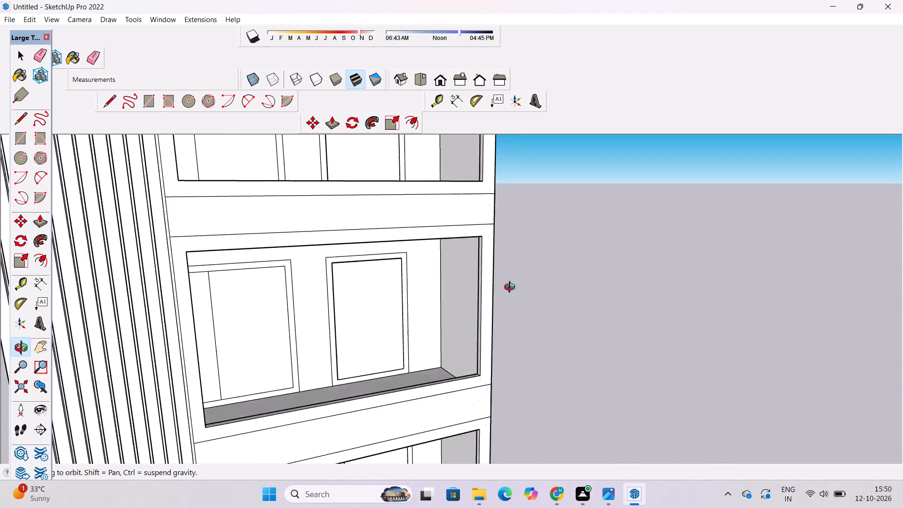
drag(512, 288, 205, 299)
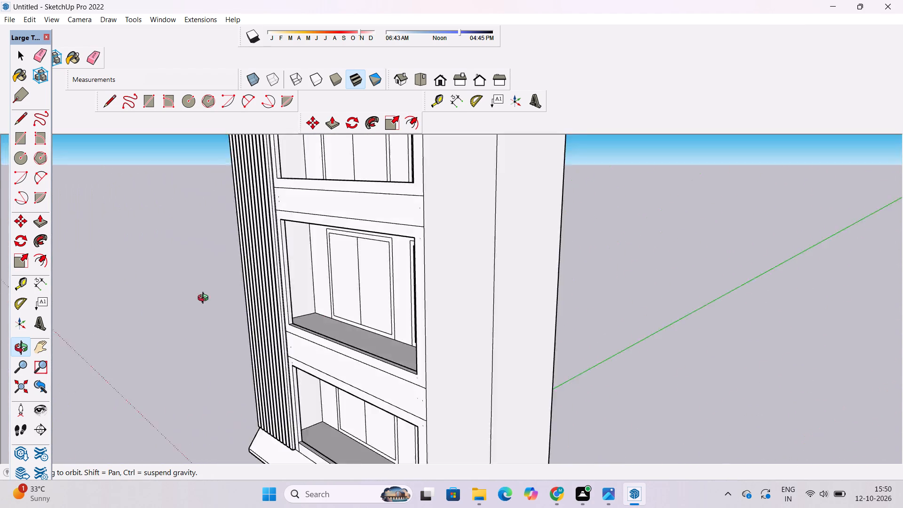
drag(205, 299, 223, 310)
scroll(270, 187, up, 9)
scroll(290, 222, up, 4)
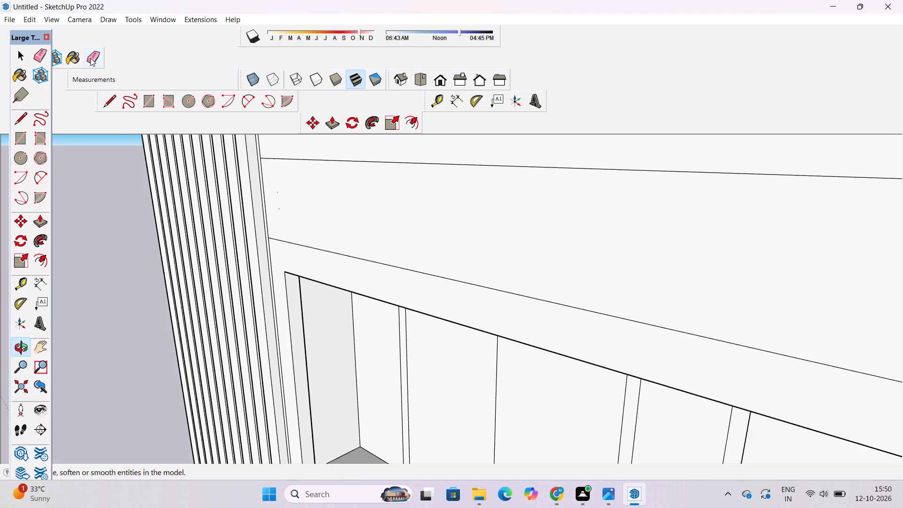
click(90, 58)
drag(276, 188, 280, 195)
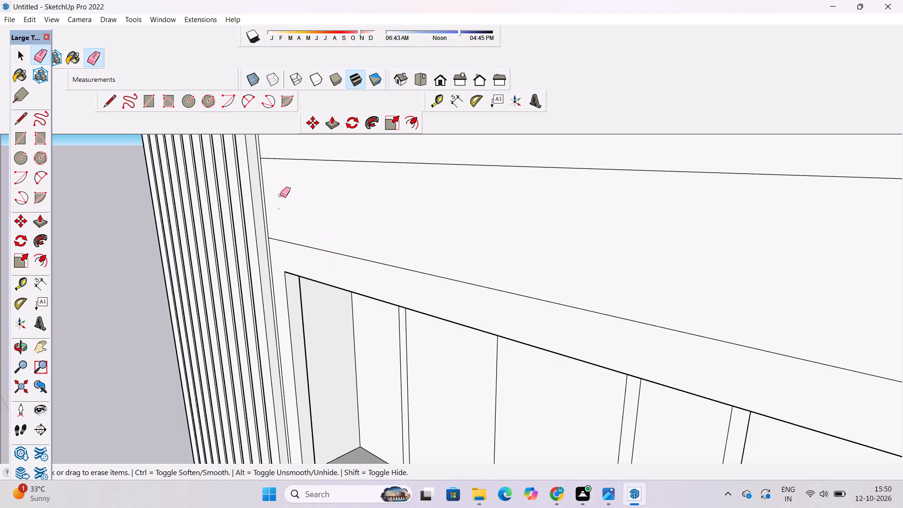
drag(278, 191, 281, 210)
drag(278, 203, 280, 213)
drag(282, 206, 278, 214)
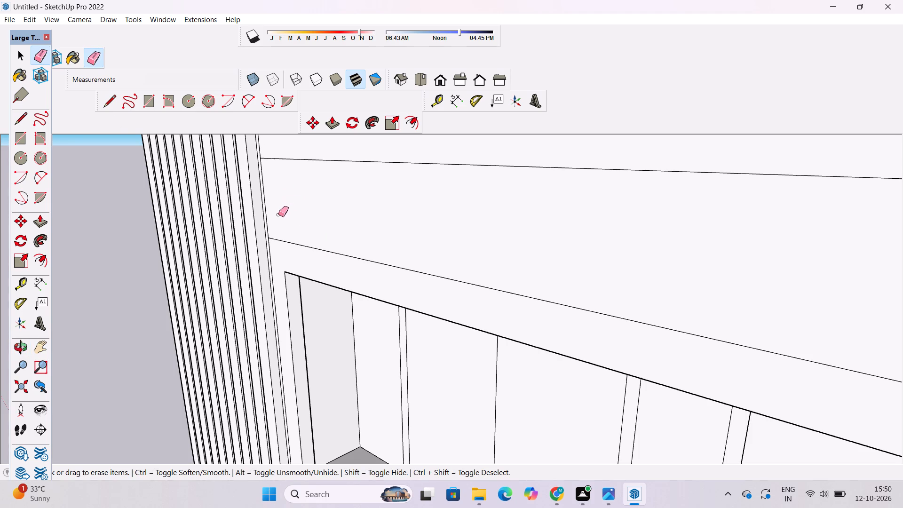
drag(278, 214, 278, 214)
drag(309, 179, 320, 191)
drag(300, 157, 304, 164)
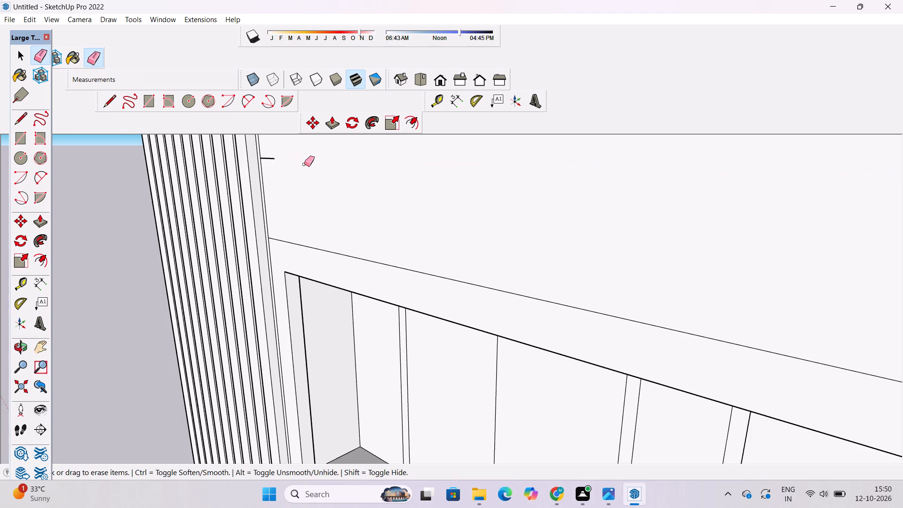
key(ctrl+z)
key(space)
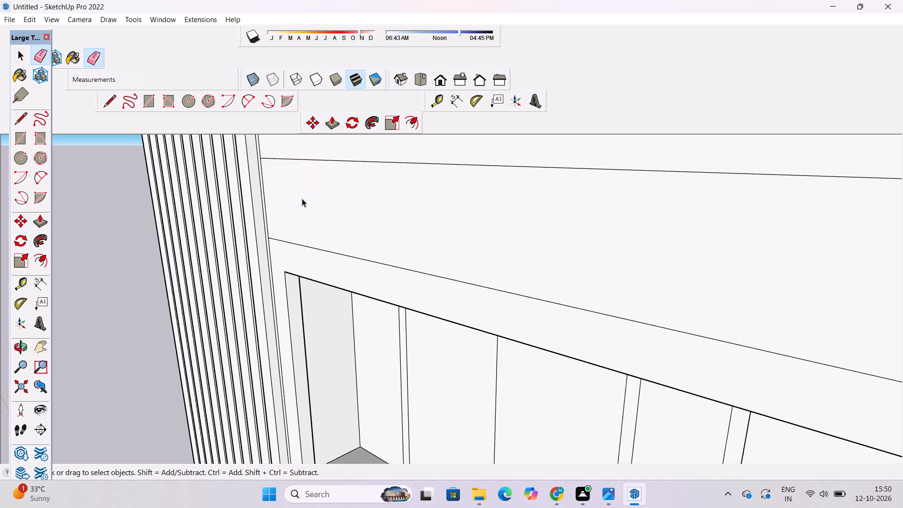
Pull the facade face around the top window opening out 1', flush with the front of the ribs.
key(o)
scroll(302, 200, down, 15)
shift+drag(317, 202, 318, 222)
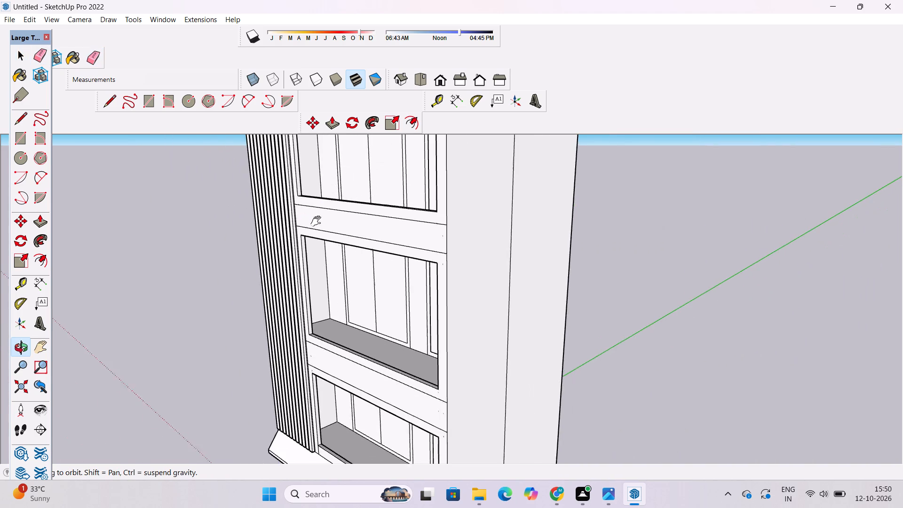
shift+drag(318, 222, 318, 223)
scroll(318, 224, down, 5)
shift+drag(321, 226, 326, 262)
drag(331, 263, 458, 232)
drag(458, 232, 436, 233)
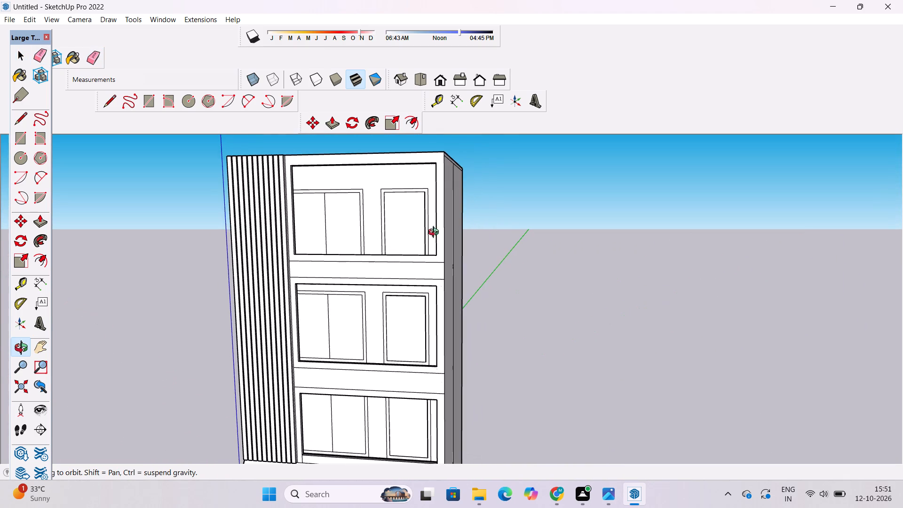
drag(429, 205, 300, 324)
drag(372, 151, 401, 235)
drag(396, 248, 358, 258)
scroll(335, 204, up, 8)
shift+drag(334, 213, 367, 209)
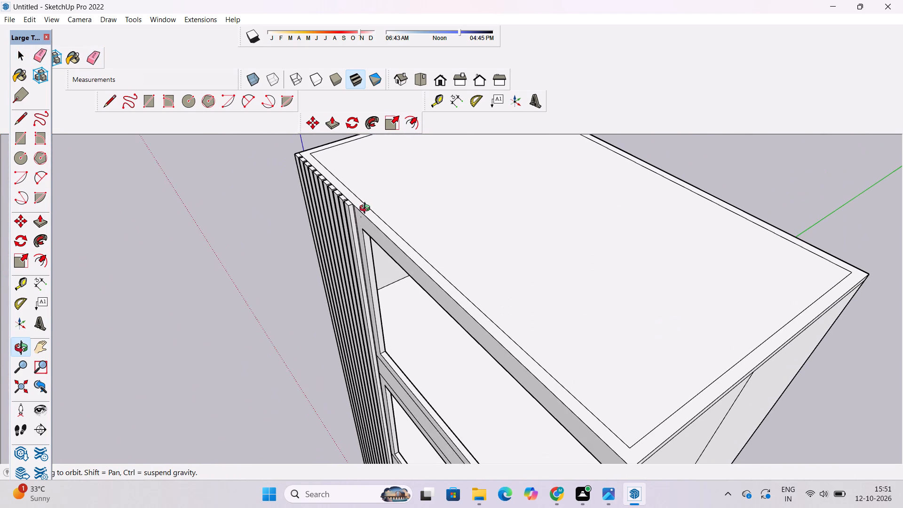
key(p)
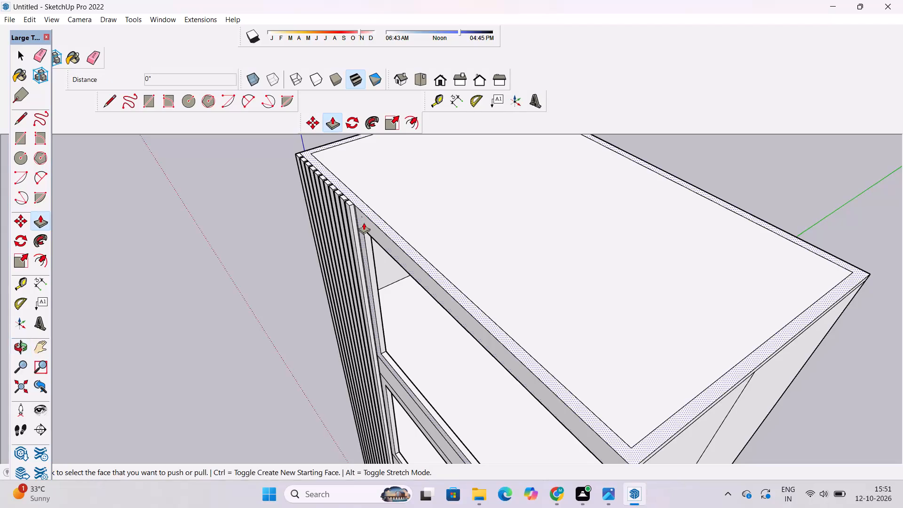
click(364, 222)
scroll(347, 205, up, 3)
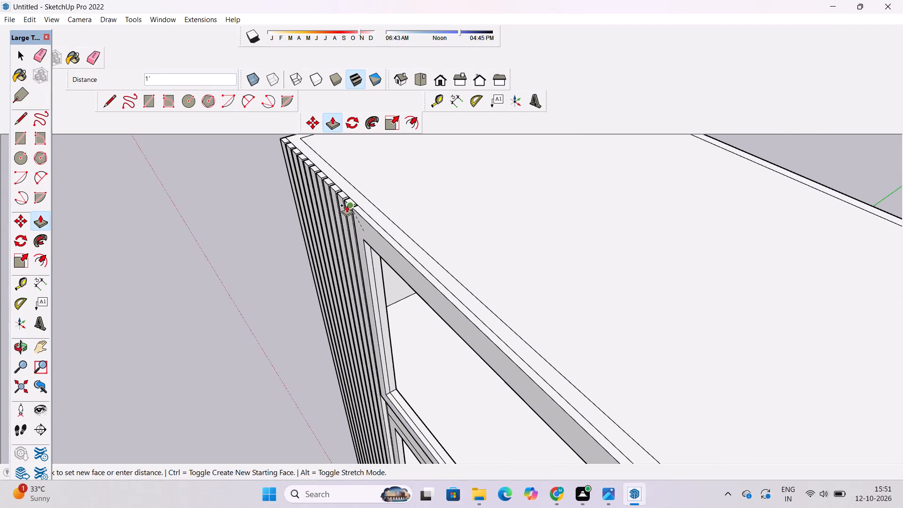
scroll(347, 205, up, 2)
click(347, 205)
Pull the facade face around the second window opening out 1', level with the projecting top-floor face.
scroll(358, 181, down, 16)
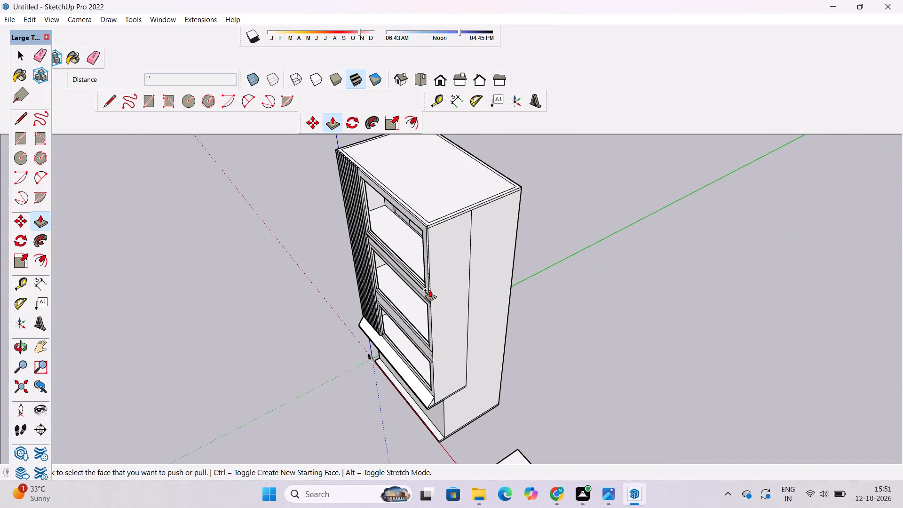
scroll(421, 294, up, 15)
click(453, 326)
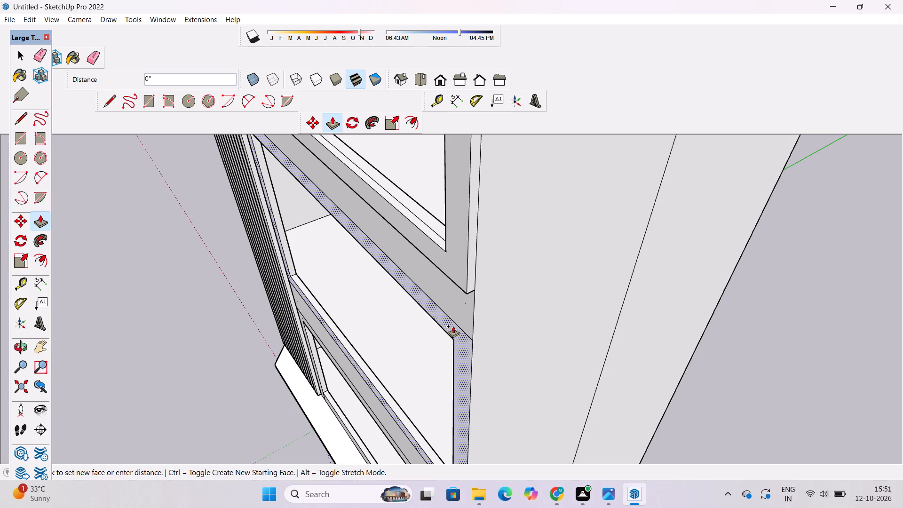
click(401, 217)
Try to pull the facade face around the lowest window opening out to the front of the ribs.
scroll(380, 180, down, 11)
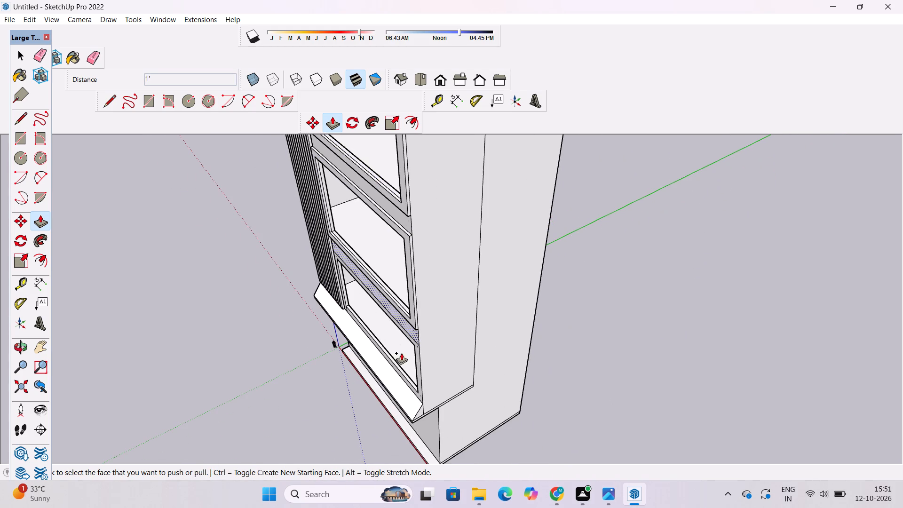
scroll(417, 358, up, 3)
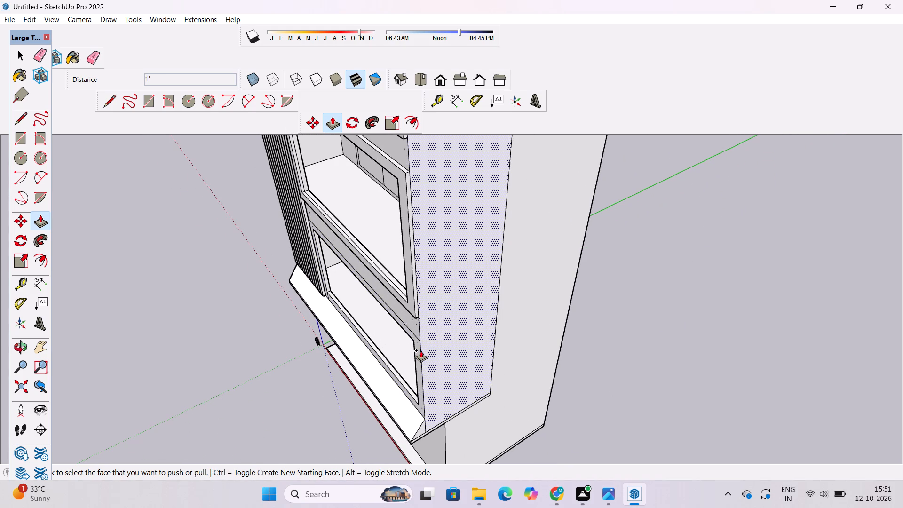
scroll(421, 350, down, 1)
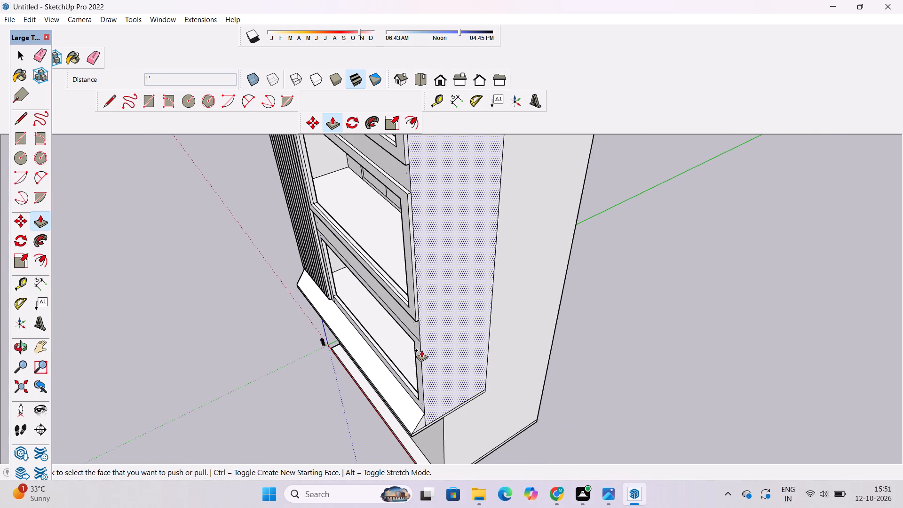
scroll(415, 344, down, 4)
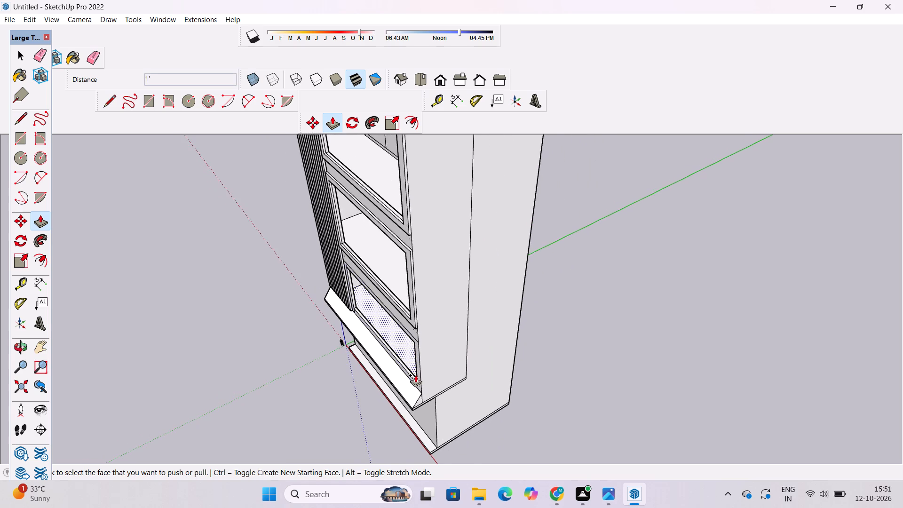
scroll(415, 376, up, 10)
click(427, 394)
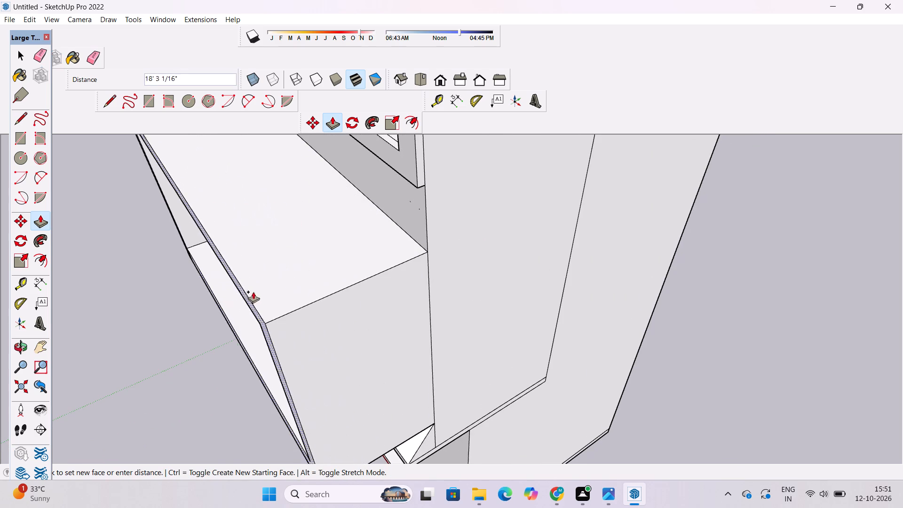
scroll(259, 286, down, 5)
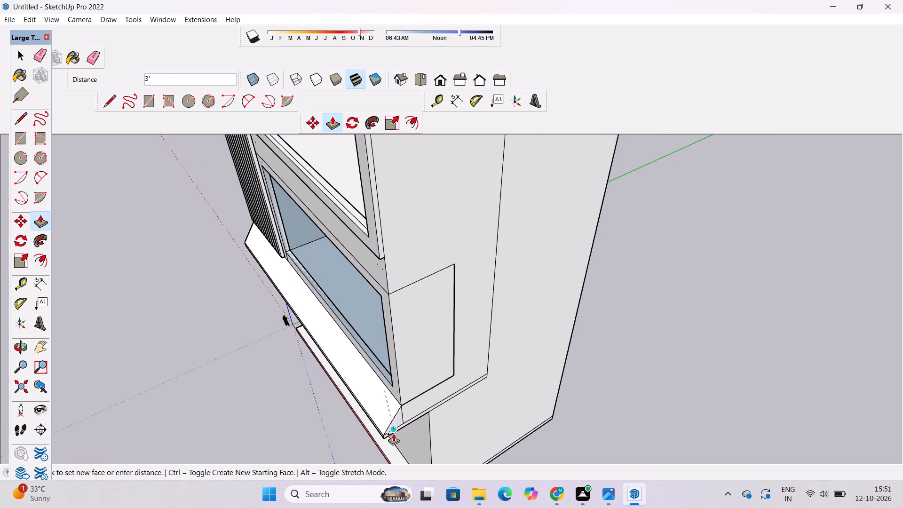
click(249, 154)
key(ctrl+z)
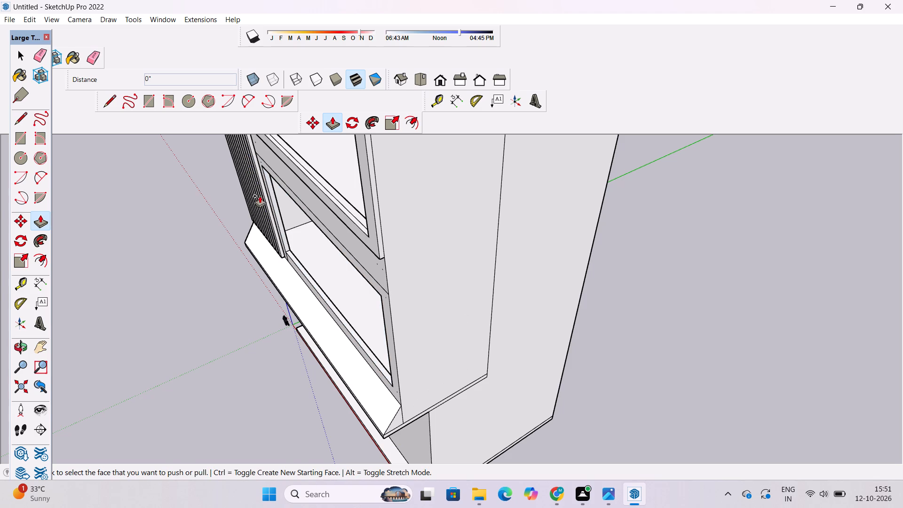
Pull the facade face around the lowest window opening out 1', flush with the front of the ribs.
click(385, 293)
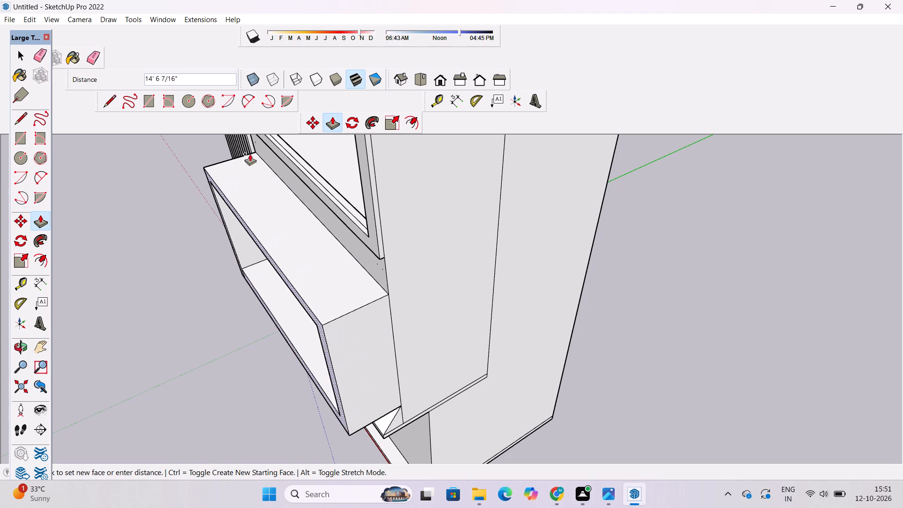
click(237, 143)
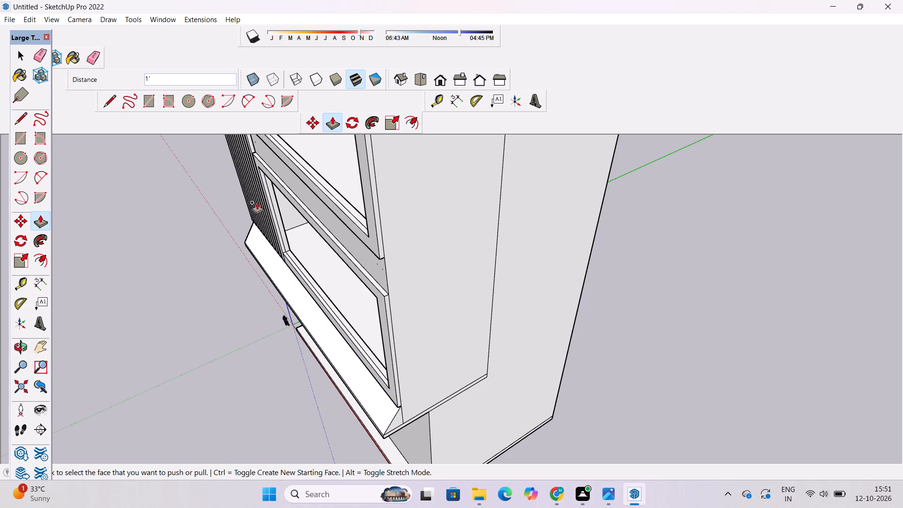
Erase the sloped edges at both ends of the ledge below the lowest window opening, removing its old slanted face.
key(o)
scroll(292, 205, down, 6)
drag(340, 333, 439, 301)
scroll(386, 352, up, 9)
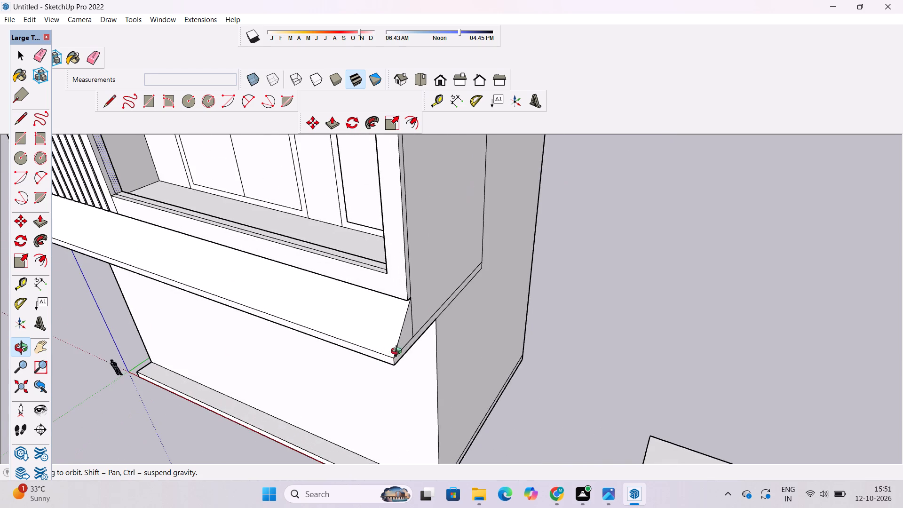
shift+drag(403, 355, 406, 314)
drag(411, 305, 378, 211)
scroll(398, 186, up, 10)
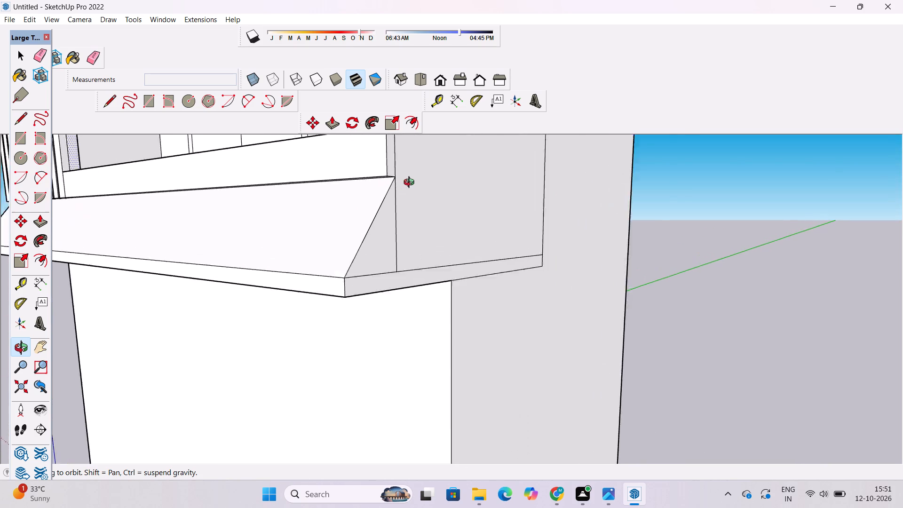
drag(411, 185, 341, 170)
scroll(315, 183, up, 3)
shift+drag(305, 191, 316, 189)
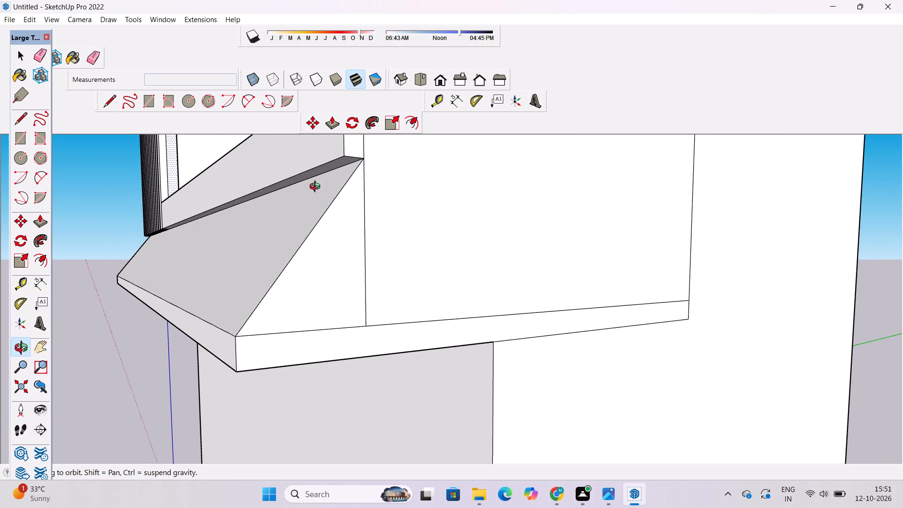
drag(323, 195, 326, 199)
shift+drag(326, 199, 331, 193)
key(e)
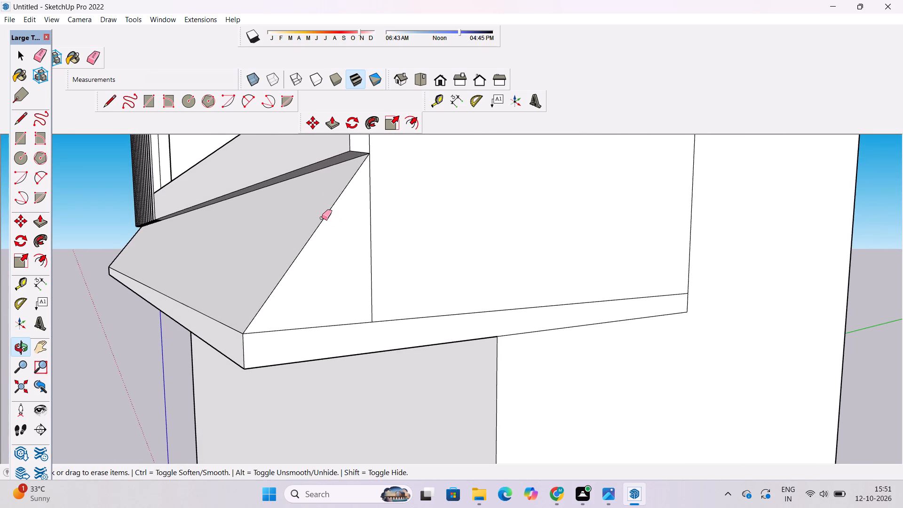
click(322, 221)
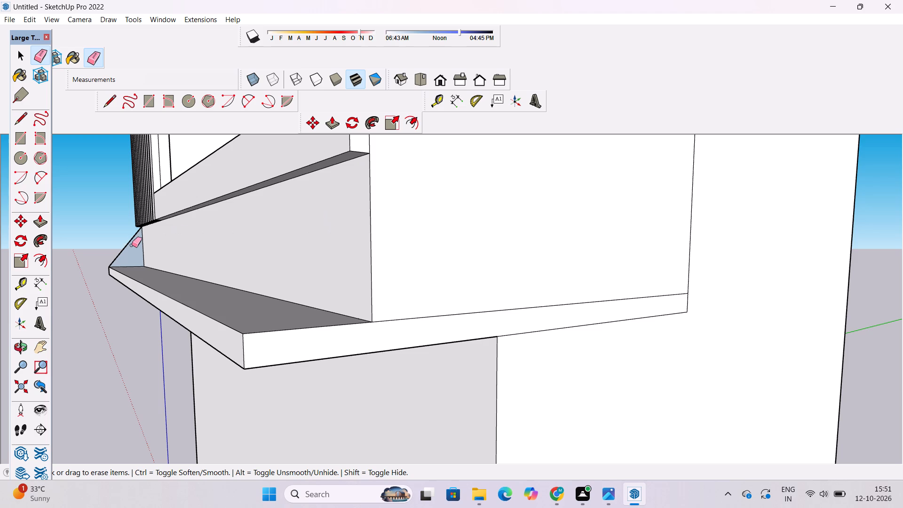
drag(130, 241, 133, 248)
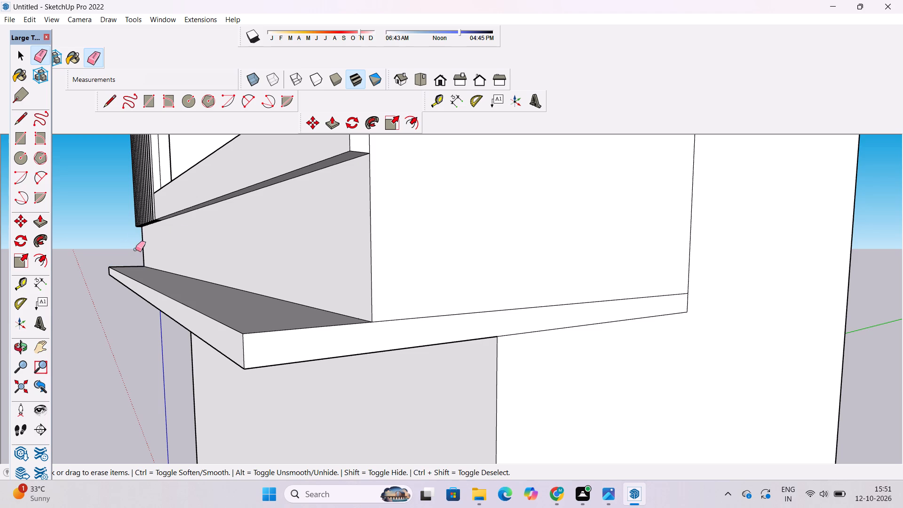
Draw a sloped line about 9' 5" long from the projecting facade's bottom inner corner to the ledge's outer top corner.
key(space)
key(l)
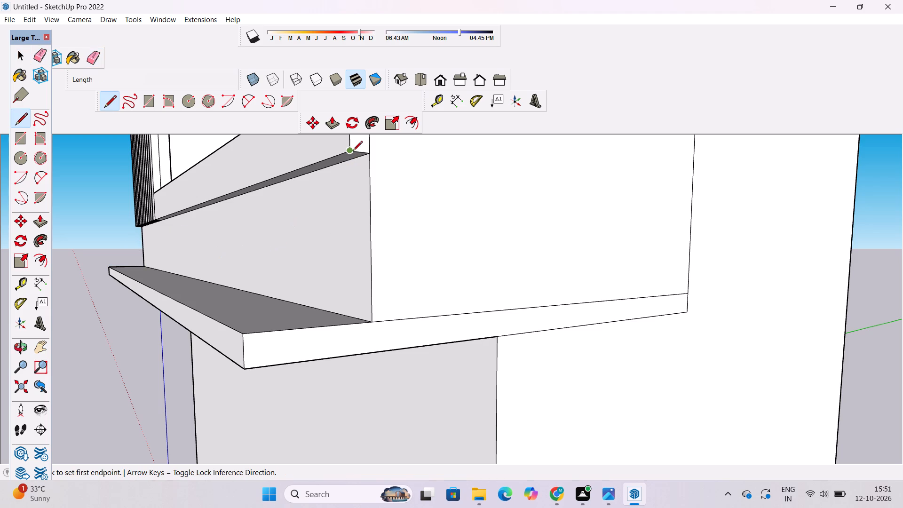
click(348, 153)
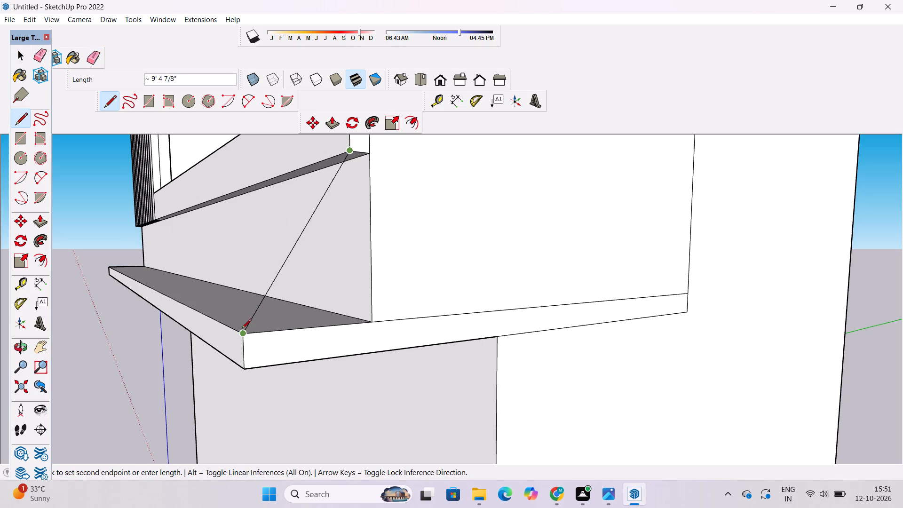
click(244, 334)
key(space)
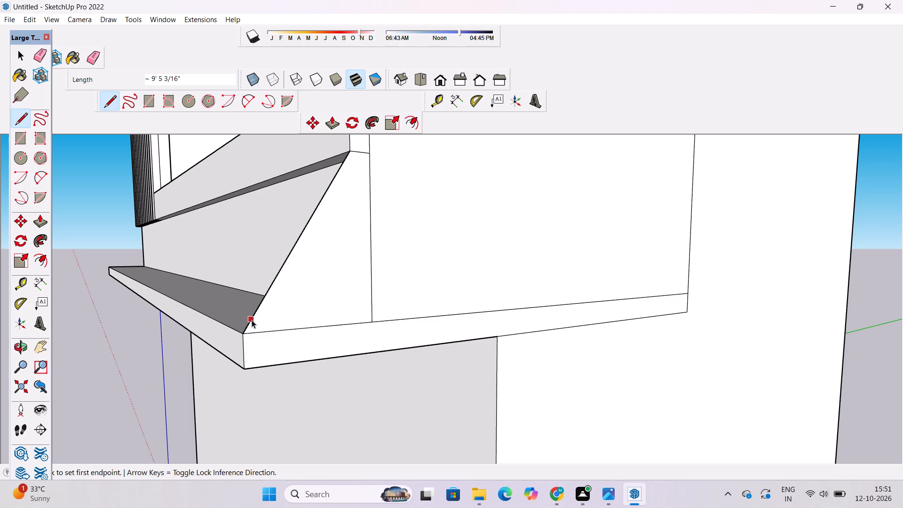
Extrude the triangular end face 100' along the ledge to the ribbed end of the building, forming a solid slope.
key(o)
scroll(285, 281, down, 5)
drag(212, 301, 439, 323)
shift+drag(440, 325, 440, 276)
drag(447, 278, 496, 293)
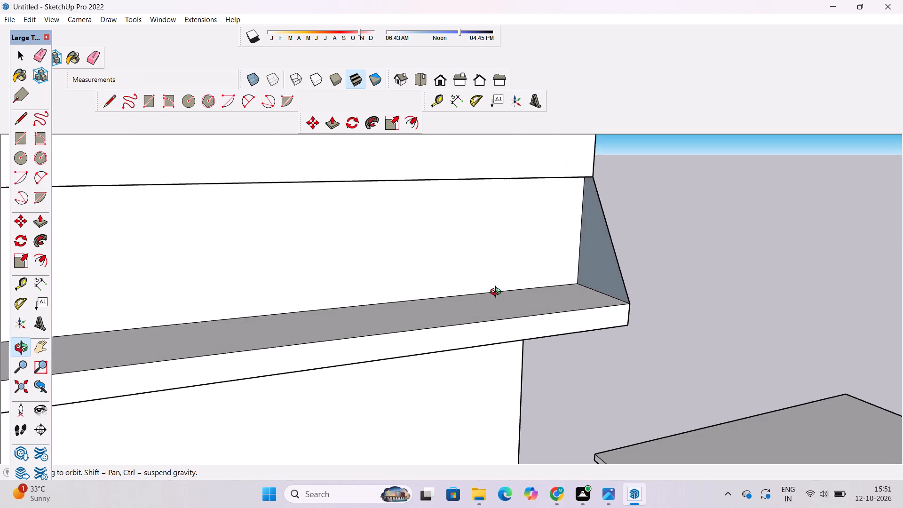
scroll(498, 292, down, 4)
shift+drag(499, 287, 512, 276)
shift+drag(504, 279, 490, 293)
key(space)
click(565, 266)
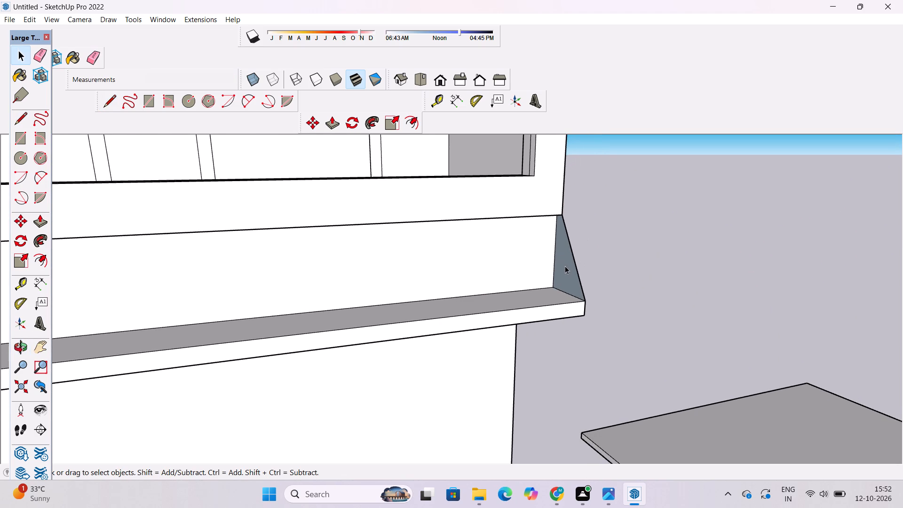
key(p)
click(565, 266)
scroll(548, 276, down, 1)
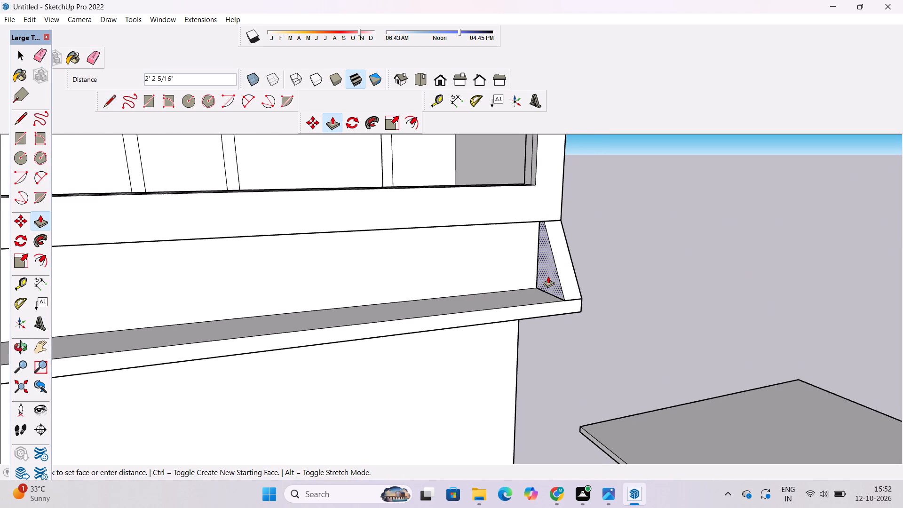
scroll(548, 276, down, 14)
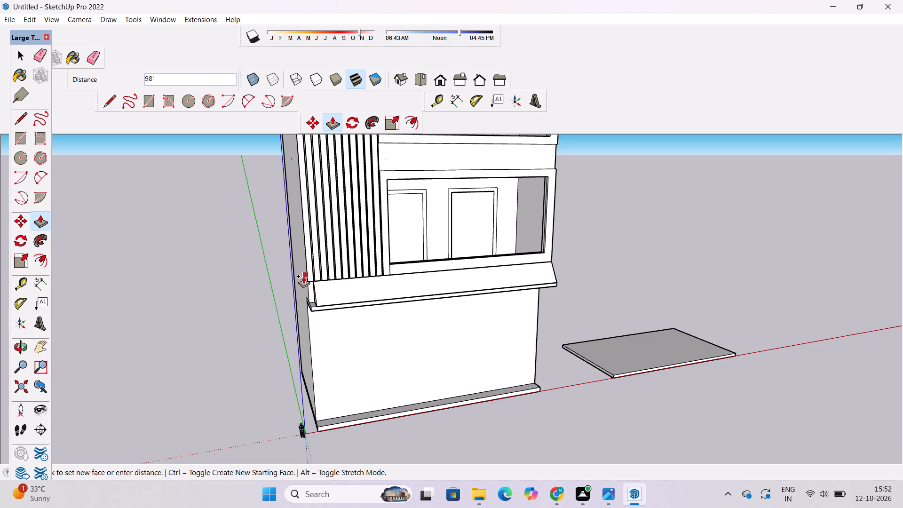
click(303, 245)
Examine both ends of the extruded sloped ledge and where it meets the facade above.
scroll(312, 319, up, 2)
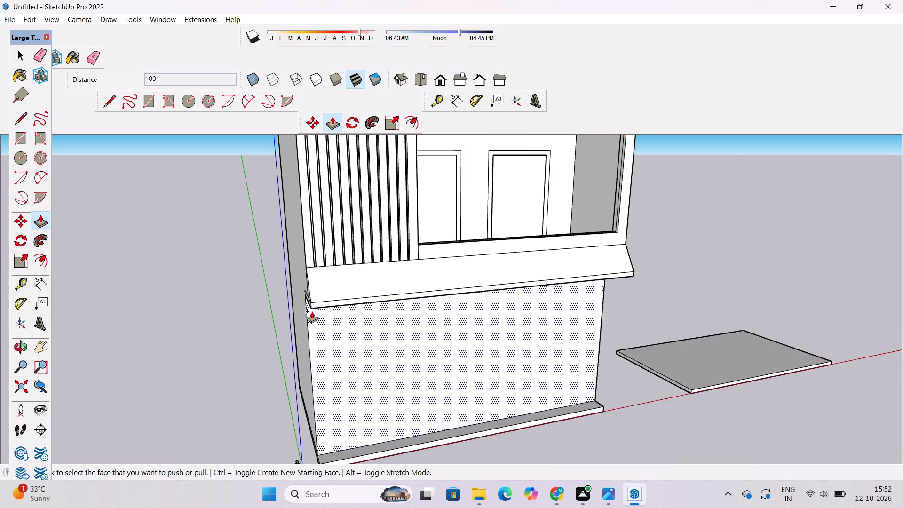
scroll(312, 311, up, 13)
key(space)
key(o)
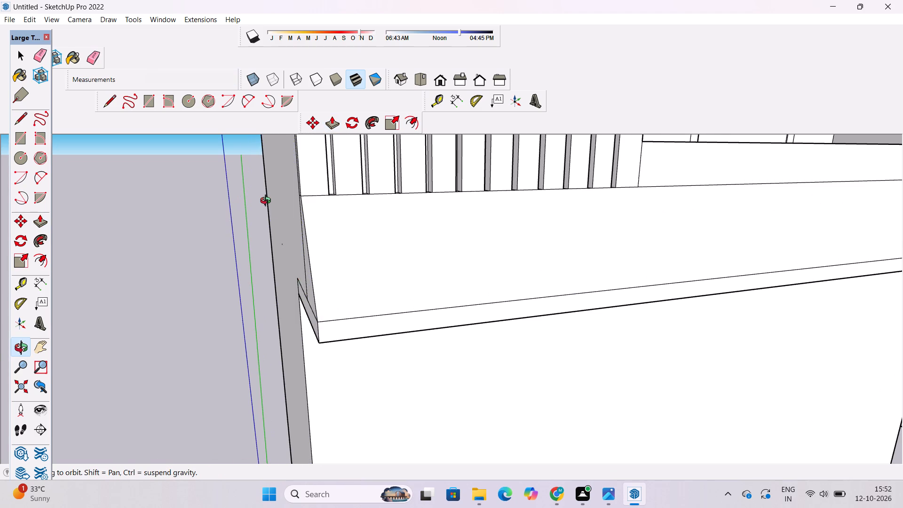
scroll(268, 202, down, 13)
drag(499, 280, 384, 270)
shift+drag(458, 218, 427, 307)
drag(487, 308, 417, 308)
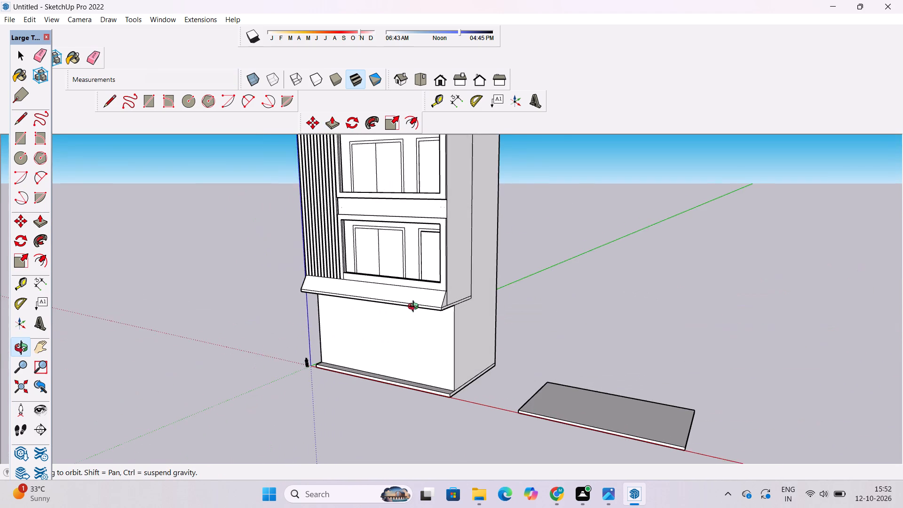
scroll(437, 304, up, 16)
shift+drag(480, 287, 467, 298)
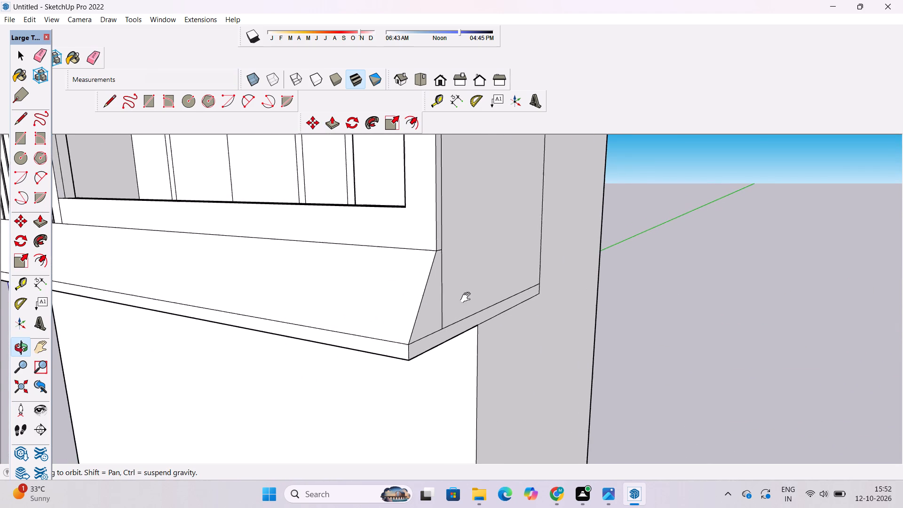
shift+drag(467, 298, 465, 300)
drag(391, 312, 491, 296)
scroll(491, 293, down, 6)
shift+drag(491, 293, 493, 350)
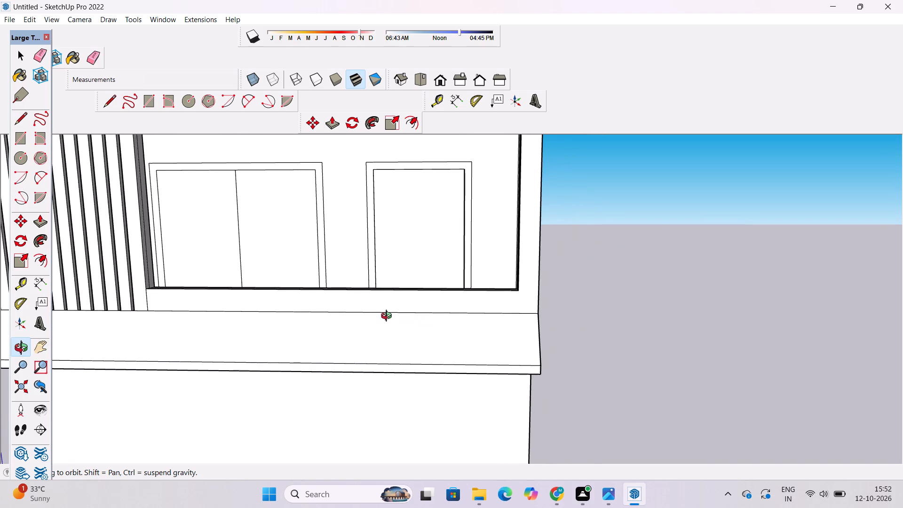
Examine the whole front facade, including the ribs, window openings, recessed bands and side wall.
scroll(380, 311, down, 5)
shift+drag(383, 311, 398, 341)
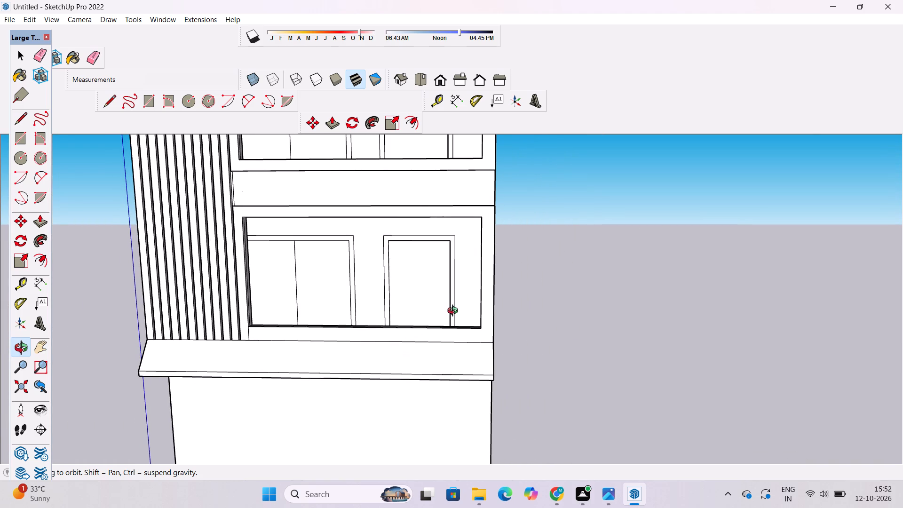
scroll(459, 314, down, 1)
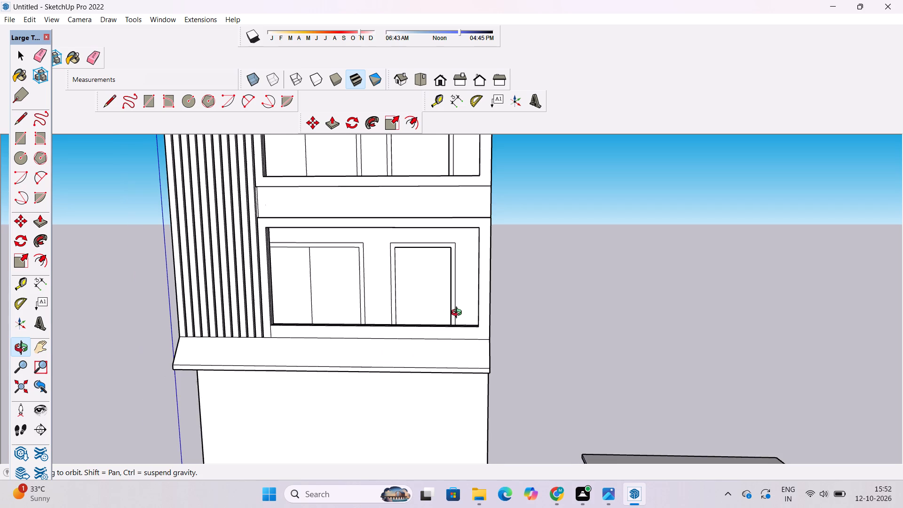
scroll(459, 314, down, 1)
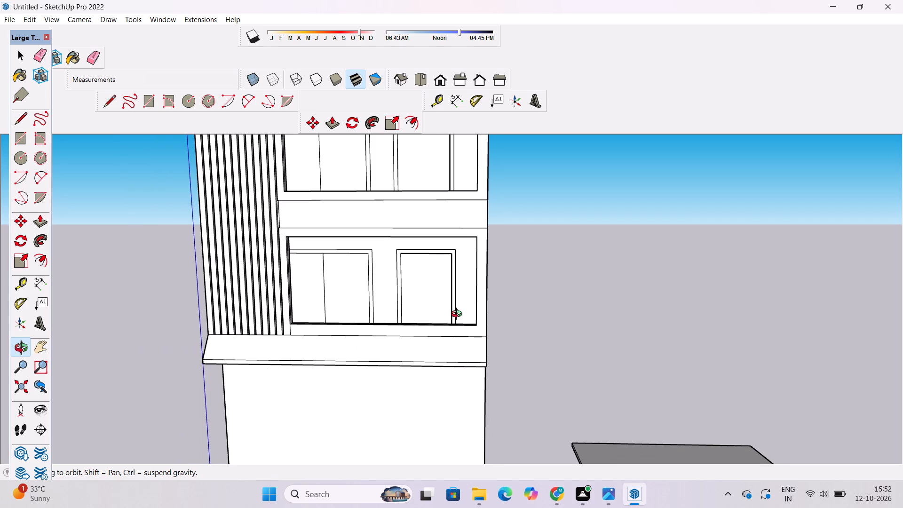
scroll(459, 315, down, 3)
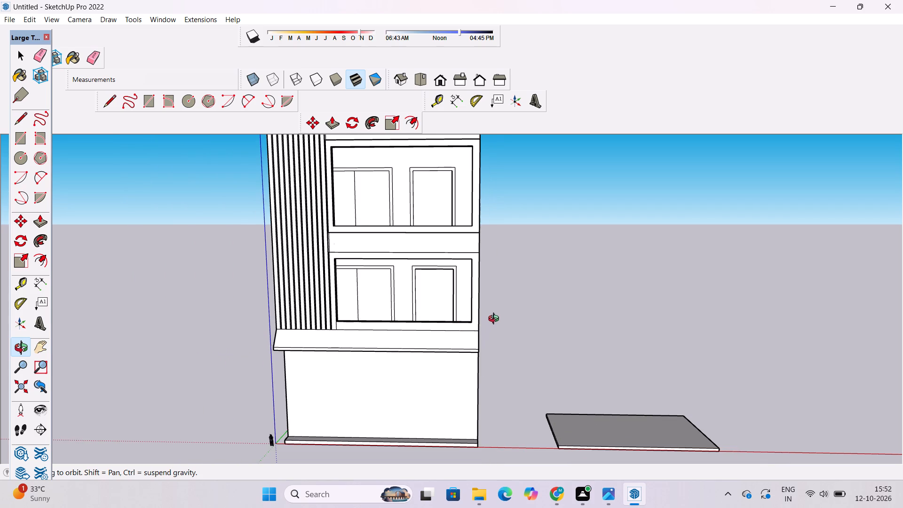
scroll(501, 317, up, 4)
shift+drag(499, 316, 499, 344)
scroll(498, 328, down, 7)
drag(684, 309, 501, 311)
shift+drag(502, 308, 485, 422)
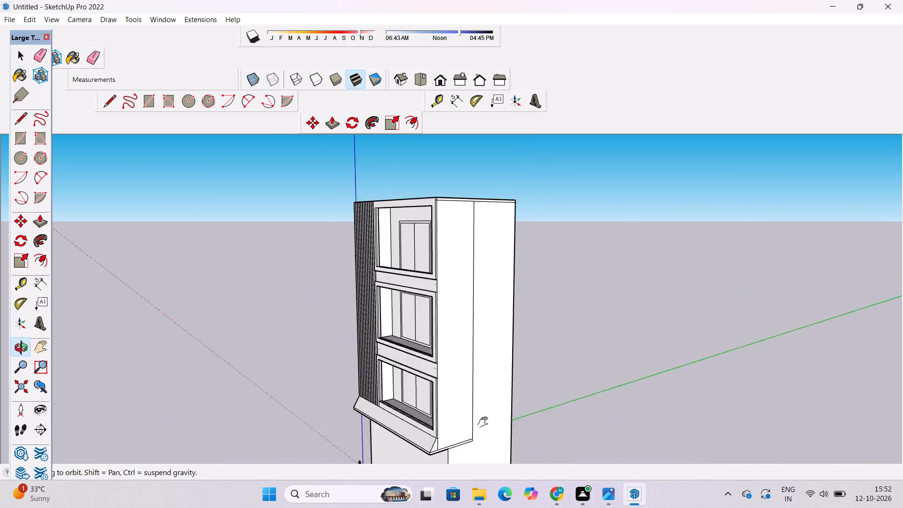
shift+drag(485, 422, 485, 424)
scroll(476, 373, down, 5)
shift+drag(444, 393, 457, 355)
drag(478, 349, 562, 306)
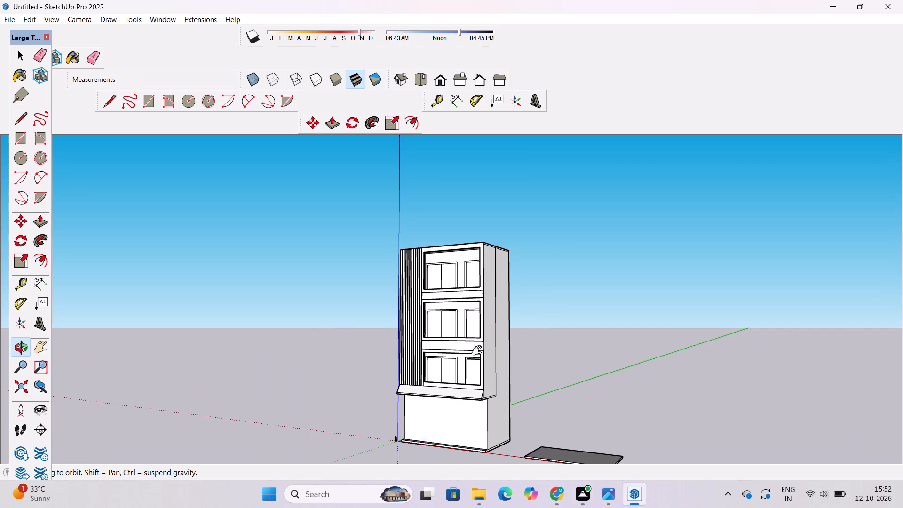
scroll(476, 323, up, 4)
drag(477, 323, 553, 389)
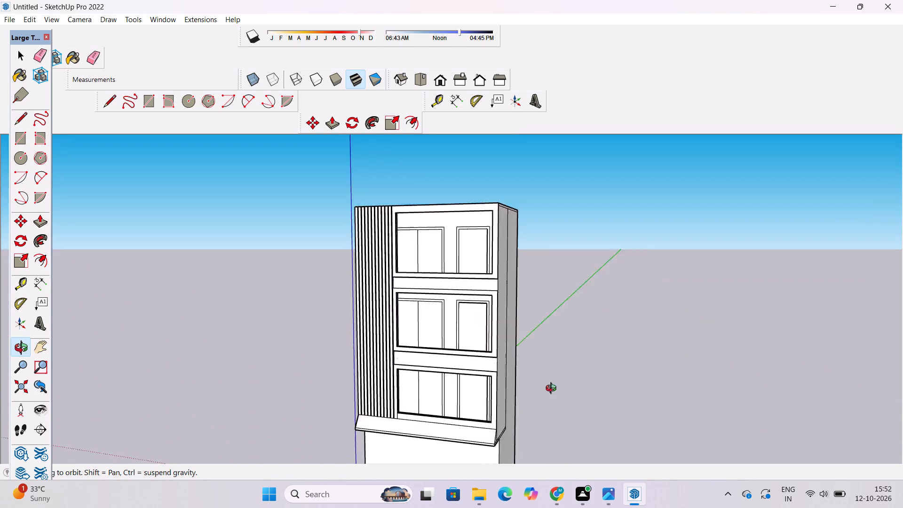
drag(553, 389, 580, 422)
scroll(510, 291, up, 4)
shift+drag(502, 291, 484, 323)
scroll(450, 309, up, 3)
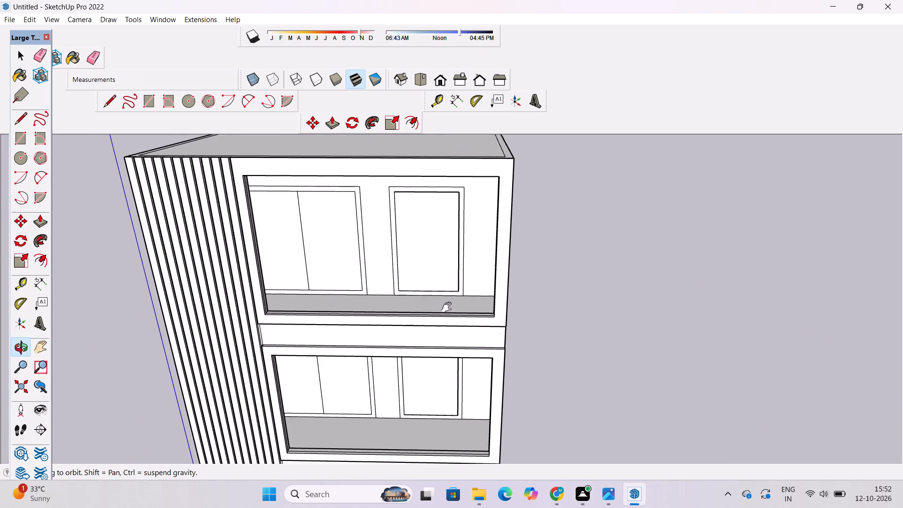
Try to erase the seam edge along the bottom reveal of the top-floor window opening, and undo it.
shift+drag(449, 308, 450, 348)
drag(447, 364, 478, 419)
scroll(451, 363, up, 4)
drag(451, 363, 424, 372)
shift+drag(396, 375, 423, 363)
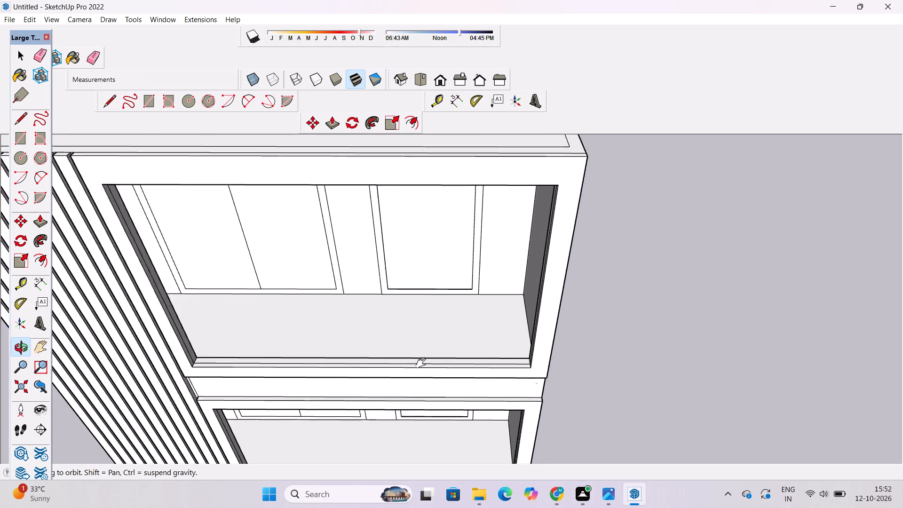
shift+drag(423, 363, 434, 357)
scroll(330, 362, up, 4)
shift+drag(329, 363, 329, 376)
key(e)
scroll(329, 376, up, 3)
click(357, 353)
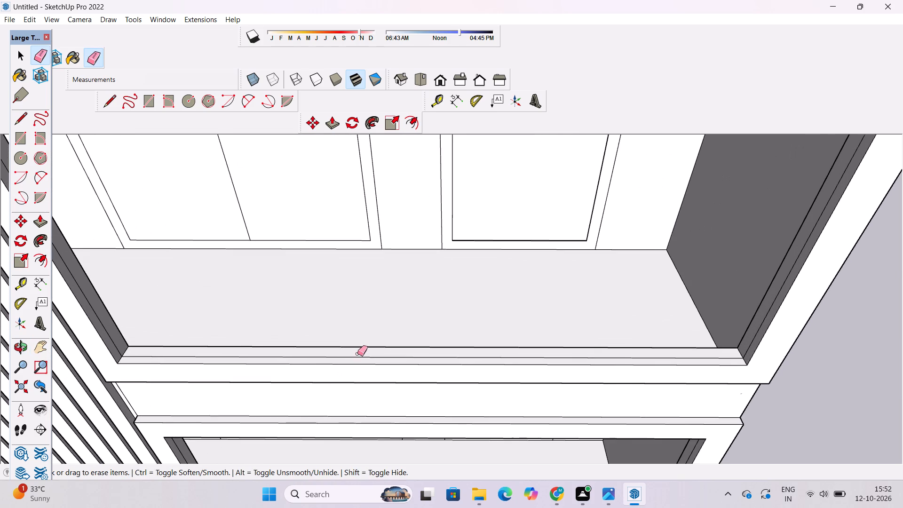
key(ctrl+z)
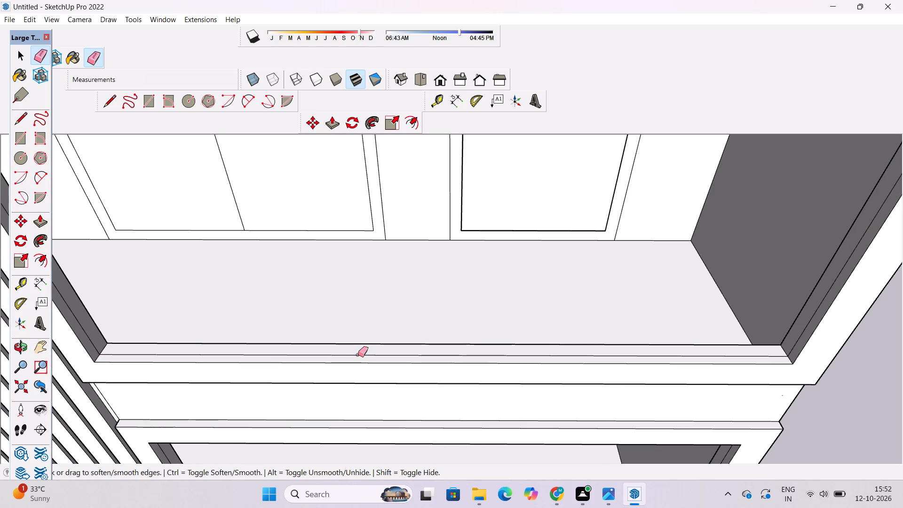
Delete the seam edge along the top-floor opening's bottom reveal and the face covering the opening.
key(o)
scroll(372, 348, down, 5)
scroll(607, 360, up, 3)
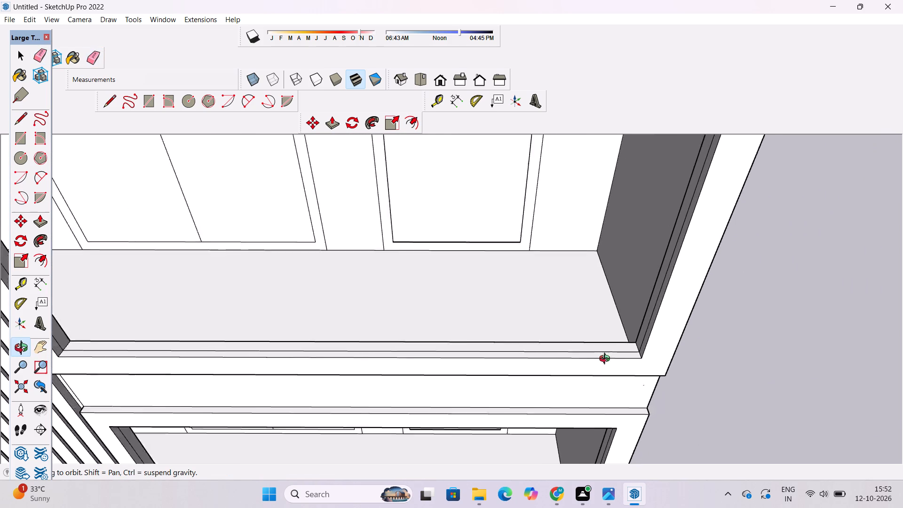
scroll(607, 360, up, 9)
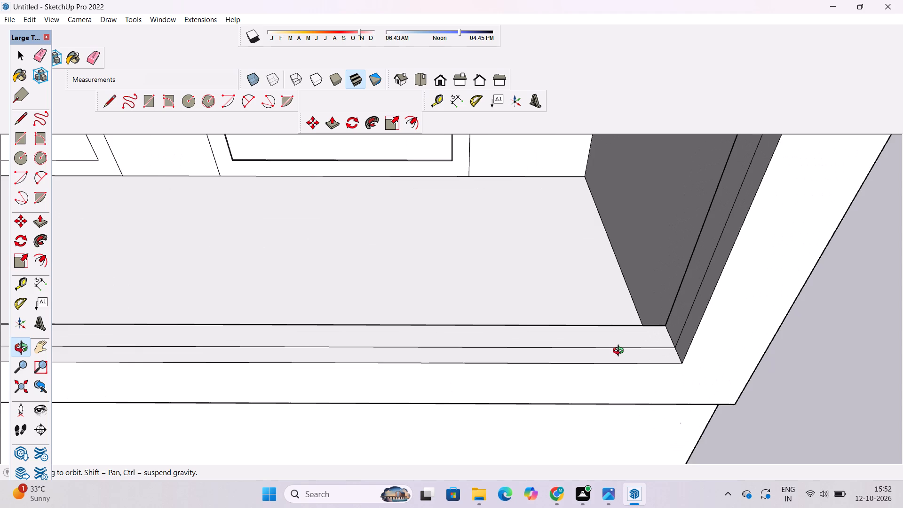
scroll(620, 352, up, 4)
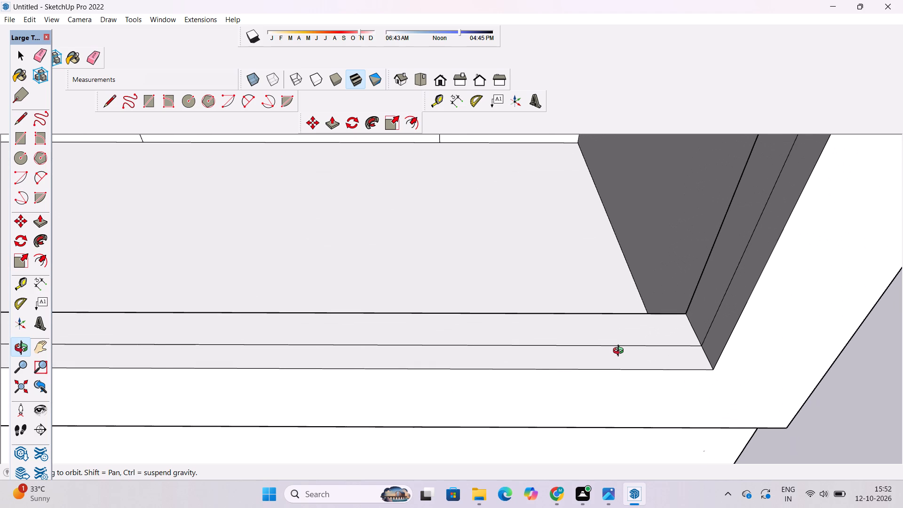
scroll(620, 352, down, 1)
shift+drag(620, 352, 596, 358)
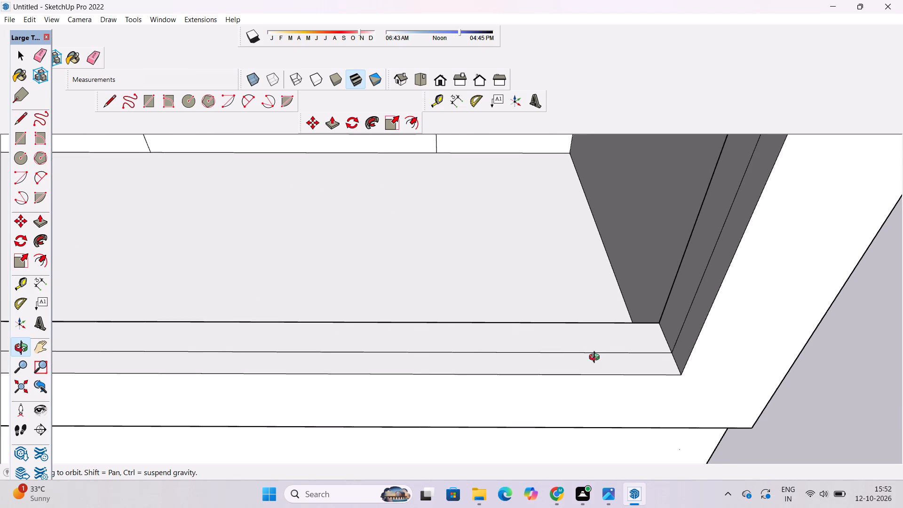
key(space)
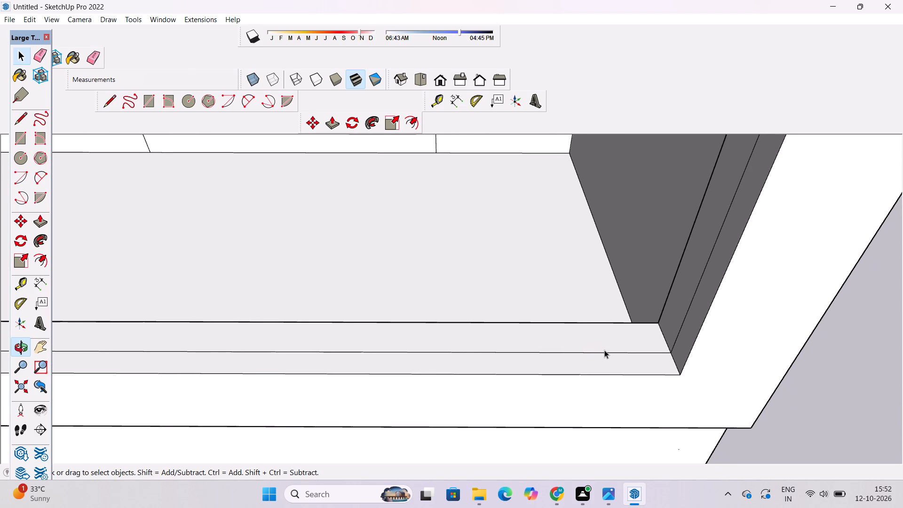
click(604, 352)
key(Delete)
click(615, 319)
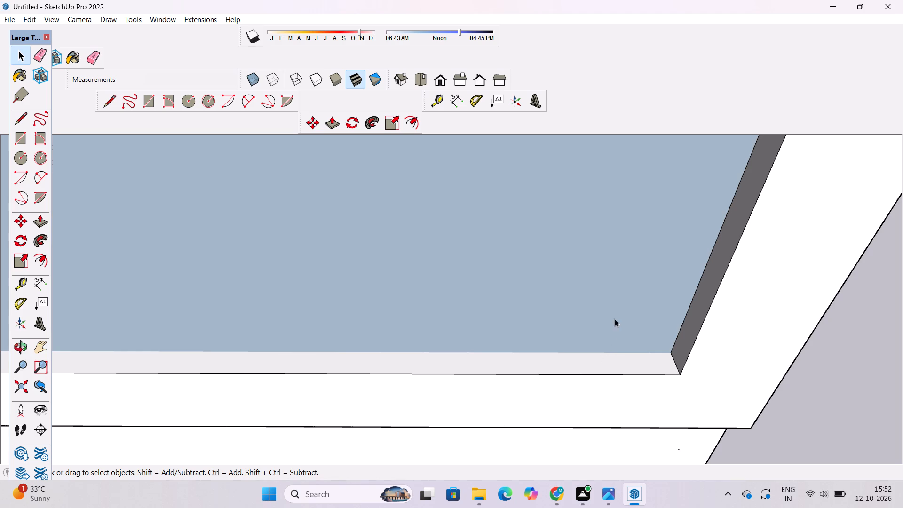
key(Delete)
Erase the vertical seam edge on the top-floor opening's side reveal next to the ribs.
scroll(593, 372, down, 14)
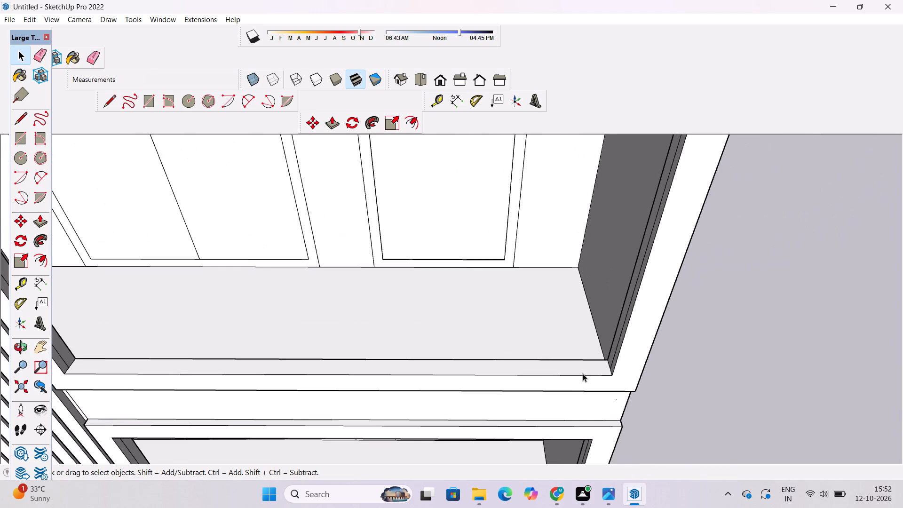
key(o)
drag(565, 391, 558, 333)
scroll(558, 329, down, 5)
shift+drag(558, 329, 570, 379)
drag(572, 341, 580, 271)
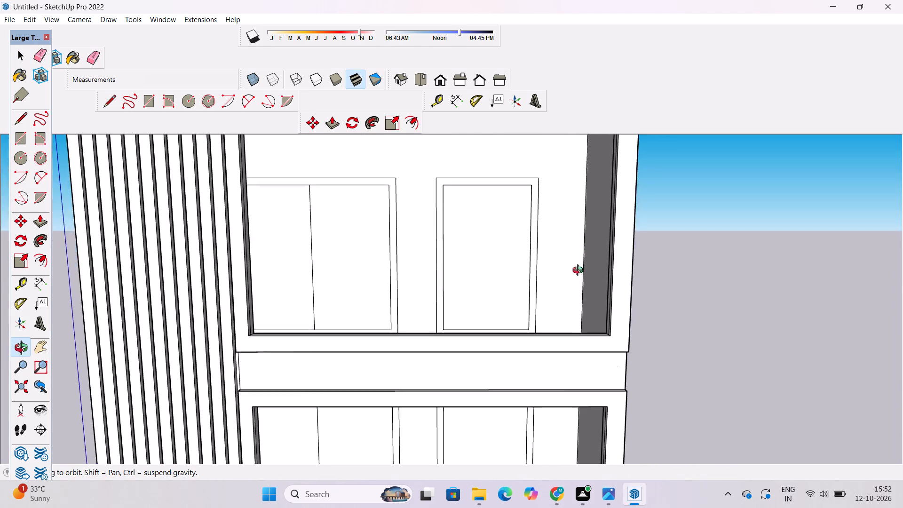
drag(580, 271, 583, 253)
shift+drag(586, 260, 595, 395)
drag(596, 357, 605, 202)
drag(580, 298, 586, 270)
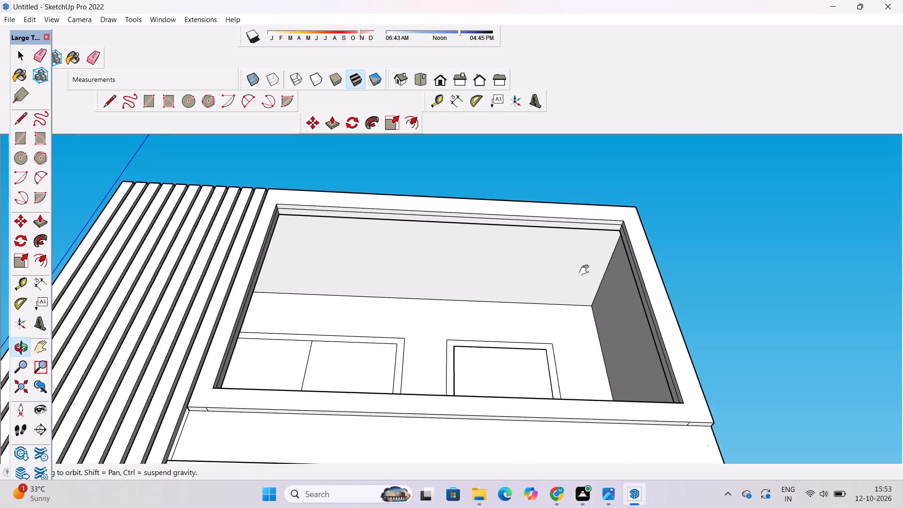
drag(586, 270, 562, 322)
drag(372, 383, 353, 402)
shift+drag(339, 412, 414, 288)
drag(407, 313, 388, 400)
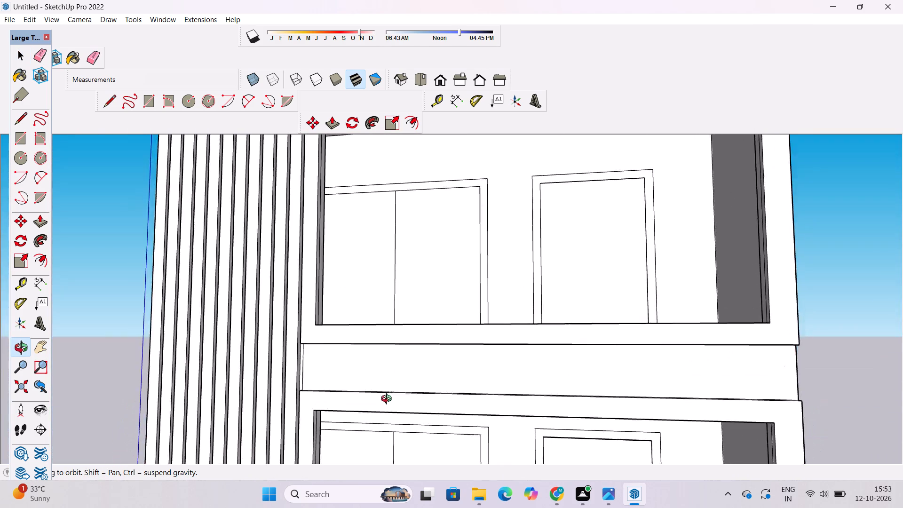
drag(388, 400, 392, 431)
key(e)
scroll(358, 336, up, 9)
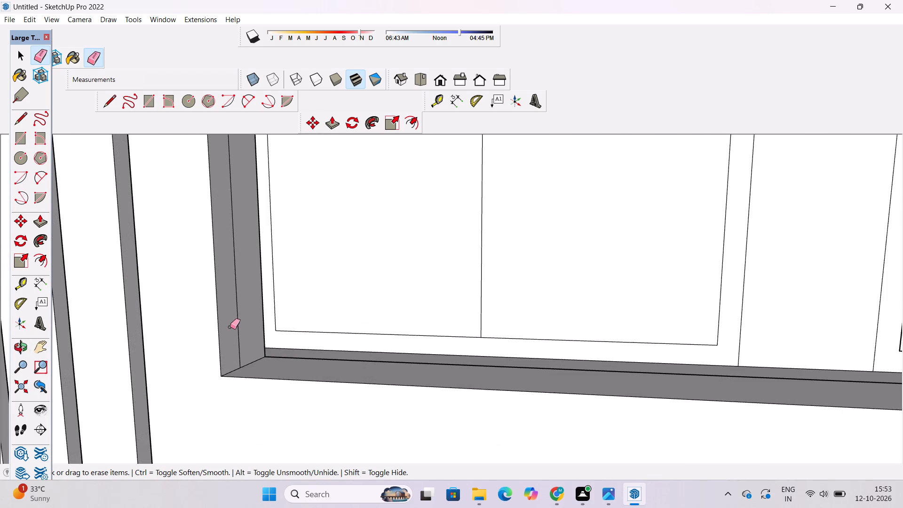
click(238, 323)
Erase the vertical seam edge on the top-floor opening's side reveal farthest from the ribs.
scroll(246, 361, down, 14)
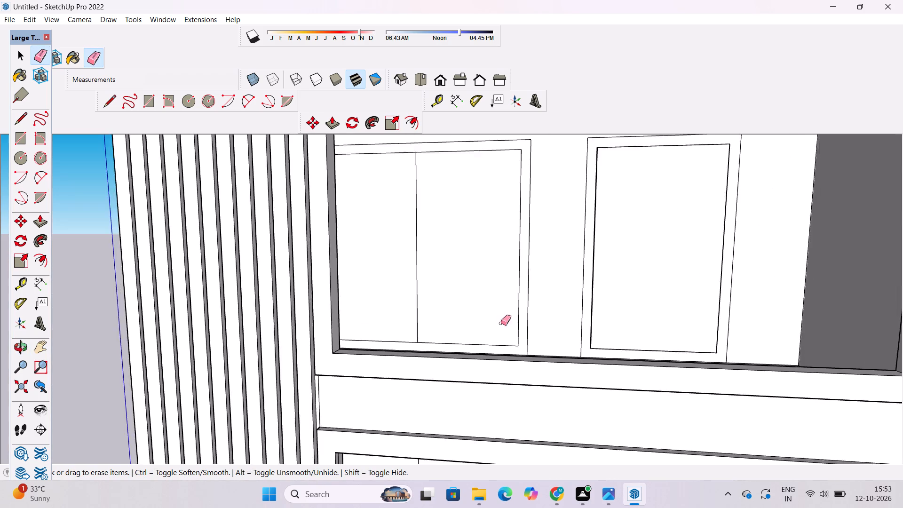
scroll(501, 323, down, 8)
scroll(717, 303, up, 5)
scroll(762, 295, up, 10)
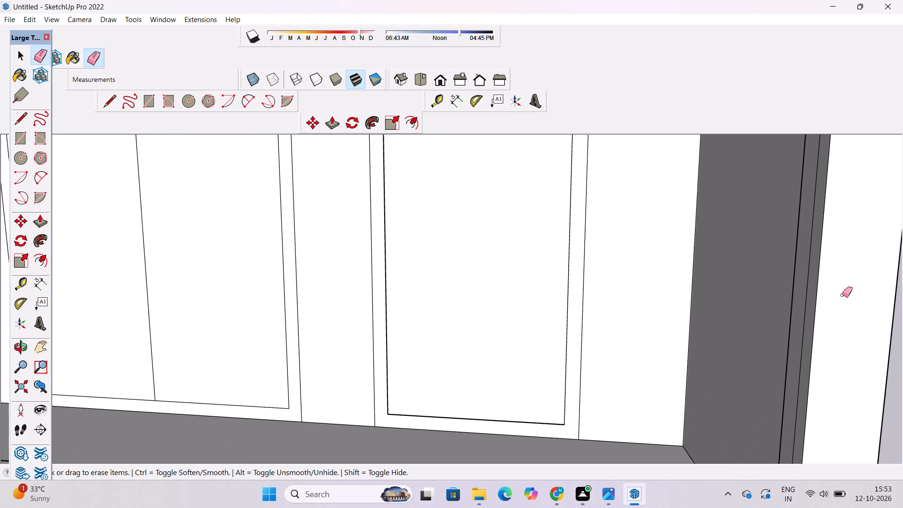
drag(810, 278, 805, 284)
key(space)
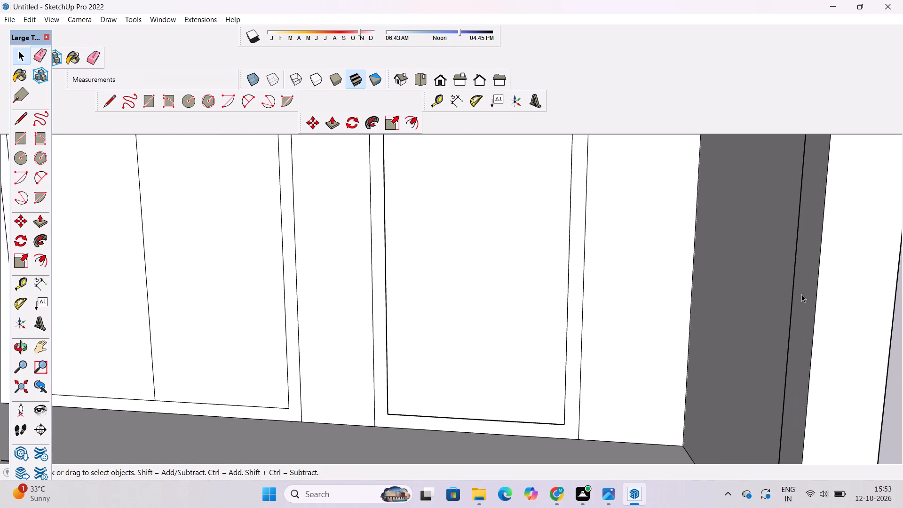
Erase the seam edge along the upper reveal of the top-floor window opening.
key(o)
scroll(755, 339, down, 3)
shift+drag(719, 308, 731, 358)
drag(734, 375, 734, 320)
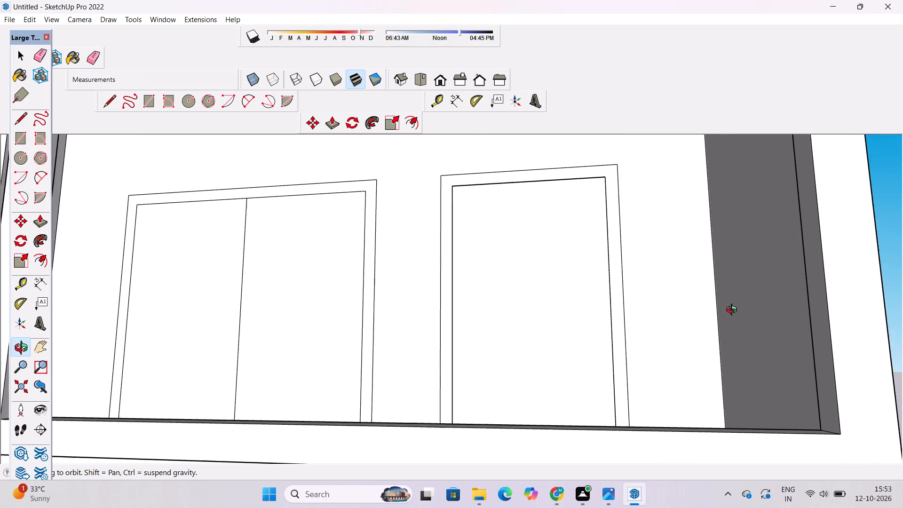
scroll(729, 308, down, 4)
shift+drag(730, 321, 768, 418)
drag(594, 218, 594, 192)
scroll(595, 188, up, 4)
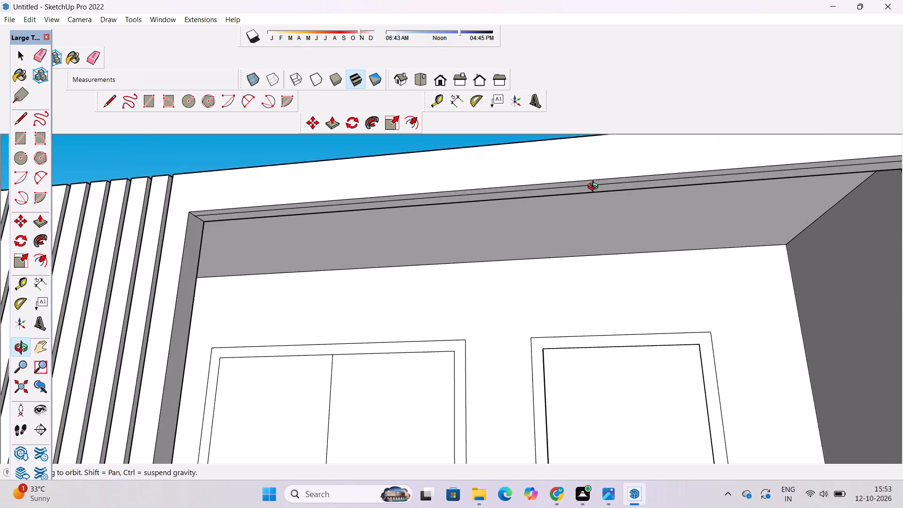
shift+drag(595, 188, 595, 252)
drag(567, 255, 570, 214)
scroll(549, 224, up, 3)
drag(495, 238, 520, 230)
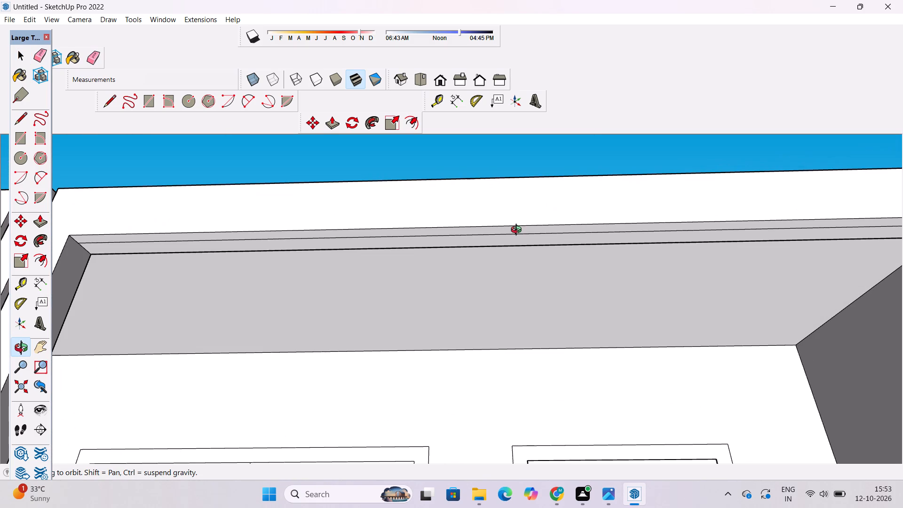
key(e)
click(531, 234)
key(space)
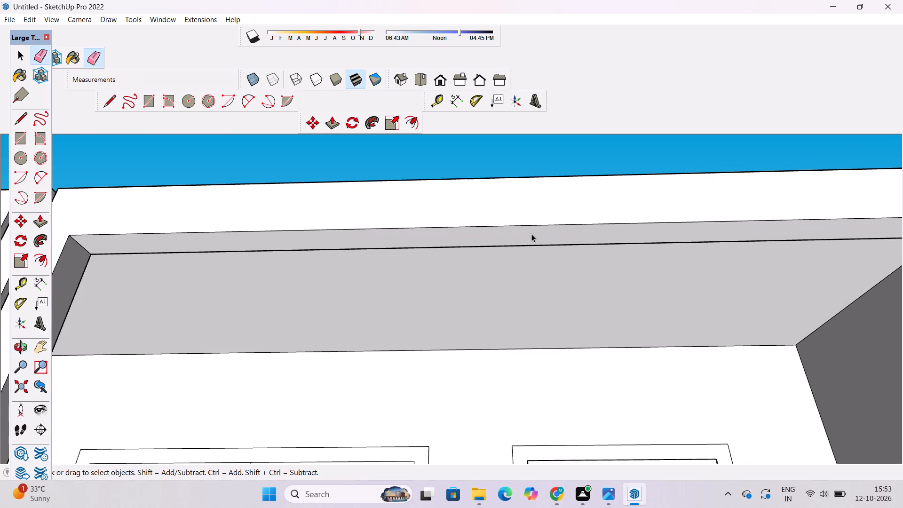
Examine the top-floor opening's reveals and the openings on the floors below.
key(o)
scroll(534, 203, down, 11)
drag(547, 222, 562, 325)
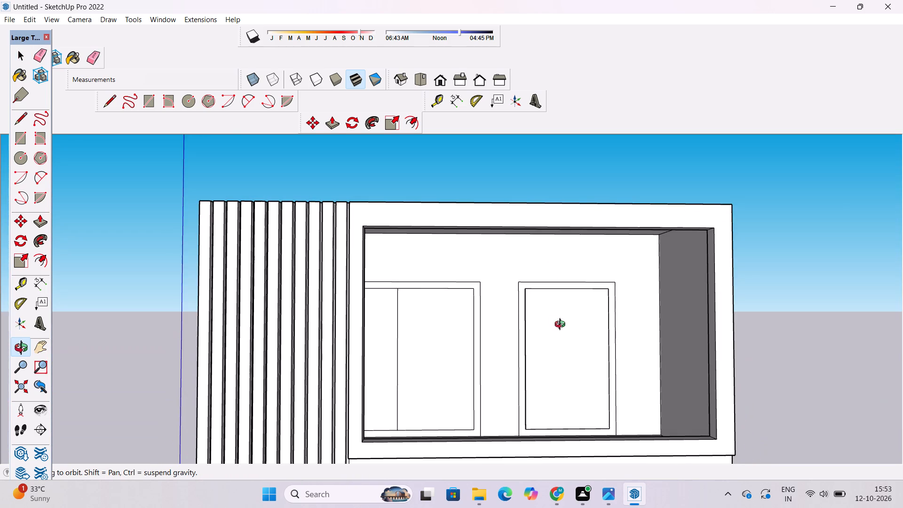
shift+drag(562, 304, 558, 239)
drag(561, 243, 562, 298)
shift+drag(558, 312, 552, 230)
scroll(552, 230, down, 6)
drag(555, 261, 564, 319)
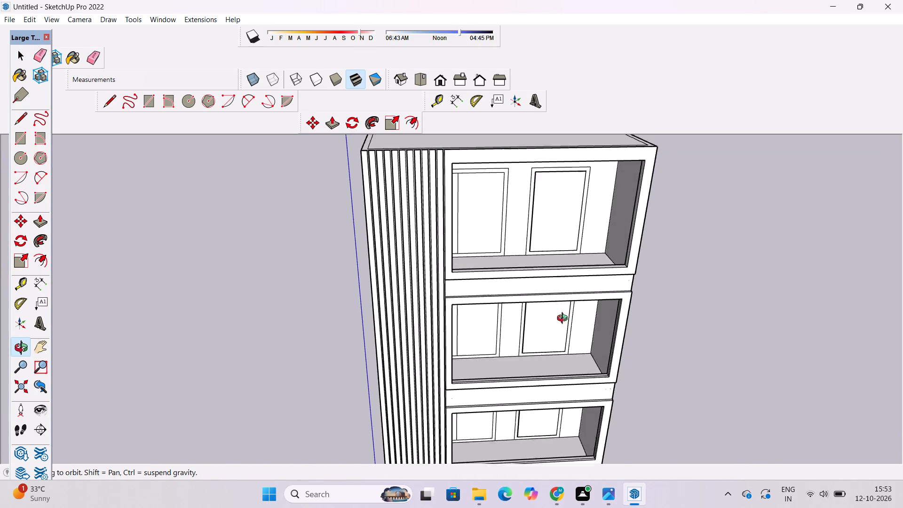
drag(564, 319, 566, 334)
shift+drag(562, 348, 552, 345)
Erase the seam edge along the upper reveal of the second opening from the top, and delete the face covering that opening.
scroll(541, 355, up, 2)
drag(539, 351, 536, 348)
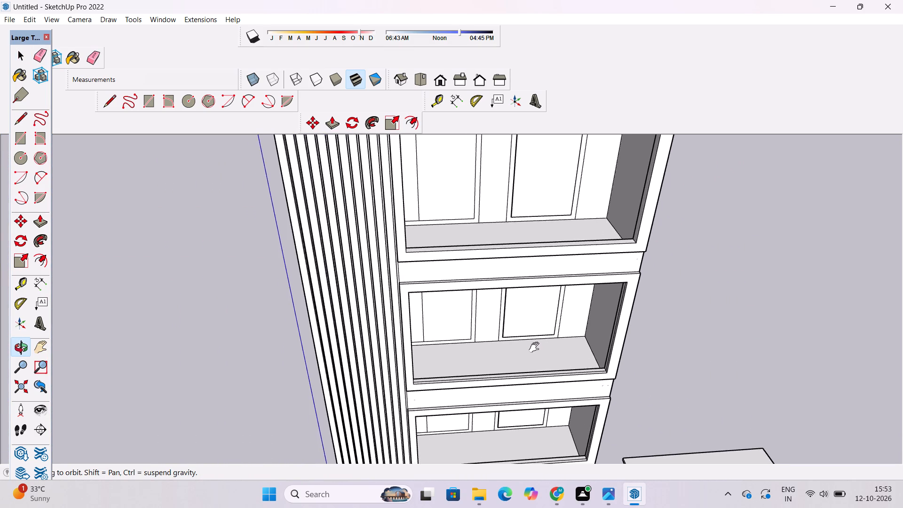
drag(536, 348, 522, 321)
scroll(512, 362, up, 2)
shift+drag(511, 362, 511, 342)
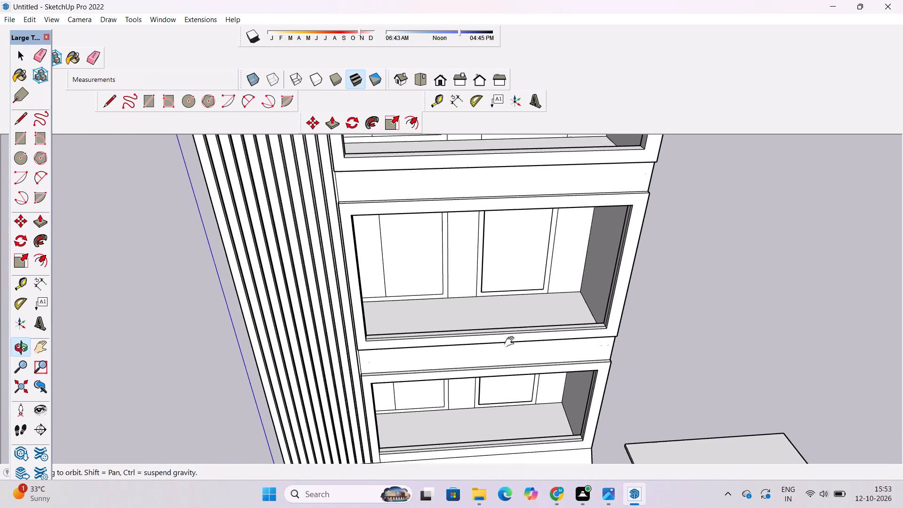
shift+drag(511, 342, 511, 341)
scroll(505, 343, up, 4)
shift+drag(504, 361, 421, 405)
shift+drag(403, 357, 452, 449)
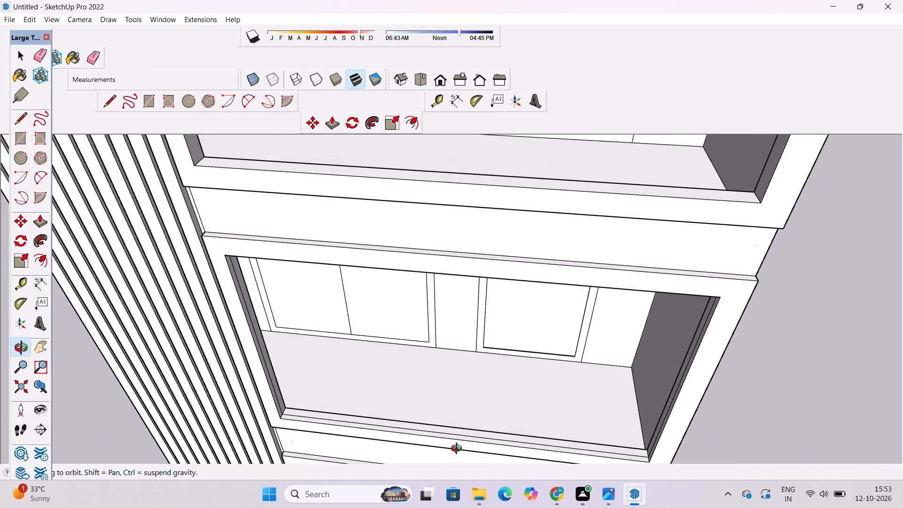
drag(467, 420, 553, 189)
shift+drag(557, 214, 574, 318)
drag(599, 305, 538, 280)
shift+drag(531, 311, 548, 306)
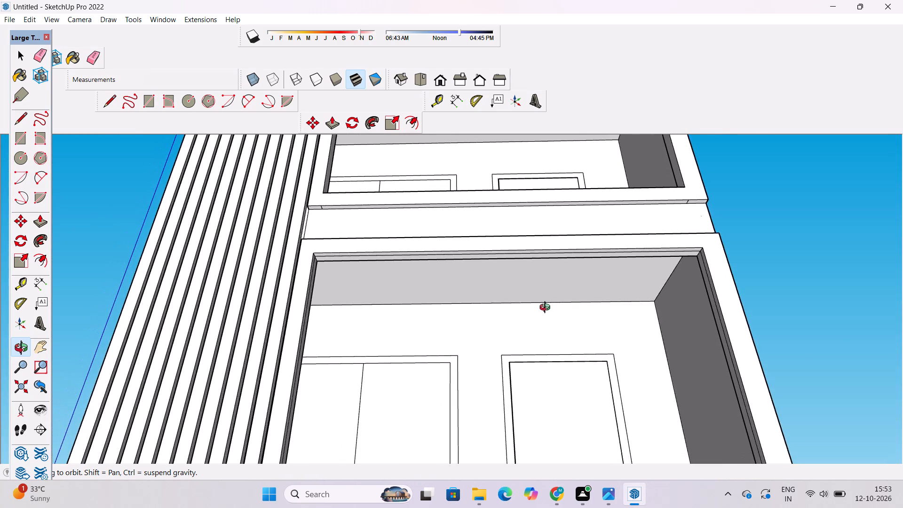
scroll(546, 309, up, 2)
drag(557, 301, 536, 305)
scroll(530, 307, up, 3)
drag(578, 293, 613, 293)
shift+drag(613, 293, 613, 296)
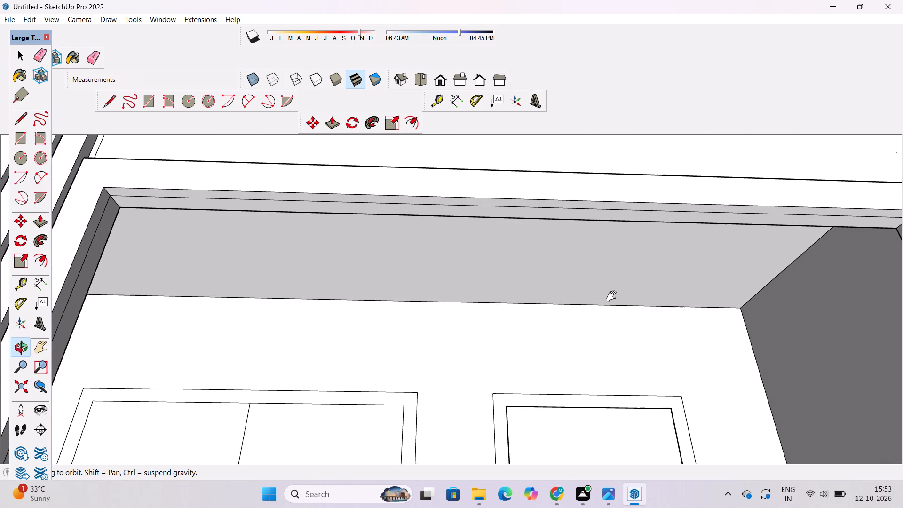
shift+drag(613, 296, 613, 297)
key(e)
click(532, 208)
key(space)
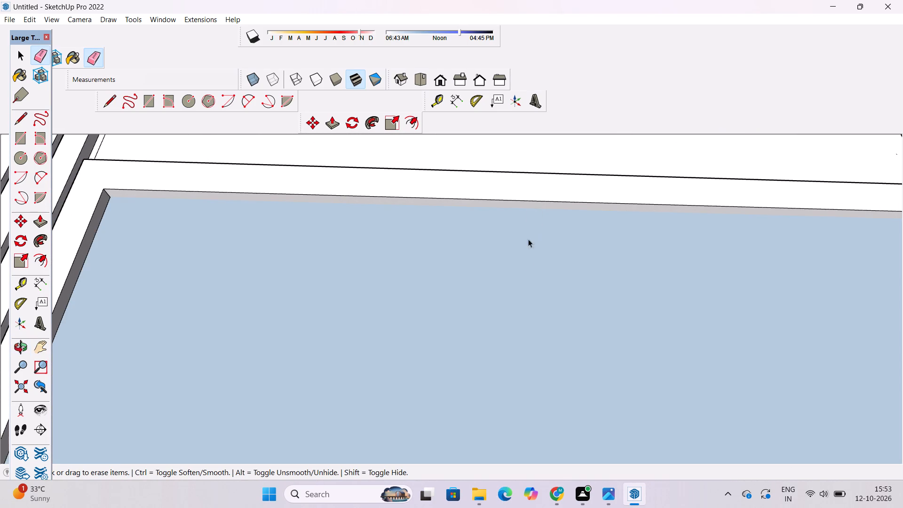
click(526, 266)
key(Delete)
Erase the vertical seam edges on both side reveals of the second opening from the top.
scroll(443, 238, down, 5)
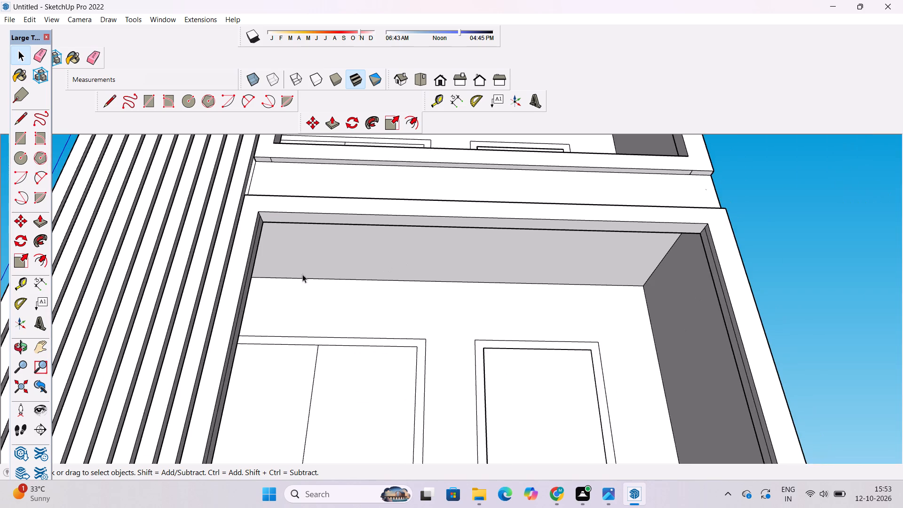
scroll(284, 279, up, 4)
key(e)
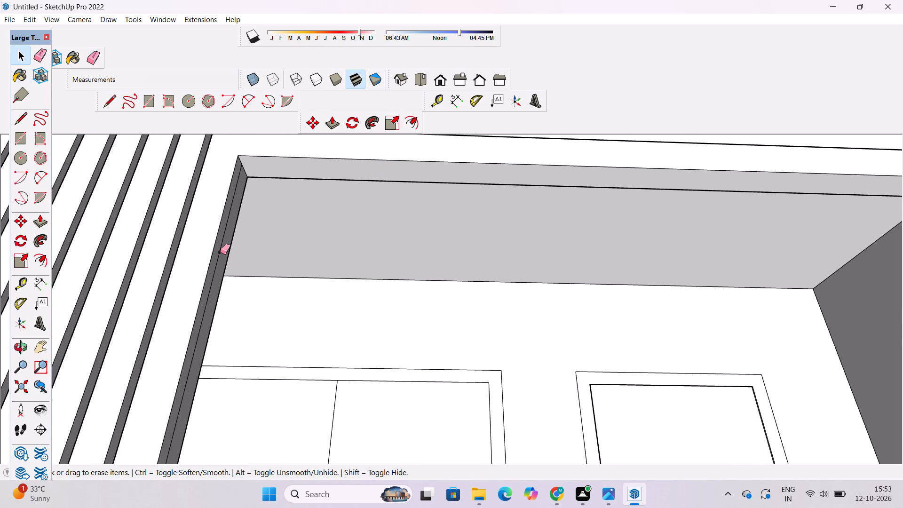
click(220, 251)
scroll(243, 233, down, 11)
scroll(492, 248, up, 15)
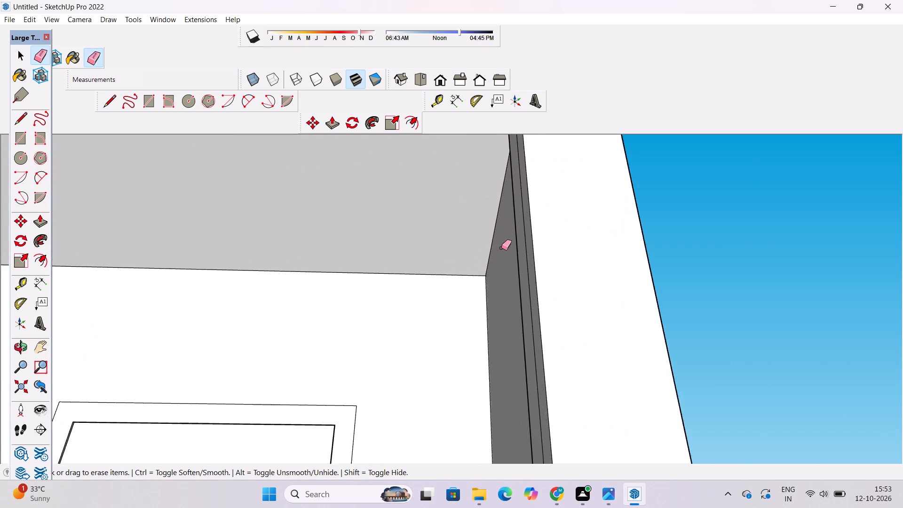
scroll(501, 248, up, 4)
drag(595, 203, 602, 225)
click(604, 231)
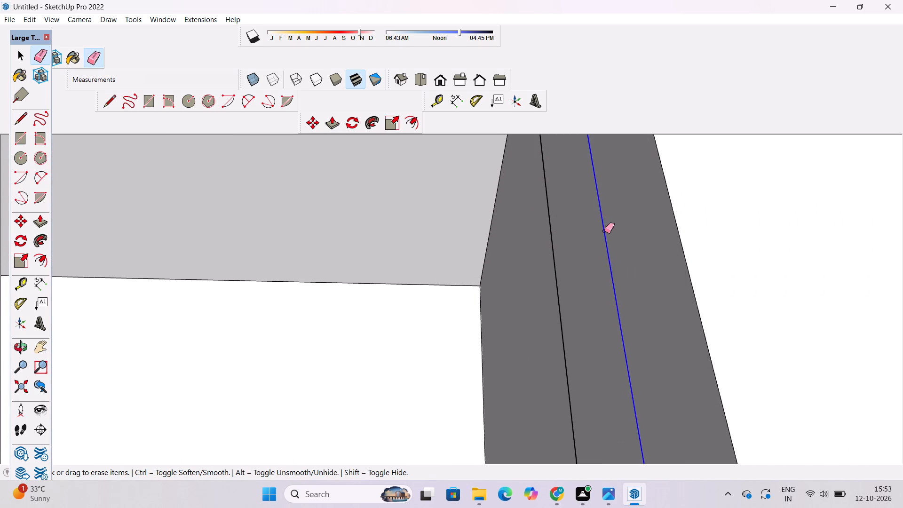
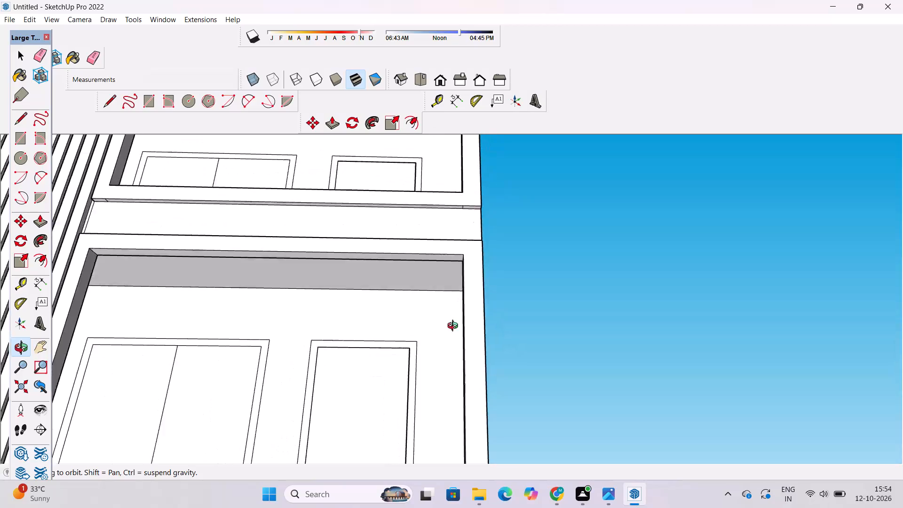
Erase the seam edge along the lower reveal of the second window opening from the top.
shift+drag(384, 348, 525, 257)
drag(531, 262, 568, 344)
shift+drag(581, 358, 581, 349)
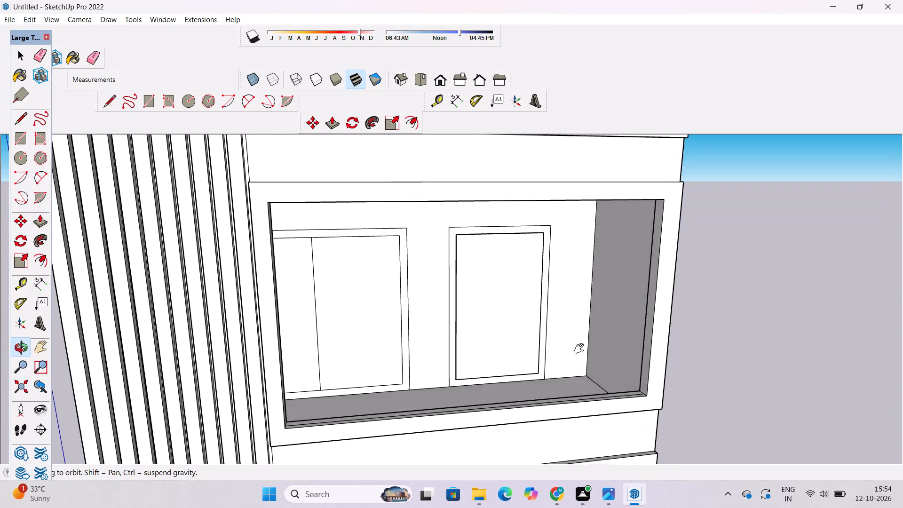
shift+drag(581, 349, 593, 303)
scroll(592, 290, down, 2)
drag(615, 297, 521, 361)
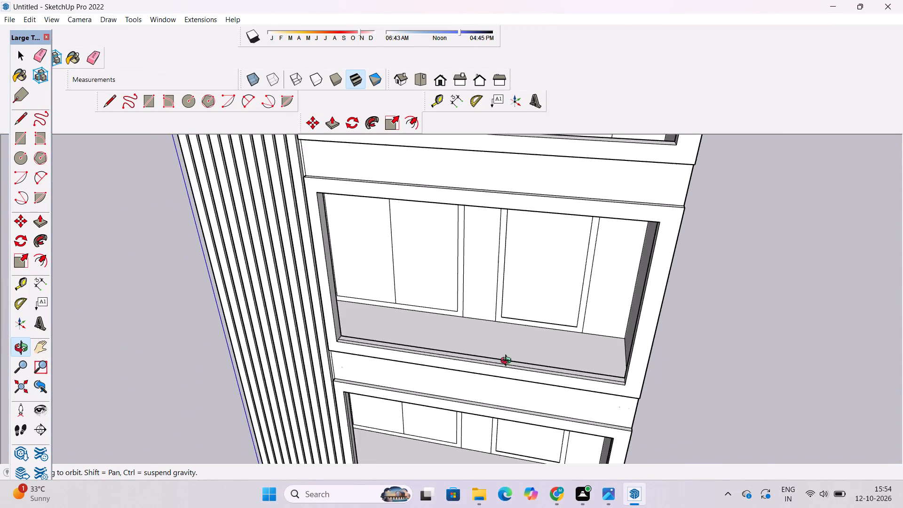
scroll(444, 371, up, 5)
drag(440, 365, 374, 312)
drag(374, 312, 423, 325)
scroll(316, 337, up, 1)
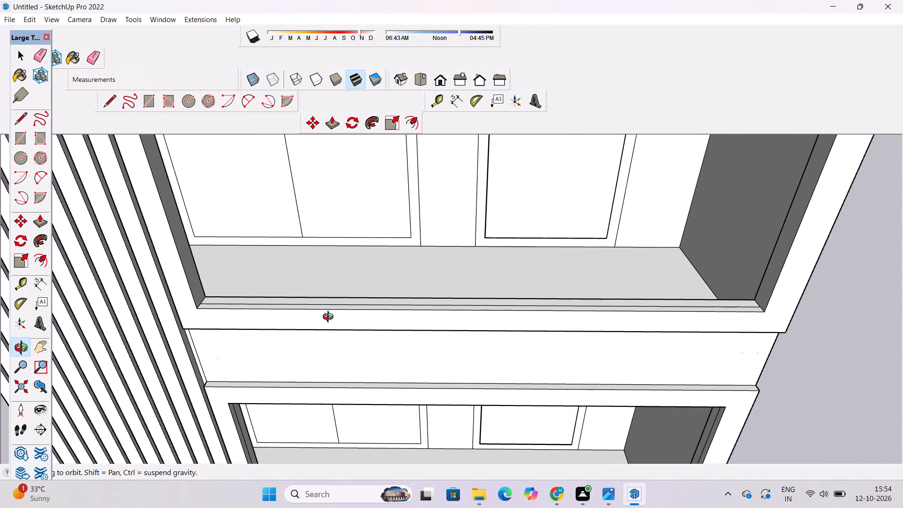
drag(330, 318, 316, 359)
key(e)
scroll(304, 361, up, 8)
click(314, 326)
key(space)
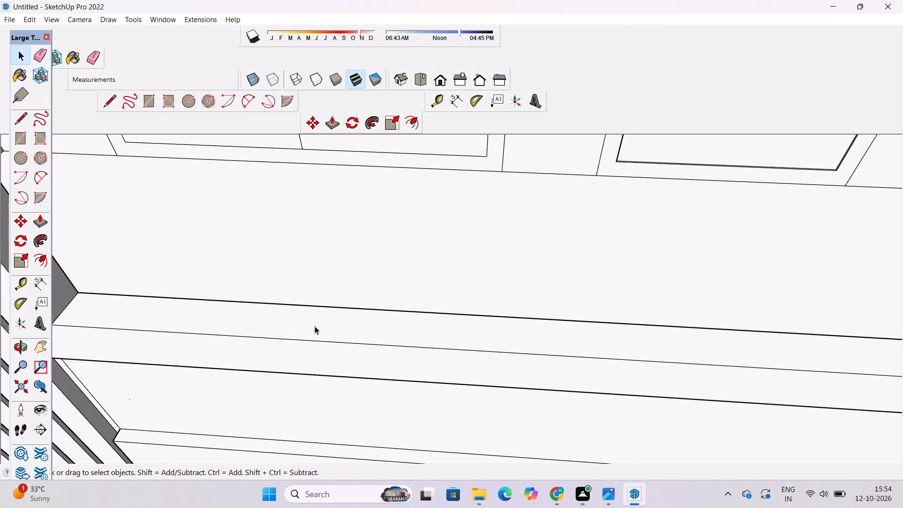
Examine the lower reveal of the second opening from the top and the facade down to the lowest opening.
key(o)
scroll(315, 326, down, 5)
scroll(315, 326, up, 4)
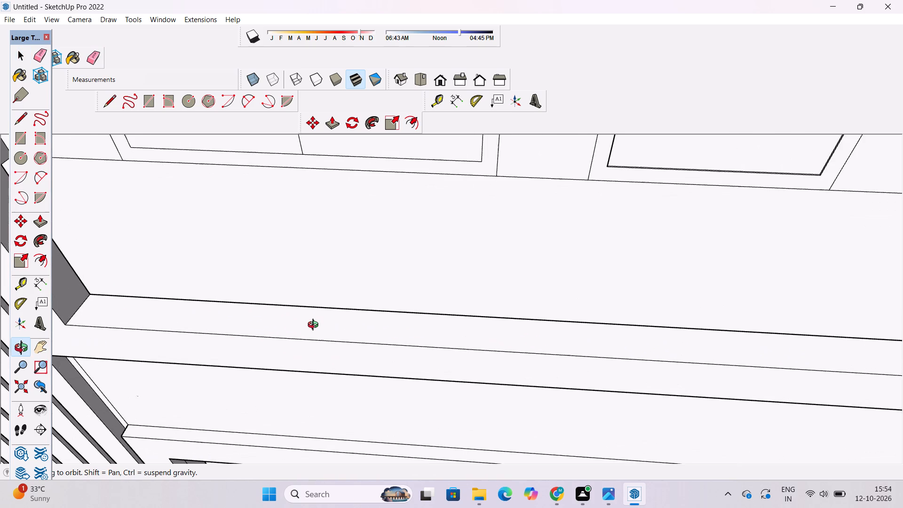
scroll(315, 326, up, 5)
scroll(315, 326, down, 2)
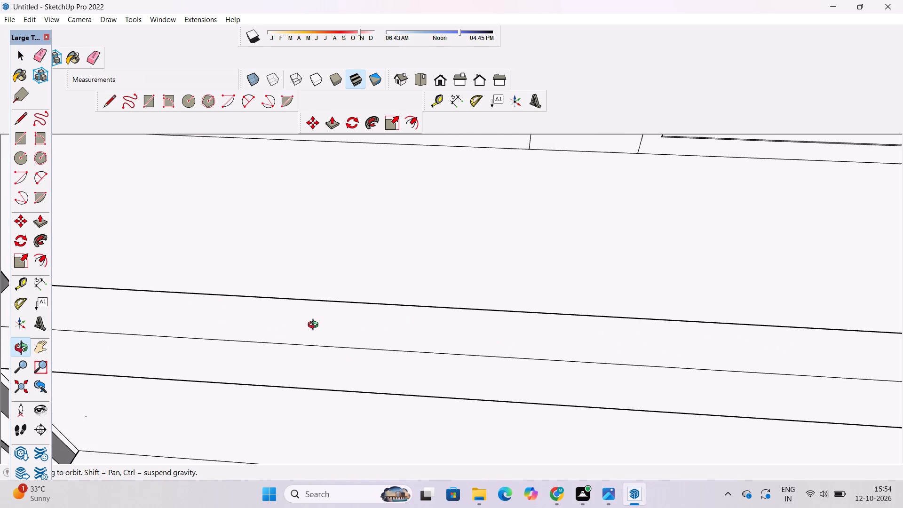
scroll(315, 326, down, 4)
shift+drag(315, 333, 324, 313)
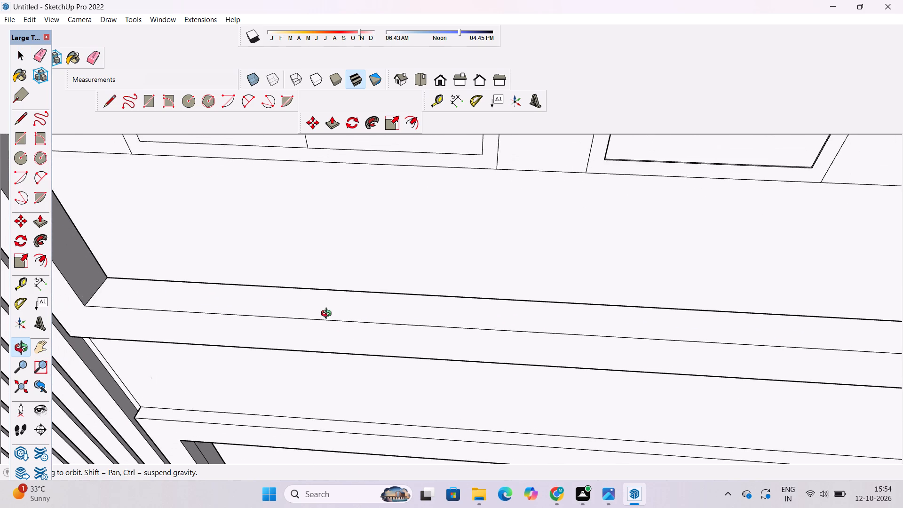
scroll(328, 315, down, 5)
shift+drag(331, 325, 332, 341)
scroll(332, 341, up, 3)
scroll(332, 341, down, 4)
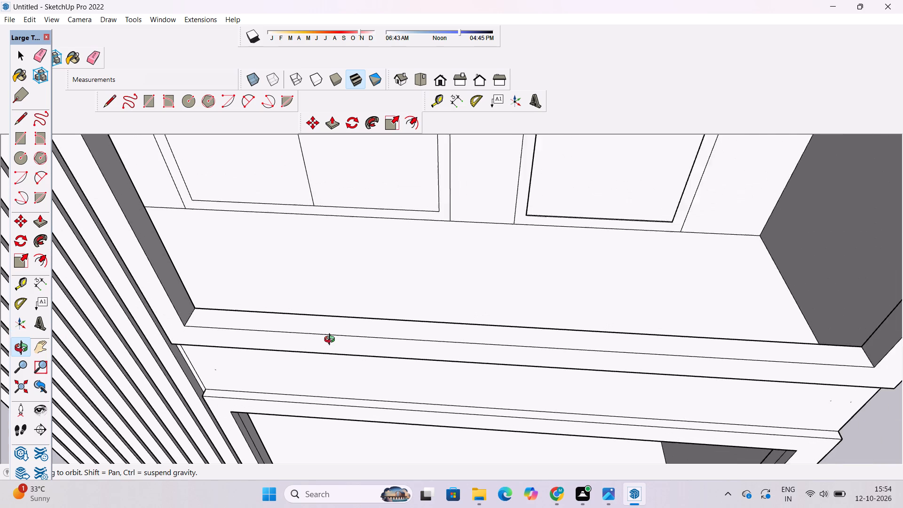
scroll(332, 341, down, 6)
drag(338, 353, 342, 325)
scroll(343, 324, up, 4)
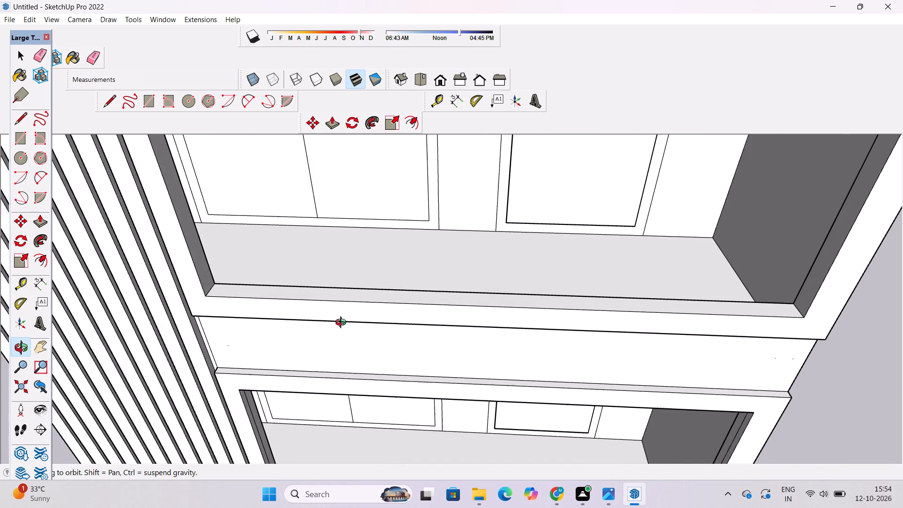
scroll(343, 324, up, 3)
scroll(343, 324, down, 1)
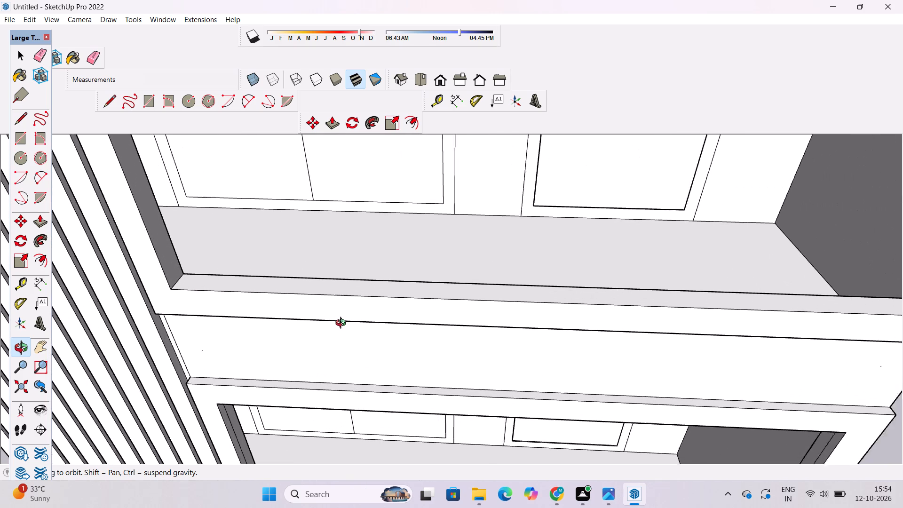
scroll(343, 324, down, 2)
scroll(342, 326, up, 4)
scroll(342, 326, down, 3)
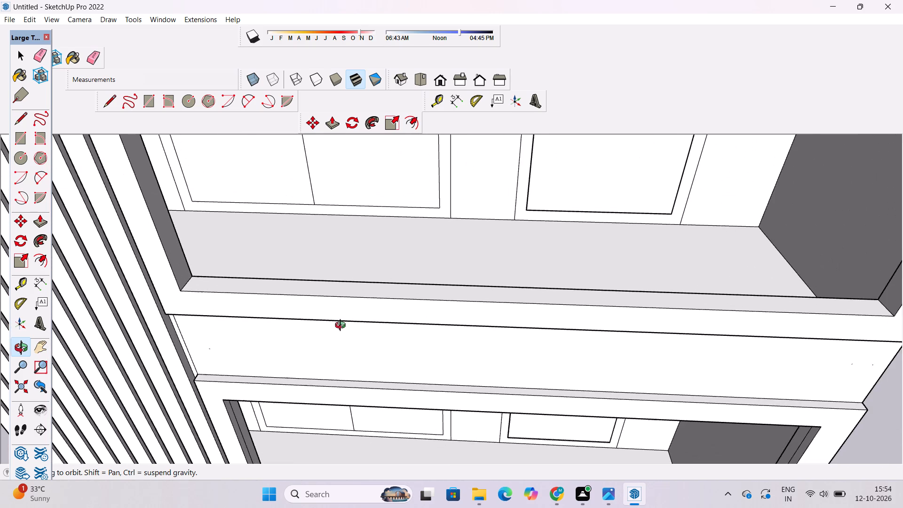
scroll(342, 326, up, 3)
scroll(342, 326, down, 4)
scroll(342, 326, up, 3)
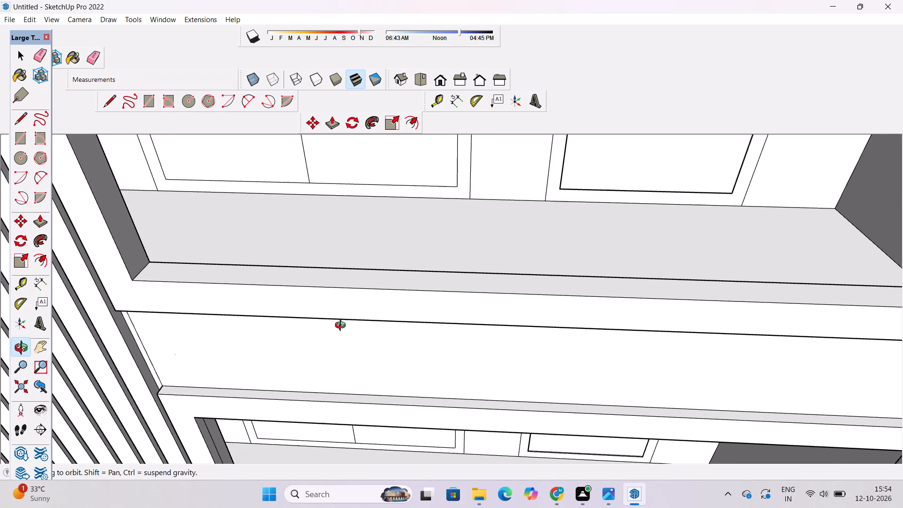
scroll(342, 326, down, 1)
shift+drag(391, 276, 388, 315)
drag(388, 321, 388, 295)
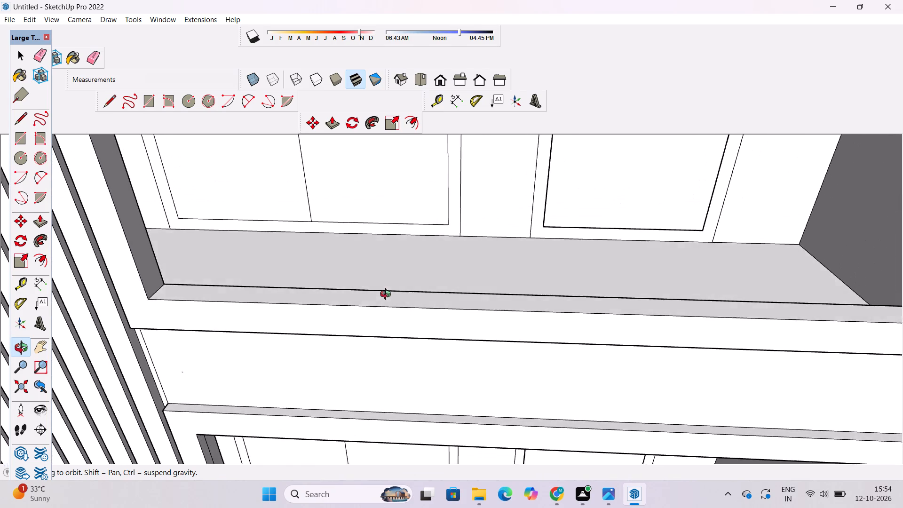
drag(388, 295, 388, 292)
scroll(389, 281, down, 5)
shift+drag(392, 275, 359, 284)
scroll(359, 284, up, 1)
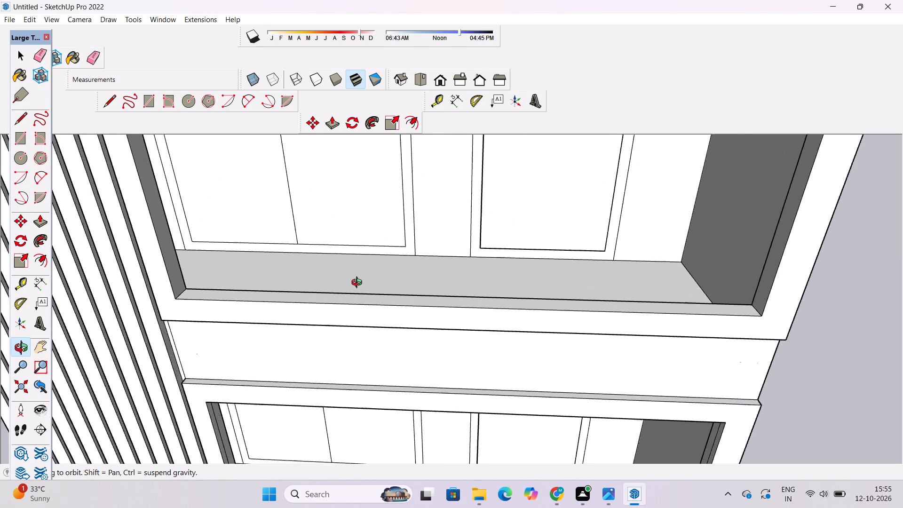
scroll(359, 284, up, 2)
scroll(358, 285, down, 2)
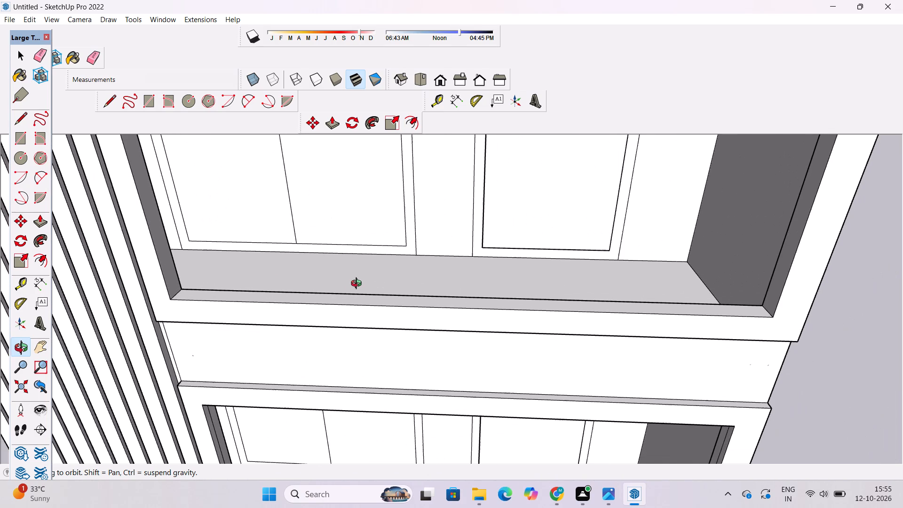
scroll(358, 285, up, 3)
scroll(358, 285, down, 4)
scroll(358, 285, up, 4)
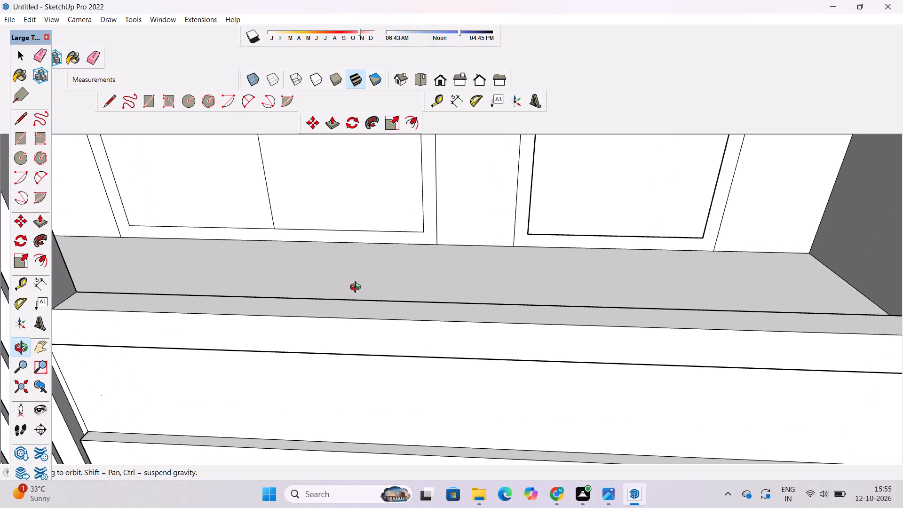
scroll(359, 292, down, 4)
scroll(359, 293, up, 2)
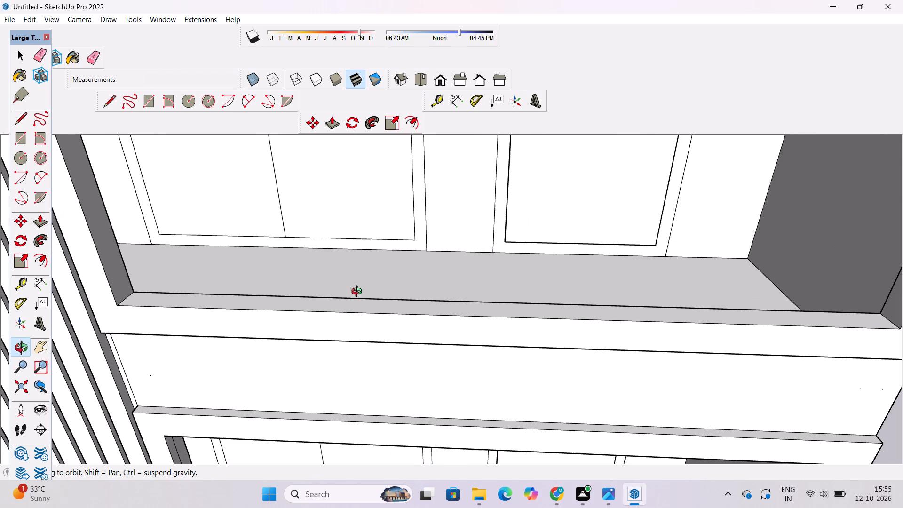
scroll(359, 293, down, 1)
scroll(359, 293, up, 3)
scroll(359, 293, down, 2)
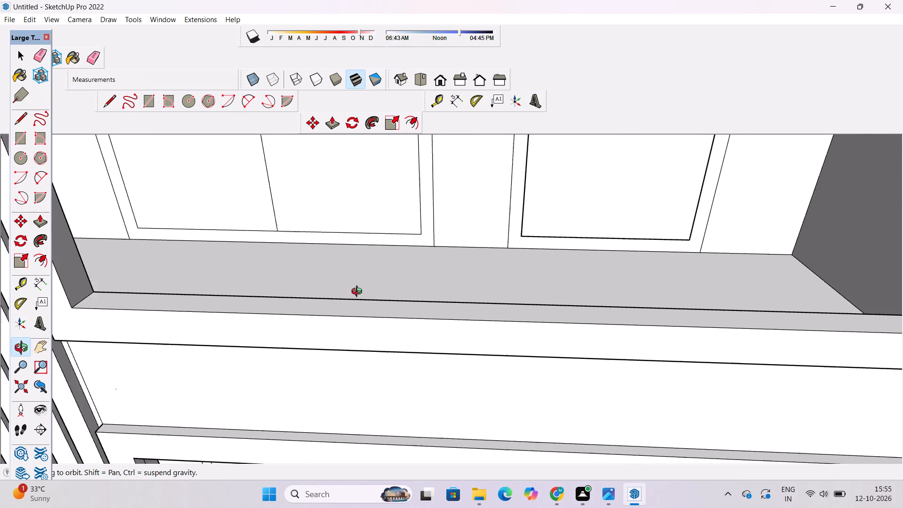
scroll(359, 293, down, 6)
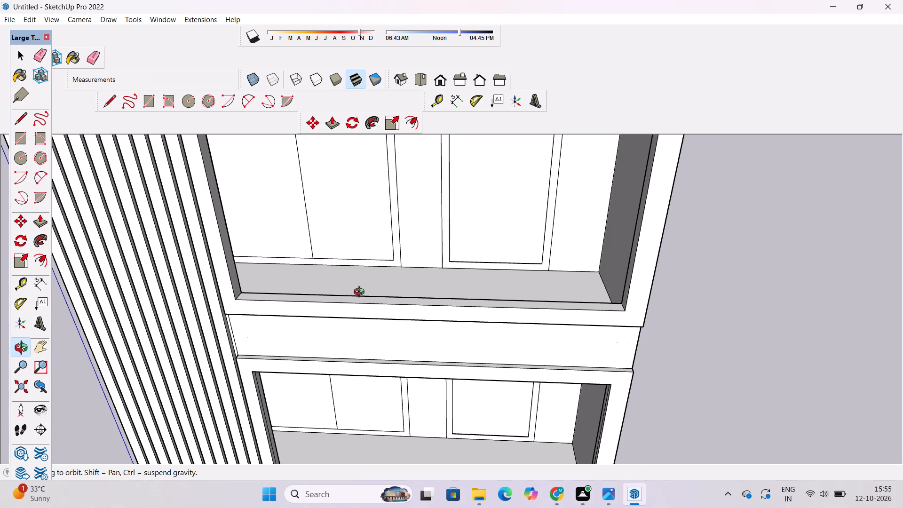
scroll(361, 293, down, 3)
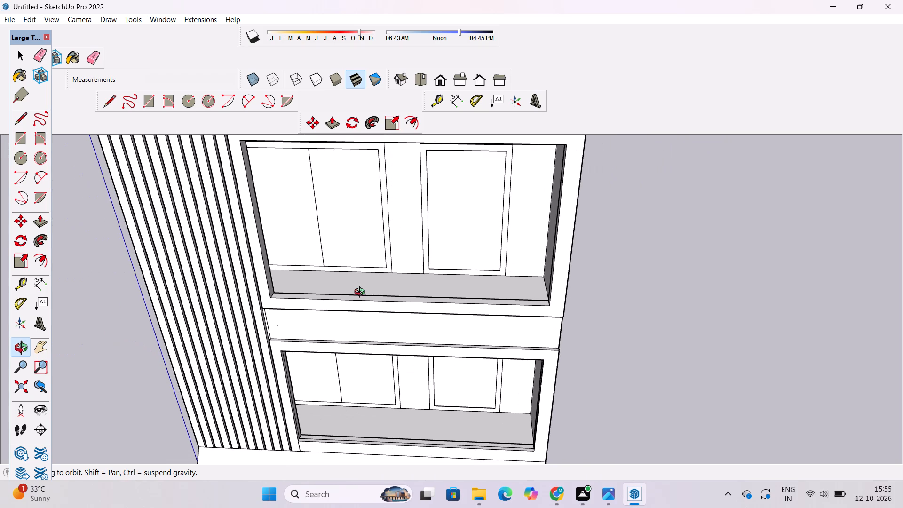
scroll(349, 281, down, 2)
shift+click(352, 287)
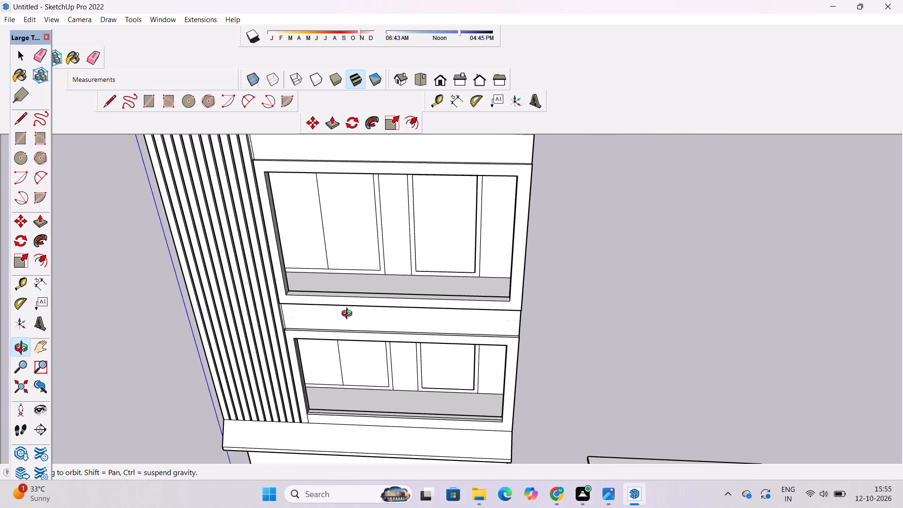
Erase the seam edge along the lower reveal of the lowest window opening, just above the sloped ledge.
shift+drag(349, 315, 358, 265)
scroll(364, 267, down, 3)
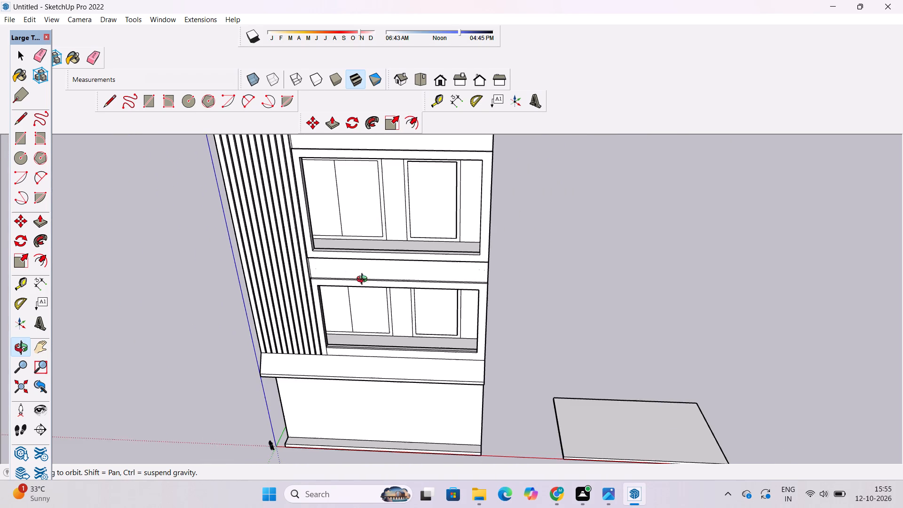
shift+drag(354, 291, 363, 274)
scroll(364, 254, up, 2)
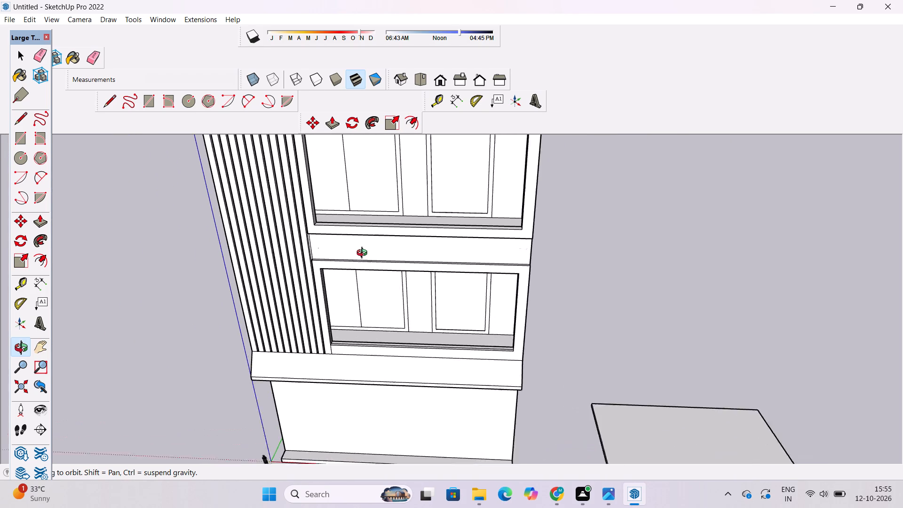
scroll(364, 254, up, 1)
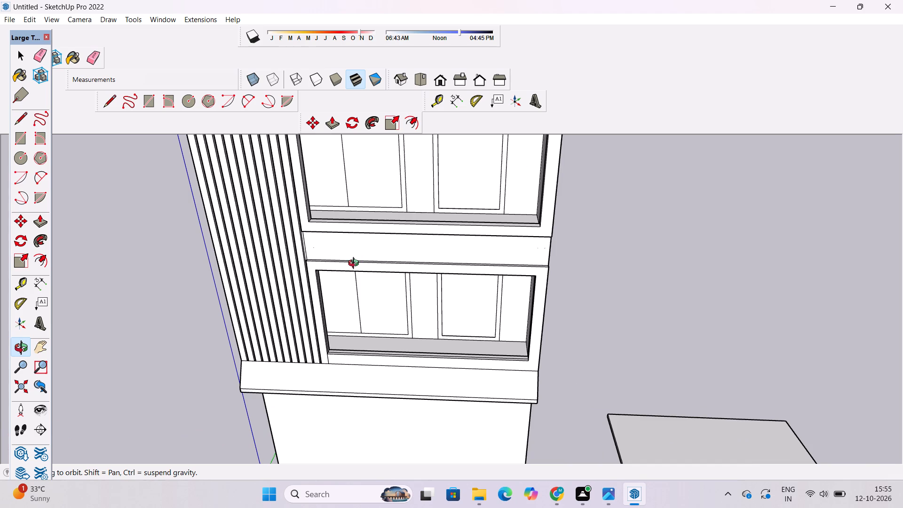
scroll(349, 249, down, 4)
drag(361, 284, 368, 328)
scroll(361, 314, up, 6)
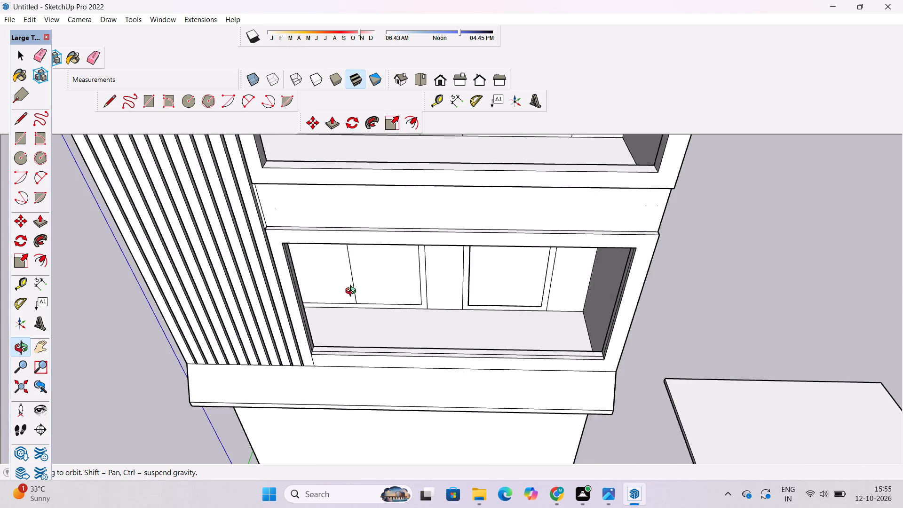
scroll(353, 292, up, 4)
shift+drag(368, 353, 298, 286)
drag(312, 305, 315, 313)
key(e)
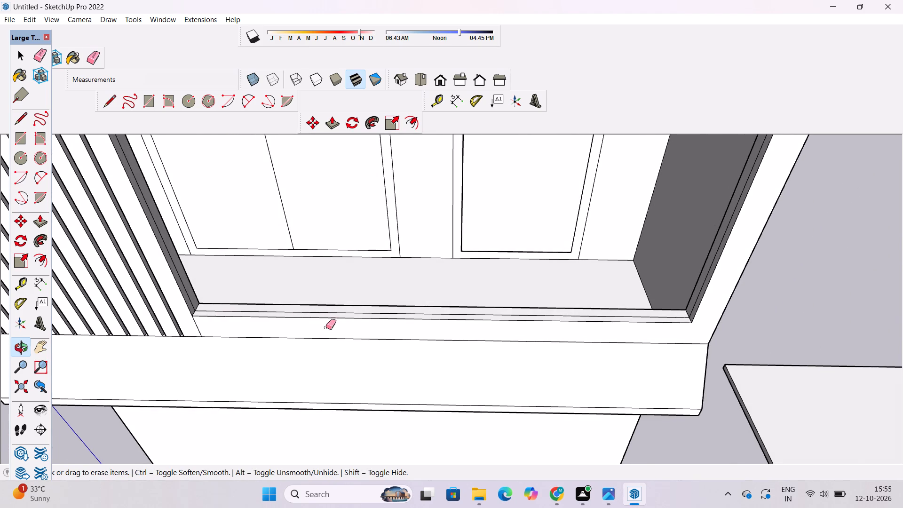
scroll(326, 327, up, 4)
click(356, 305)
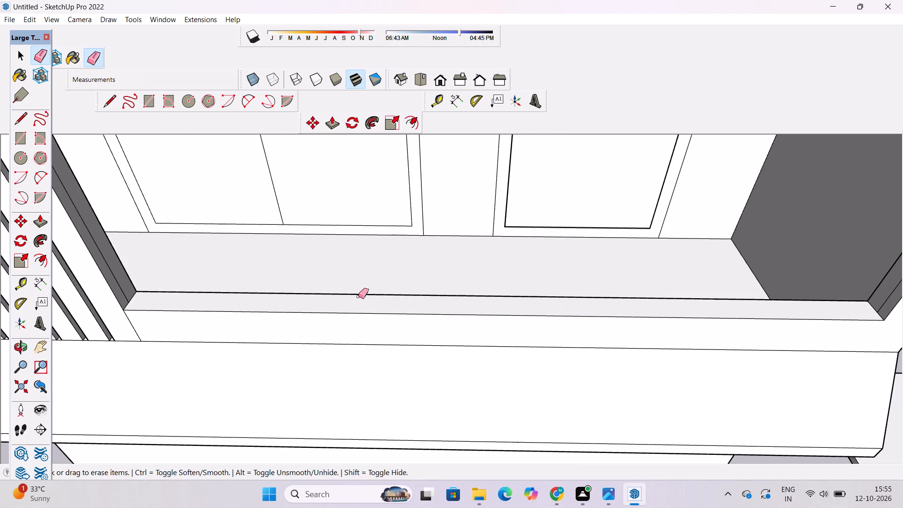
Erase the vertical seam edges on both side reveals of the lowest window opening.
click(120, 287)
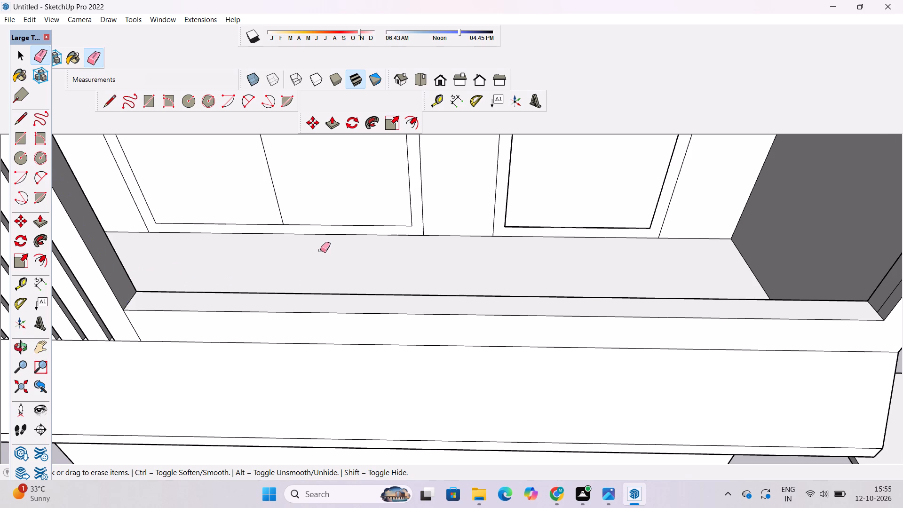
scroll(321, 250, down, 4)
scroll(654, 256, up, 16)
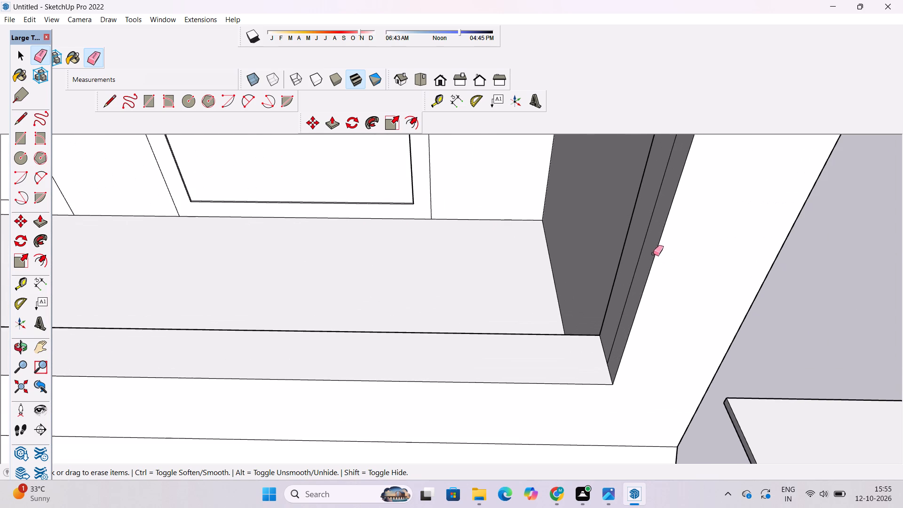
drag(646, 250, 640, 241)
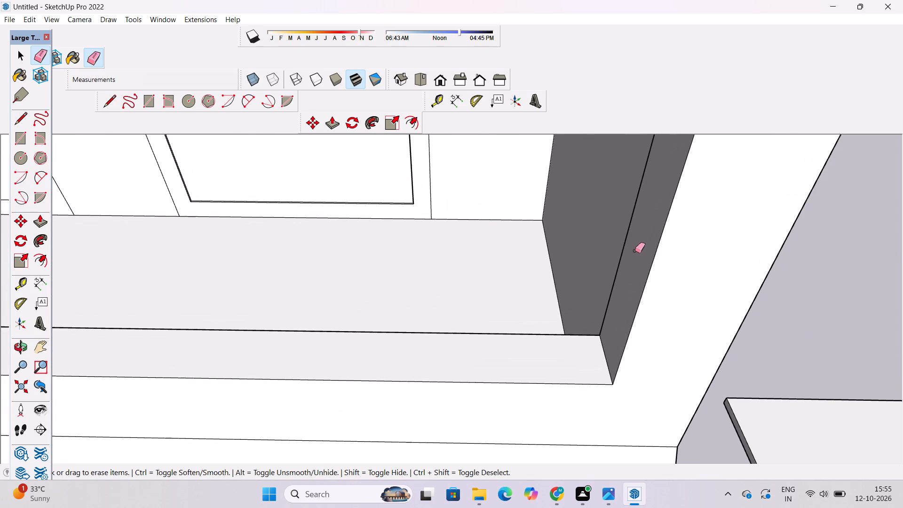
key(space)
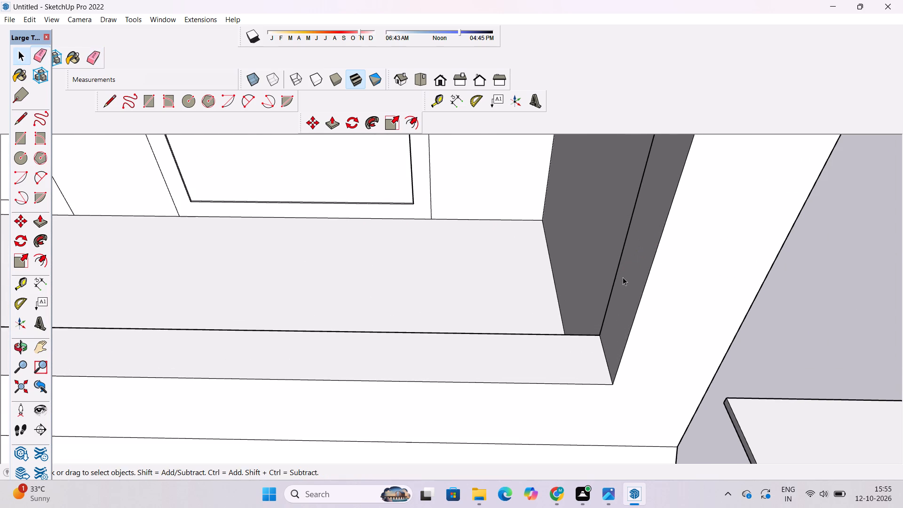
Erase the seam edge along the upper reveal of the lowest window opening.
key(o)
scroll(490, 294, down, 7)
shift+drag(487, 299, 498, 359)
drag(500, 376, 500, 222)
scroll(491, 209, down, 5)
shift+drag(491, 209, 514, 249)
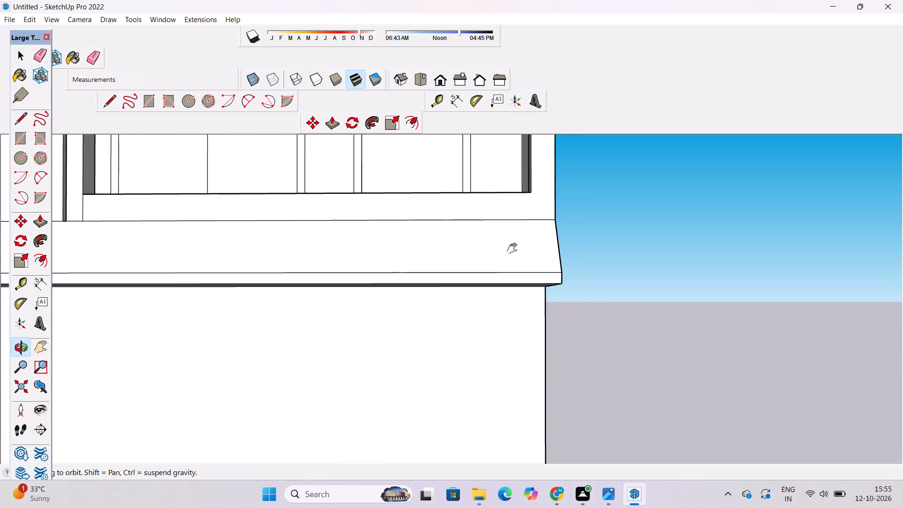
shift+drag(514, 249, 574, 389)
scroll(452, 263, up, 3)
shift+drag(450, 257, 450, 327)
drag(451, 325, 448, 239)
shift+drag(448, 231, 450, 242)
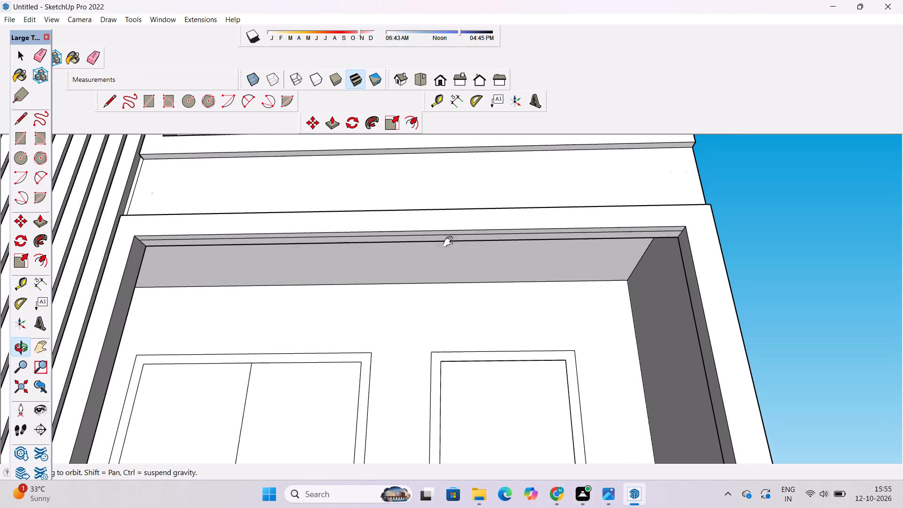
drag(448, 244, 448, 230)
key(e)
scroll(426, 231, up, 4)
click(437, 218)
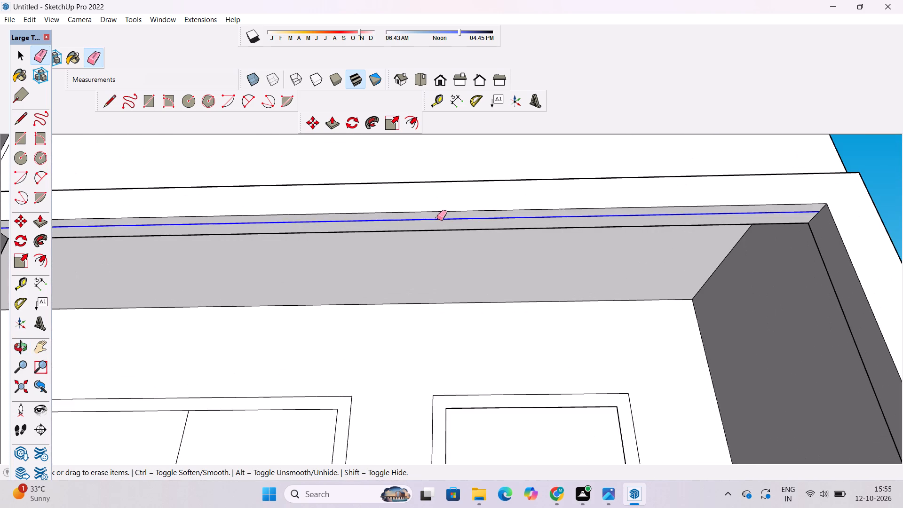
key(space)
key(o)
scroll(439, 218, down, 4)
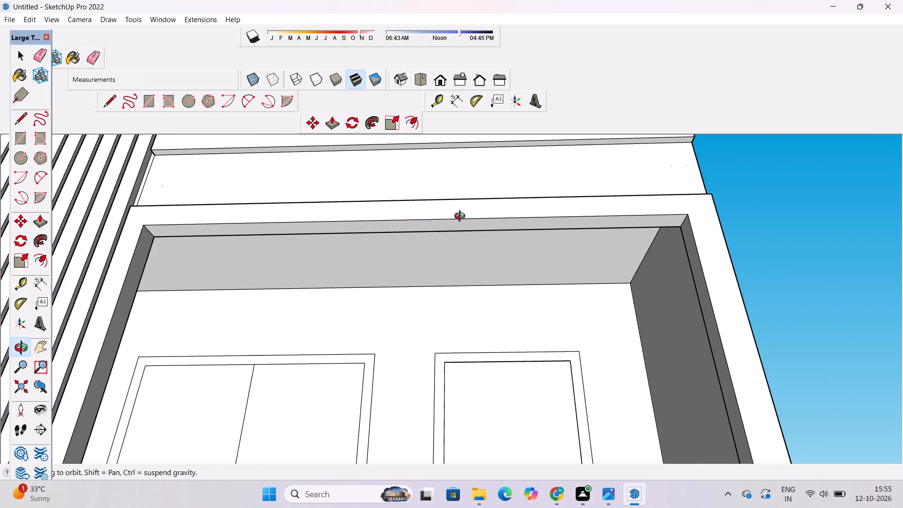
Erase the two short seam edges at both ends of the projecting frame's underside, above the lowest recessed band.
shift+drag(462, 214, 475, 466)
shift+scroll(459, 383, down, 5)
shift+drag(459, 379, 444, 446)
scroll(280, 247, up, 3)
shift+drag(305, 270, 307, 295)
drag(309, 301, 312, 265)
scroll(320, 258, up, 5)
shift+drag(356, 266, 271, 289)
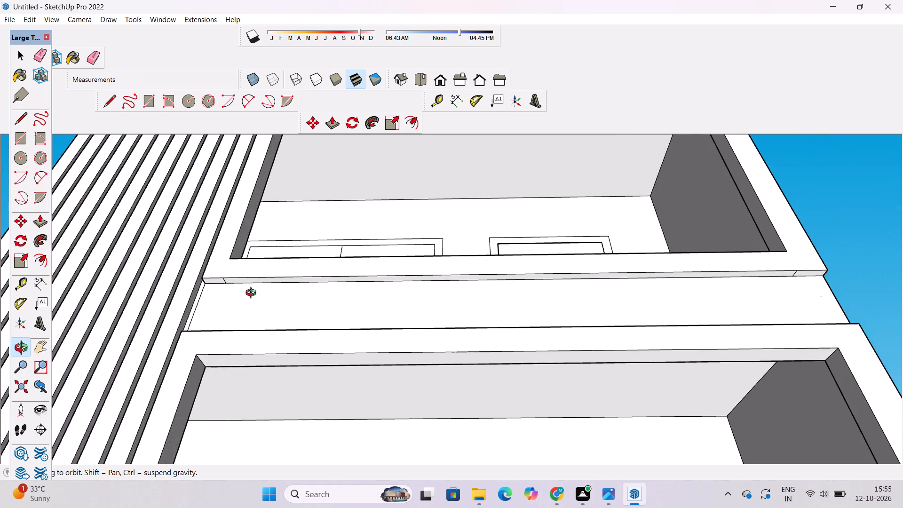
scroll(240, 298, up, 5)
key(e)
scroll(220, 288, up, 5)
click(211, 260)
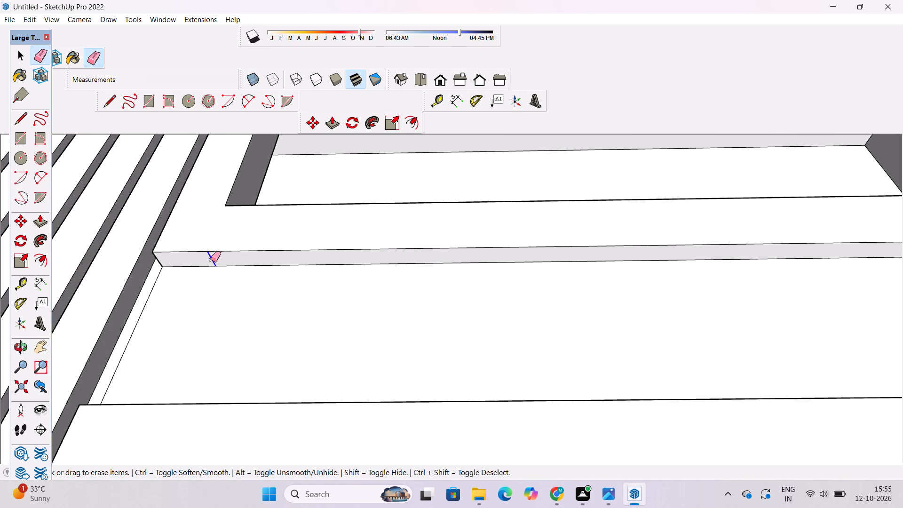
scroll(125, 279, down, 14)
scroll(644, 272, up, 3)
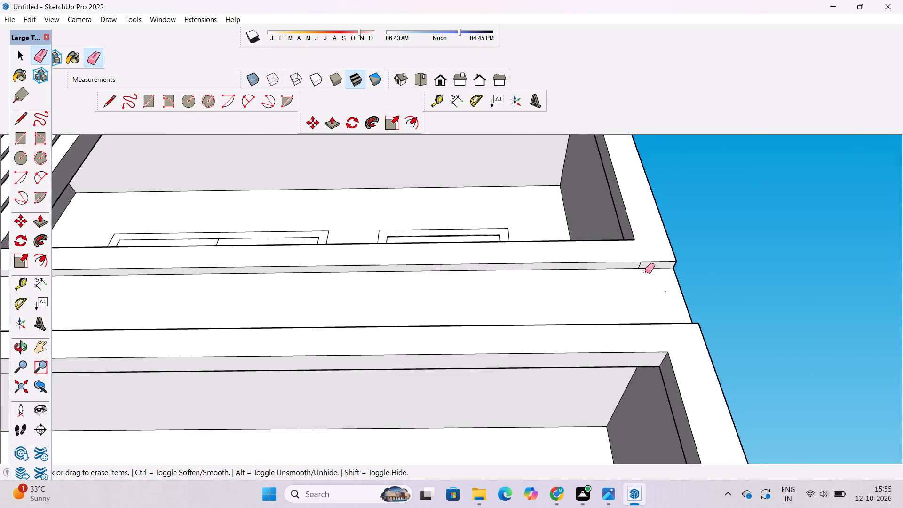
scroll(645, 271, up, 13)
drag(639, 247, 628, 247)
scroll(602, 225, down, 4)
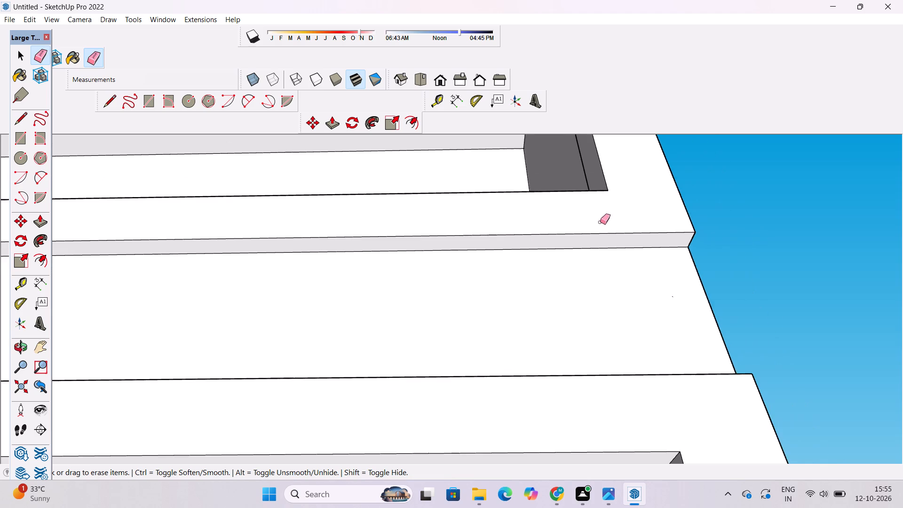
scroll(600, 222, down, 20)
scroll(600, 222, down, 1)
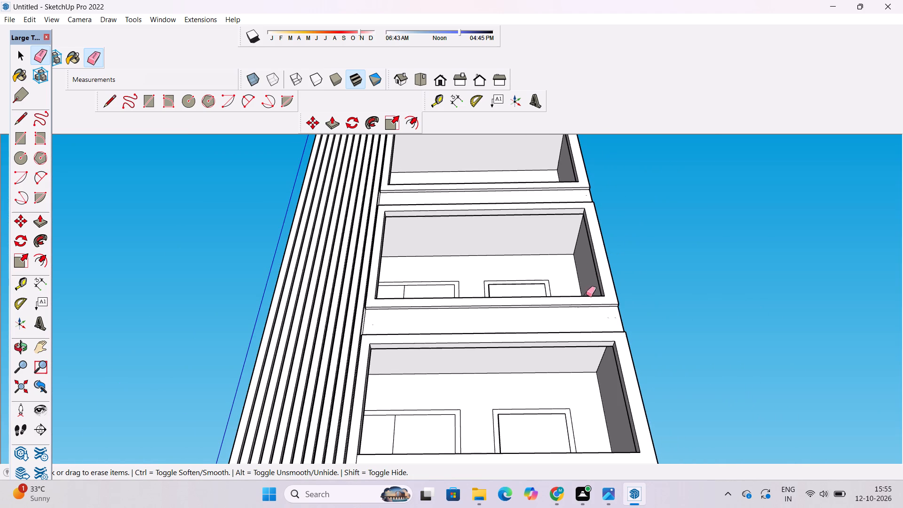
Examine the facade frames and recessed bands from the lowest opening to the top storey and around to the side wall.
scroll(584, 294, up, 5)
scroll(549, 288, down, 6)
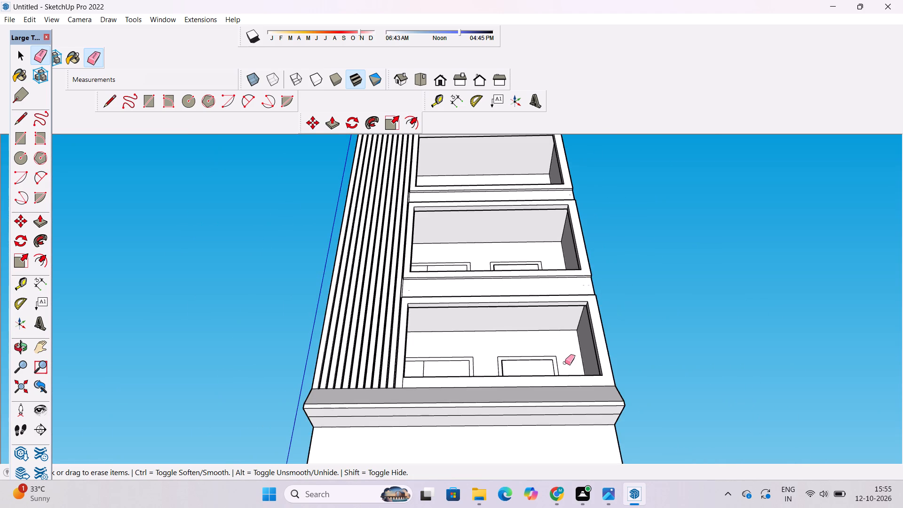
scroll(565, 363, up, 6)
key(o)
scroll(535, 322, down, 6)
drag(575, 253, 585, 356)
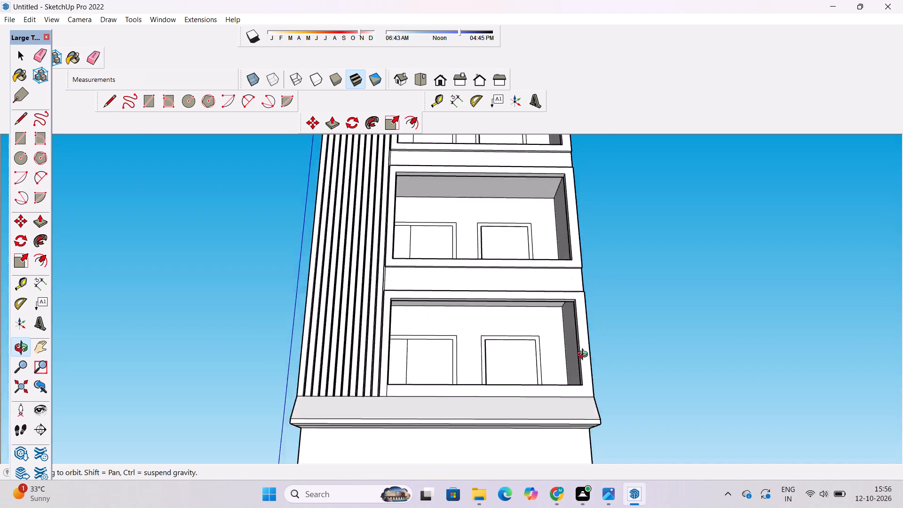
drag(585, 356, 585, 426)
scroll(489, 277, down, 5)
shift+drag(484, 242, 437, 365)
scroll(442, 319, up, 7)
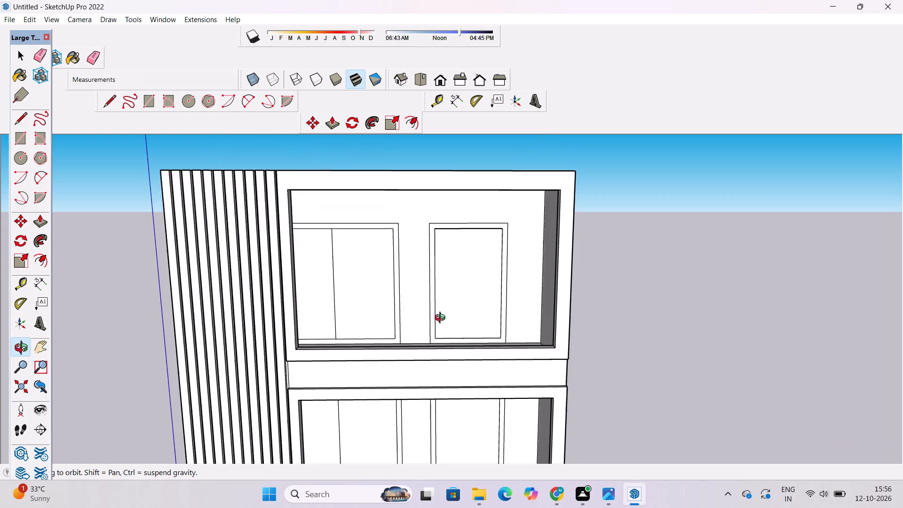
drag(467, 388, 447, 240)
shift+drag(464, 325, 309, 378)
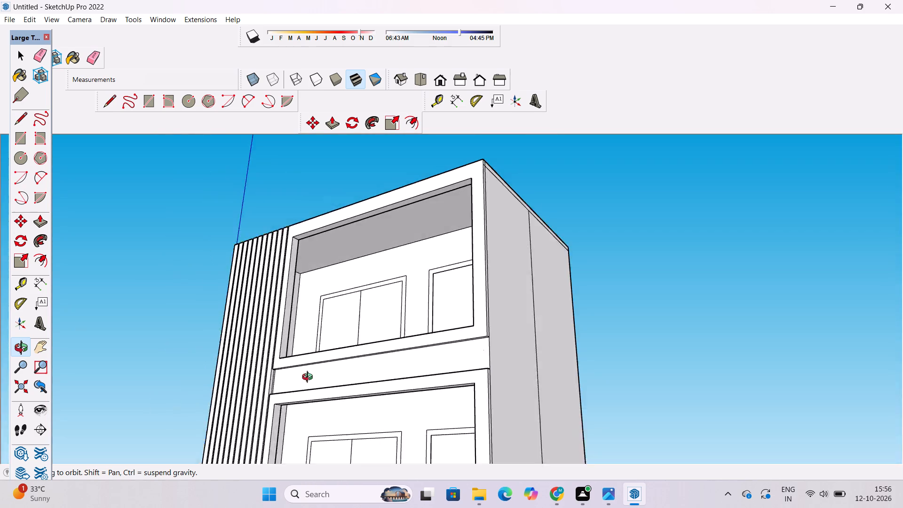
shift+drag(309, 378, 283, 405)
shift+drag(312, 413, 325, 299)
drag(464, 303, 401, 359)
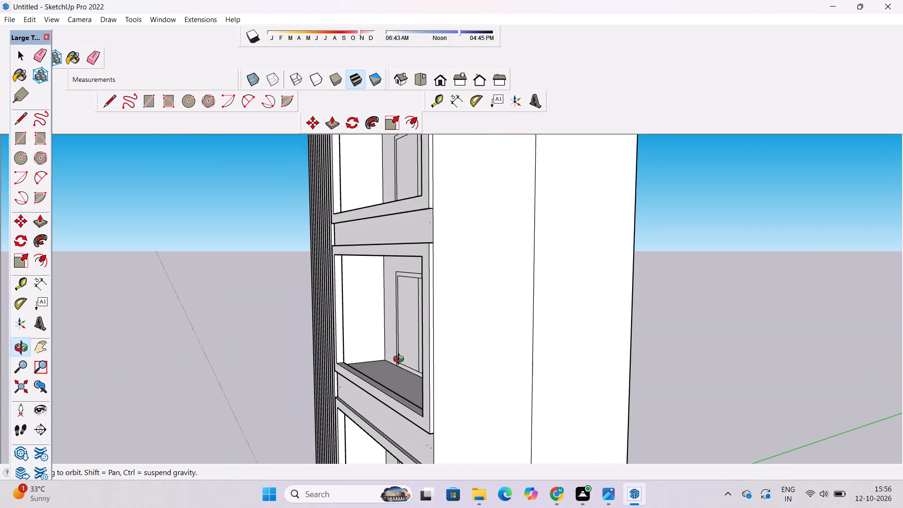
shift+drag(401, 360, 400, 293)
scroll(400, 292, down, 3)
scroll(400, 304, up, 1)
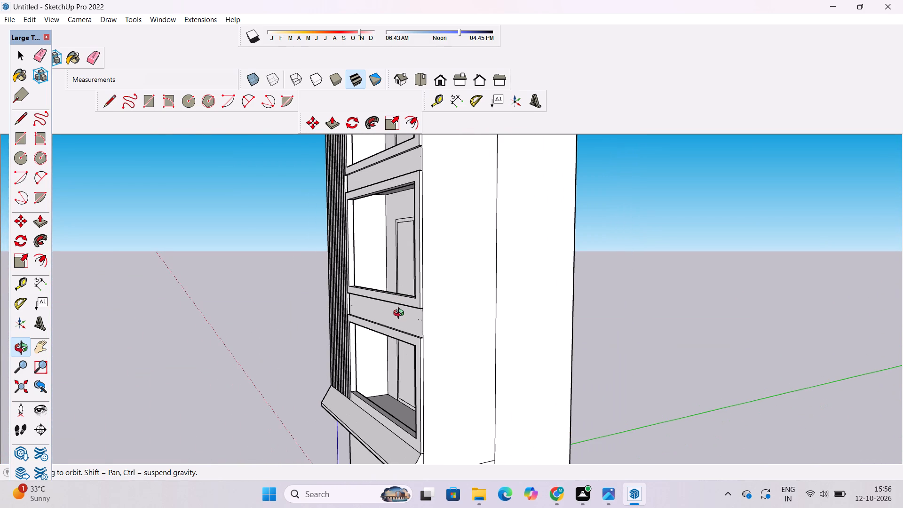
scroll(401, 325, down, 1)
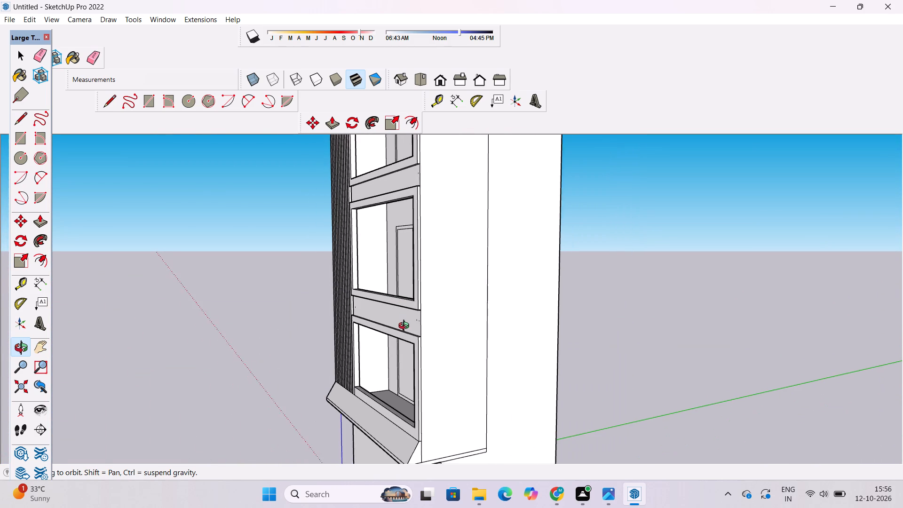
scroll(406, 327, down, 1)
Erase the tiny stray edge marks on the recessed band above the lowest opening, near the side wall corner.
shift+drag(414, 333, 415, 316)
drag(430, 329, 459, 335)
scroll(435, 324, up, 4)
shift+drag(435, 321, 417, 333)
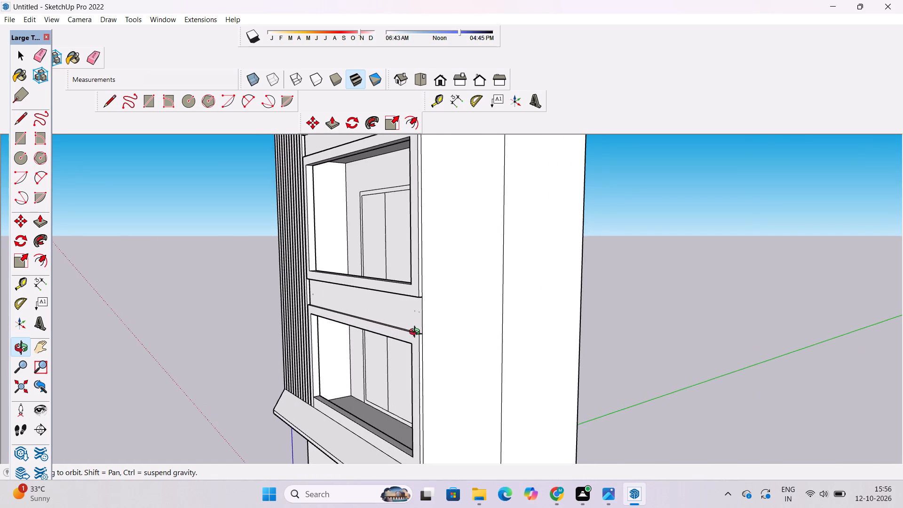
scroll(417, 333, up, 4)
key(e)
scroll(416, 313, up, 5)
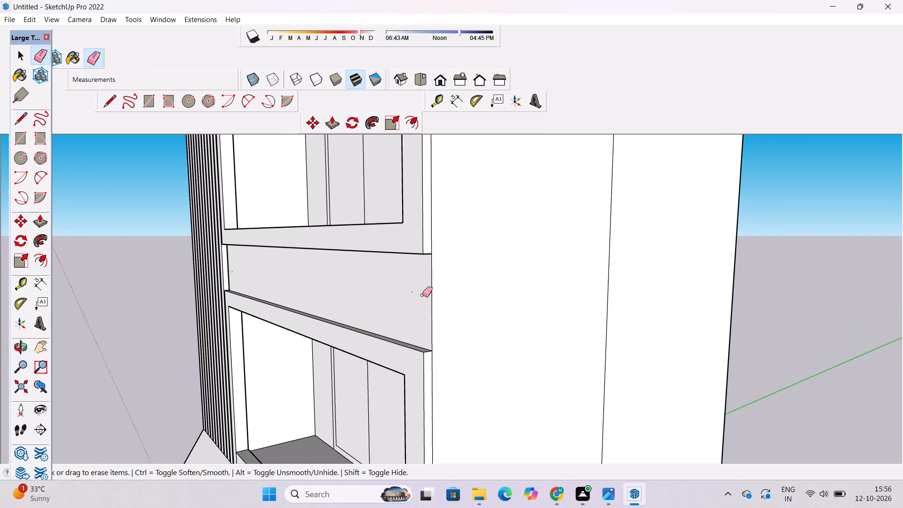
click(424, 292)
drag(412, 279, 411, 292)
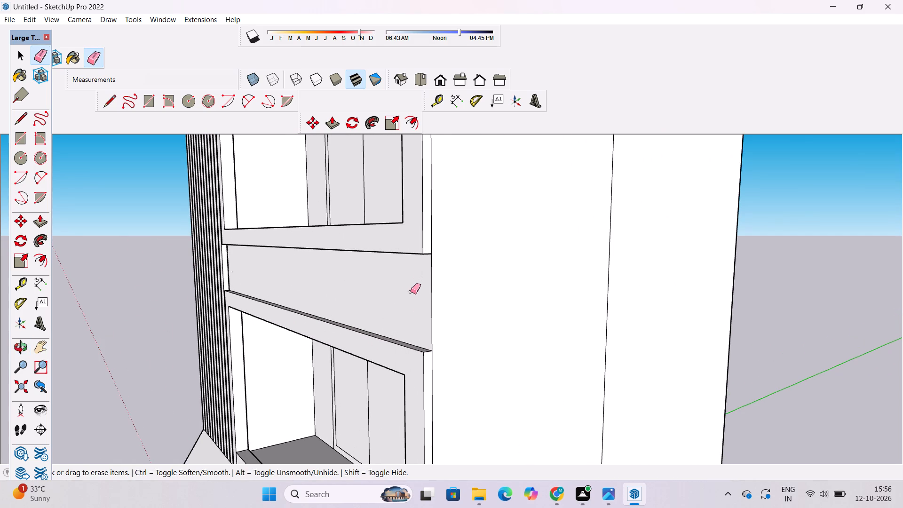
drag(411, 292, 411, 295)
click(412, 289)
click(415, 291)
click(415, 294)
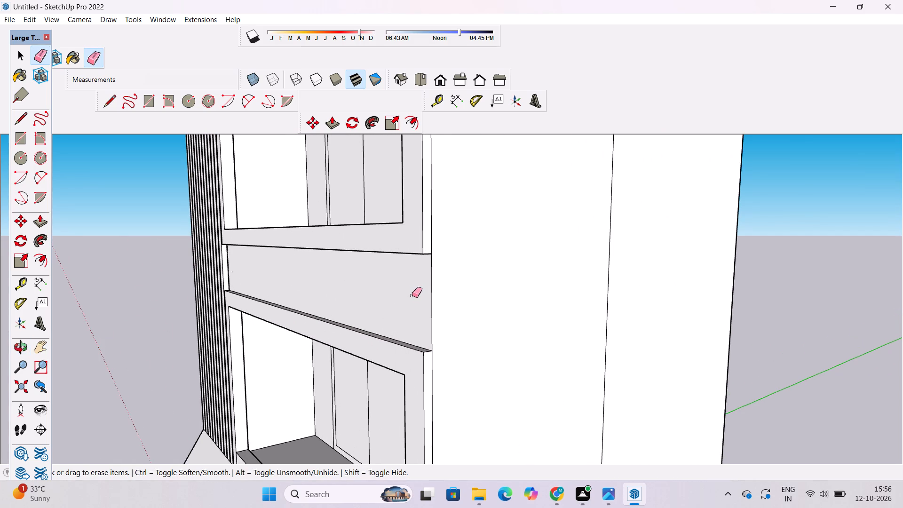
triple_click(412, 294)
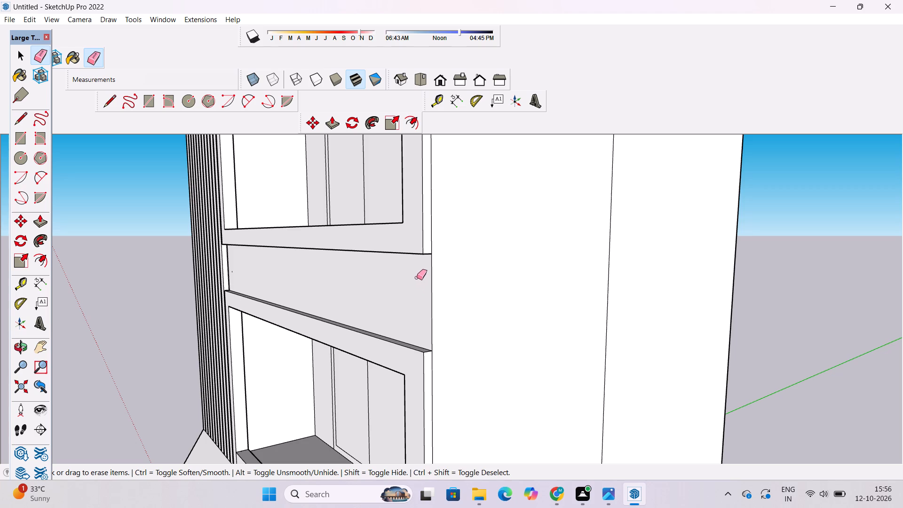
drag(421, 274, 416, 285)
drag(430, 271, 415, 295)
scroll(403, 327, down, 5)
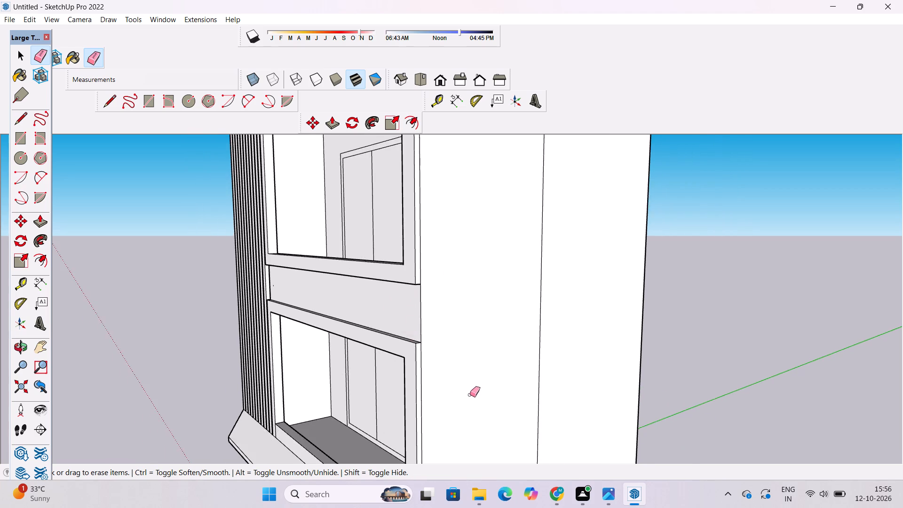
Examine the lowest opening's frame, the sloped ledge and the recessed bands up to the top storey for remaining stray edges.
scroll(470, 394, up, 5)
scroll(363, 369, up, 9)
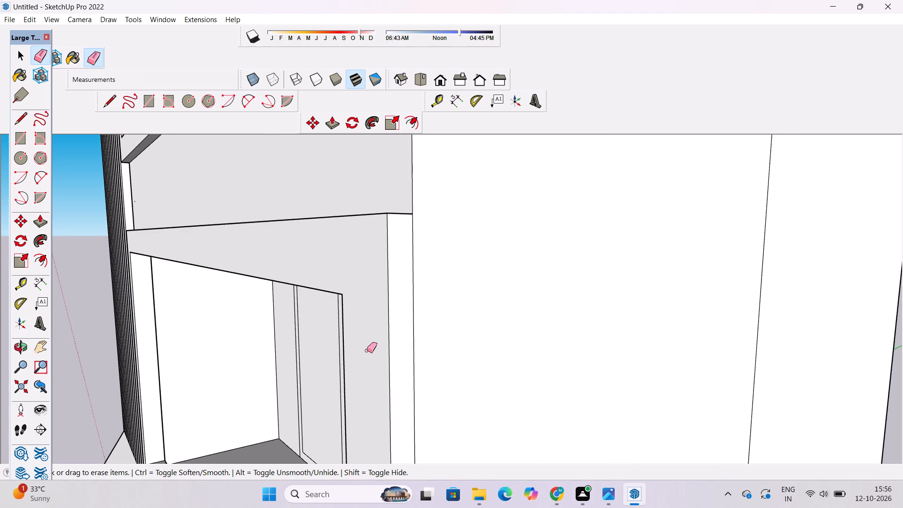
scroll(367, 350, down, 1)
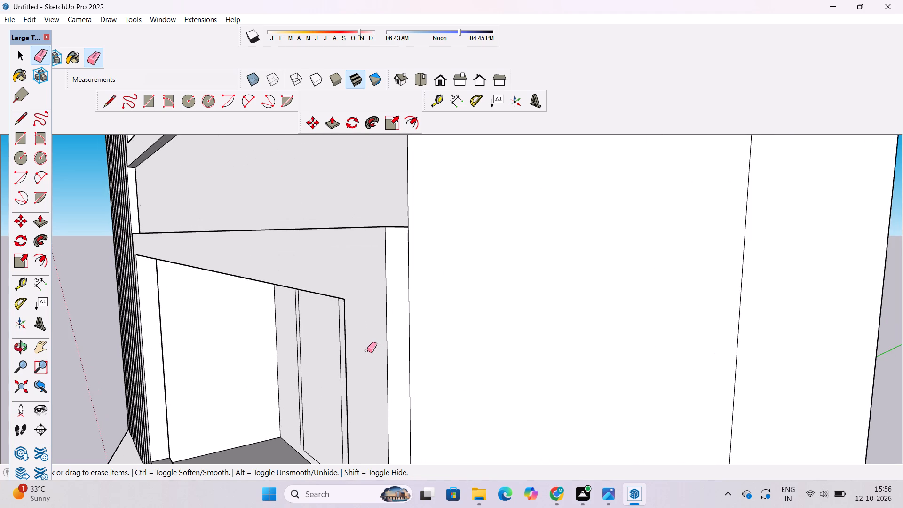
scroll(341, 341, down, 4)
key(space)
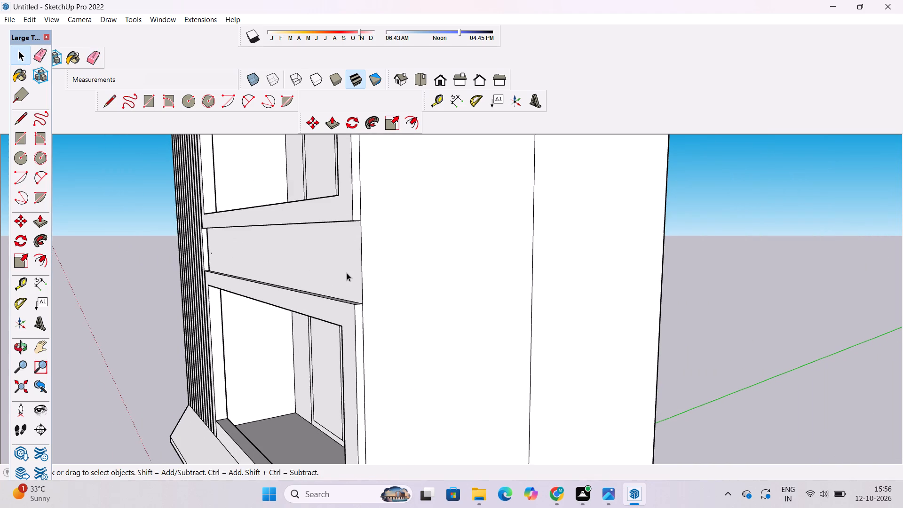
key(o)
scroll(298, 279, down, 2)
shift+drag(298, 285, 306, 295)
drag(299, 347, 341, 296)
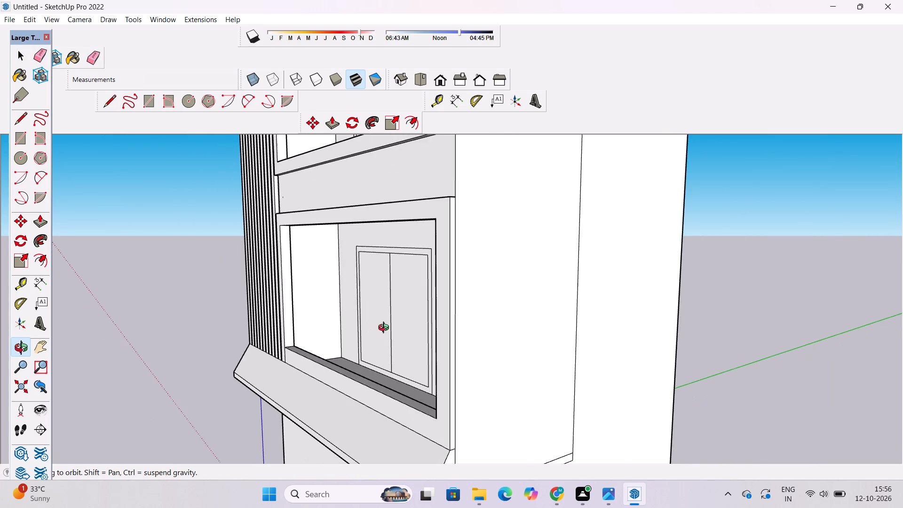
scroll(386, 329, up, 4)
shift+drag(389, 327, 355, 338)
drag(354, 339, 364, 338)
scroll(365, 335, down, 4)
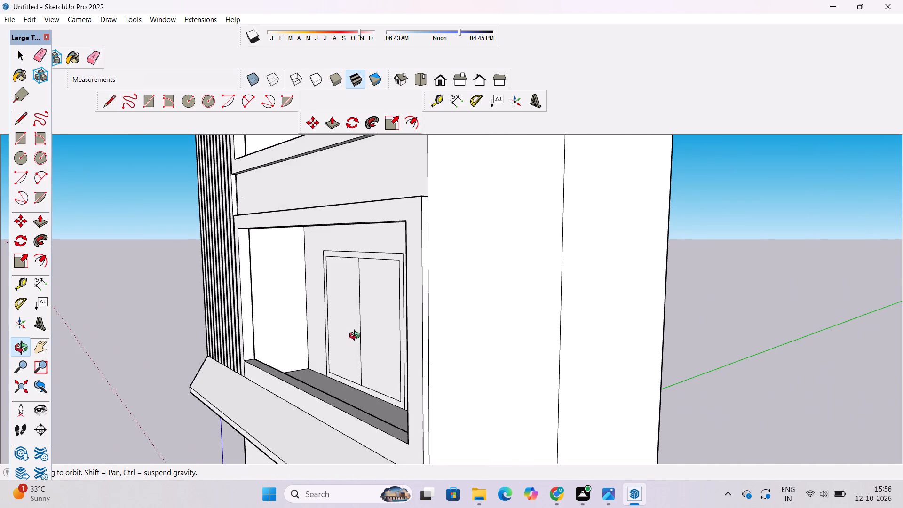
drag(331, 352, 393, 327)
scroll(393, 311, down, 5)
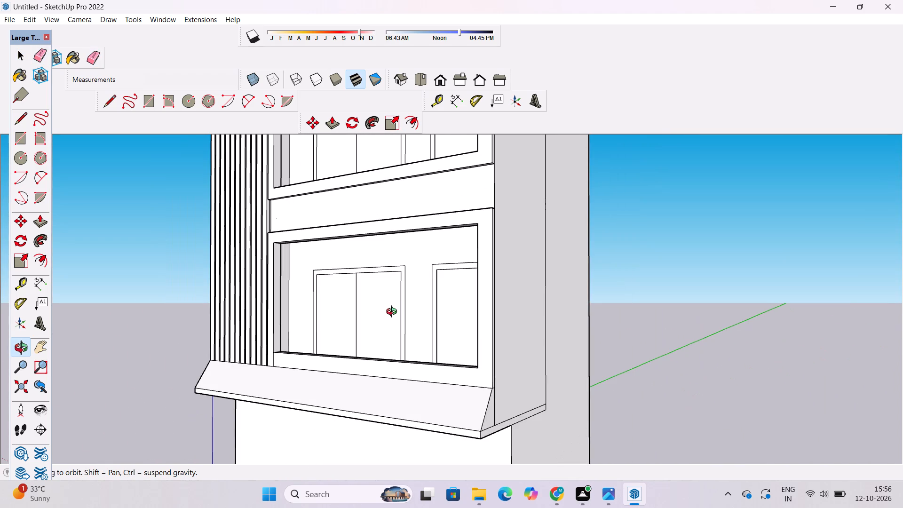
shift+drag(394, 313, 404, 370)
shift+drag(379, 347, 349, 342)
shift+drag(349, 342, 372, 355)
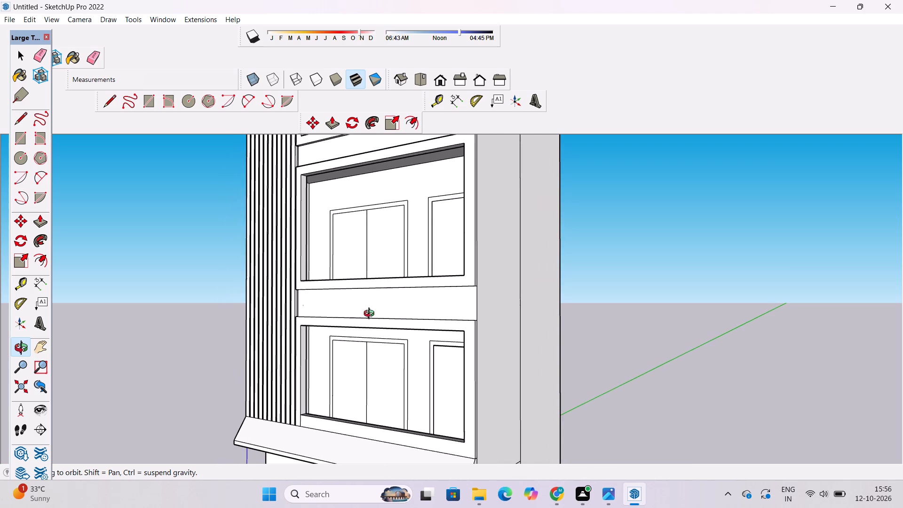
scroll(371, 315, down, 4)
shift+drag(371, 311, 341, 344)
drag(341, 345, 376, 354)
shift+drag(378, 219, 362, 280)
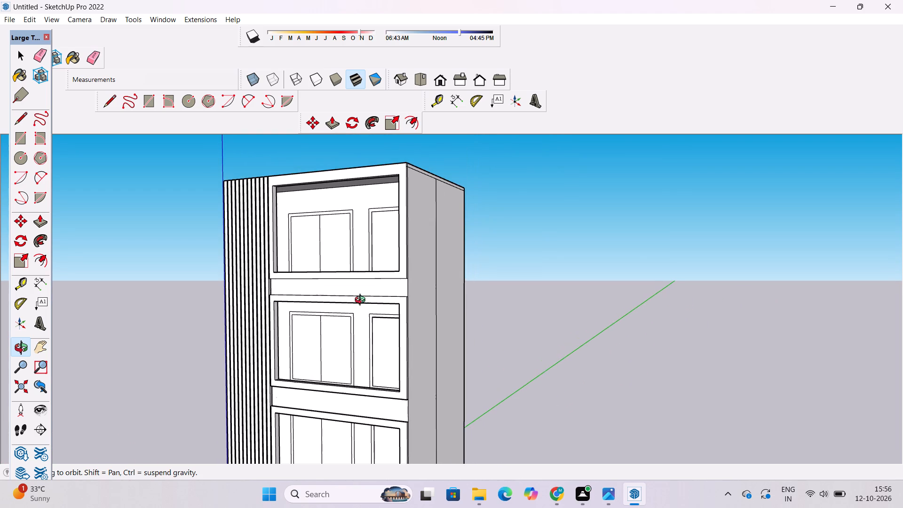
Erase the short horizontal seam edge across the projecting front frame's side face, near the building's top corner.
scroll(373, 181, up, 8)
drag(479, 156, 414, 186)
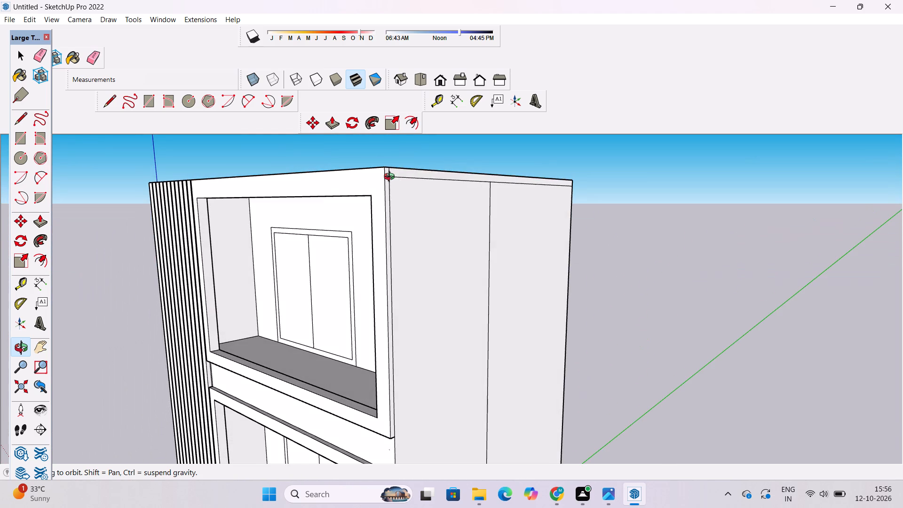
drag(394, 178, 377, 183)
shift+drag(377, 183, 390, 204)
drag(393, 208, 355, 218)
scroll(353, 218, up, 4)
key(e)
scroll(342, 222, up, 4)
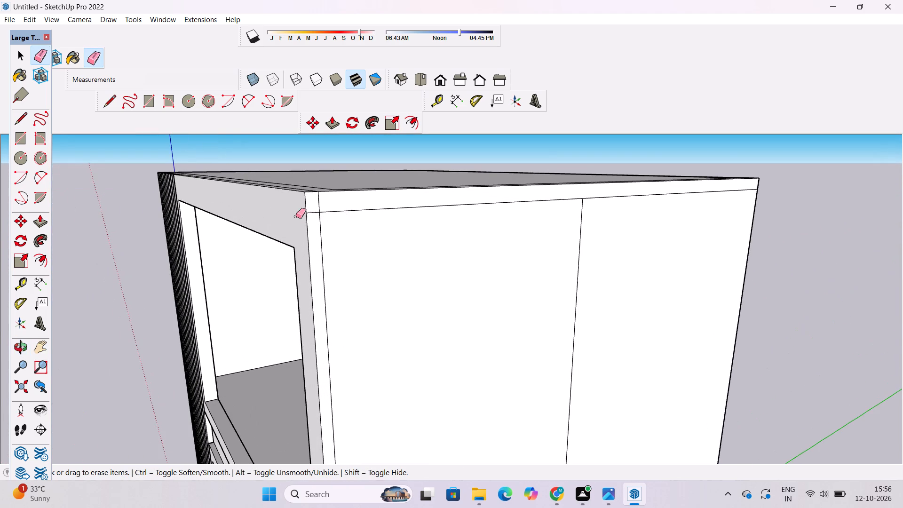
drag(311, 205, 311, 218)
key(space)
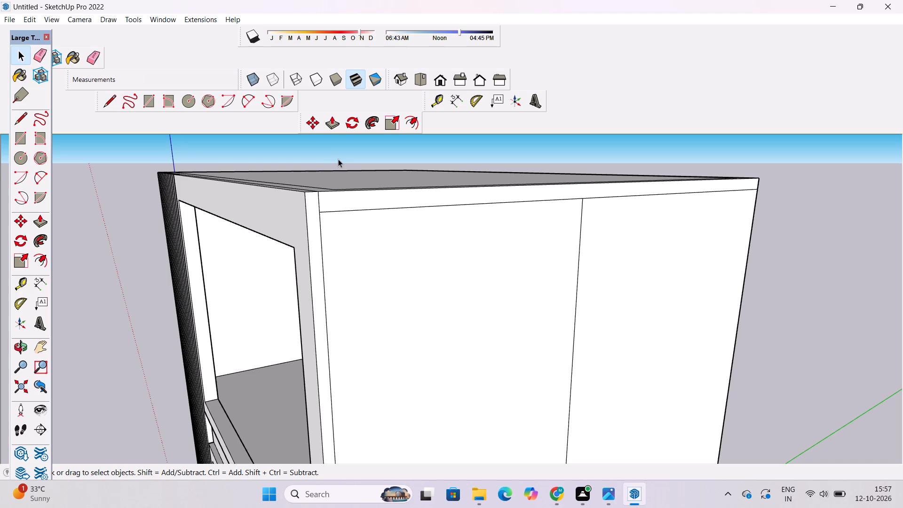
Examine the building's top corner where the projecting front frame meets the side wall and roof.
key(o)
scroll(346, 309, down, 6)
scroll(315, 278, up, 1)
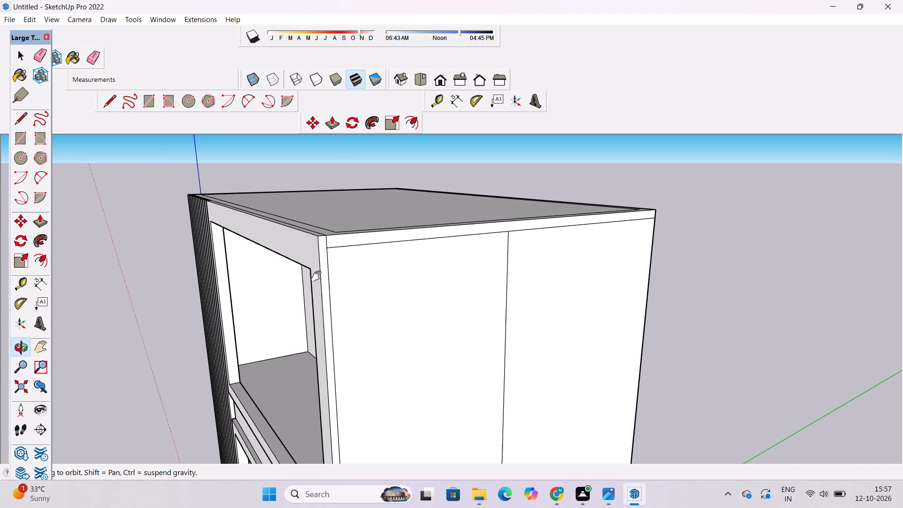
shift+drag(333, 256, 343, 240)
shift+drag(328, 240, 351, 207)
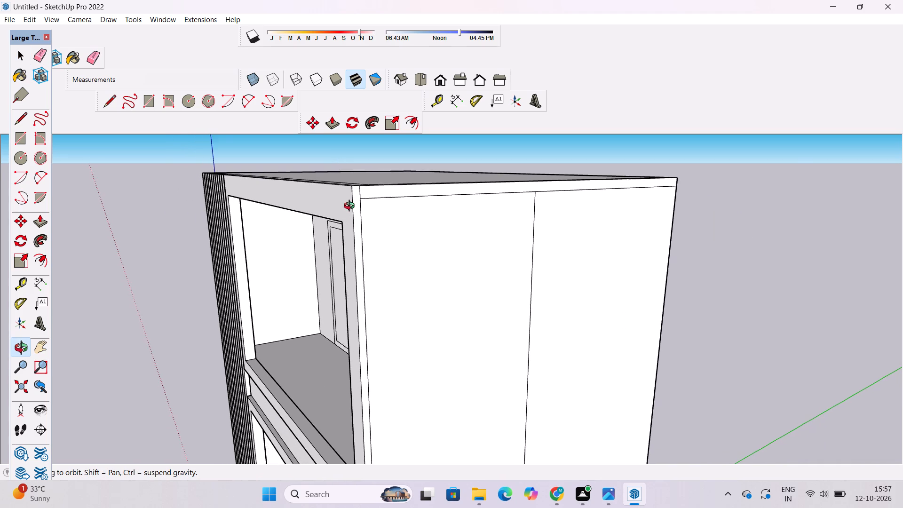
scroll(347, 216, up, 5)
drag(346, 244, 365, 215)
scroll(365, 210, down, 3)
click(380, 203)
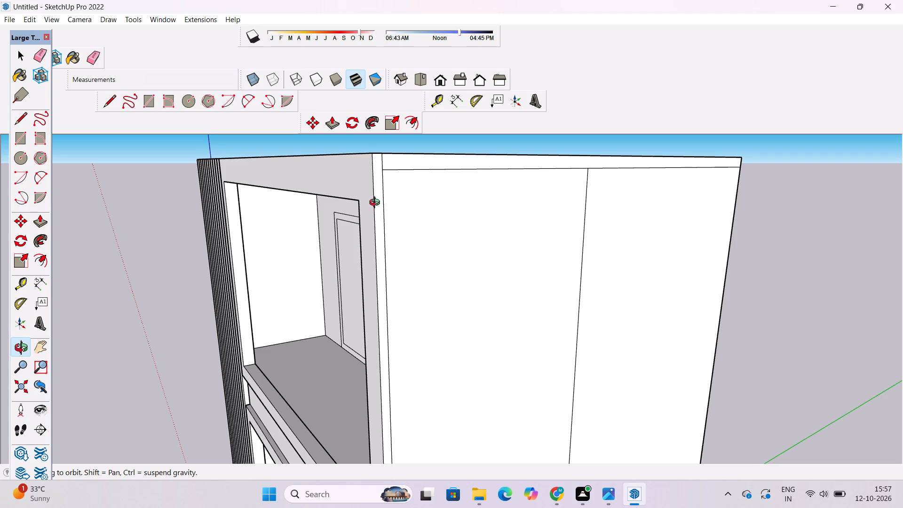
drag(388, 225, 463, 192)
drag(463, 192, 443, 218)
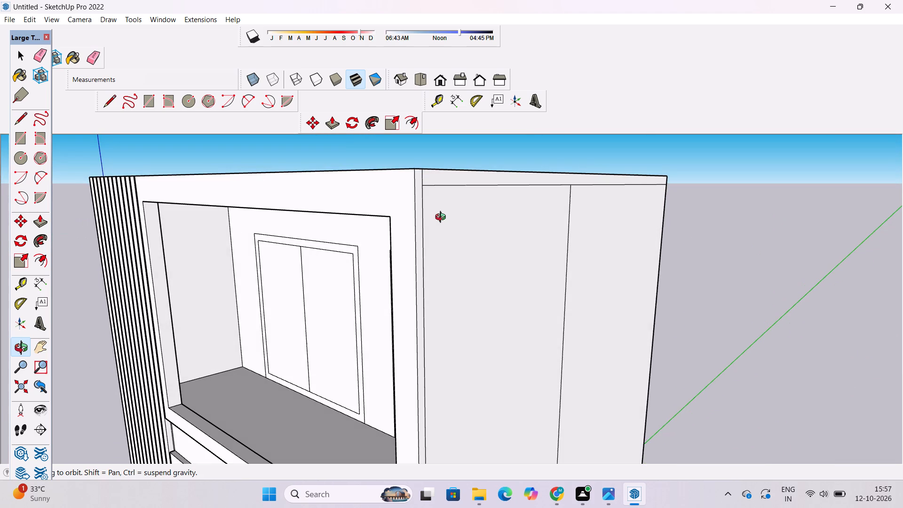
scroll(443, 218, down, 1)
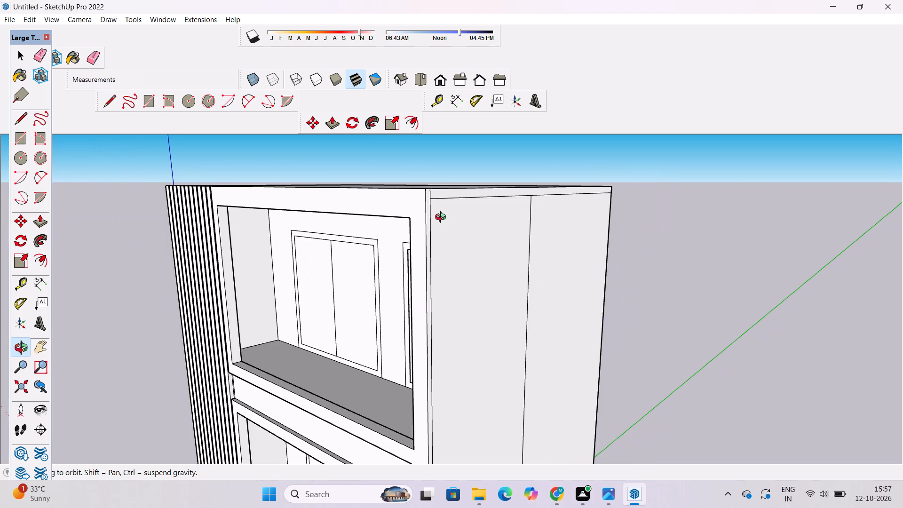
scroll(443, 218, up, 1)
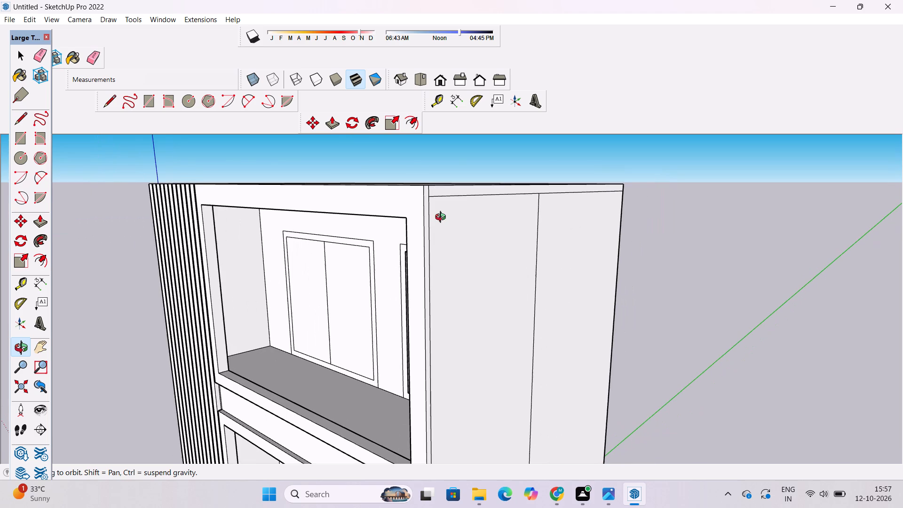
Examine the building's roof edge, side wall and whole front facade from above and from eye level.
scroll(443, 218, up, 1)
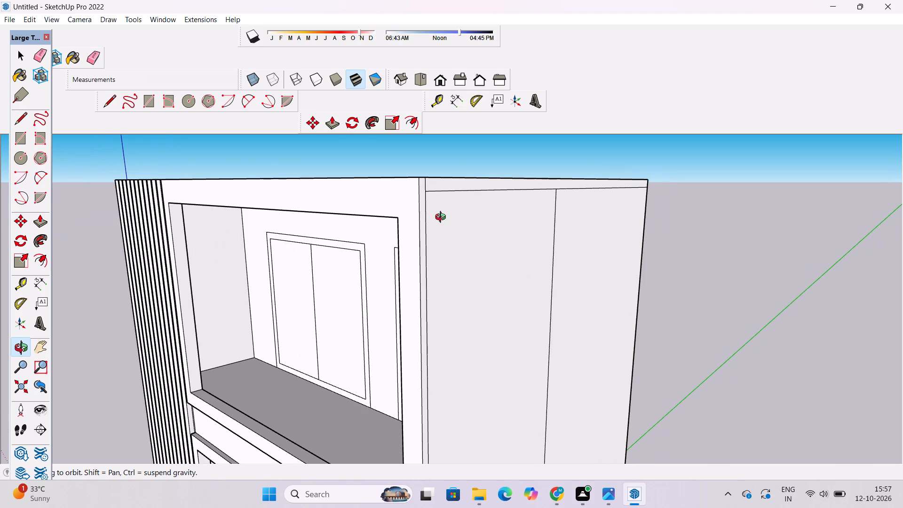
double_click(443, 218)
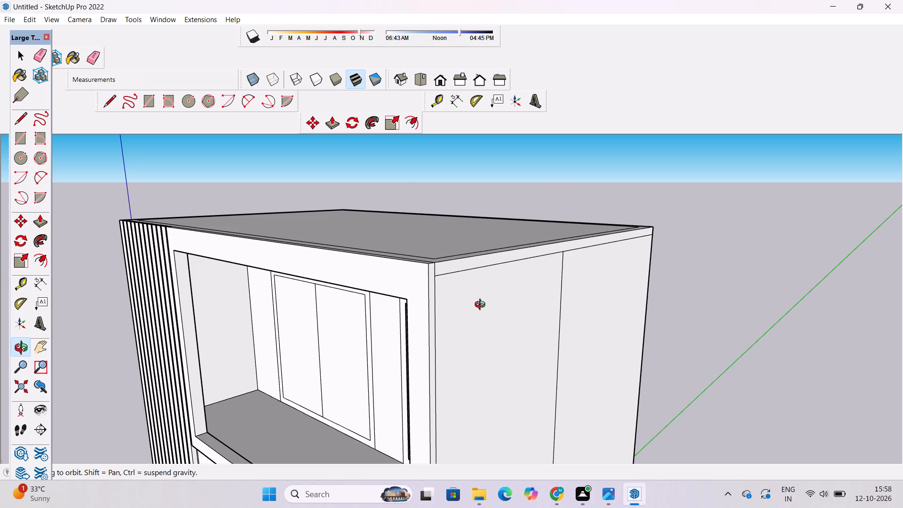
drag(482, 306, 436, 384)
ctrl+scroll(436, 384, down, 9)
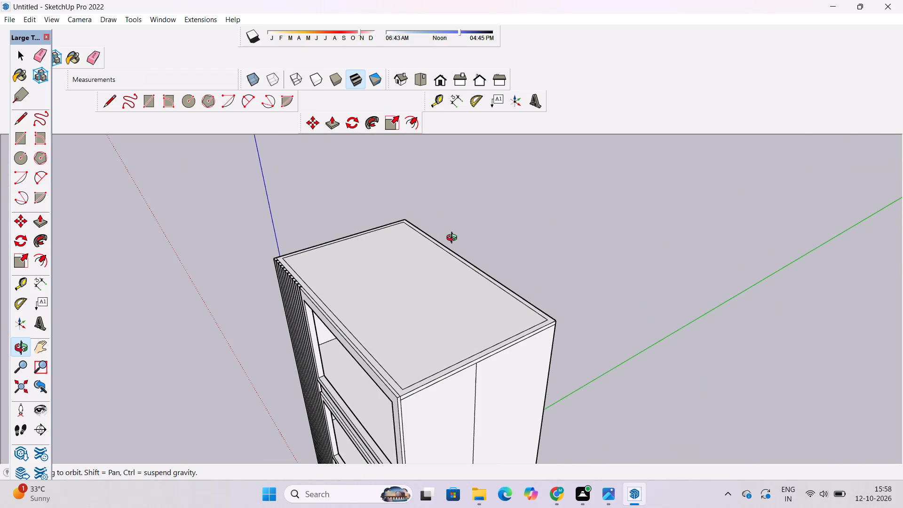
ctrl+scroll(454, 239, down, 9)
drag(461, 393, 536, 287)
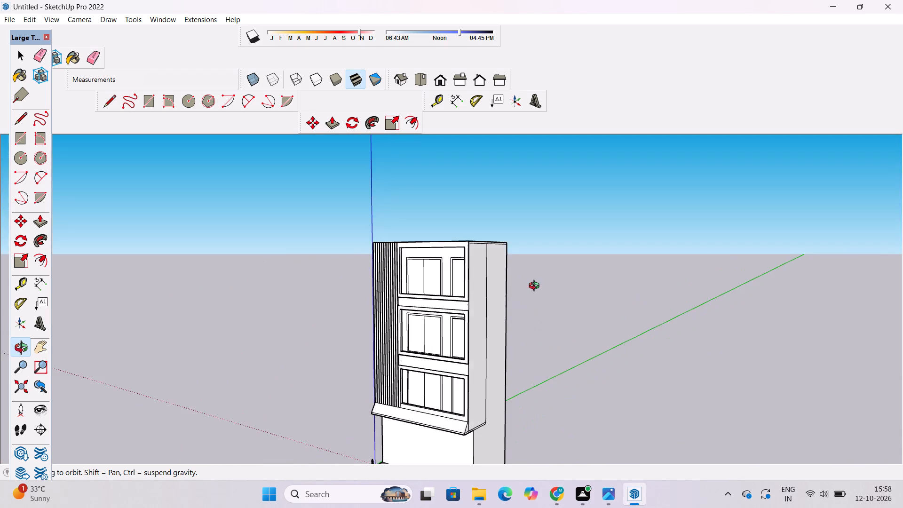
ctrl+scroll(536, 287, down, 6)
ctrl+scroll(536, 287, up, 7)
drag(481, 397, 484, 393)
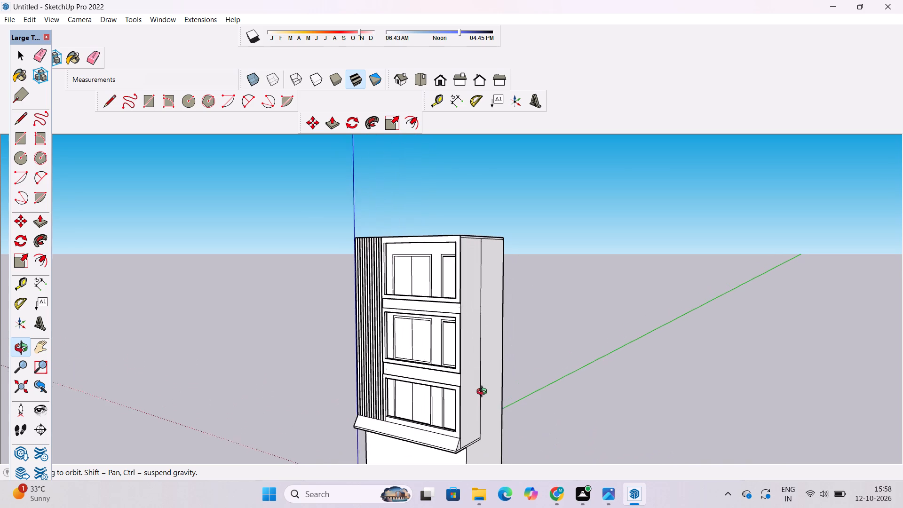
drag(484, 393, 485, 389)
scroll(483, 390, up, 1)
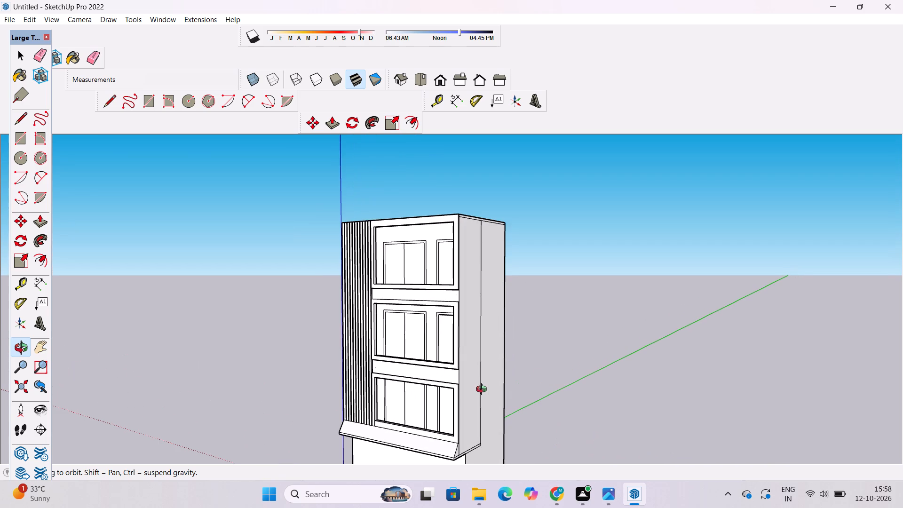
click(483, 390)
drag(428, 342, 439, 397)
ctrl+scroll(439, 397, down, 1)
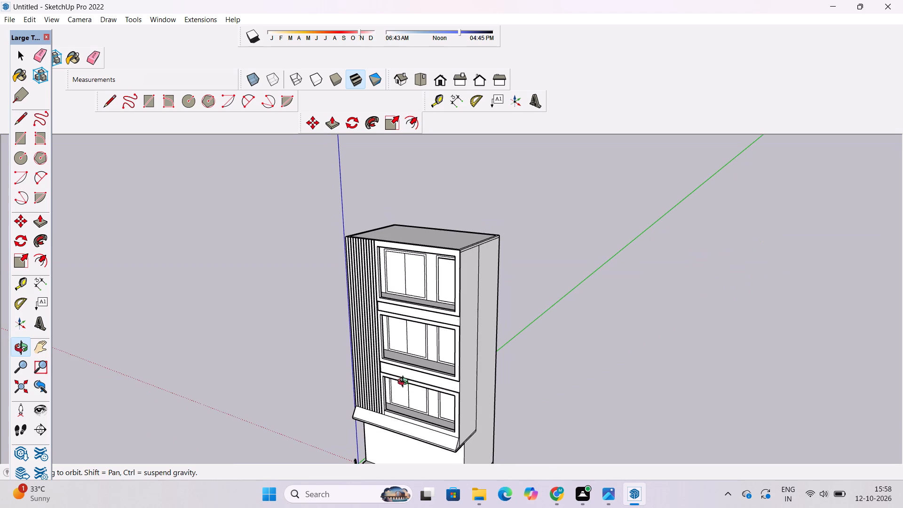
drag(403, 384, 421, 381)
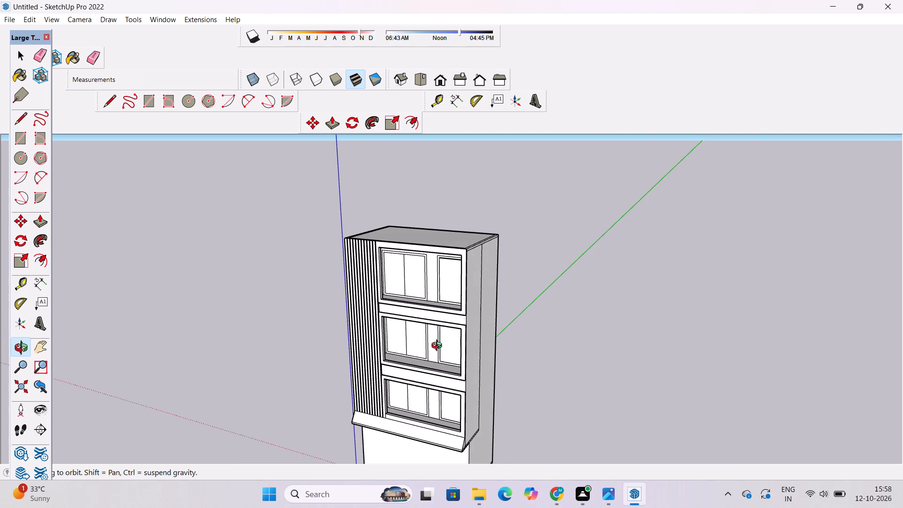
Examine the vertical ribs, the storey frames and the recessed window openings on the upper facade from several angles.
ctrl+scroll(439, 347, down, 1)
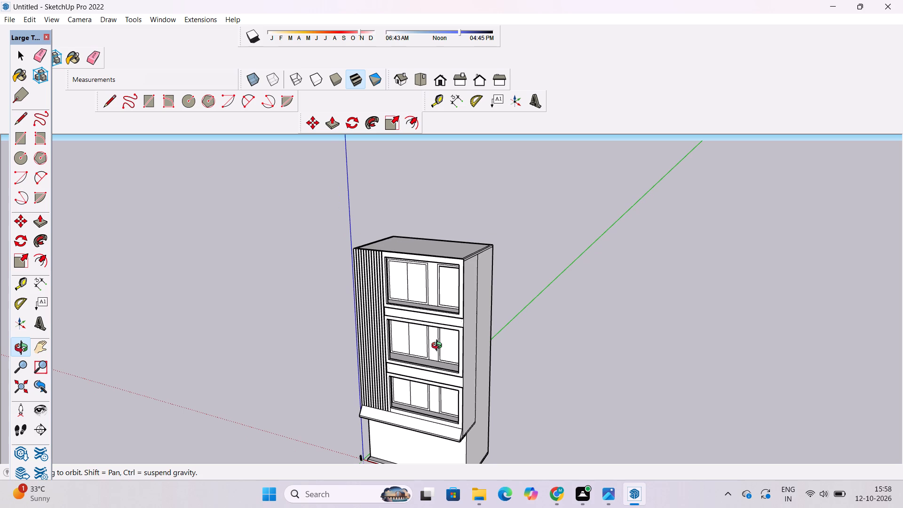
ctrl+scroll(439, 347, down, 5)
ctrl+scroll(439, 347, up, 9)
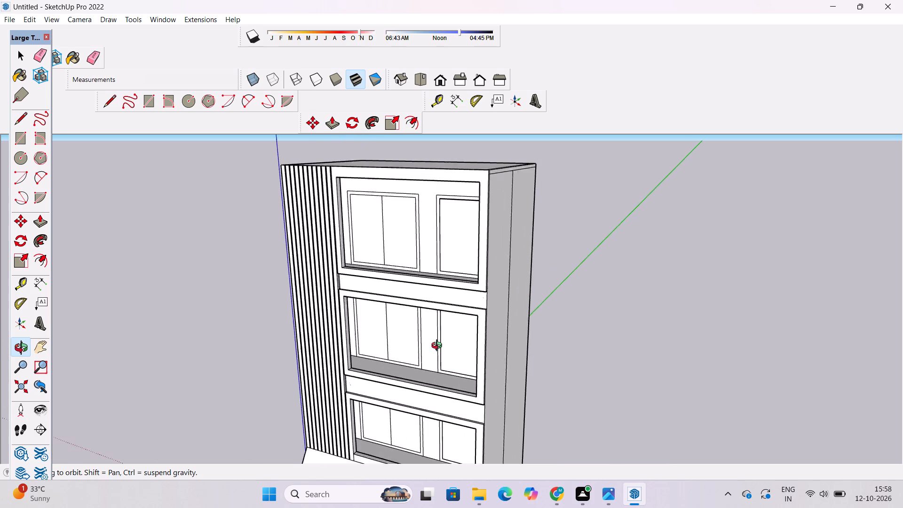
ctrl+scroll(439, 347, up, 2)
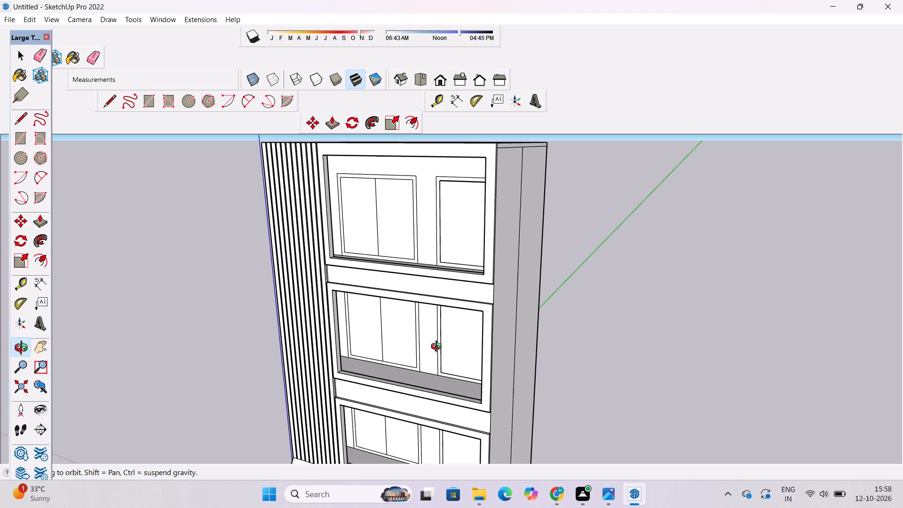
drag(270, 190, 279, 207)
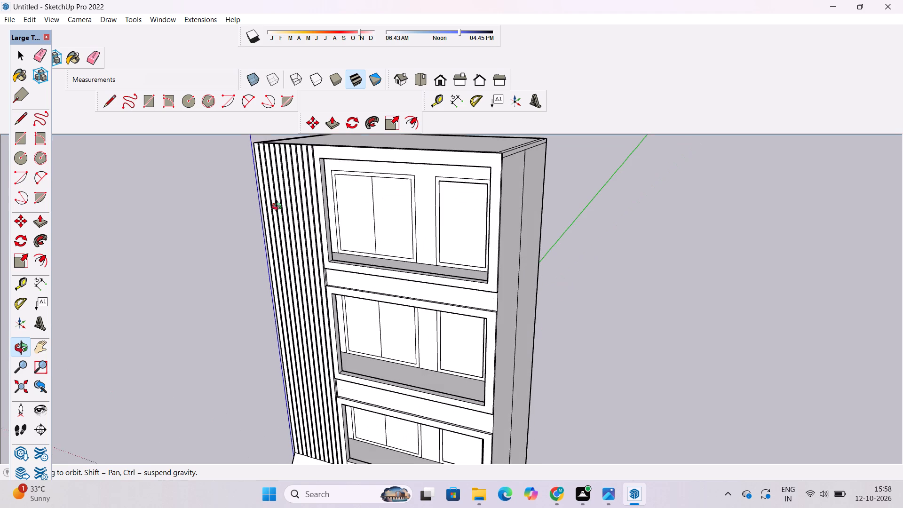
drag(279, 207, 279, 205)
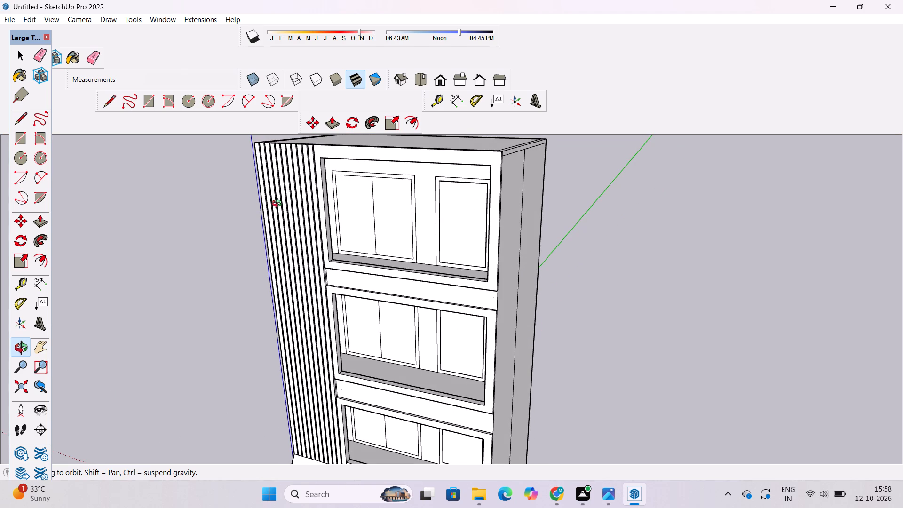
shift+drag(331, 302, 338, 248)
drag(337, 248, 469, 222)
shift+drag(456, 233, 416, 275)
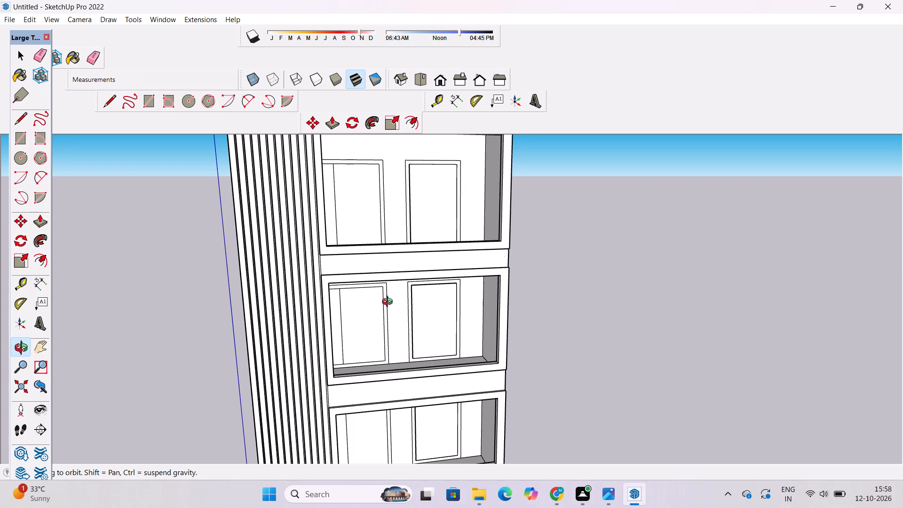
drag(343, 276, 363, 270)
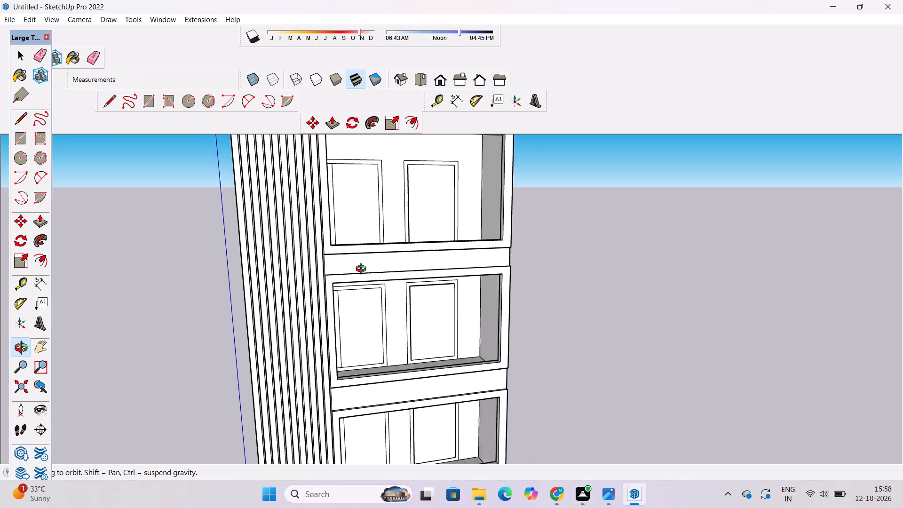
drag(363, 270, 336, 273)
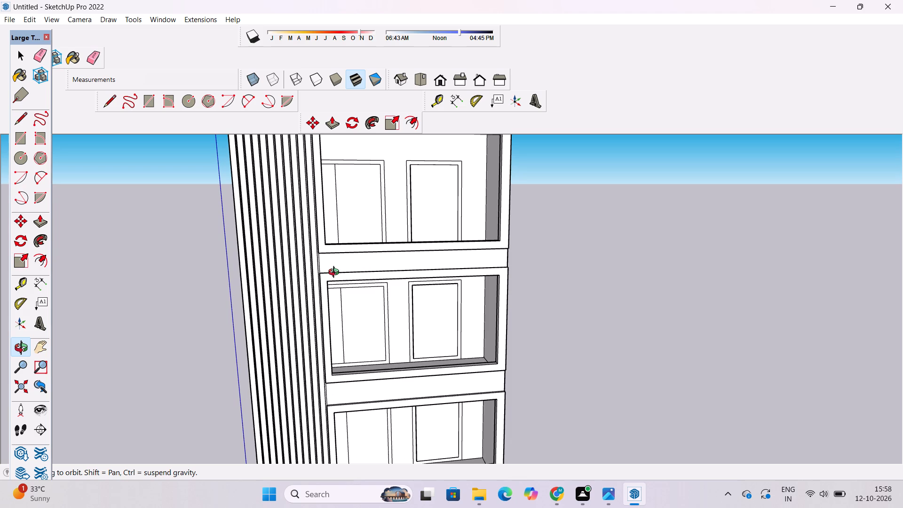
drag(336, 273, 337, 268)
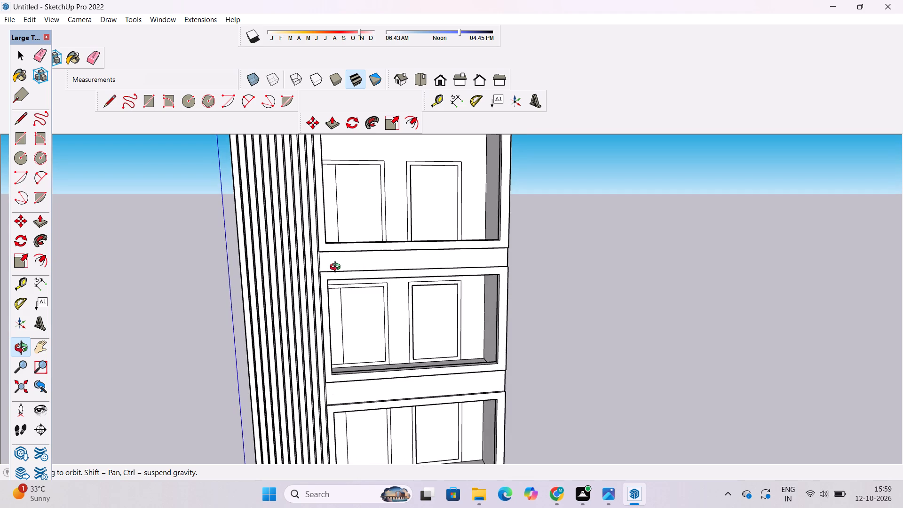
drag(337, 268, 347, 260)
click(347, 260)
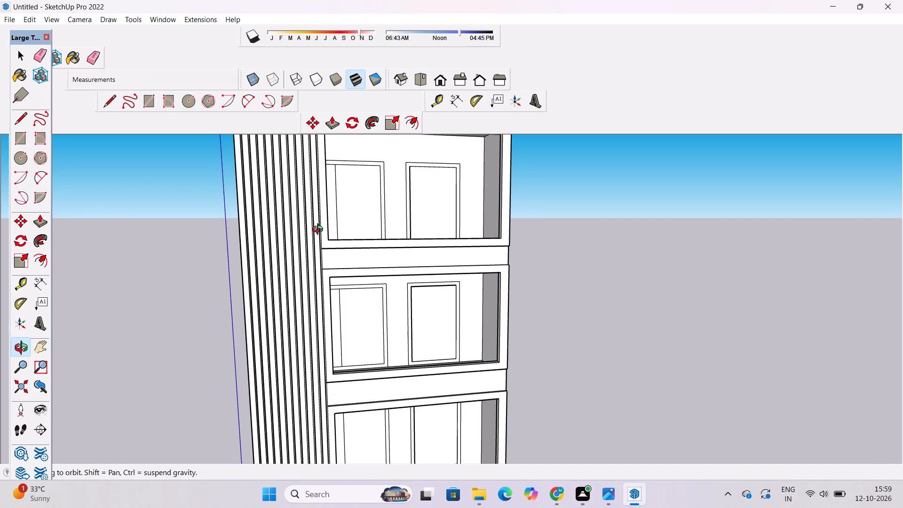
key(space)
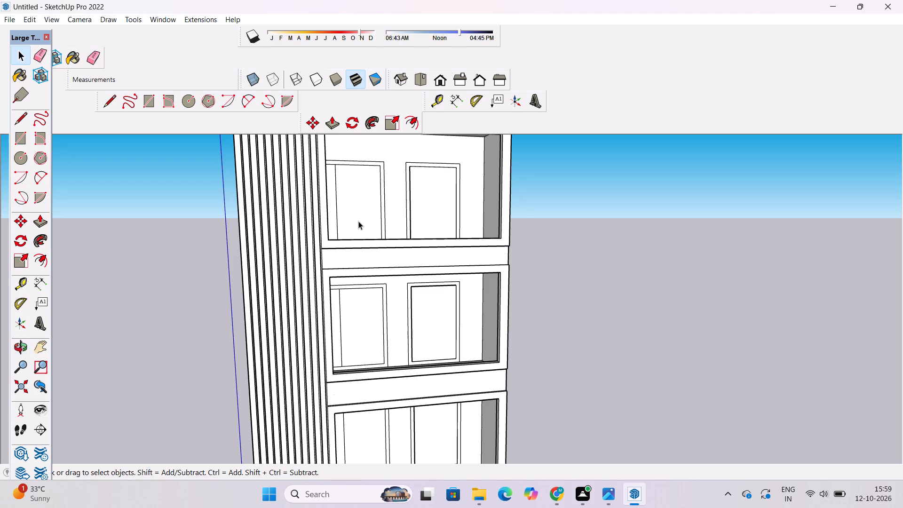
key(o)
shift+drag(369, 244, 327, 263)
drag(382, 291, 302, 294)
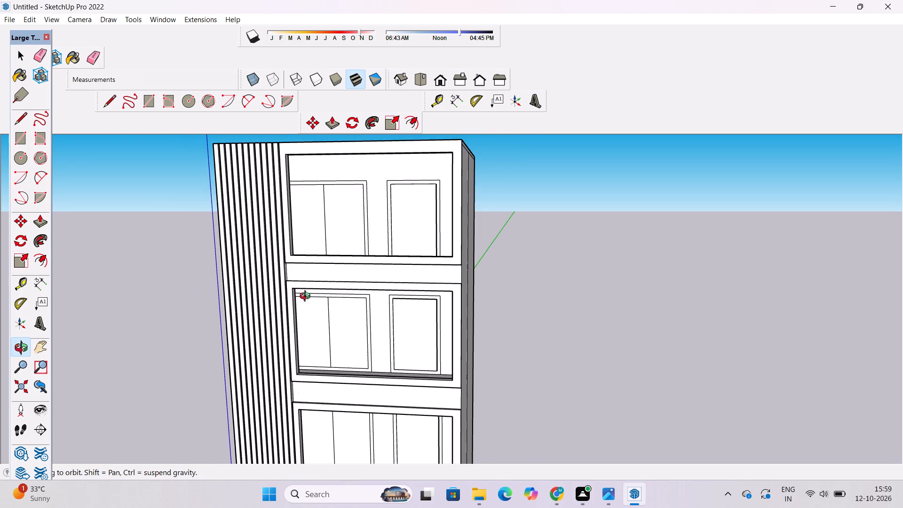
Examine the lower facade from both sides and below, including the ground-storey wall, sloped ledge, lowest opening and recessed bands.
scroll(307, 297, up, 3)
scroll(307, 297, down, 4)
drag(379, 327, 338, 329)
shift+drag(326, 380, 321, 161)
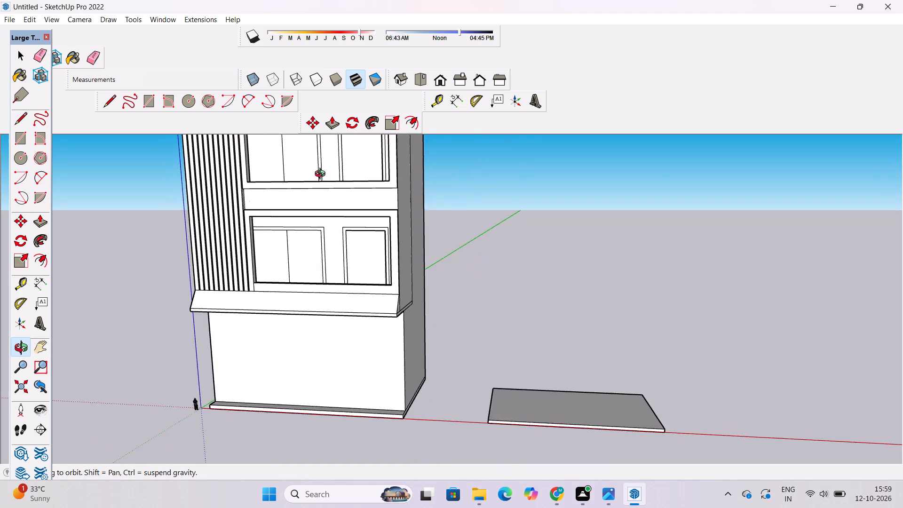
drag(340, 212, 438, 346)
drag(401, 344, 324, 321)
drag(333, 305, 477, 317)
drag(494, 317, 634, 169)
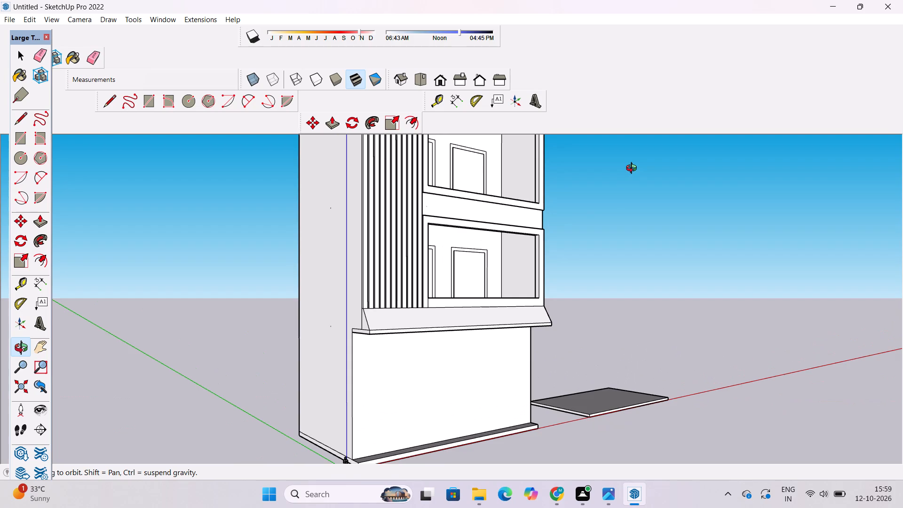
scroll(527, 250, up, 4)
drag(569, 247, 448, 127)
scroll(467, 231, up, 3)
drag(438, 256, 344, 323)
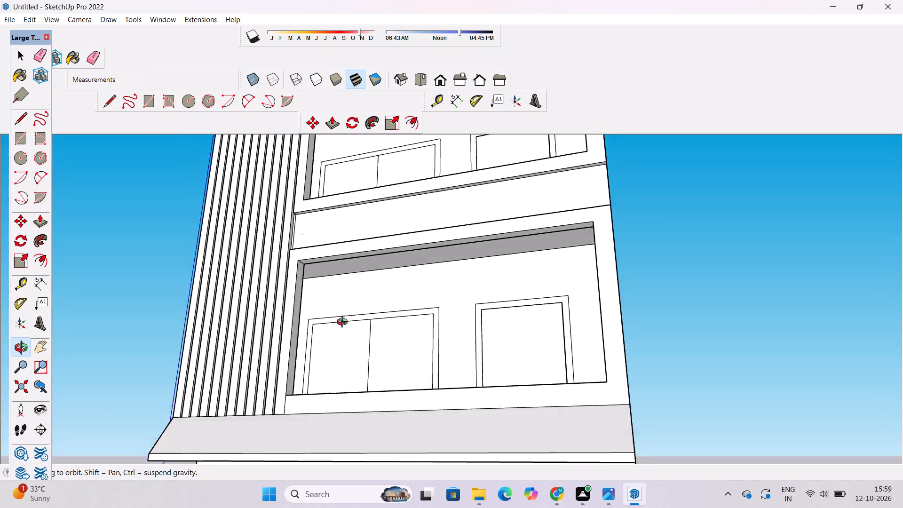
drag(344, 323, 317, 357)
scroll(319, 317, down, 8)
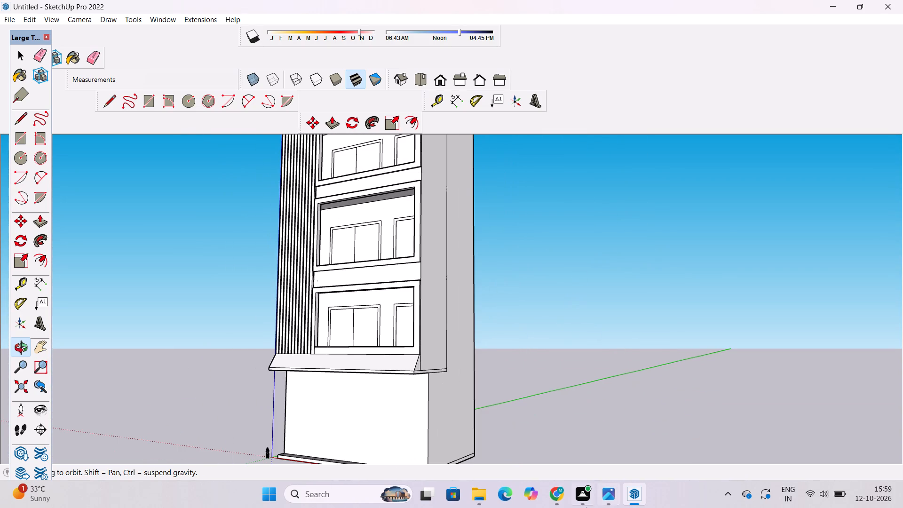
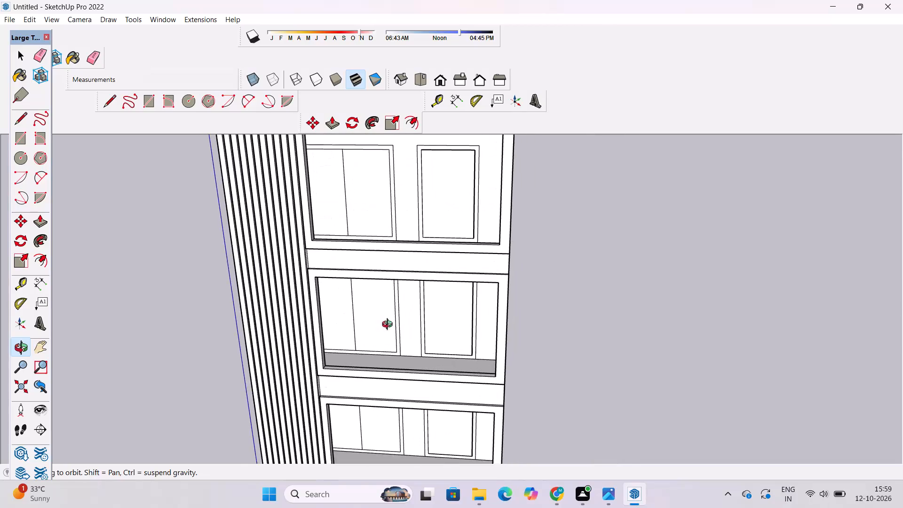
Examine the upper storeys' recessed openings, panels and frames from above, close up and from below.
shift+drag(434, 300, 381, 310)
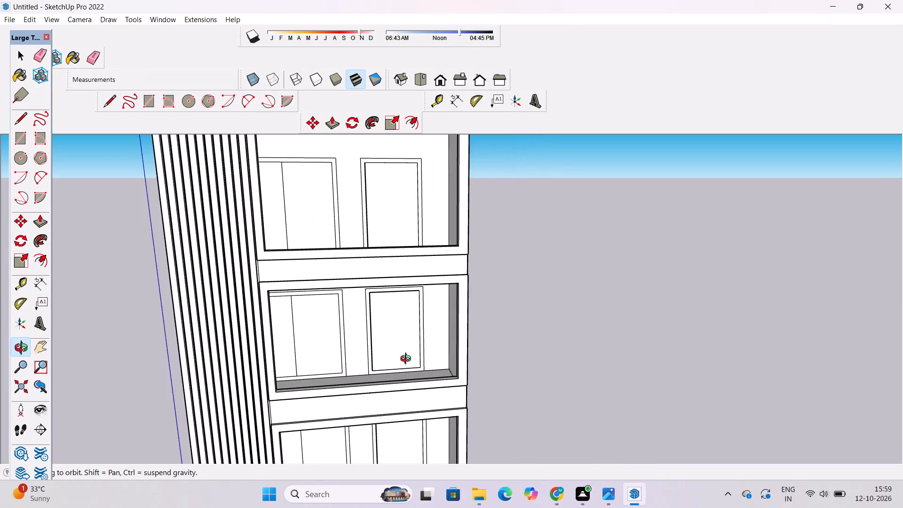
drag(408, 360, 366, 297)
scroll(303, 226, down, 4)
shift+drag(316, 198, 331, 259)
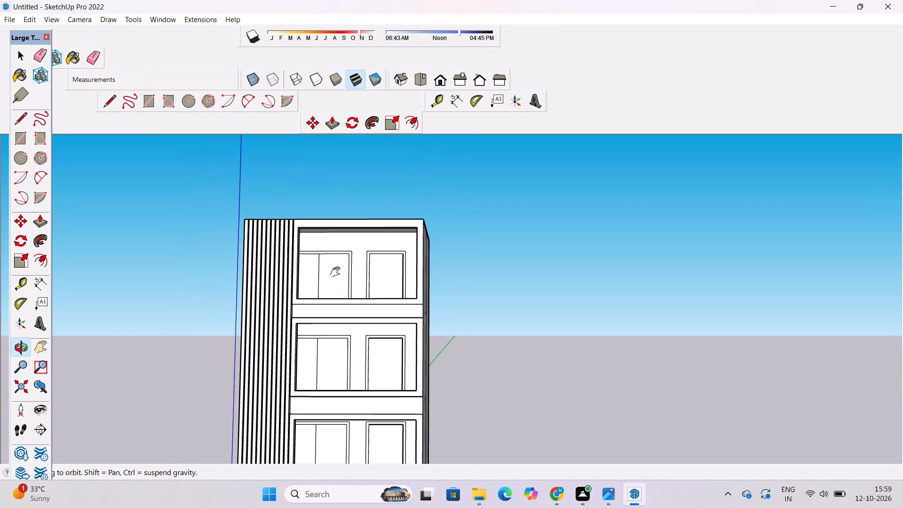
scroll(340, 276, up, 4)
shift+drag(346, 294, 326, 219)
drag(310, 230, 320, 302)
shift+drag(337, 203, 349, 302)
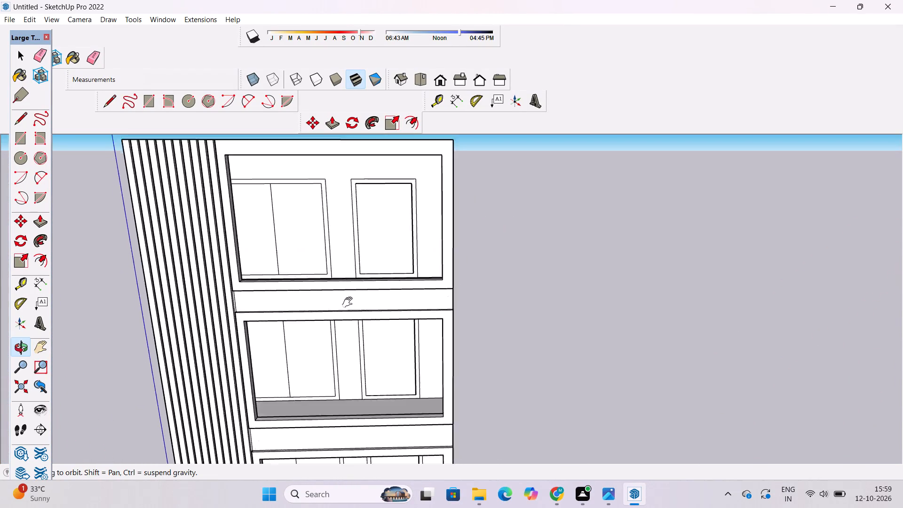
shift+drag(349, 302, 359, 333)
shift+drag(359, 333, 290, 294)
scroll(301, 286, up, 11)
shift+drag(341, 309, 322, 250)
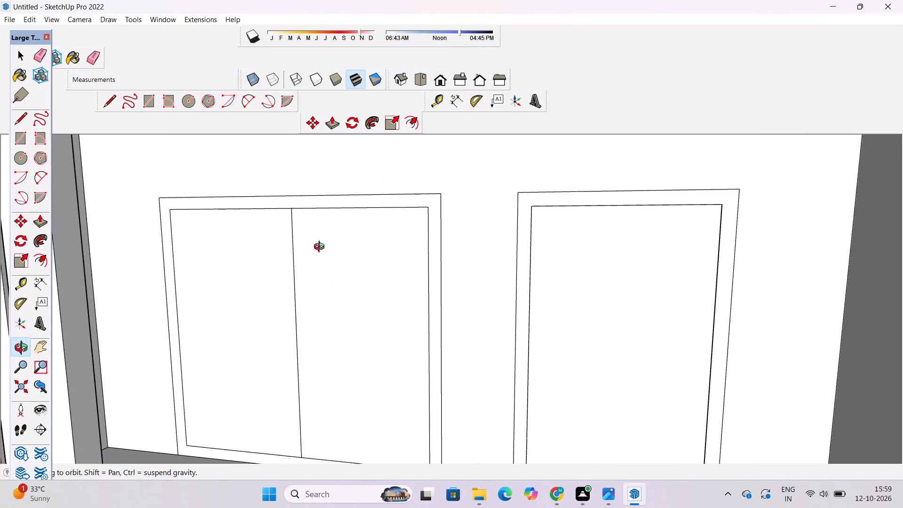
scroll(318, 236, down, 6)
drag(344, 263, 354, 170)
scroll(373, 164, down, 5)
drag(369, 225, 374, 251)
drag(374, 252, 475, 214)
scroll(475, 214, down, 2)
drag(474, 214, 458, 251)
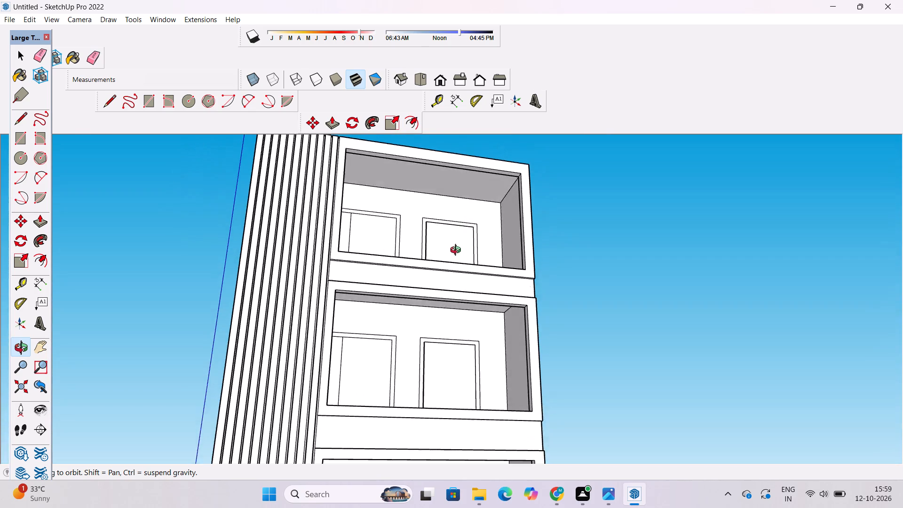
drag(458, 251, 451, 260)
Examine the ribs, storey frames and roof edge, ending close up on the front sill of the upper recessed opening.
scroll(451, 260, down, 3)
drag(451, 251, 422, 318)
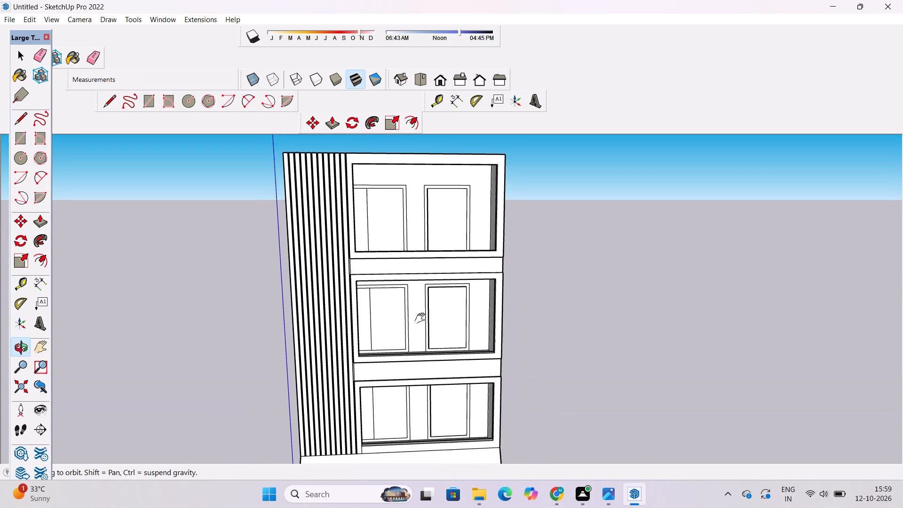
drag(422, 318, 422, 318)
scroll(419, 309, up, 1)
shift+drag(419, 309, 419, 338)
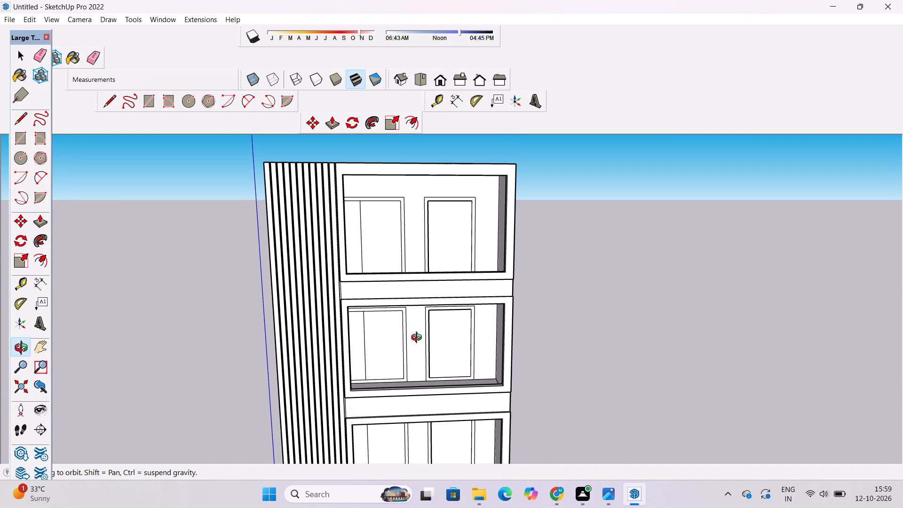
drag(419, 338, 419, 311)
scroll(407, 316, up, 3)
shift+drag(407, 316, 407, 344)
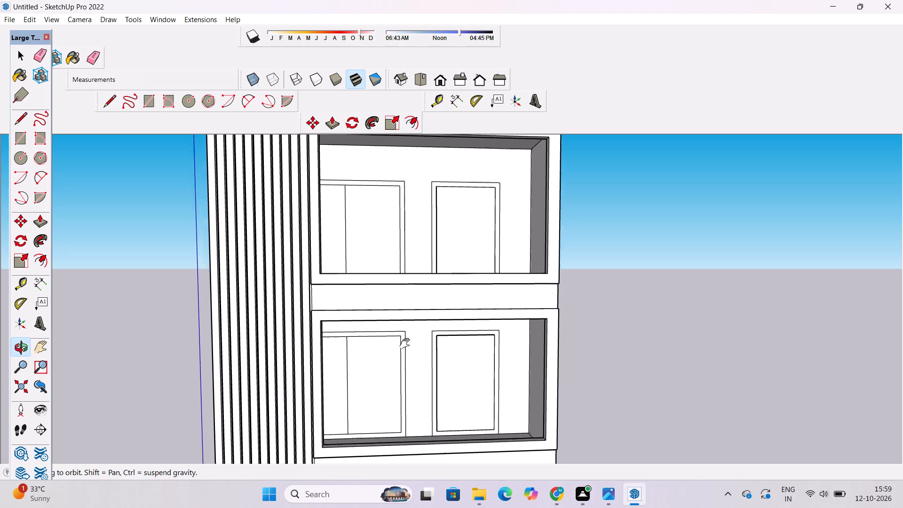
shift+drag(407, 344, 407, 349)
scroll(408, 349, up, 4)
scroll(408, 348, down, 5)
drag(420, 329, 425, 368)
scroll(445, 345, down, 5)
shift+drag(479, 310, 479, 356)
scroll(476, 357, up, 6)
shift+drag(474, 354, 475, 344)
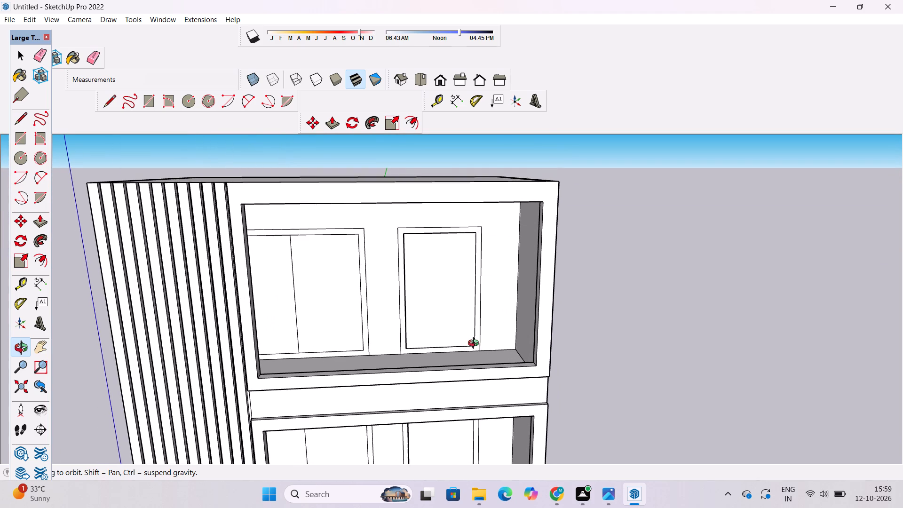
click(475, 344)
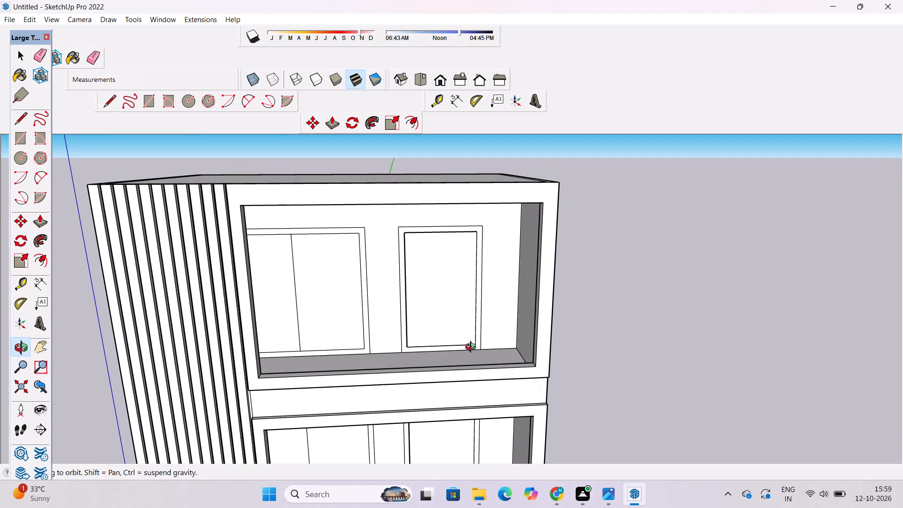
scroll(473, 348, down, 3)
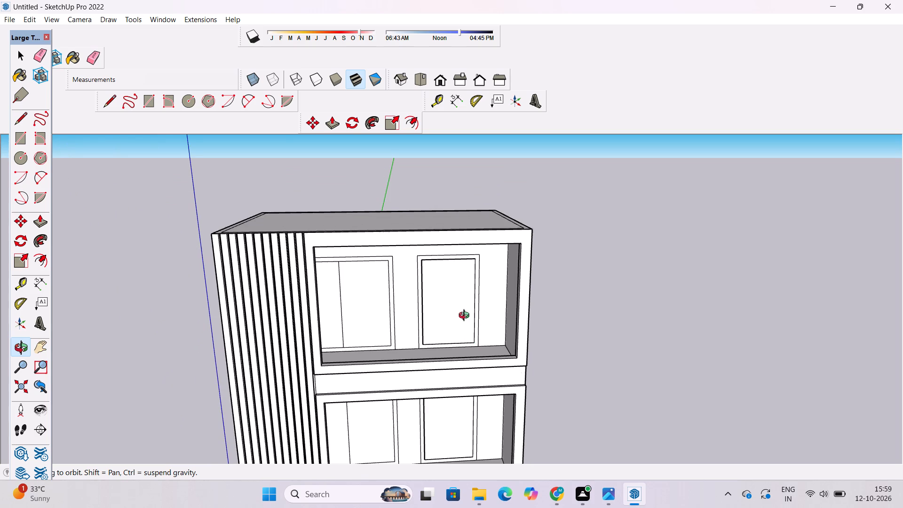
shift+drag(466, 317, 464, 321)
drag(467, 365, 456, 418)
scroll(485, 389, up, 5)
drag(487, 388, 487, 324)
drag(487, 324, 487, 353)
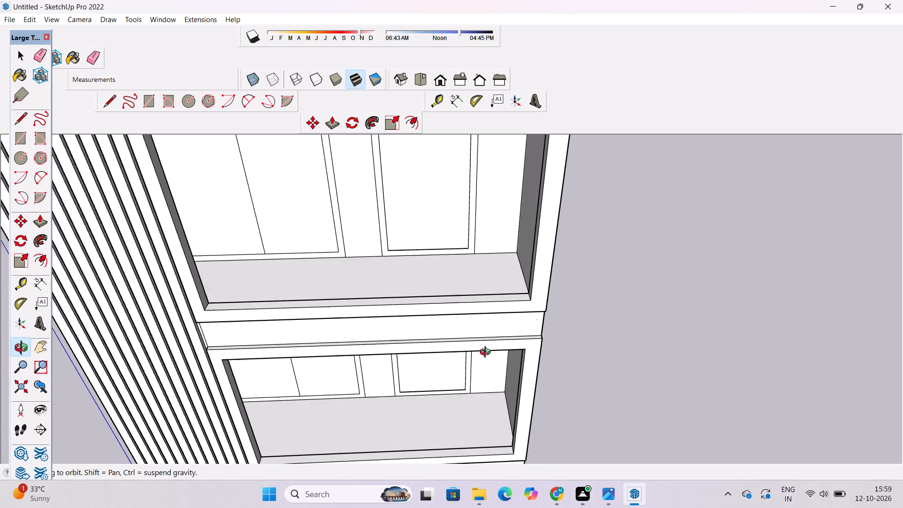
drag(487, 353, 487, 360)
scroll(500, 302, up, 5)
shift+drag(494, 295, 491, 303)
drag(494, 313, 489, 351)
scroll(489, 351, up, 4)
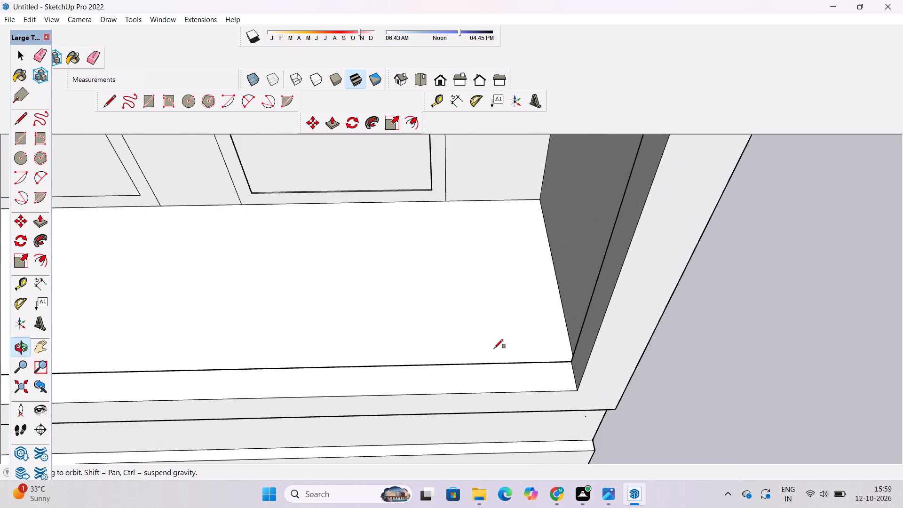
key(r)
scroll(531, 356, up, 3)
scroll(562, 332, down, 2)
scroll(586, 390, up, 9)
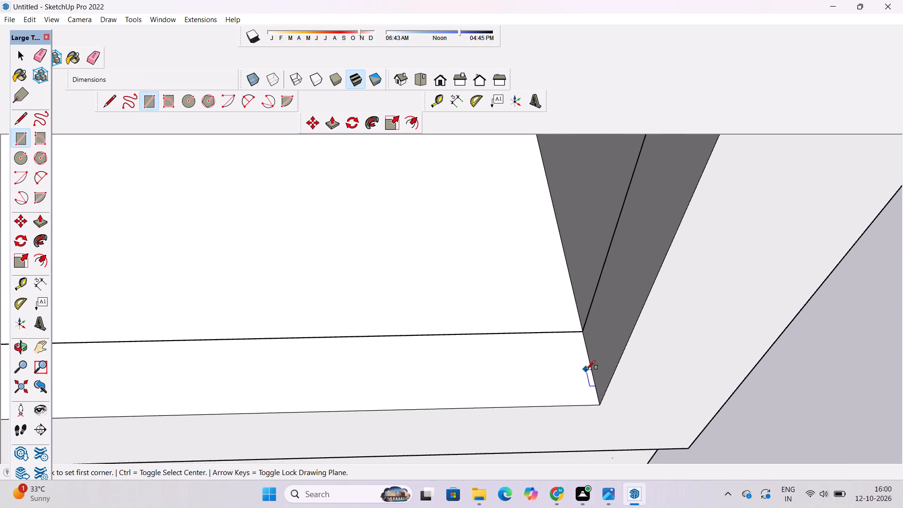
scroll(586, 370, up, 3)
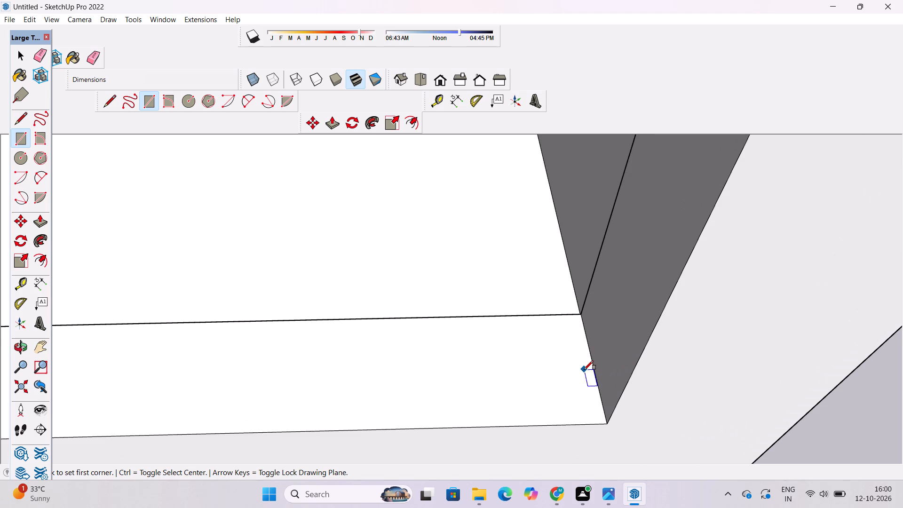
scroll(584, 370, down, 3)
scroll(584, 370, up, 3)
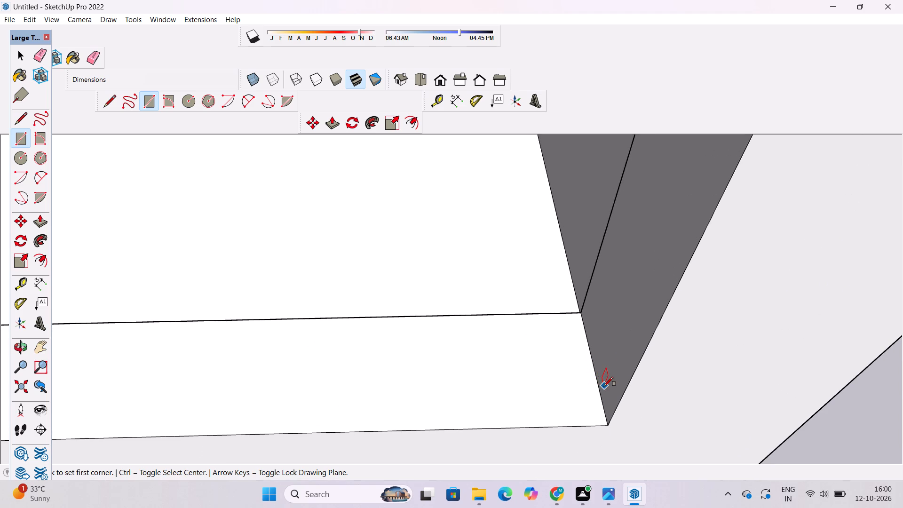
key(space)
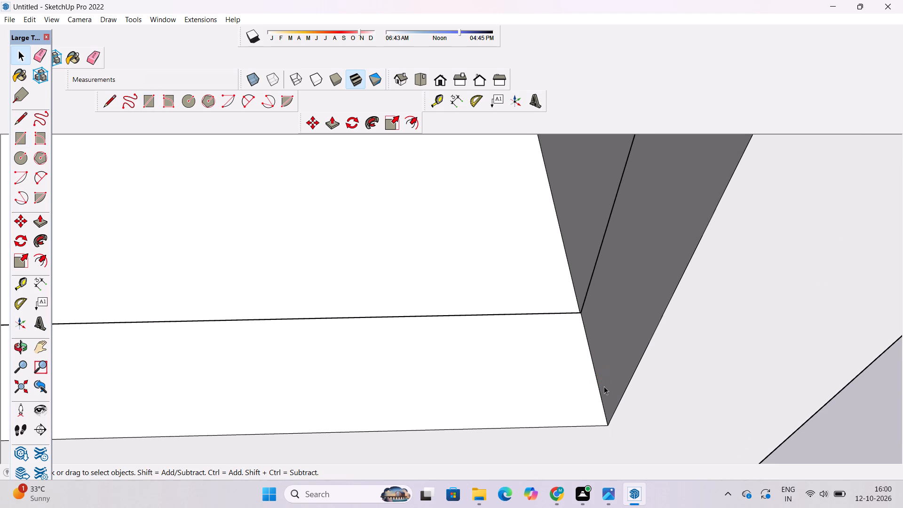
Place a guide lengthwise along the middle of the upper opening's front sill, about 1' 5" from its inner edge.
key(t)
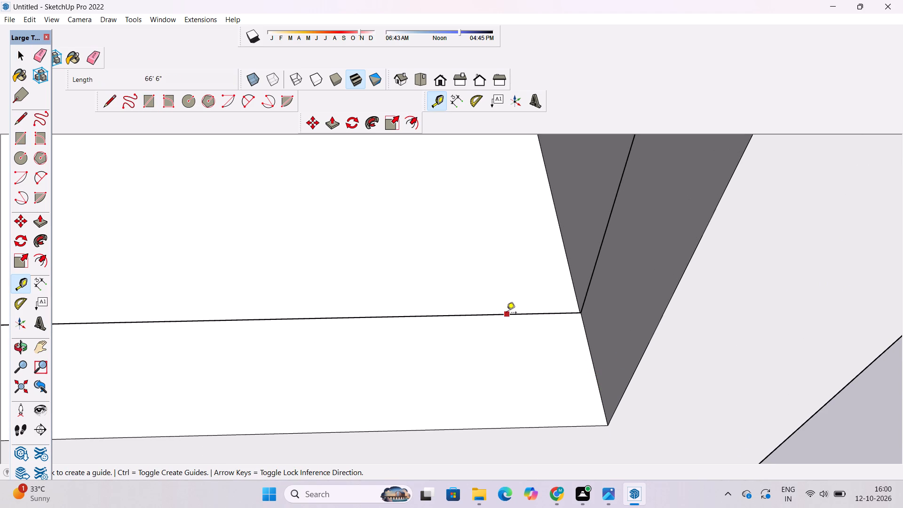
click(507, 314)
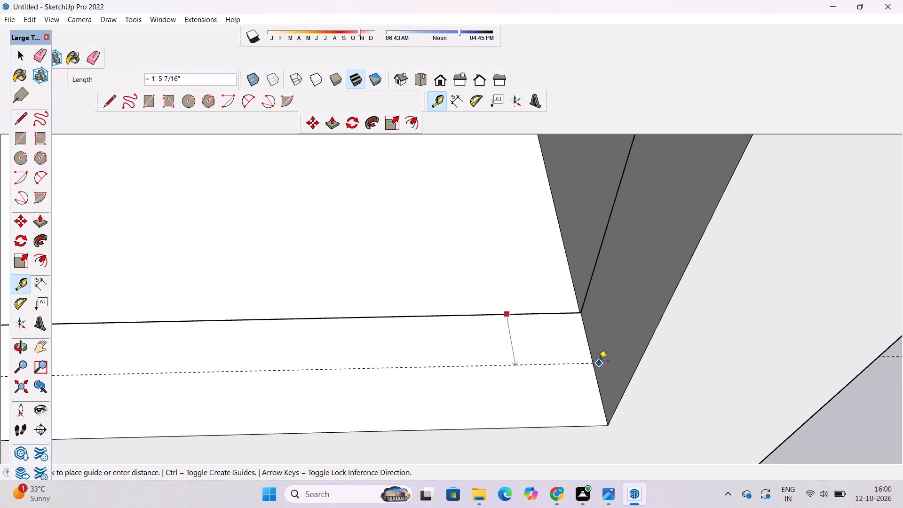
click(593, 366)
key(space)
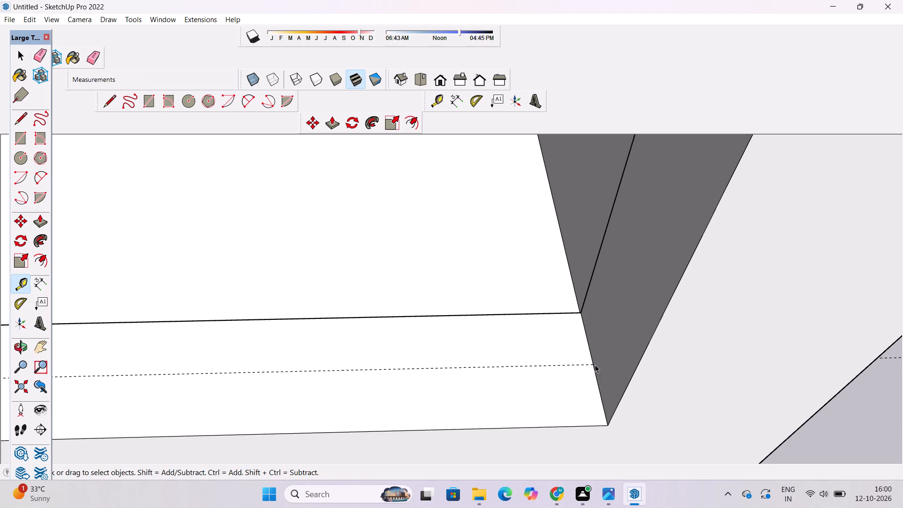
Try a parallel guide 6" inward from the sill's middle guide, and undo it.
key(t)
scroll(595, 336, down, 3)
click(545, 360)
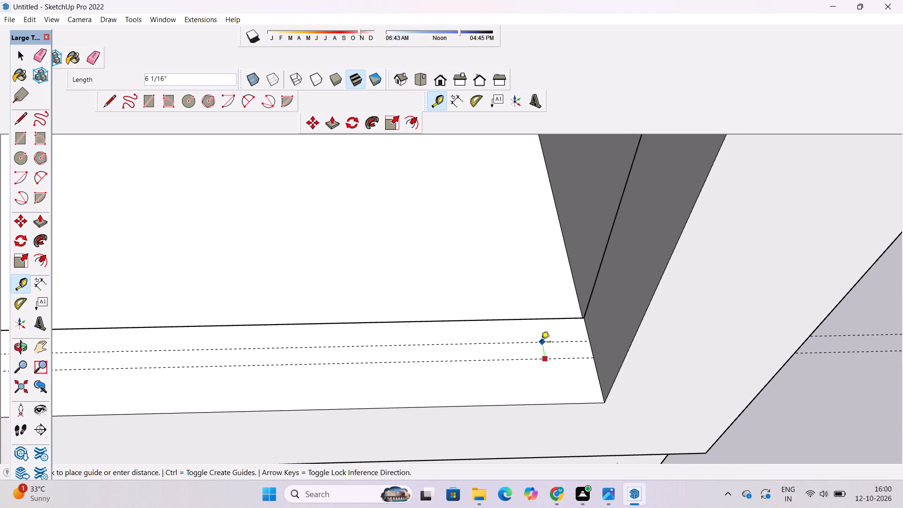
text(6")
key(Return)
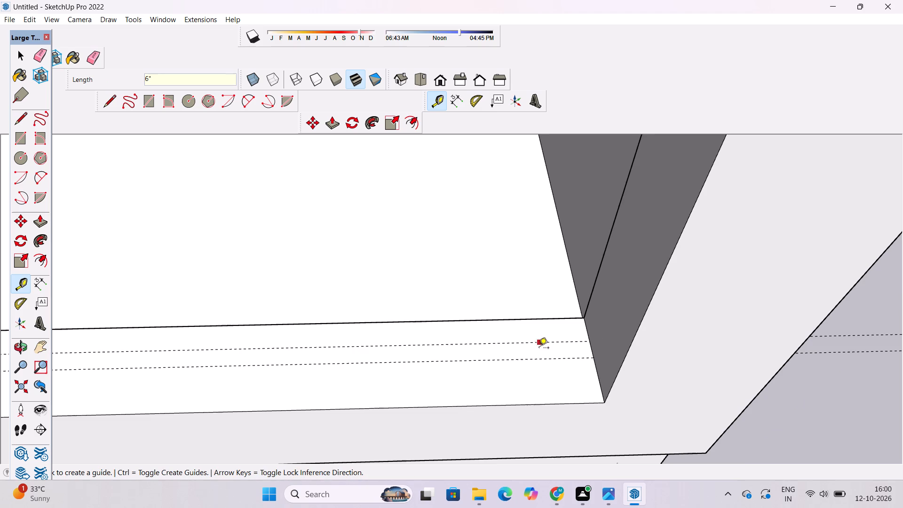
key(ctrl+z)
Add two parallel guides, one 3" to either side of the sill's middle guide.
click(502, 359)
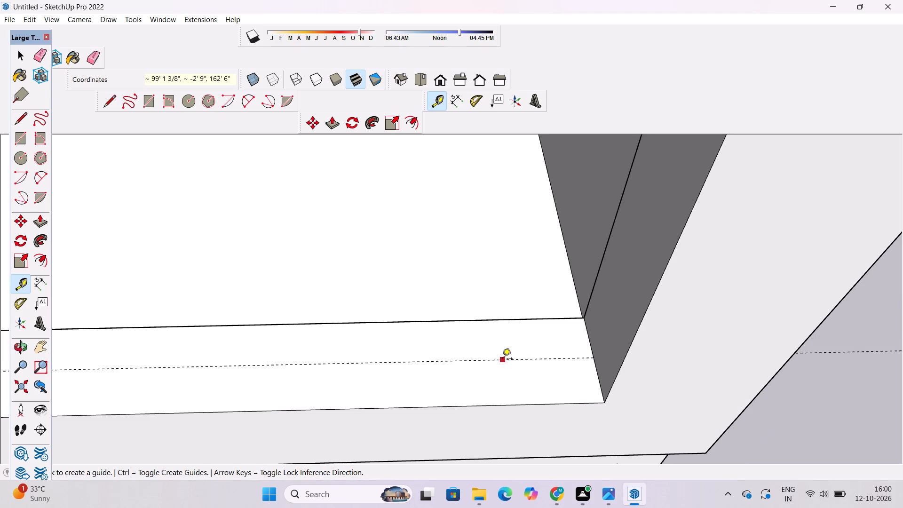
text(3")
key(Return)
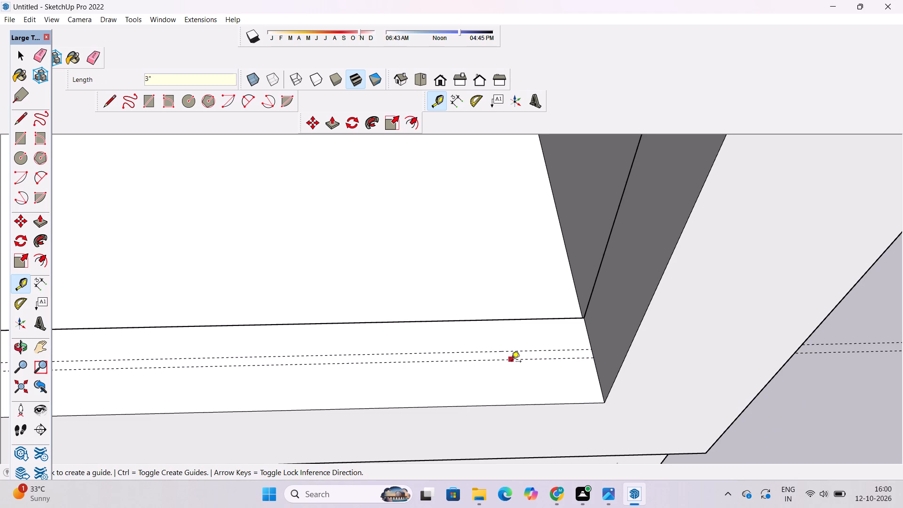
click(513, 361)
text(3")
key(Return)
Draw a 6" by 66' 6" rectangle between the two outer guides along the full length of the sill.
key(r)
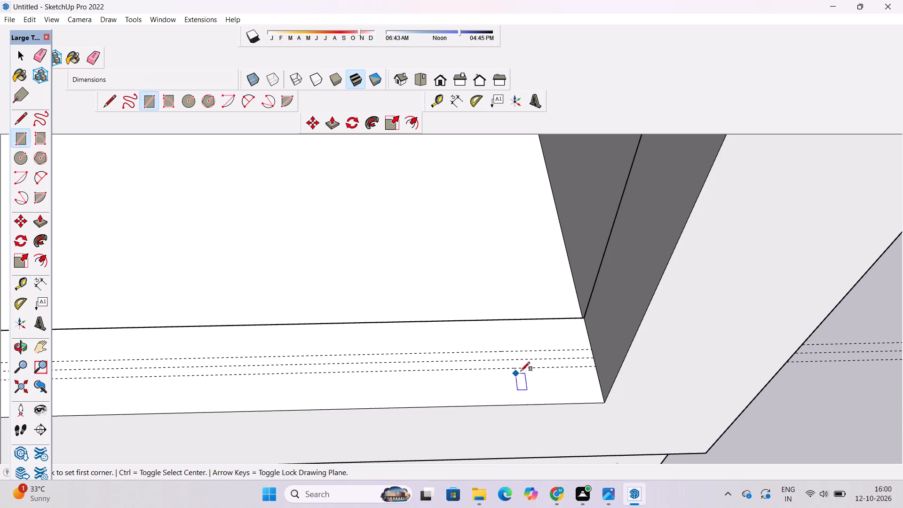
click(591, 349)
scroll(591, 349, down, 4)
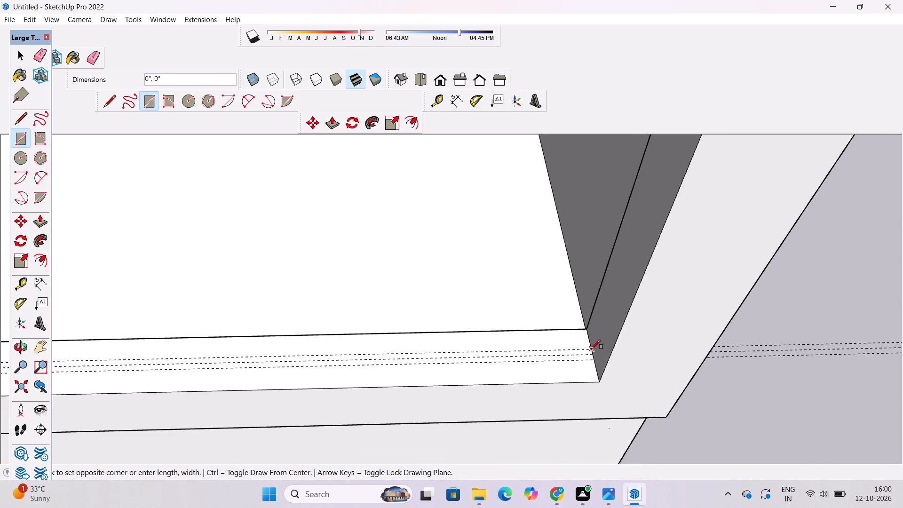
scroll(591, 349, down, 18)
scroll(247, 355, up, 20)
scroll(247, 355, up, 2)
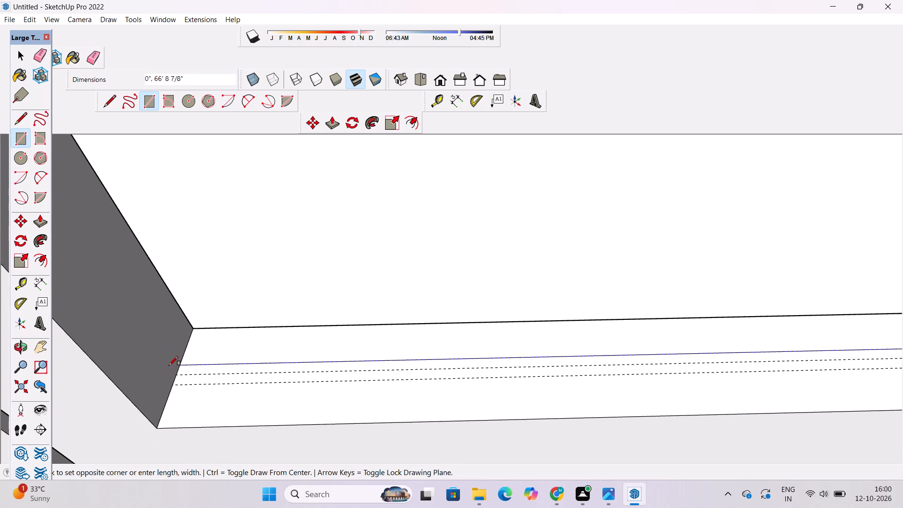
click(174, 386)
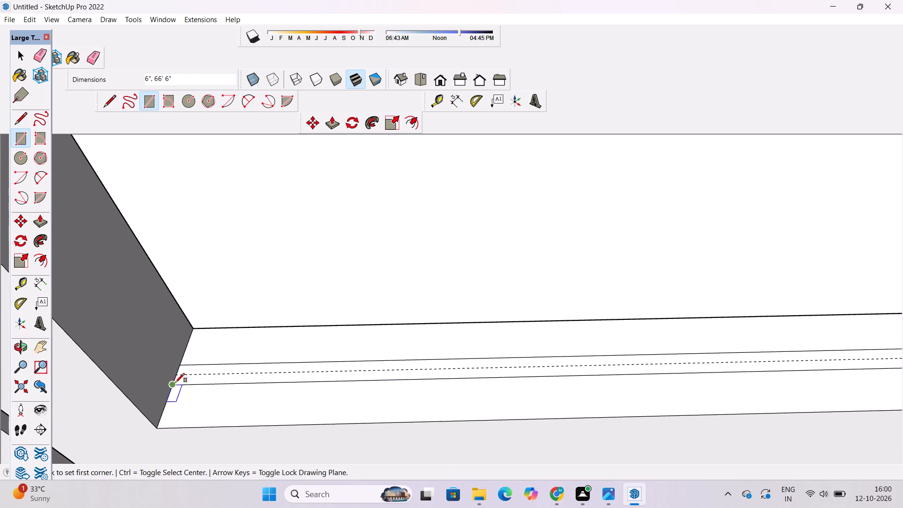
Erase the three construction guides running along the sill.
key(space)
key(e)
click(218, 374)
key(space)
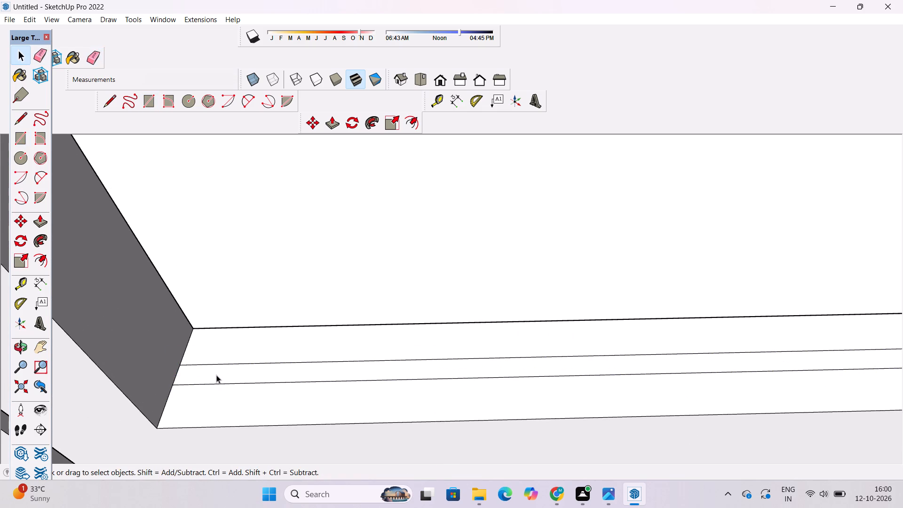
key(o)
scroll(213, 355, down, 18)
shift+drag(249, 360, 222, 383)
drag(294, 415, 297, 397)
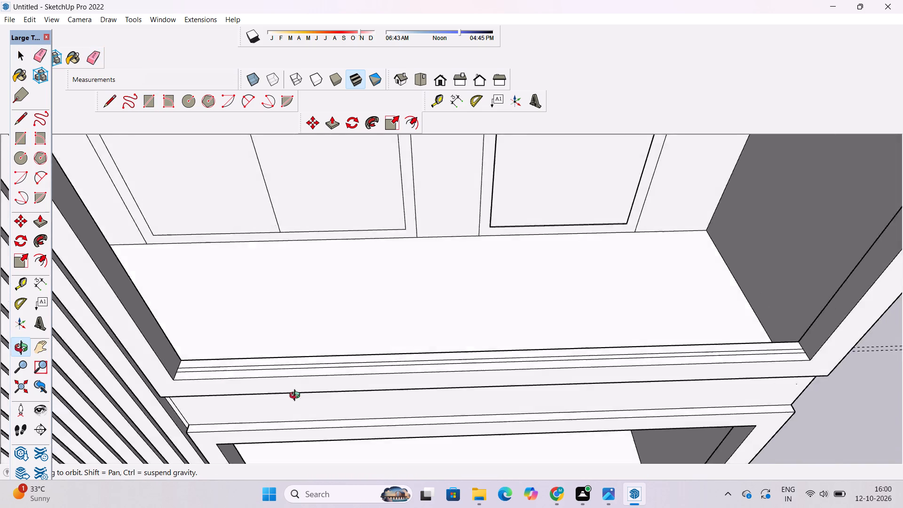
drag(297, 397, 297, 337)
shift+drag(404, 320, 193, 345)
drag(428, 322, 424, 348)
shift+drag(435, 358, 342, 333)
key(e)
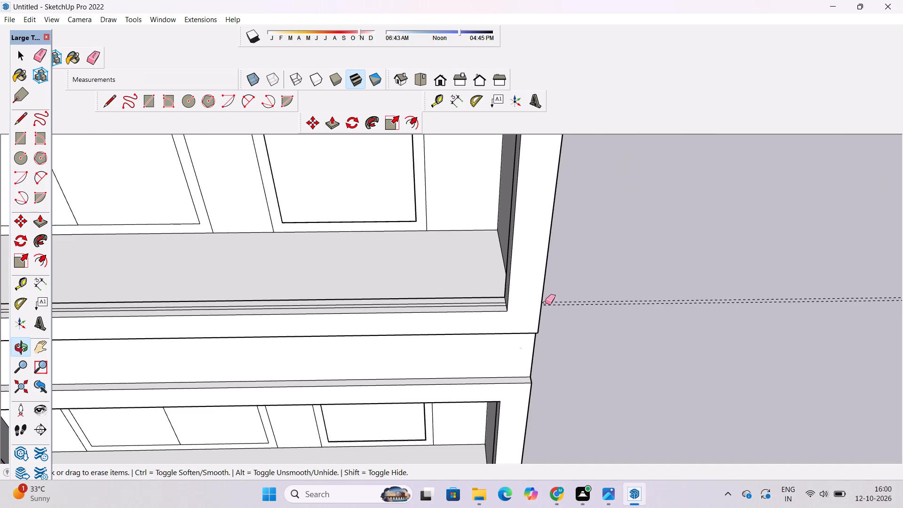
drag(582, 274, 578, 308)
key(space)
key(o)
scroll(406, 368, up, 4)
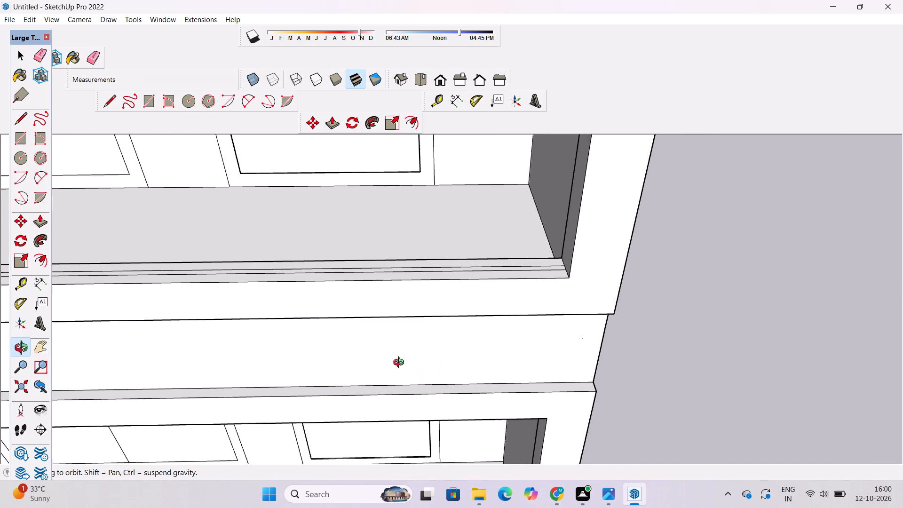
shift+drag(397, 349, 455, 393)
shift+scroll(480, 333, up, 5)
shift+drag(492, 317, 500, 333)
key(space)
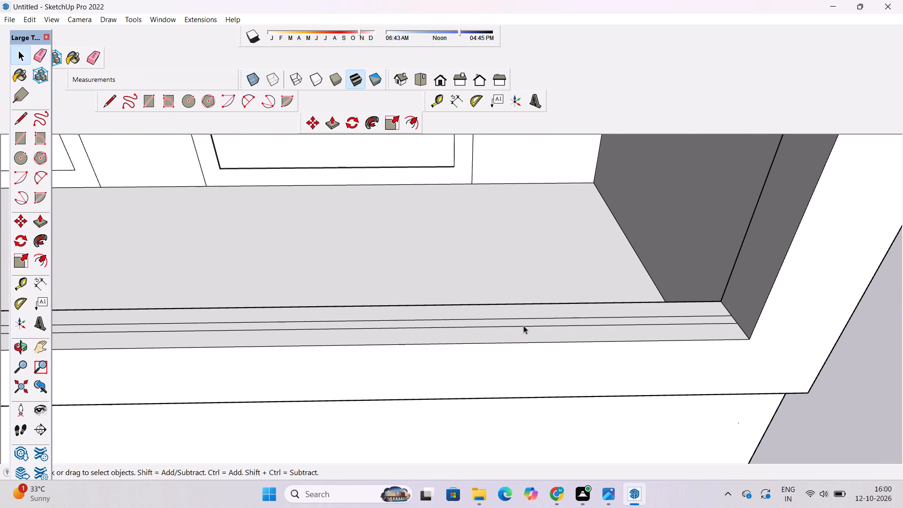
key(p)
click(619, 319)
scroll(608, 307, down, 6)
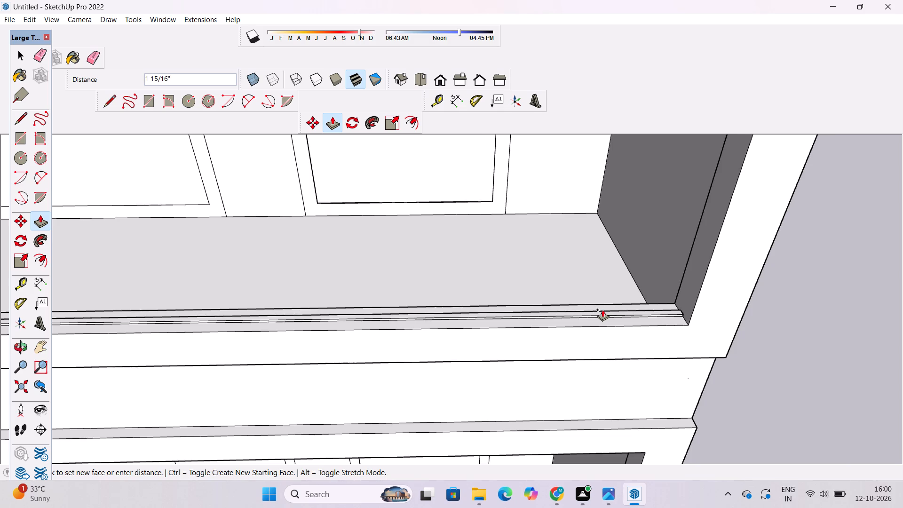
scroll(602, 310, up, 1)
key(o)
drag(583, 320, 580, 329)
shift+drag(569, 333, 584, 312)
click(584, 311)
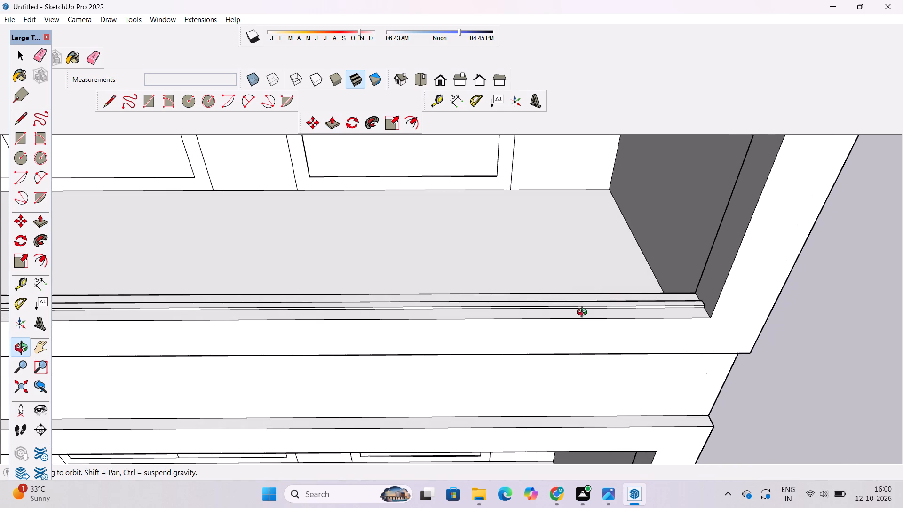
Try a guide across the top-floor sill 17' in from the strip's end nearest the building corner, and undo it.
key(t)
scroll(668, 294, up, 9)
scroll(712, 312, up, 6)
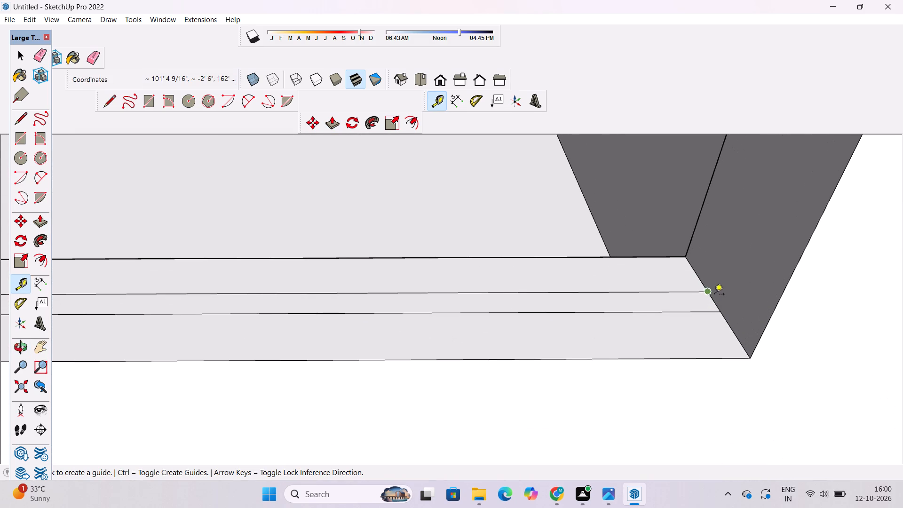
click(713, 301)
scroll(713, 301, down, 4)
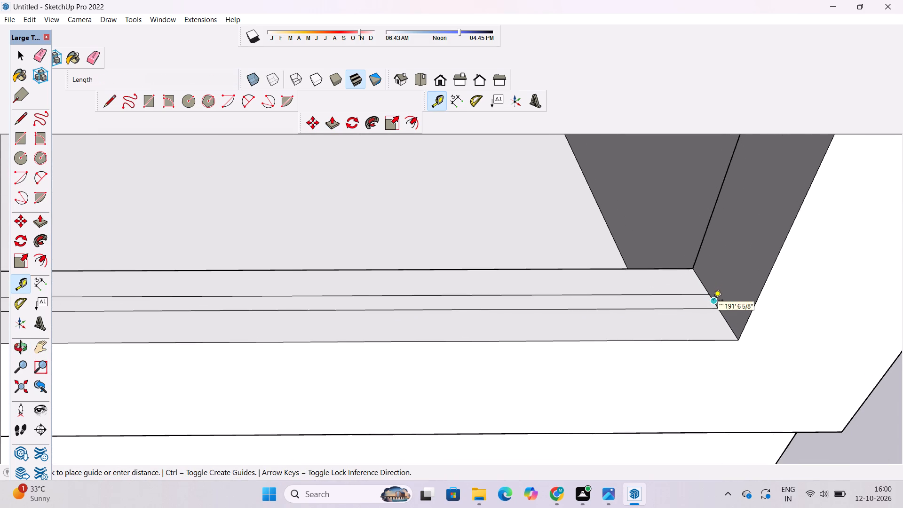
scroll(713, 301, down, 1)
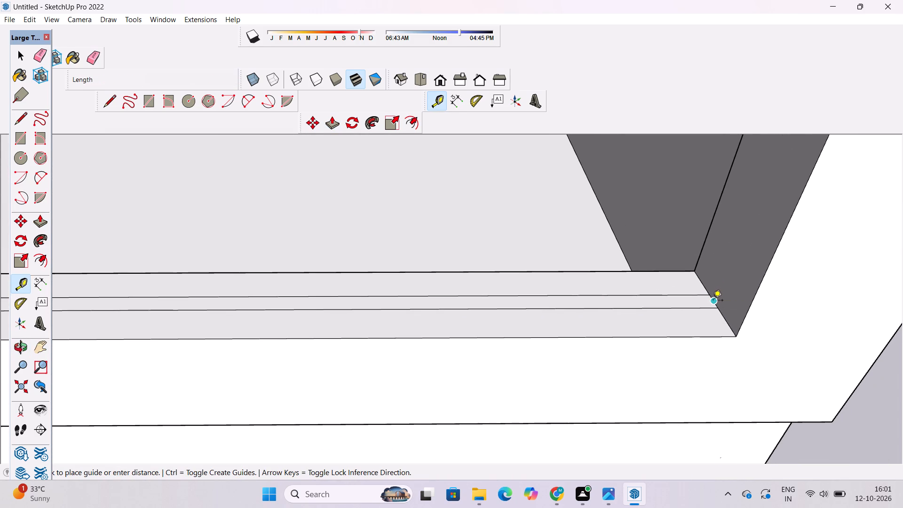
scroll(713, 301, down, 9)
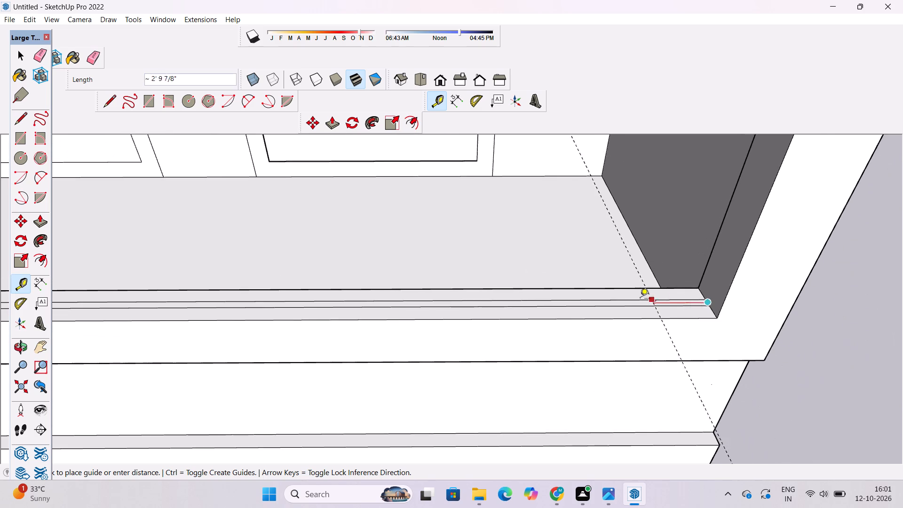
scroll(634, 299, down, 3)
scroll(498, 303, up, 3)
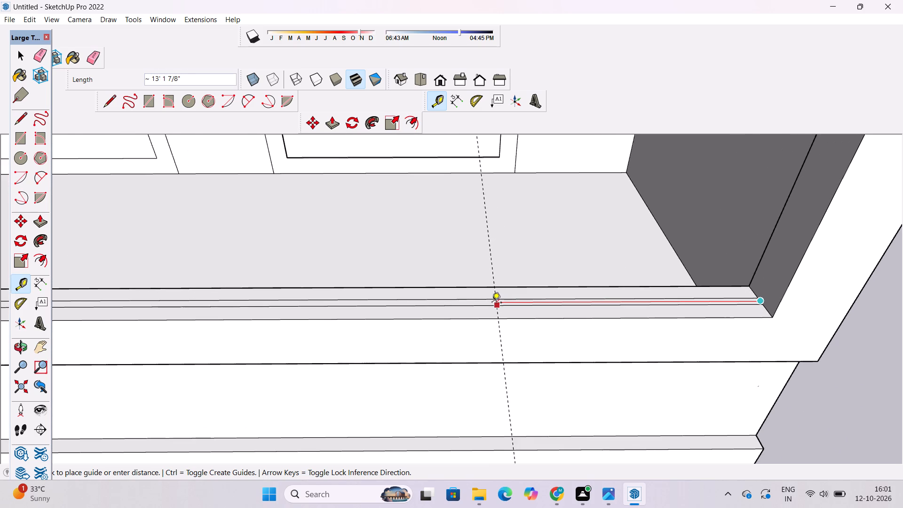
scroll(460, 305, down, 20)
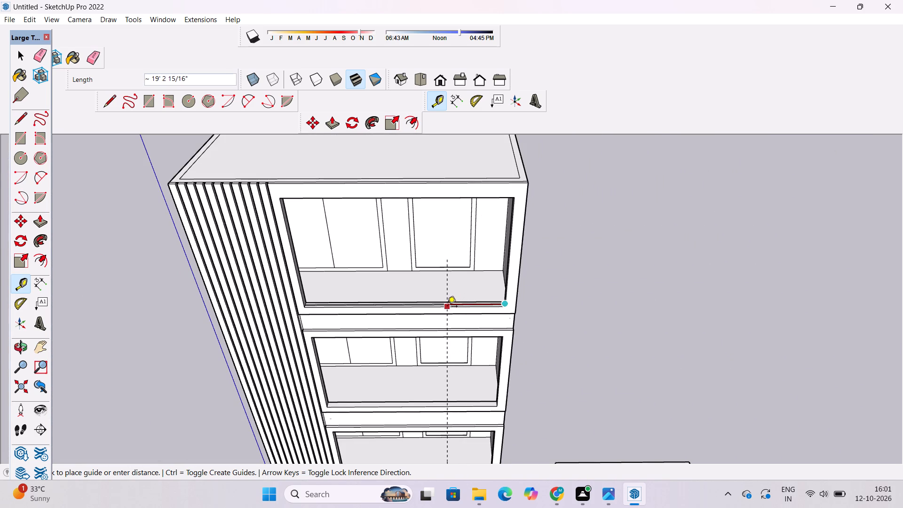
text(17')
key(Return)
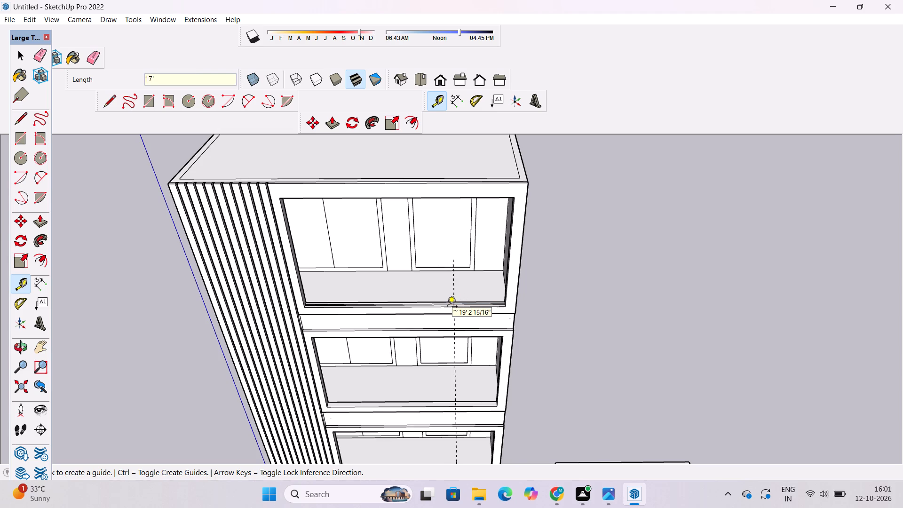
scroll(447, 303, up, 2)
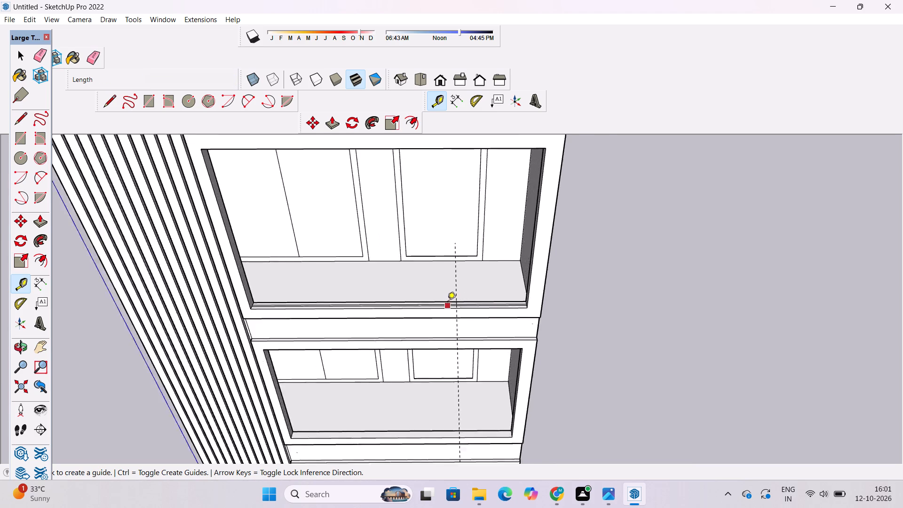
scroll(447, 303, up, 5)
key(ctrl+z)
Add a parallel guide across the top-floor sill 18' in from the strip's end nearest the building corner.
scroll(459, 297, up, 5)
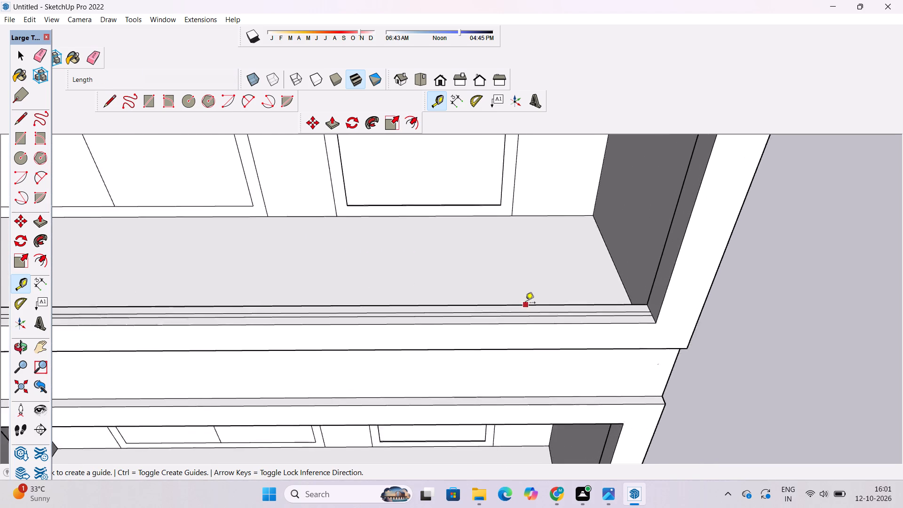
scroll(525, 303, up, 1)
scroll(657, 311, up, 12)
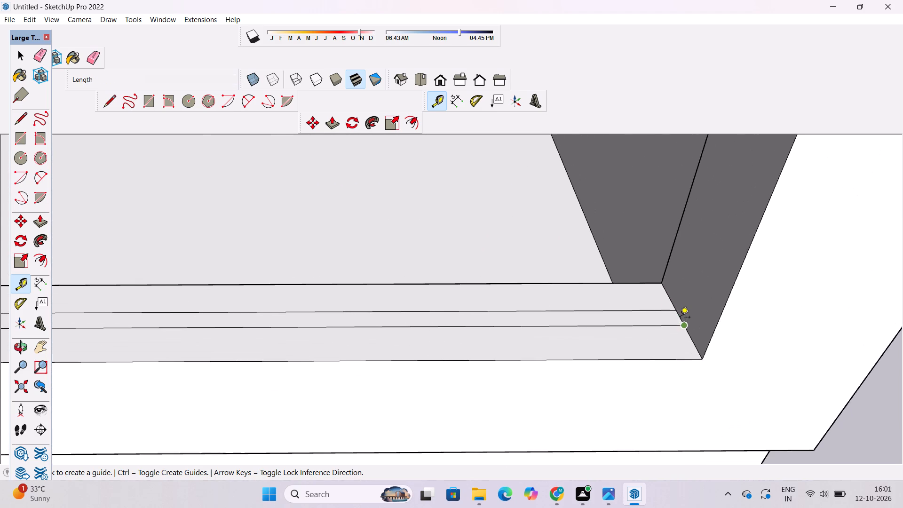
scroll(680, 318, up, 7)
click(679, 317)
scroll(679, 317, down, 9)
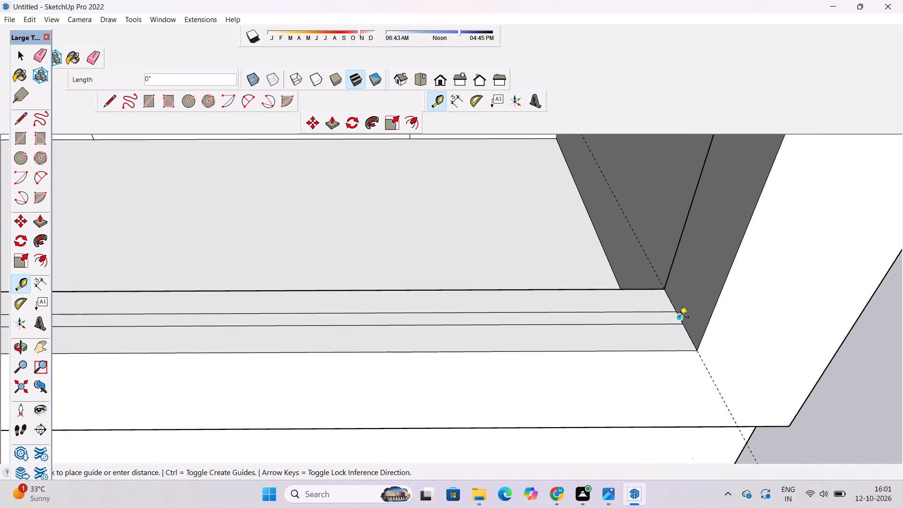
scroll(679, 318, down, 4)
text(18')
key(Return)
Draw a line across the 6" strip along the 18' guide, splitting off the strip's corner section.
key(o)
scroll(524, 300, down, 4)
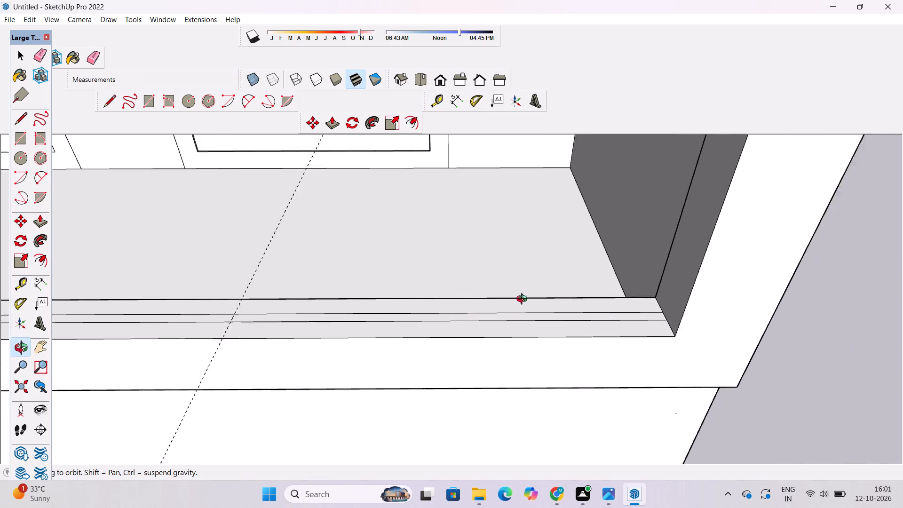
scroll(524, 300, down, 4)
drag(526, 356, 523, 267)
scroll(523, 264, down, 5)
drag(524, 272, 537, 414)
scroll(466, 333, down, 6)
shift+drag(465, 334, 466, 354)
shift+scroll(439, 368, up, 15)
shift+drag(491, 356, 442, 330)
shift+scroll(440, 330, up, 5)
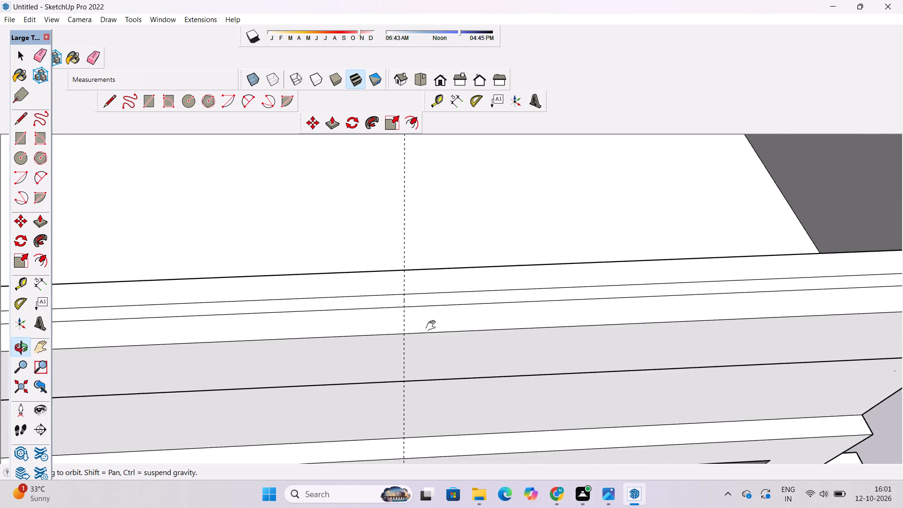
shift+scroll(433, 326, up, 2)
key(l)
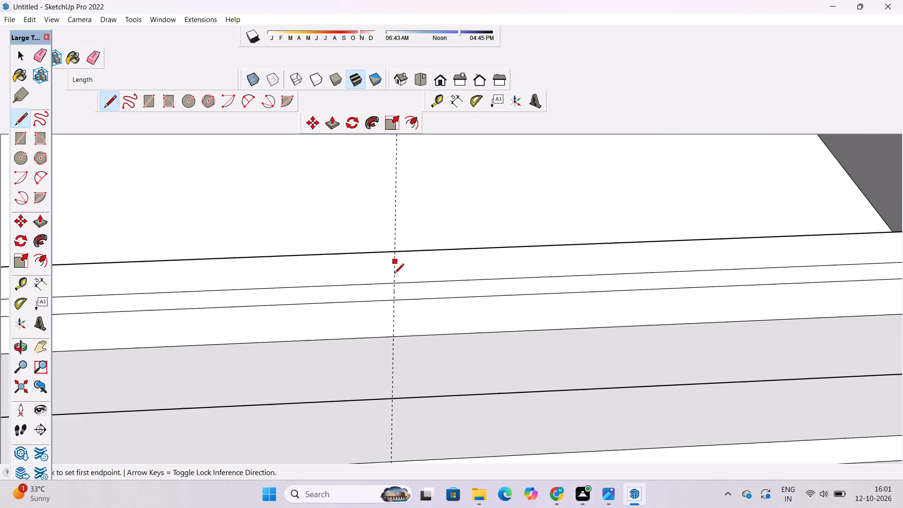
click(392, 284)
click(395, 302)
Erase the construction guide crossing the sill at the new dividing line.
key(e)
drag(419, 177, 406, 191)
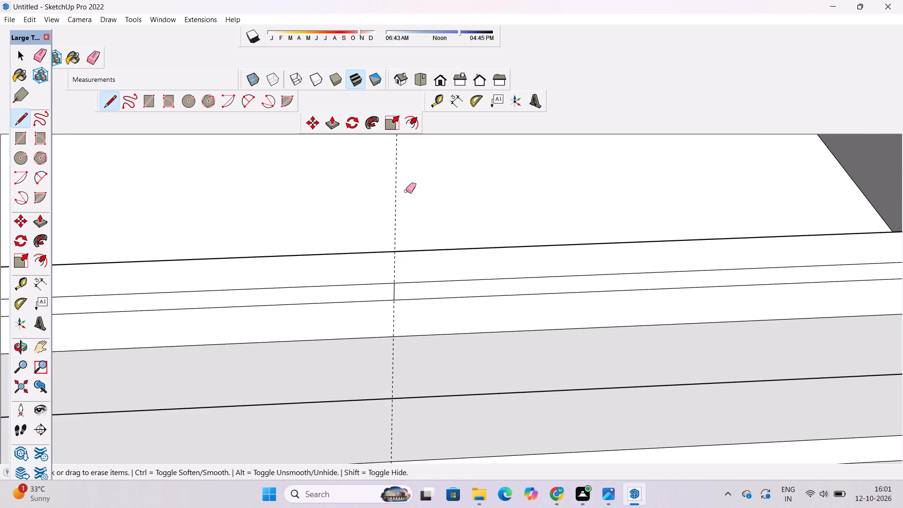
drag(406, 191, 396, 199)
key(space)
Push/Pull the 18' section of the sill strip up 40' to the top of the recessed opening.
text(o)
scroll(408, 202, down, 4)
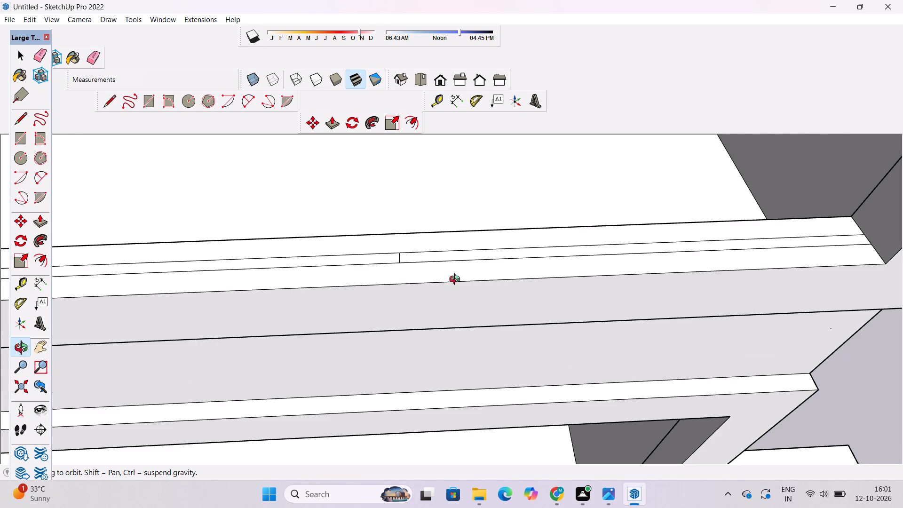
drag(456, 274, 452, 221)
scroll(458, 222, down, 4)
shift+drag(480, 215, 467, 248)
scroll(470, 249, down, 5)
shift+drag(470, 249, 468, 274)
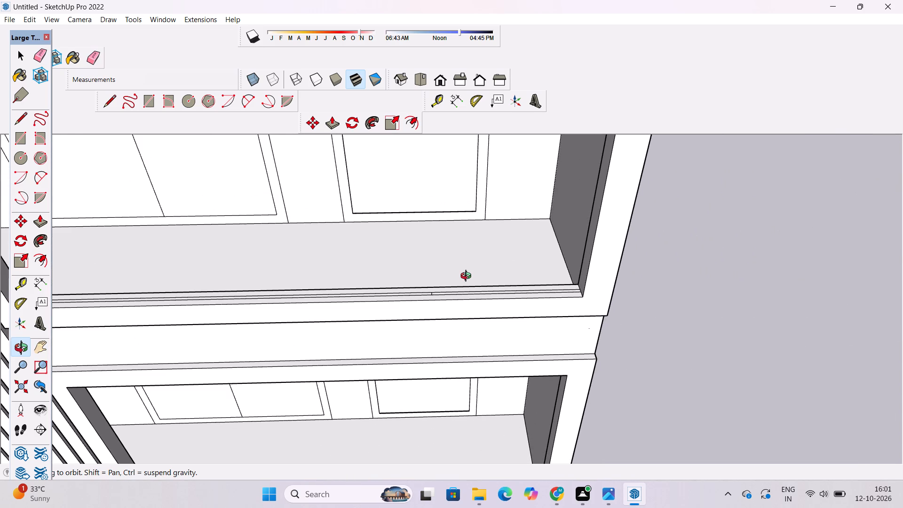
scroll(469, 282, up, 1)
shift+drag(469, 282, 470, 318)
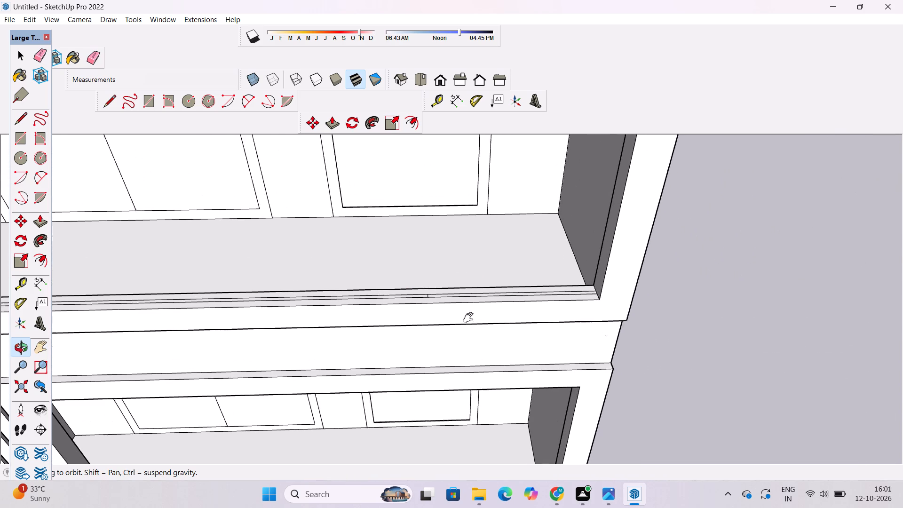
shift+drag(470, 318, 472, 333)
drag(472, 333, 475, 262)
drag(481, 288, 470, 348)
scroll(458, 320, up, 3)
shift+drag(458, 319, 420, 325)
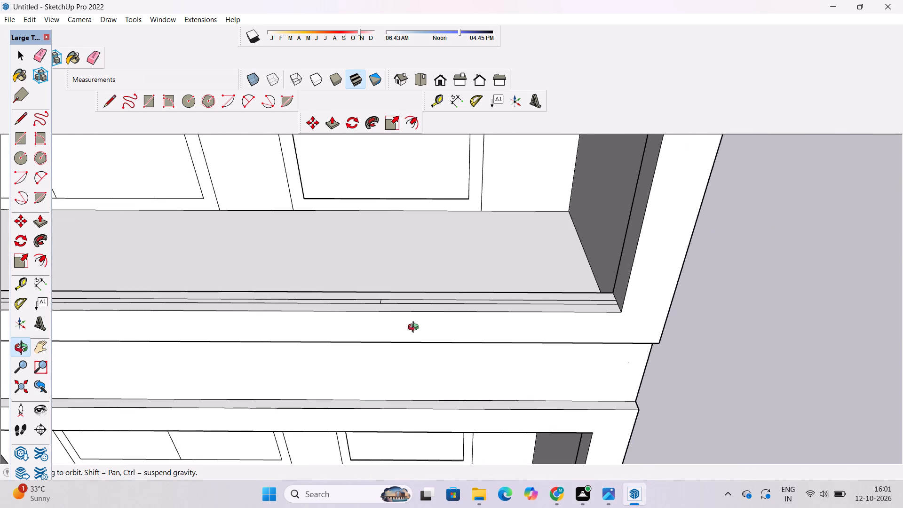
drag(421, 328, 435, 336)
shift+drag(440, 337, 442, 355)
key(p)
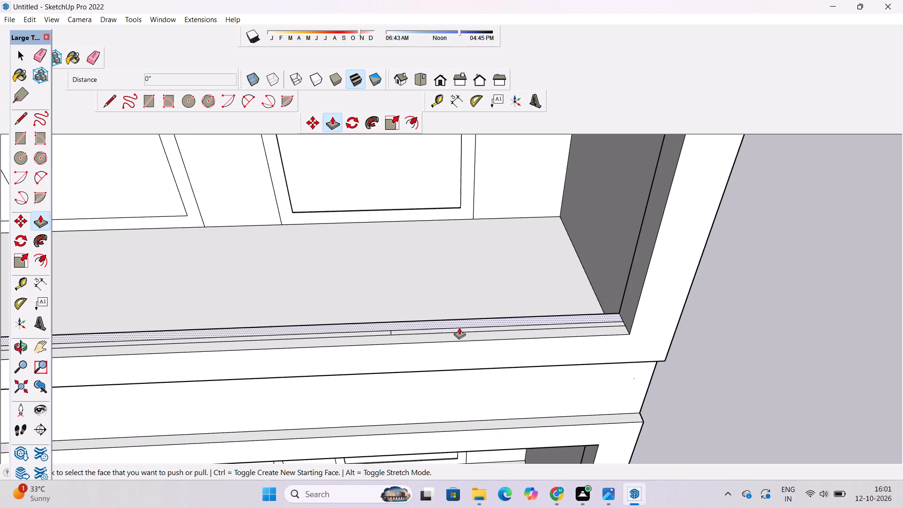
click(460, 329)
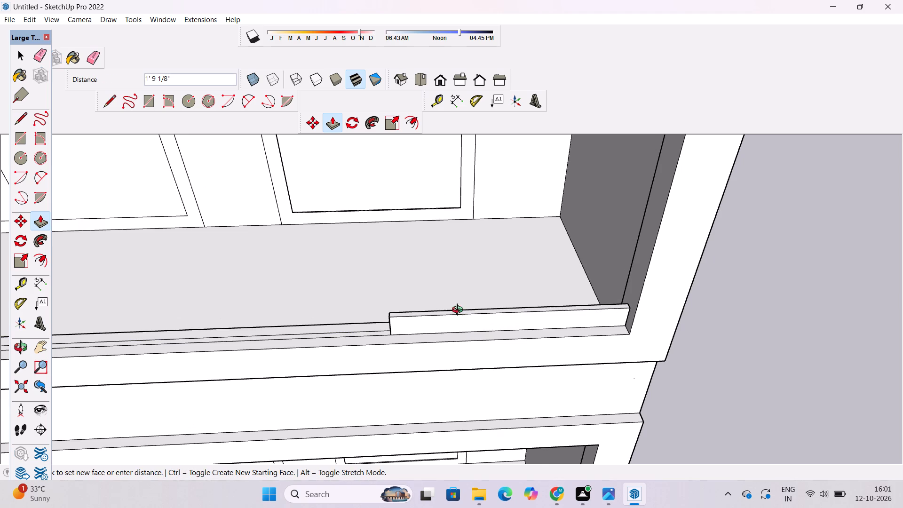
key(o)
drag(463, 338, 463, 259)
scroll(460, 260, down, 5)
shift+drag(461, 264, 461, 388)
scroll(451, 323, down, 6)
shift+drag(452, 325, 459, 377)
drag(459, 367, 459, 358)
key(p)
scroll(452, 330, up, 5)
scroll(518, 225, up, 20)
scroll(521, 223, down, 10)
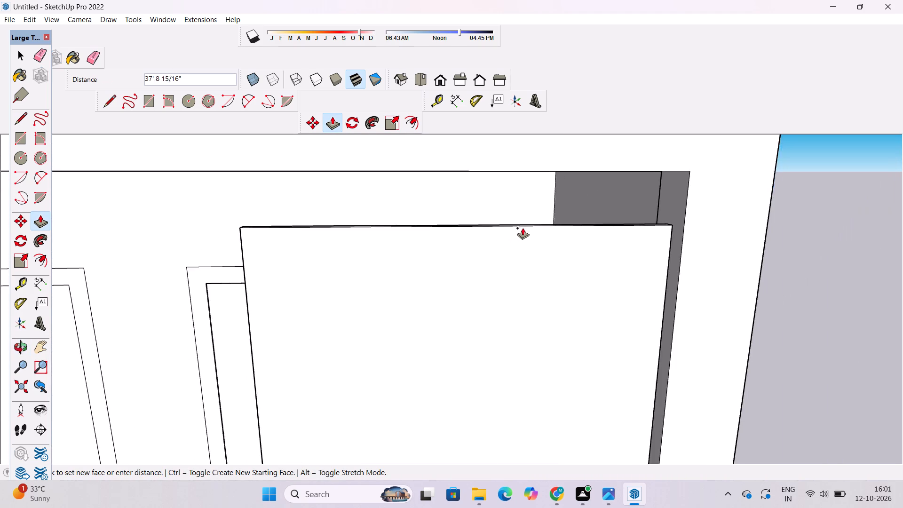
scroll(523, 228, down, 3)
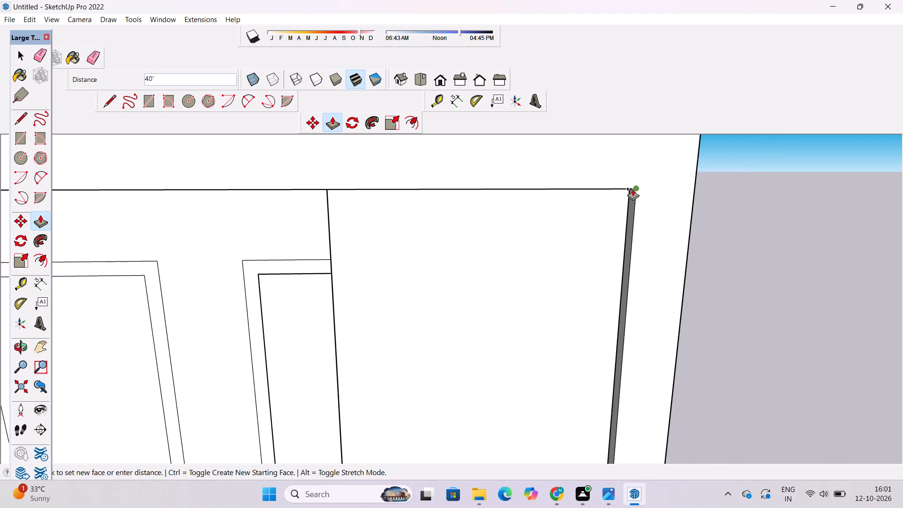
click(633, 189)
Examine the new wall panel from several angles, checking how it meets the opening's head, side and sill.
key(o)
drag(668, 250, 644, 168)
scroll(515, 264, down, 4)
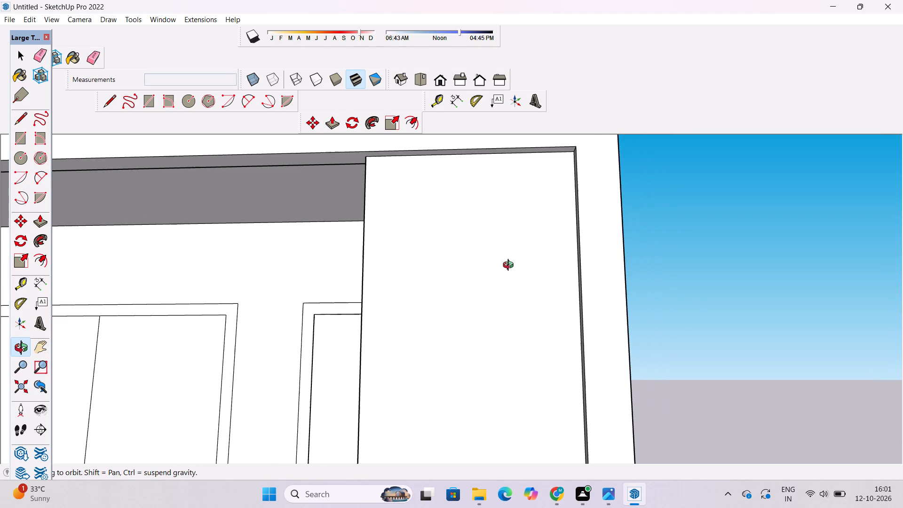
scroll(465, 227, up, 3)
shift+drag(459, 227, 492, 310)
scroll(376, 248, up, 4)
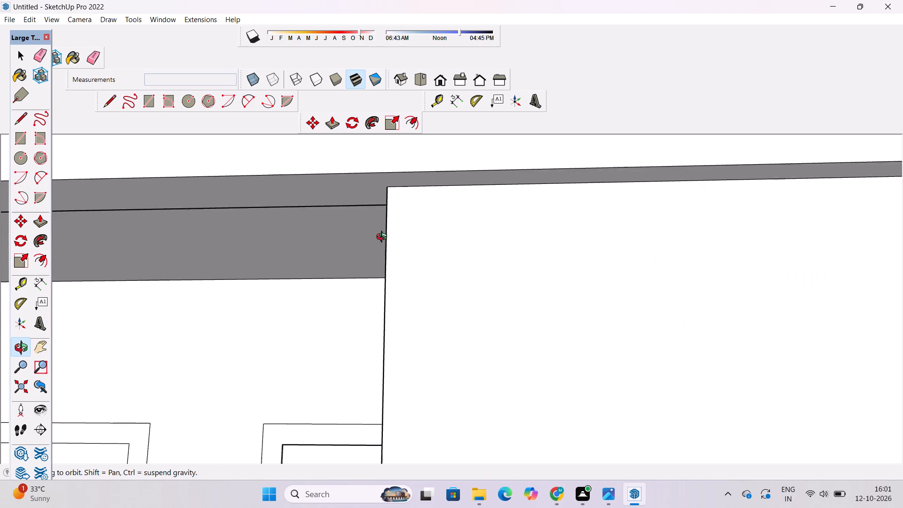
scroll(384, 238, up, 4)
scroll(385, 231, down, 10)
shift+drag(407, 319, 455, 206)
scroll(458, 199, down, 11)
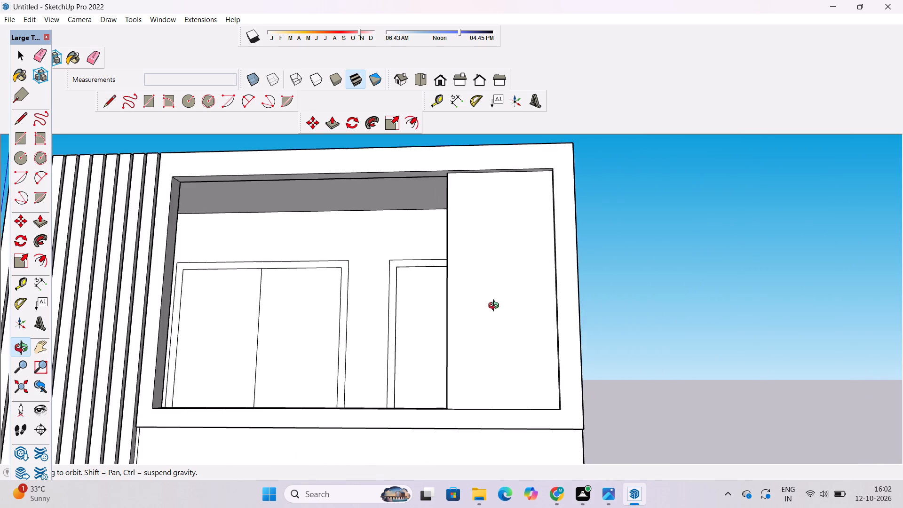
drag(497, 310, 505, 373)
scroll(448, 348, up, 4)
drag(436, 349, 560, 376)
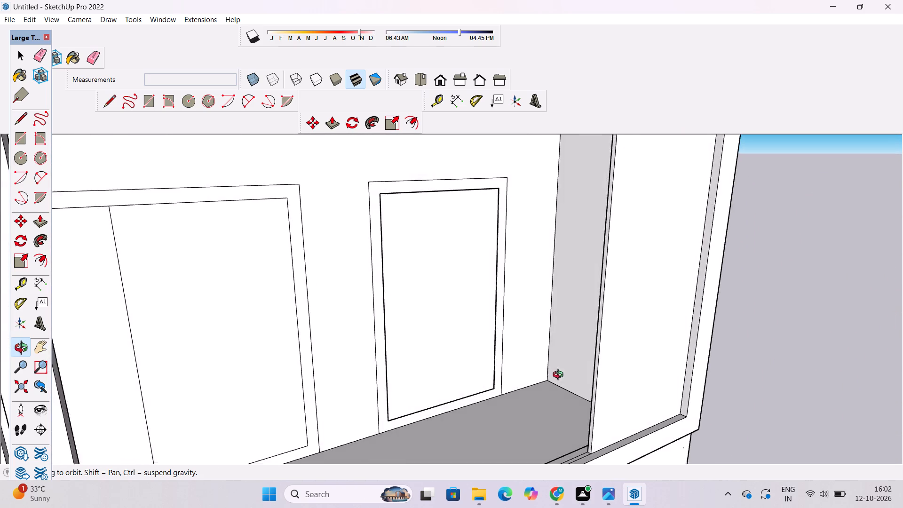
drag(560, 376, 528, 302)
drag(593, 356, 445, 413)
scroll(457, 370, down, 4)
shift+drag(476, 354, 477, 373)
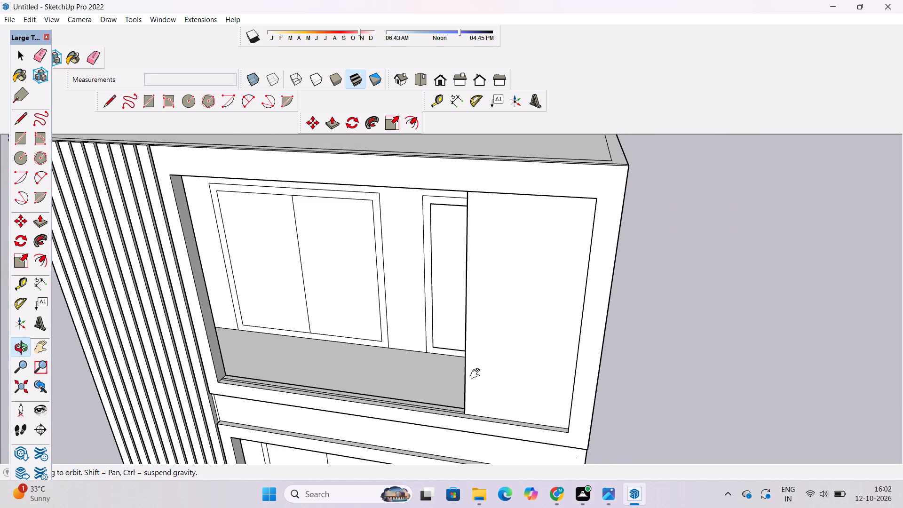
shift+drag(479, 373, 467, 405)
drag(467, 405, 503, 371)
shift+drag(510, 365, 518, 383)
drag(530, 394, 539, 360)
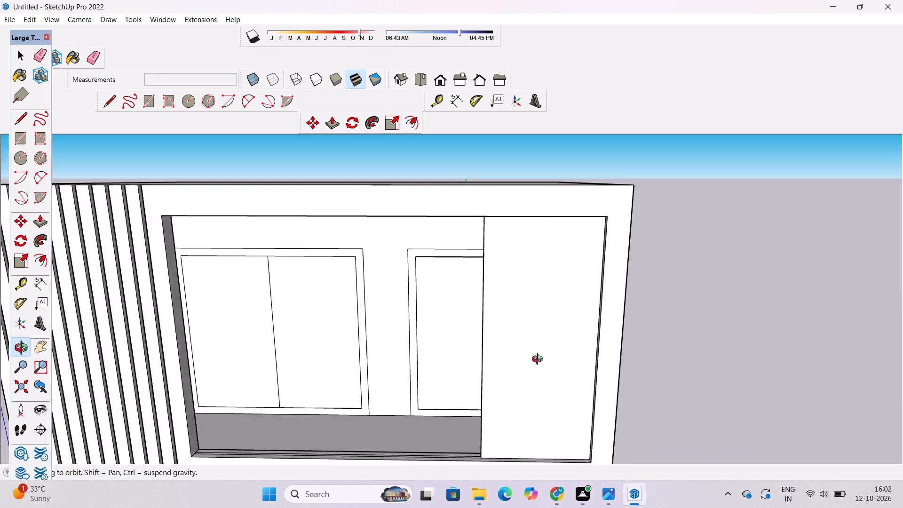
drag(539, 360, 537, 244)
shift+drag(531, 247, 529, 281)
drag(533, 277, 525, 311)
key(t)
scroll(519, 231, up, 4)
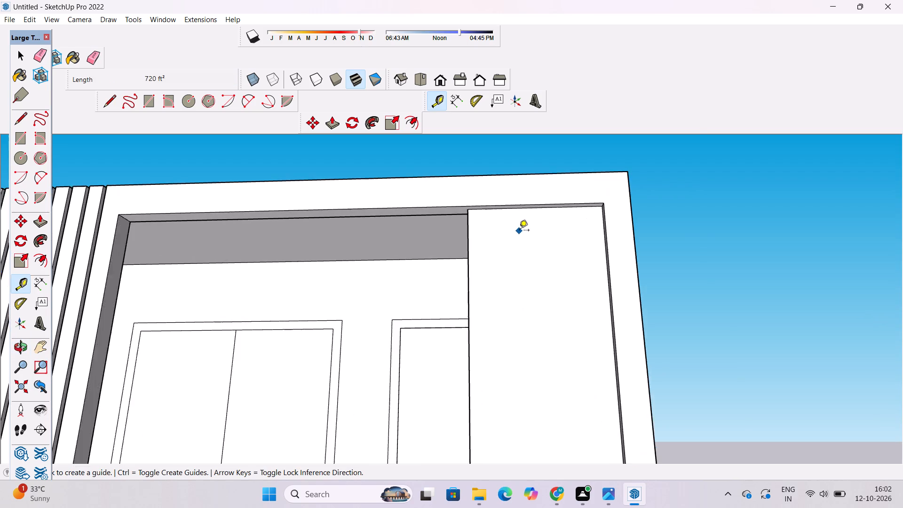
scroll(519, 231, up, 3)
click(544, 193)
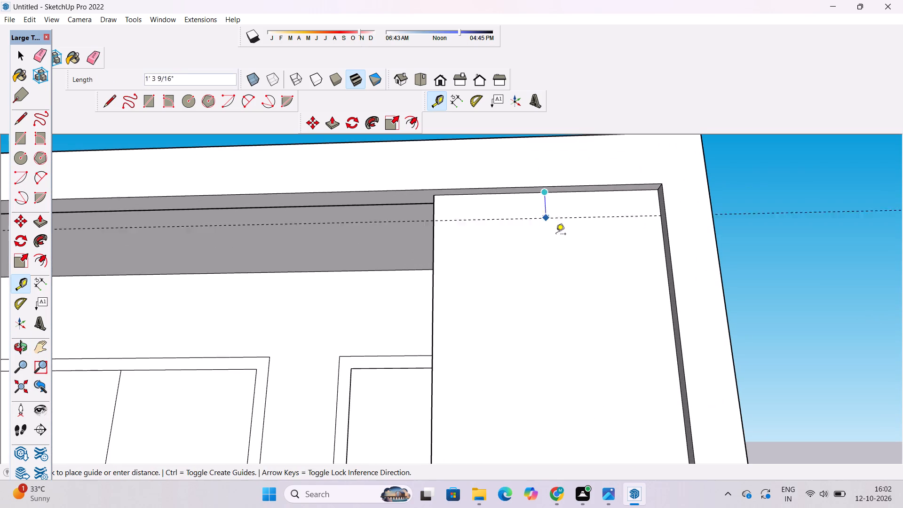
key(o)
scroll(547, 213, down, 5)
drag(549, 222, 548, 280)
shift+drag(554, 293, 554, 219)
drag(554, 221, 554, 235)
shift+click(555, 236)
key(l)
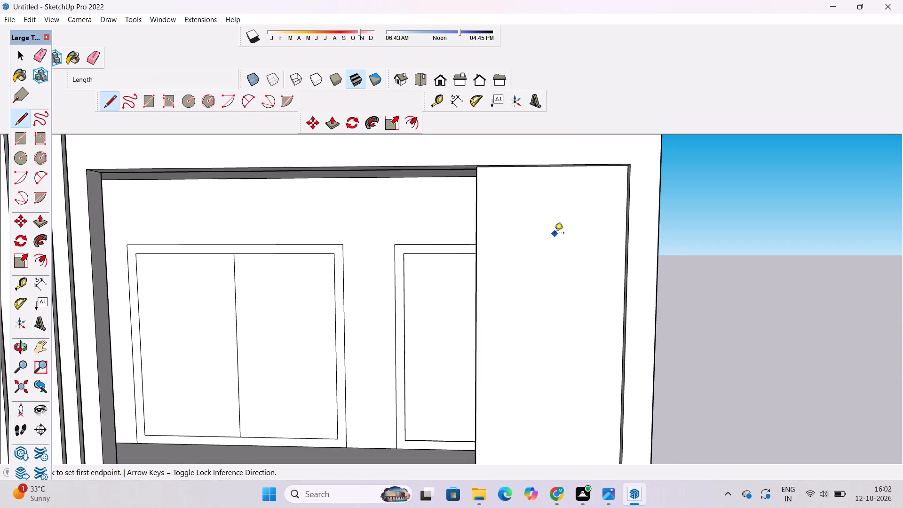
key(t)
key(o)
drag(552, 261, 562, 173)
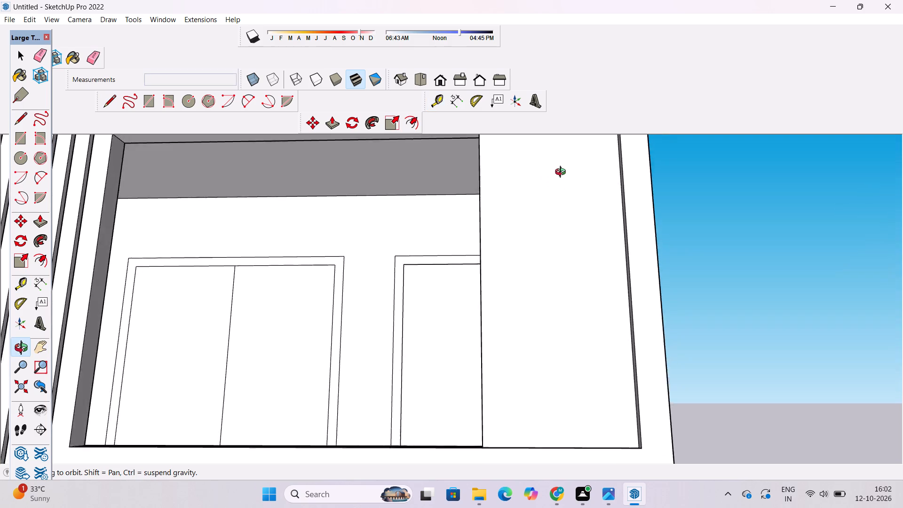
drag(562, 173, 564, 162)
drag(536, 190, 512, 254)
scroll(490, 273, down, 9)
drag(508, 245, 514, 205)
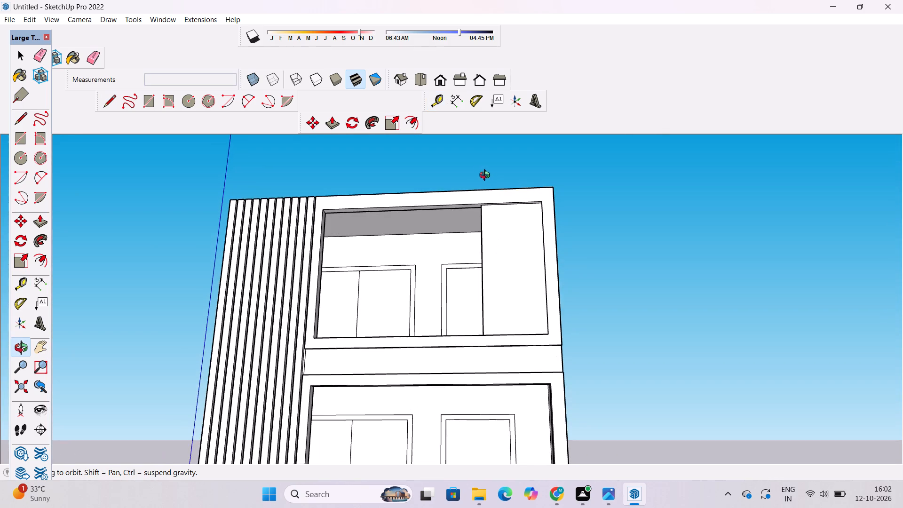
Place a horizontal construction guide 10' below the top edge of the new 18' wide wall panel.
scroll(485, 176, up, 2)
click(18, 284)
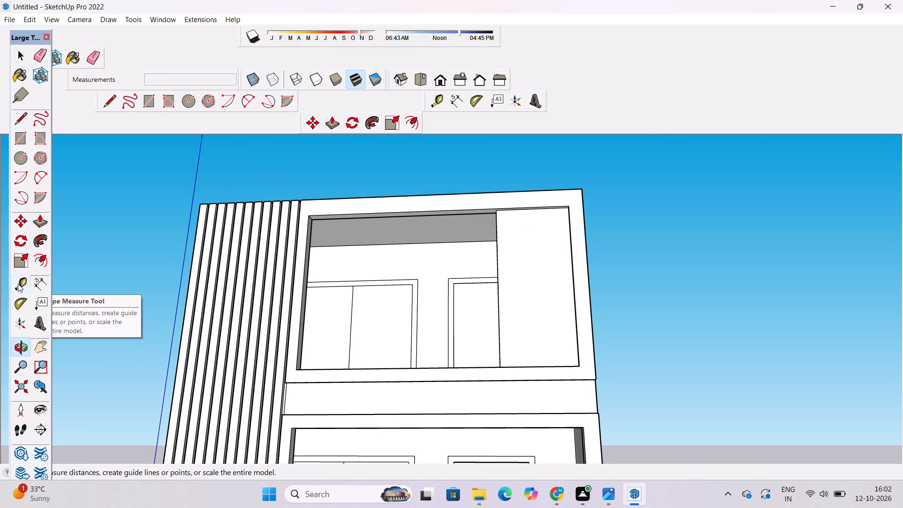
scroll(541, 228, up, 14)
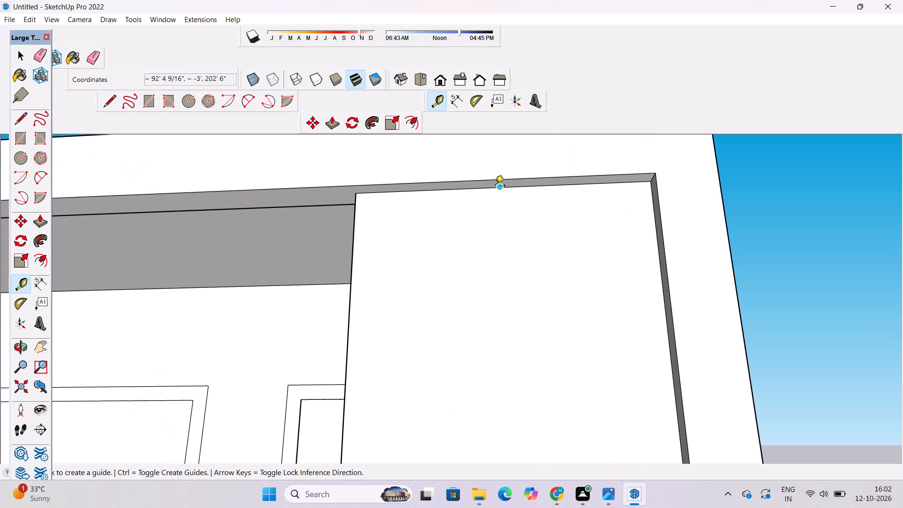
click(499, 189)
scroll(500, 189, down, 5)
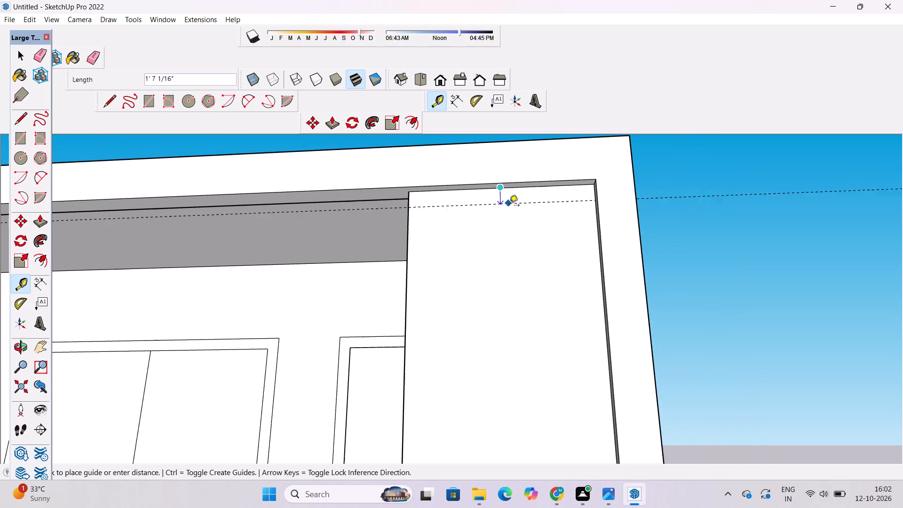
scroll(516, 219, down, 8)
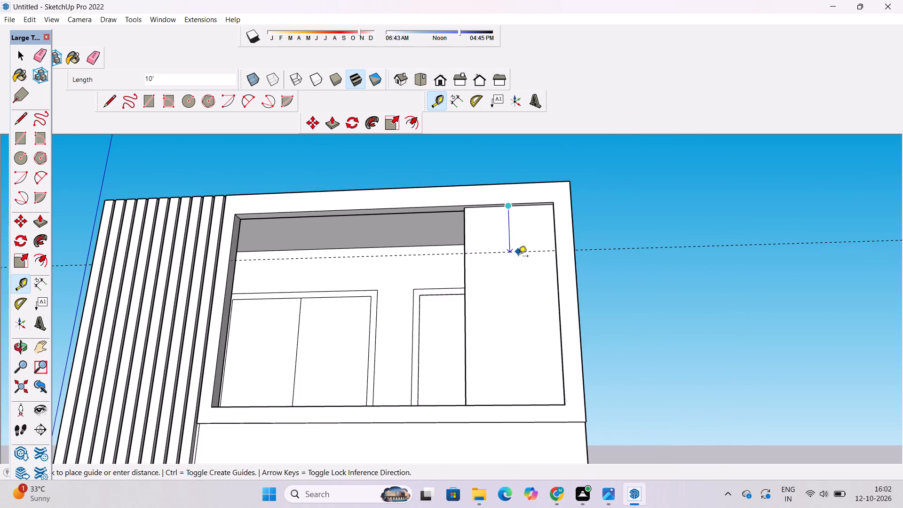
text(10')
key(Return)
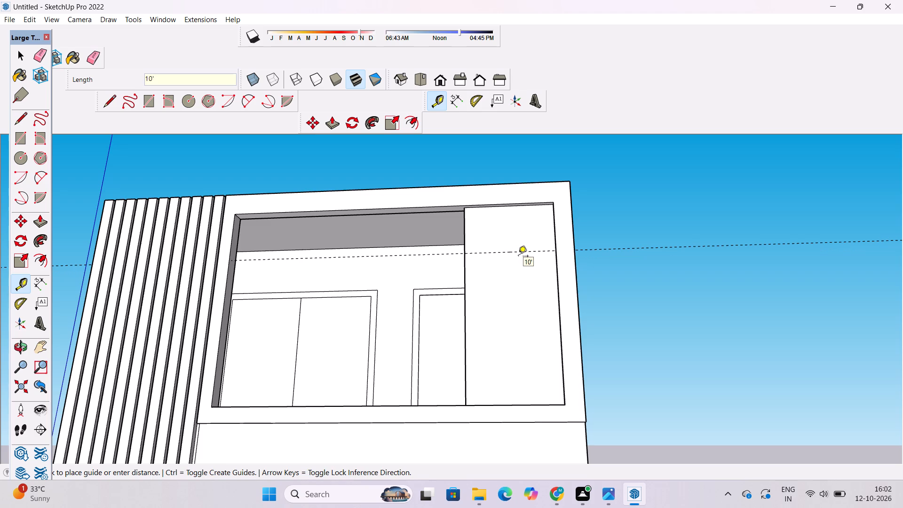
Place a second horizontal construction guide 10' above the bottom edge of the wall panel.
key(o)
scroll(484, 204, down, 6)
drag(489, 216, 519, 322)
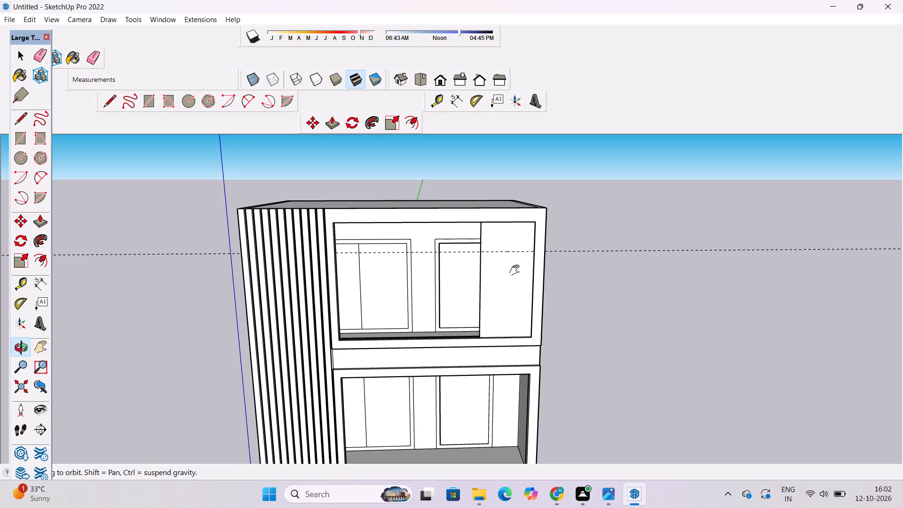
drag(517, 349, 522, 266)
drag(536, 289, 551, 340)
scroll(530, 296, up, 7)
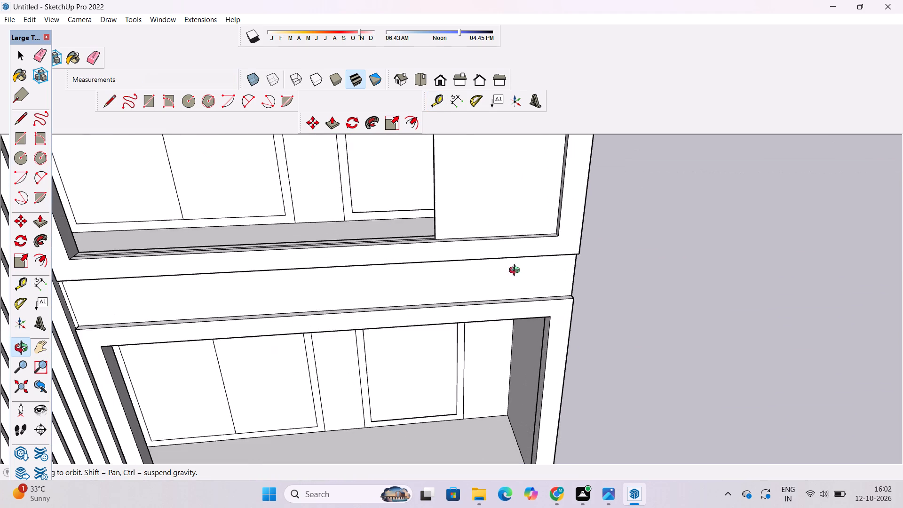
scroll(516, 271, up, 1)
shift+drag(500, 242, 500, 285)
scroll(502, 291, up, 4)
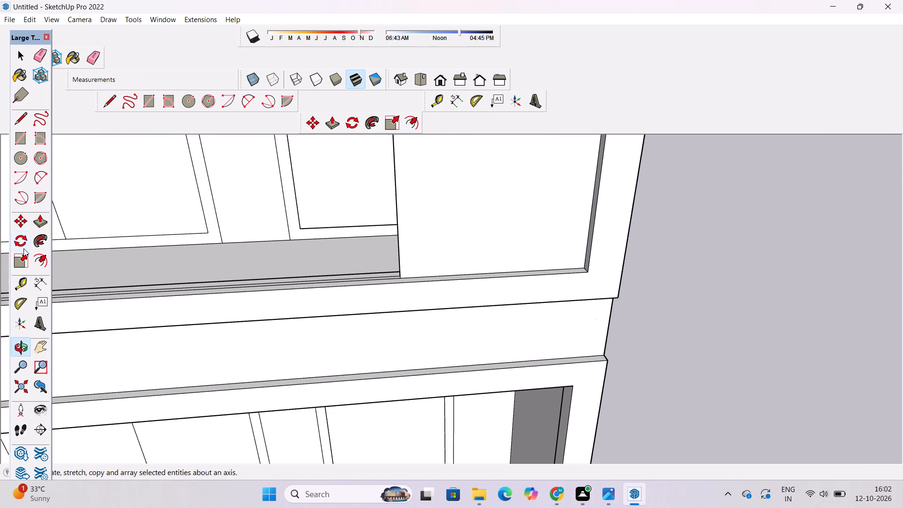
click(23, 282)
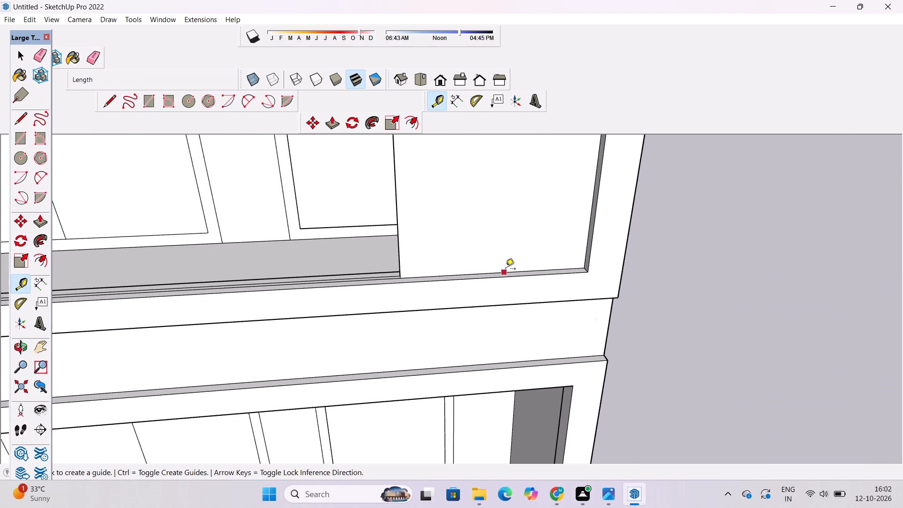
scroll(491, 270, up, 9)
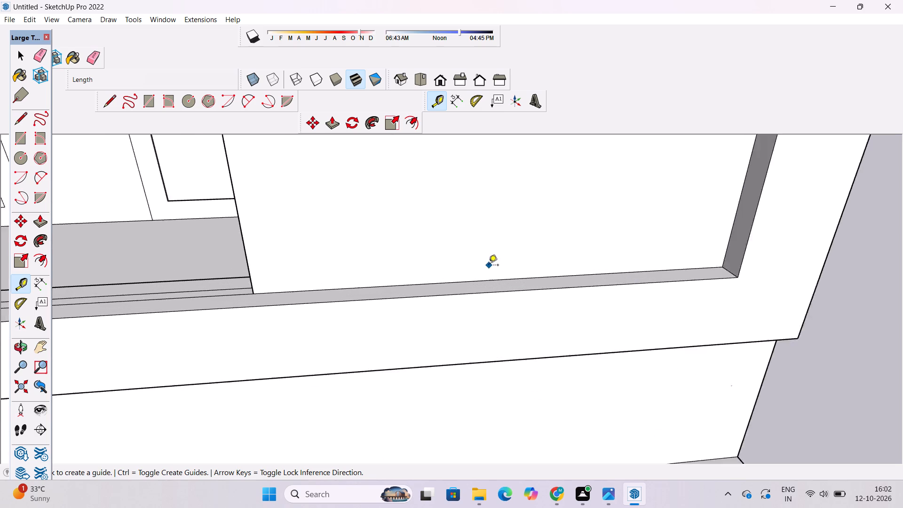
scroll(489, 266, up, 6)
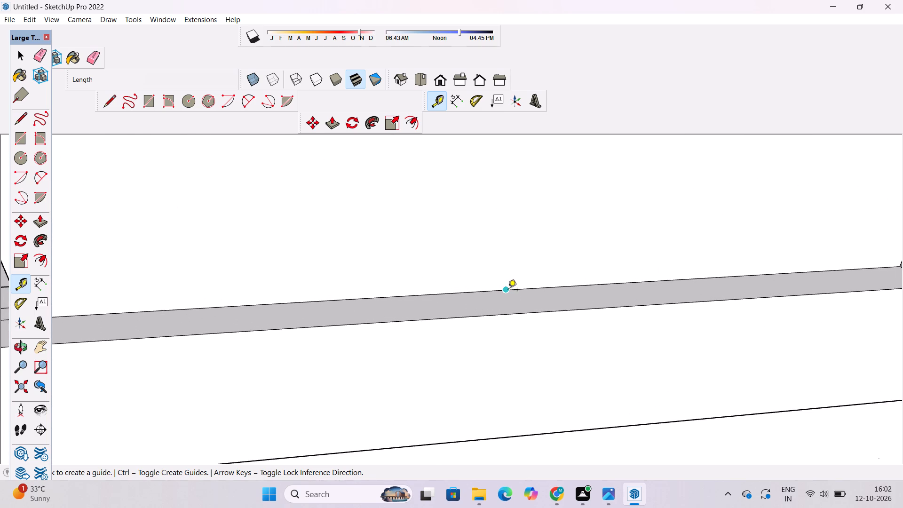
click(508, 291)
scroll(508, 291, down, 4)
text(10')
key(Return)
Draw an 18' line across the full width of the wall panel along the upper guide.
key(o)
scroll(483, 263, down, 14)
shift+drag(480, 254, 491, 318)
drag(493, 321, 481, 238)
scroll(478, 216, down, 6)
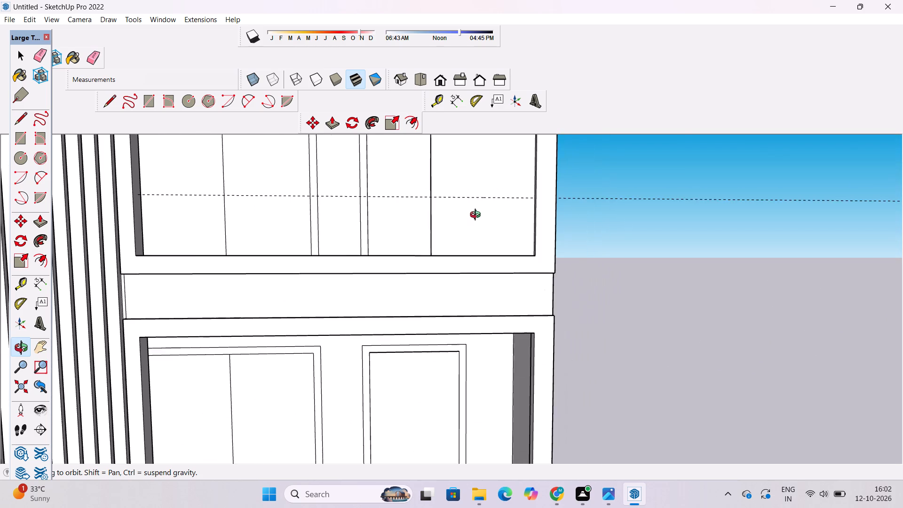
shift+drag(477, 218, 480, 378)
drag(476, 344, 517, 346)
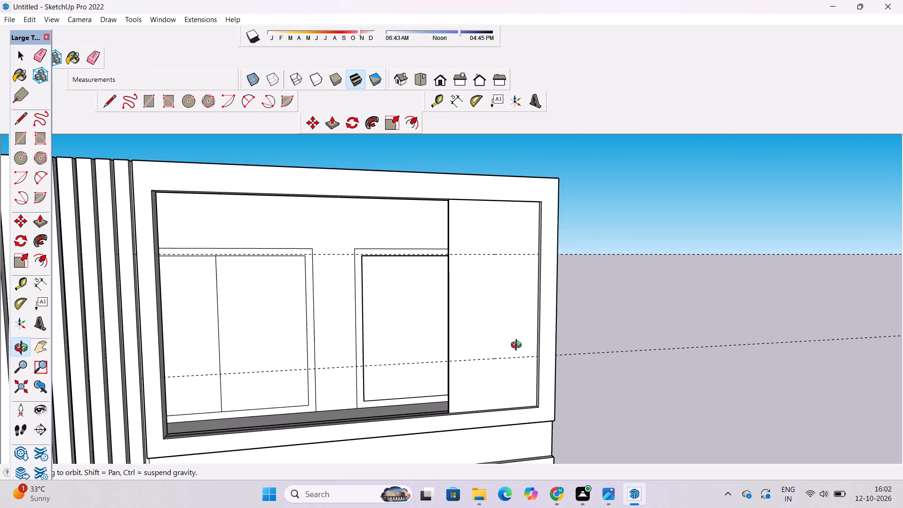
key(l)
scroll(523, 262, up, 3)
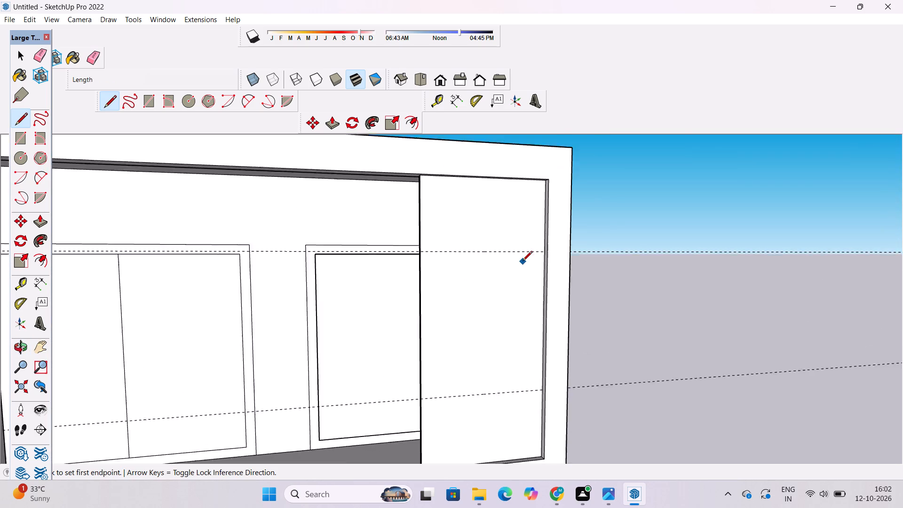
scroll(523, 262, up, 14)
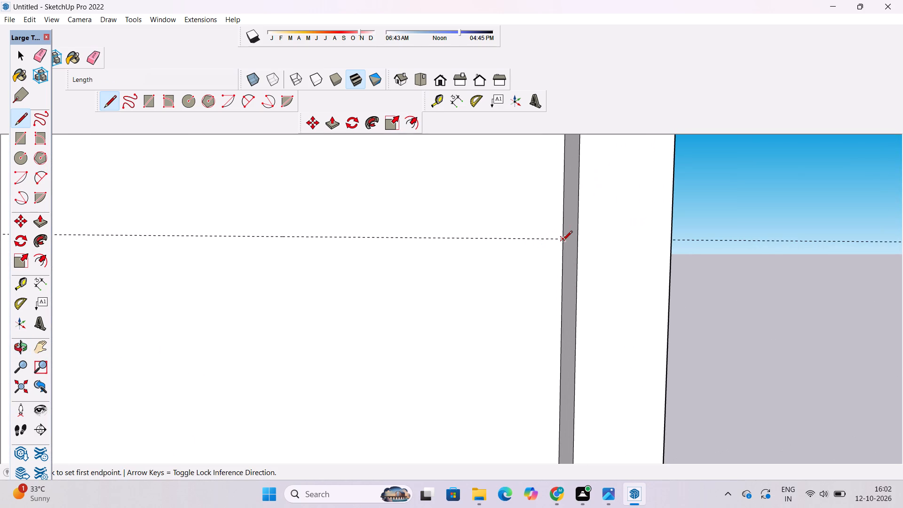
click(562, 241)
scroll(562, 240, down, 10)
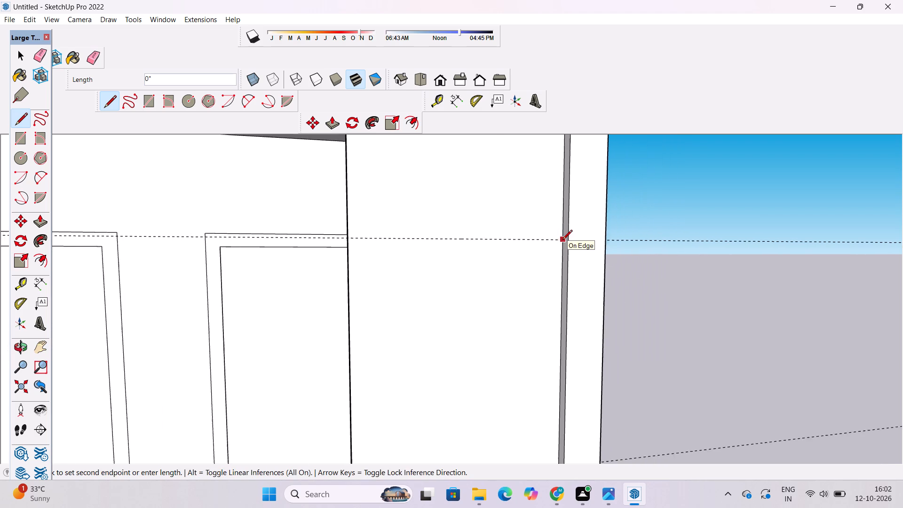
scroll(562, 240, down, 2)
click(389, 237)
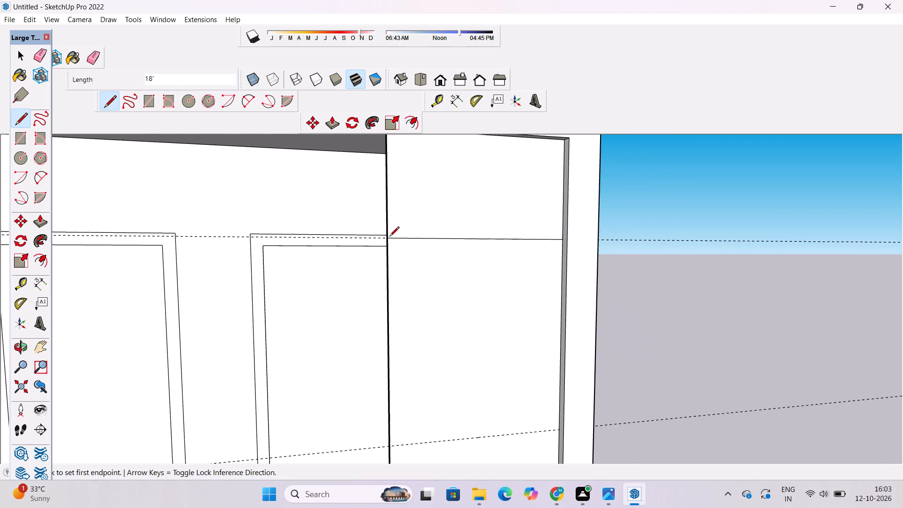
Draw an 18' line across the full width of the wall panel along the lower guide.
scroll(396, 213, down, 5)
scroll(472, 303, up, 5)
scroll(454, 230, down, 5)
scroll(472, 308, up, 4)
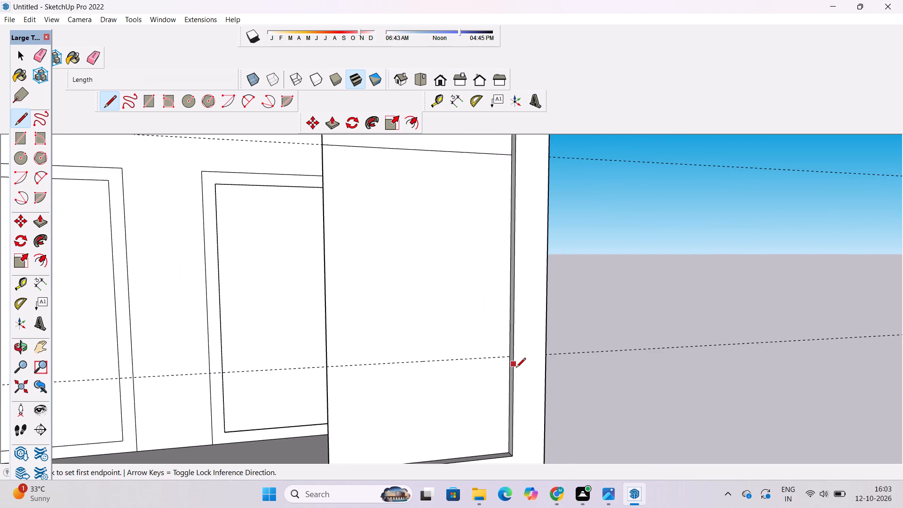
scroll(516, 368, up, 15)
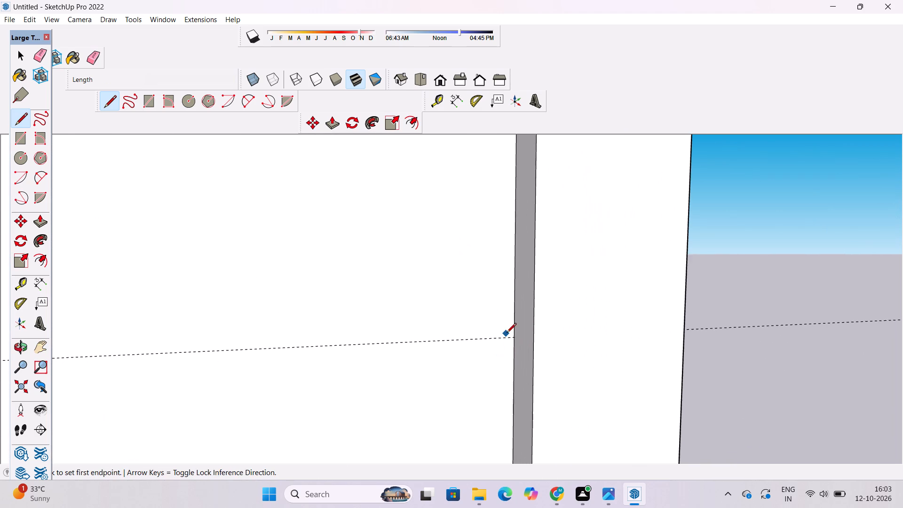
click(515, 339)
scroll(512, 332, down, 3)
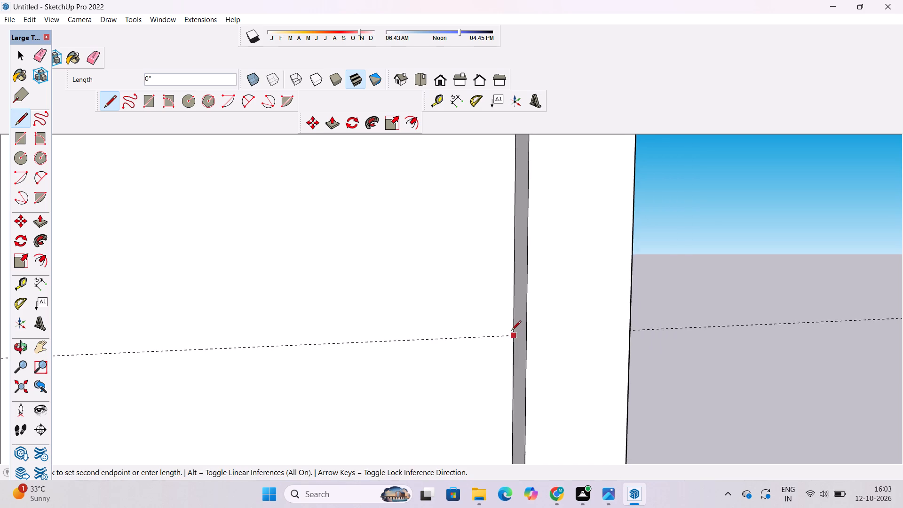
scroll(511, 331, down, 6)
scroll(408, 324, up, 3)
scroll(408, 322, down, 4)
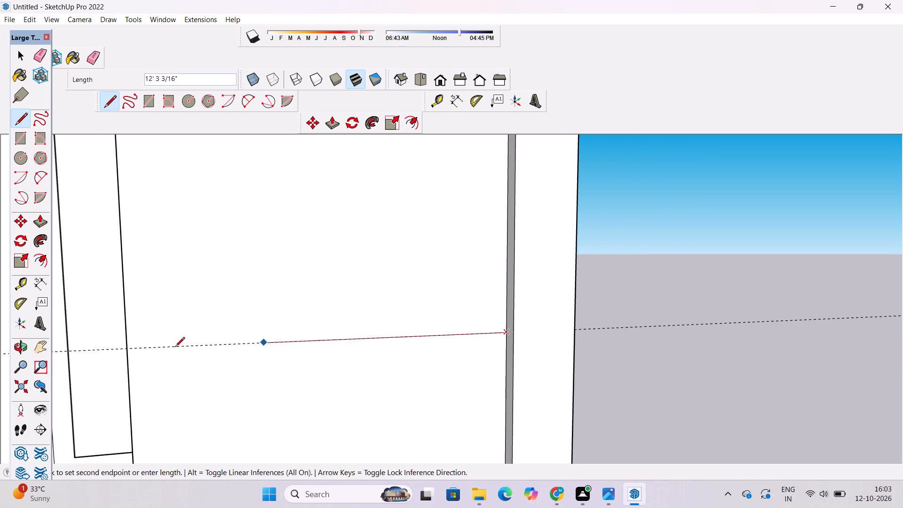
click(127, 347)
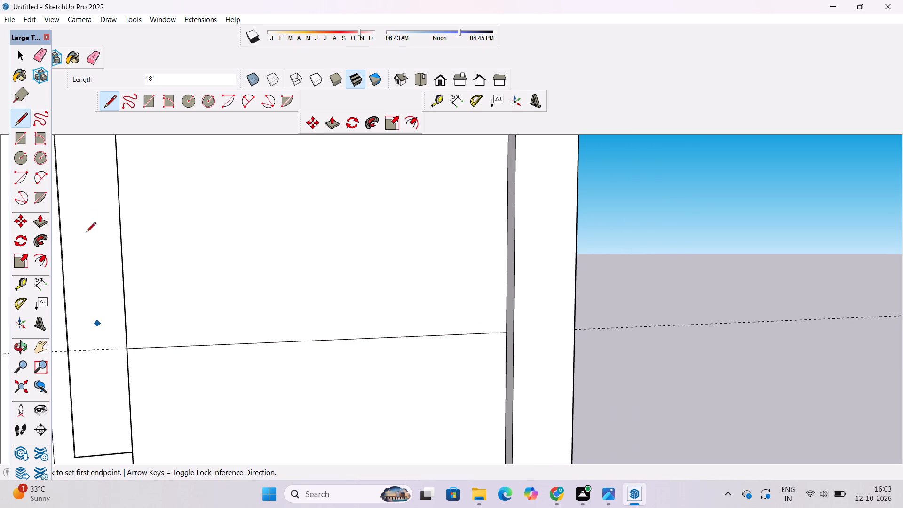
Erase the two horizontal construction guides crossing the wall panel, keeping the drawn dividing lines.
click(93, 56)
drag(673, 298, 664, 325)
scroll(539, 341, down, 8)
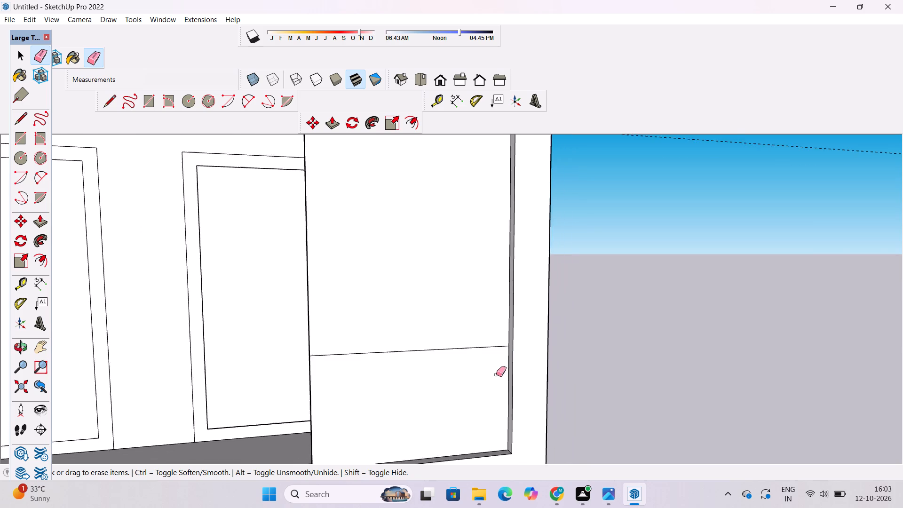
scroll(496, 374, down, 13)
drag(616, 291, 612, 324)
scroll(371, 190, down, 4)
scroll(426, 352, up, 9)
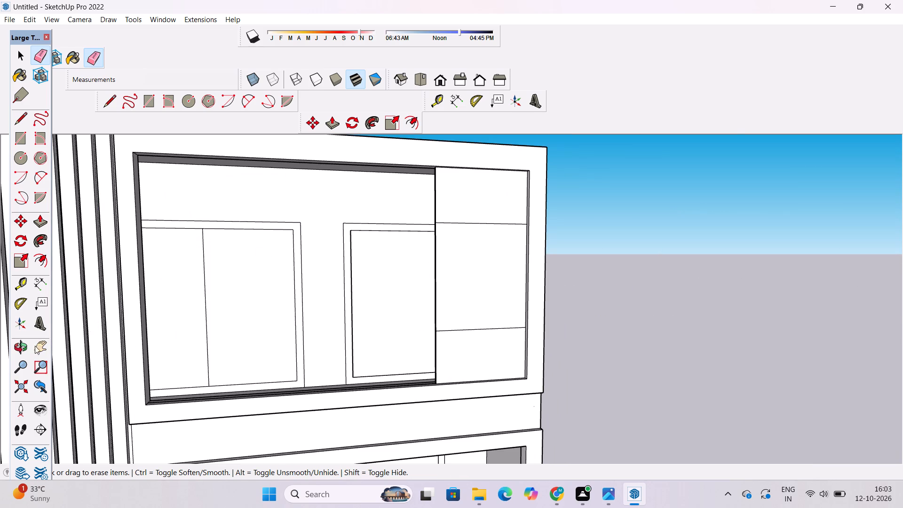
Place a vertical construction guide on the wall panel, 1' in from its free edge beside the windows.
click(19, 350)
drag(255, 304, 188, 304)
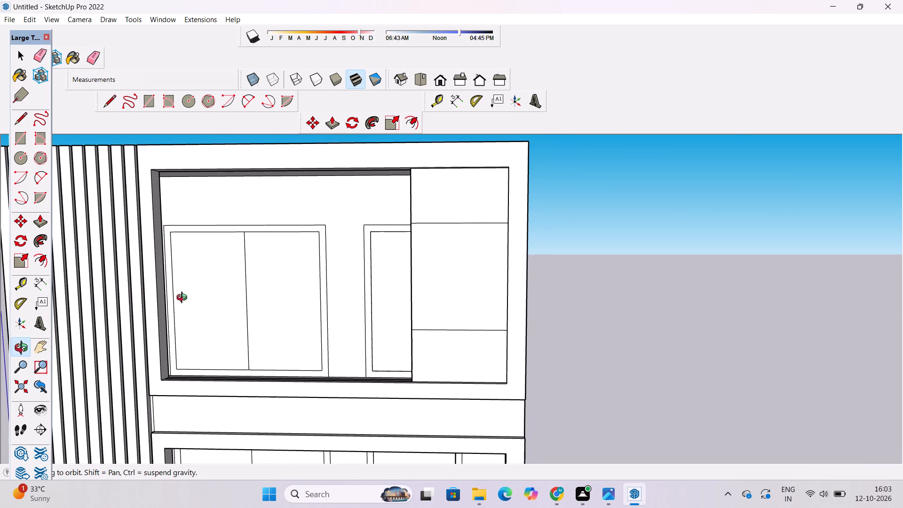
scroll(184, 299, down, 1)
drag(186, 300, 211, 297)
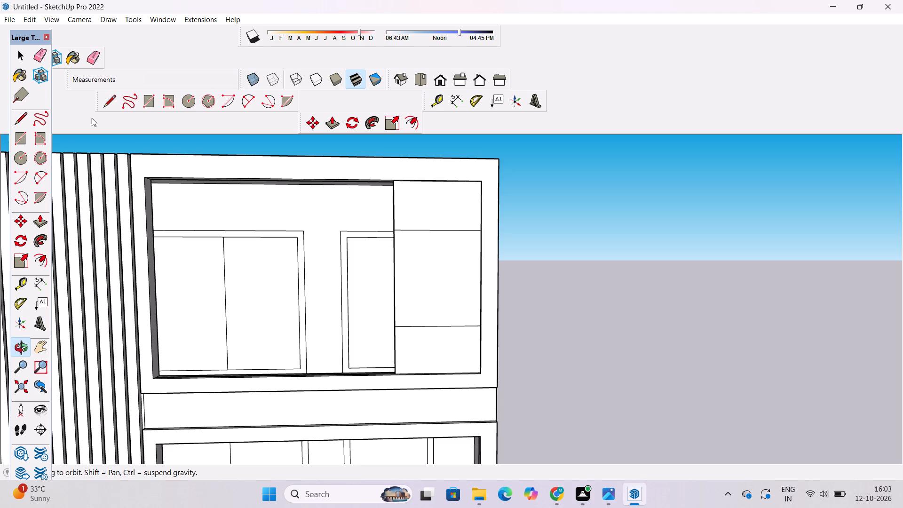
click(21, 285)
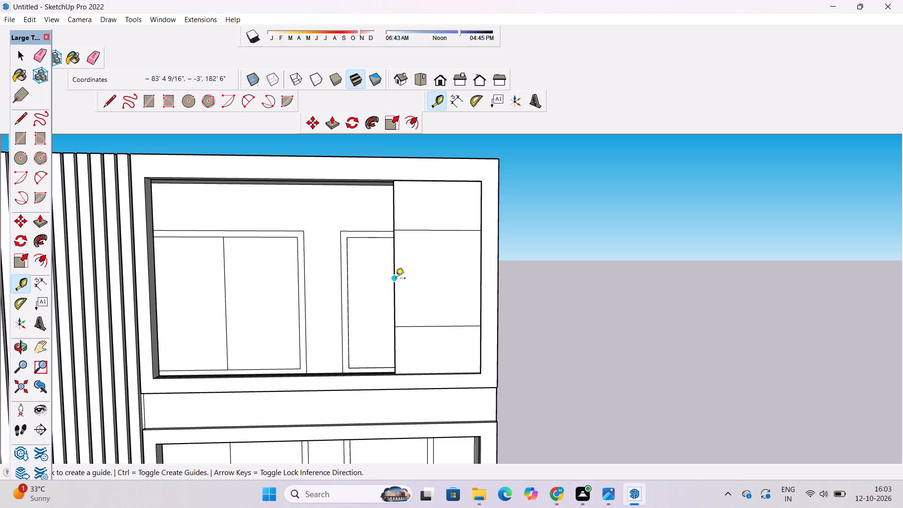
click(396, 279)
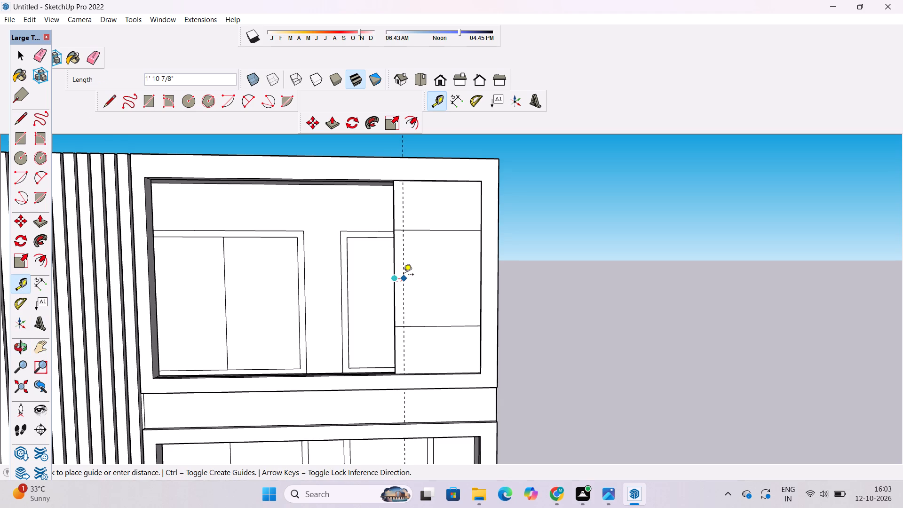
text(1')
key(Return)
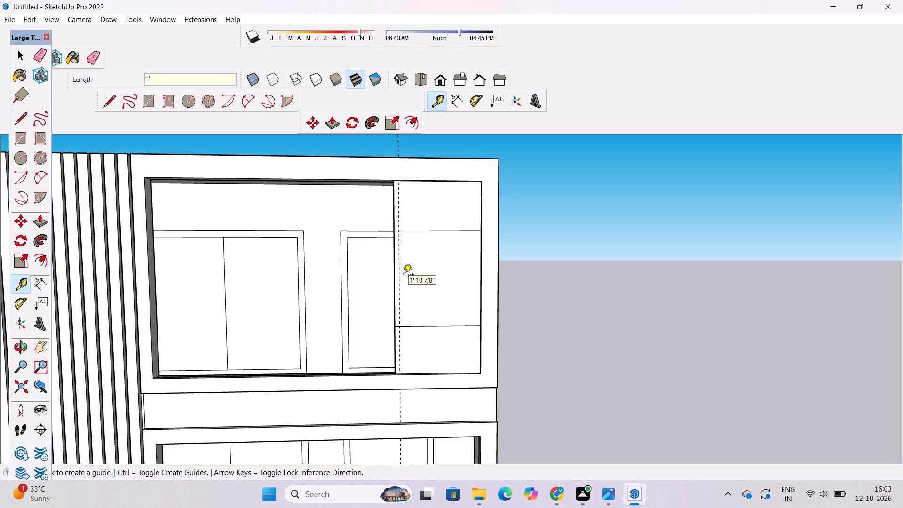
Add two vertical guides on the wall panel, 2' beyond the existing 1' guide and another 1' beyond that.
click(401, 248)
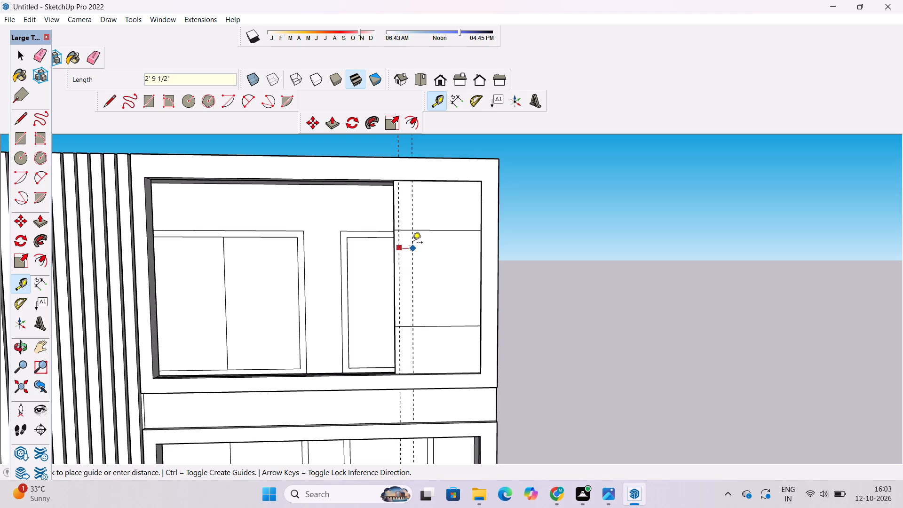
text(2')
key(Return)
click(411, 246)
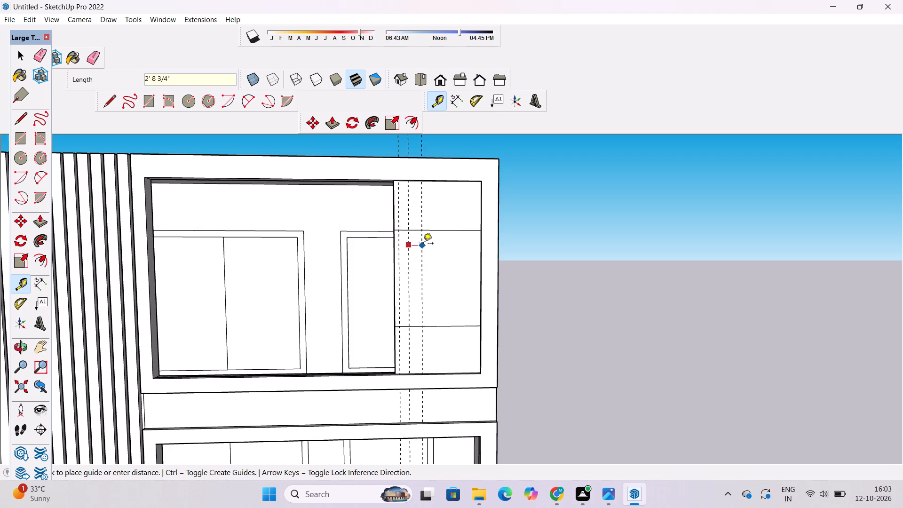
text(1')
key(Return)
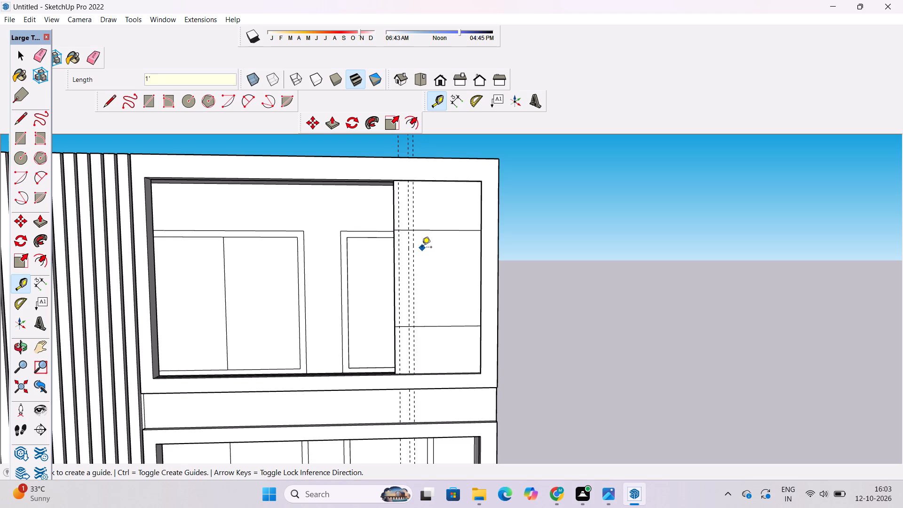
Continue the vertical guides across the wall panel with one 2' beyond the last guide and another 1' further.
scroll(412, 244, down, 1)
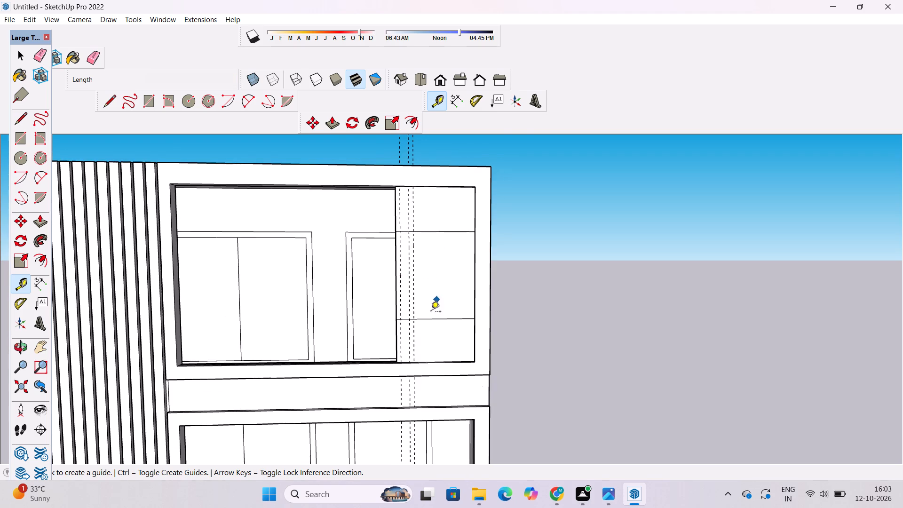
scroll(425, 328, up, 4)
scroll(409, 293, up, 3)
click(408, 281)
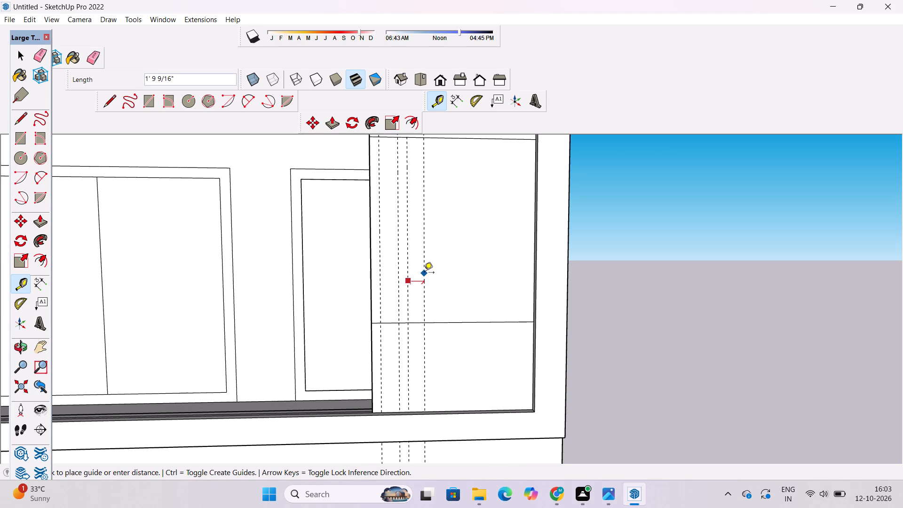
text(2')
key(Return)
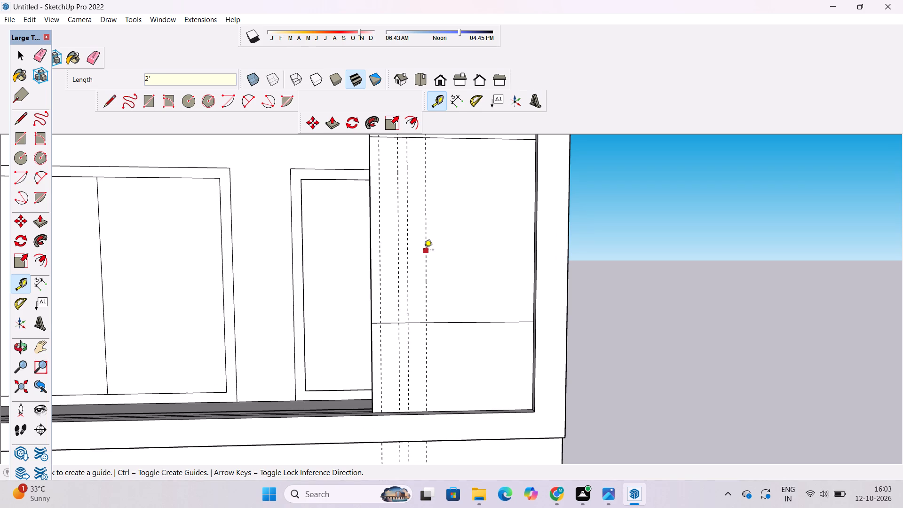
click(428, 238)
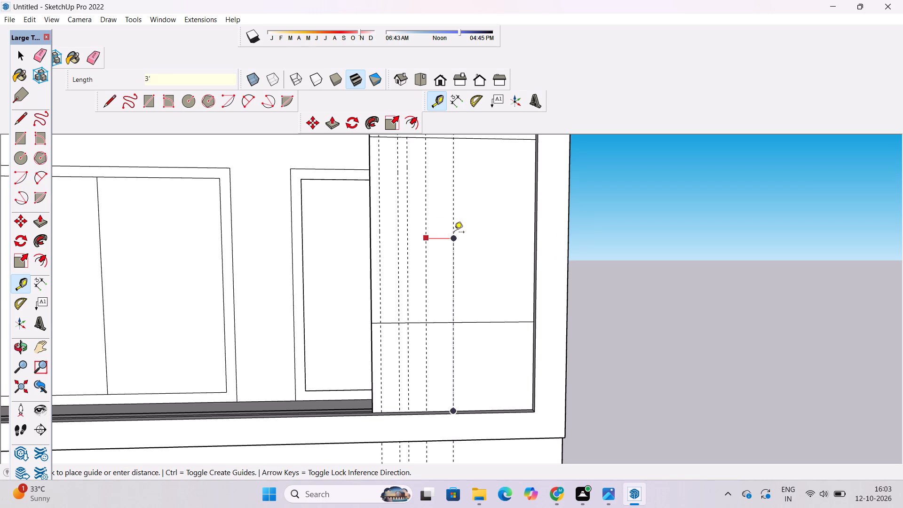
key(1)
key(apostrophe)
key(Return)
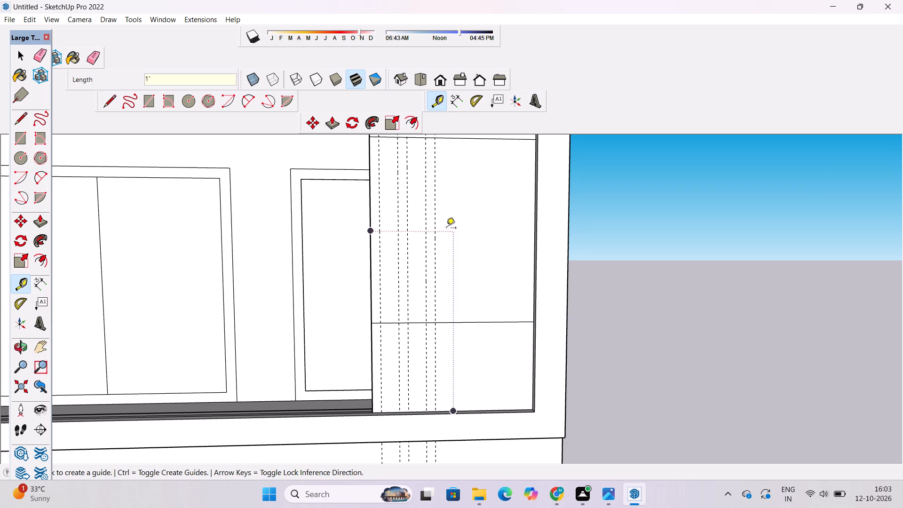
Add a third pair of vertical guides on the wall panel, offset 2' from the last guide and 1' further.
click(436, 211)
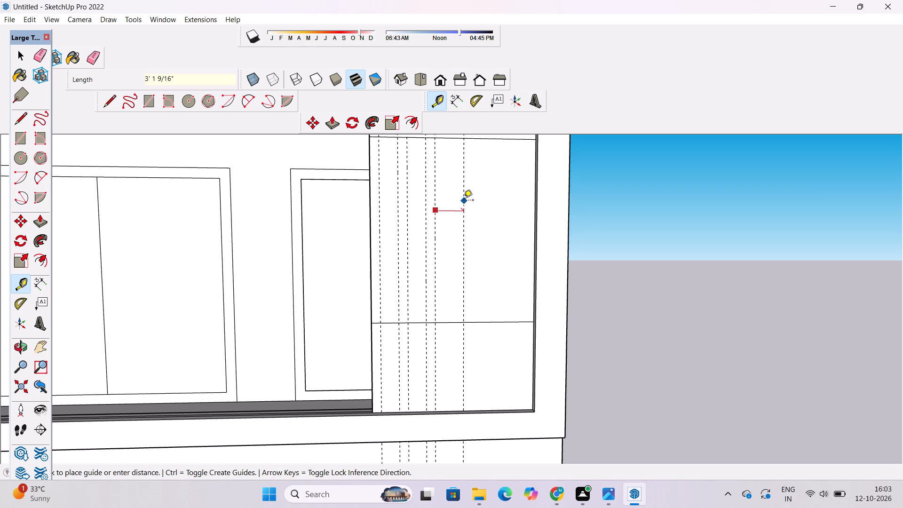
text(2')
key(Return)
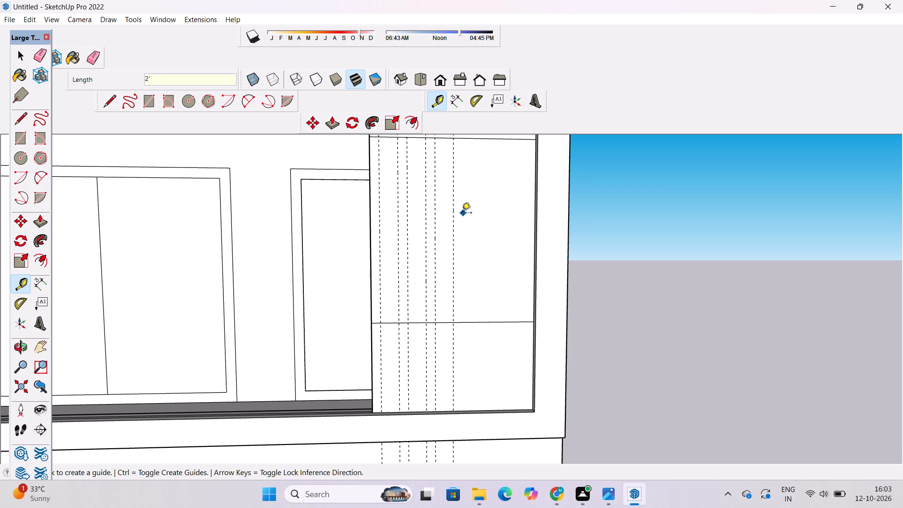
click(451, 190)
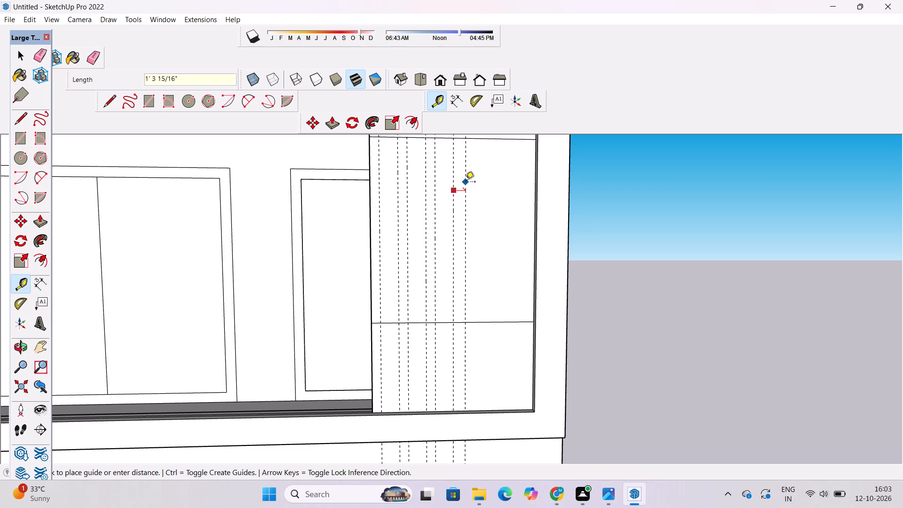
text(1')
key(Return)
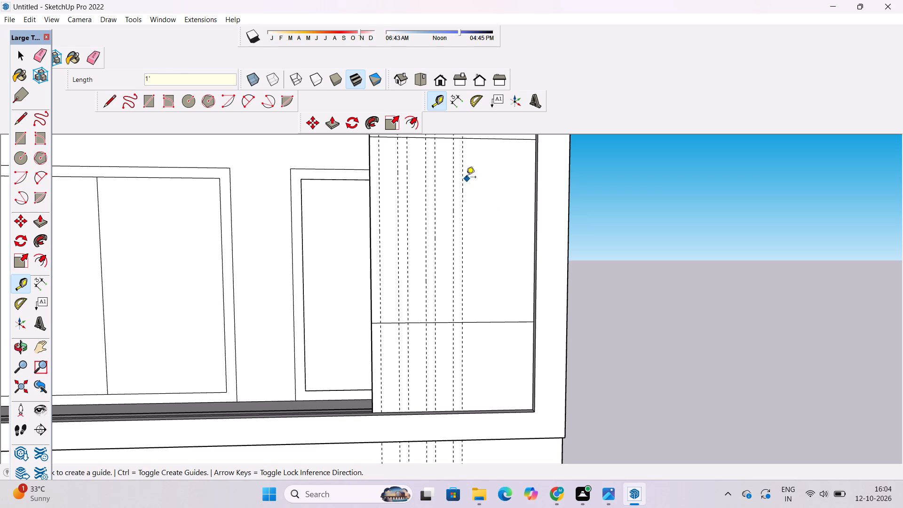
Add a fourth pair of vertical guides on the wall panel, offset 2' from the last guide and 1' further.
click(462, 173)
text(2')
key(Return)
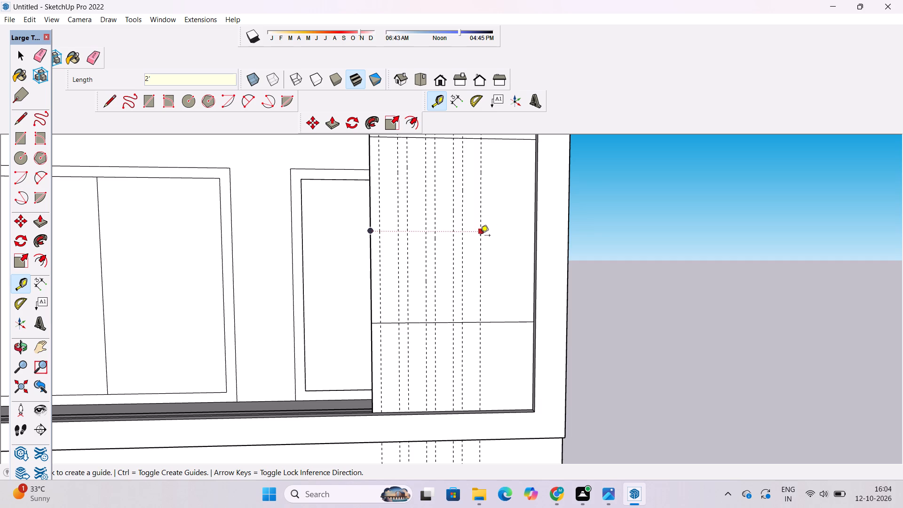
click(479, 218)
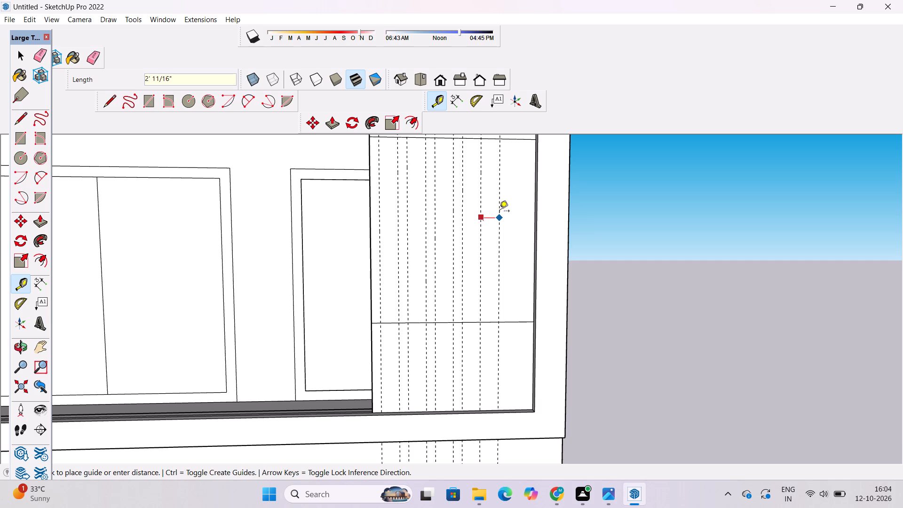
text(1')
key(Return)
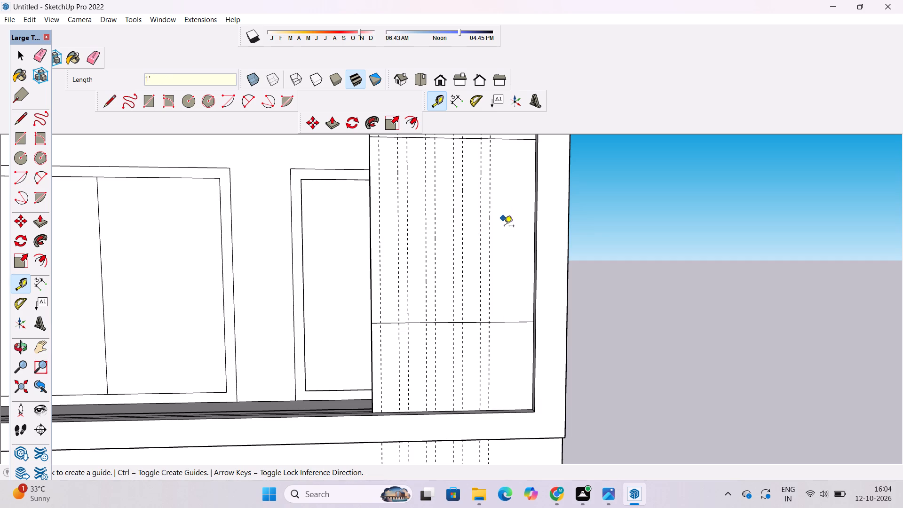
Add the last pair of vertical guides near the panel's far edge, offset 2' from the previous guide and 1' further.
click(492, 198)
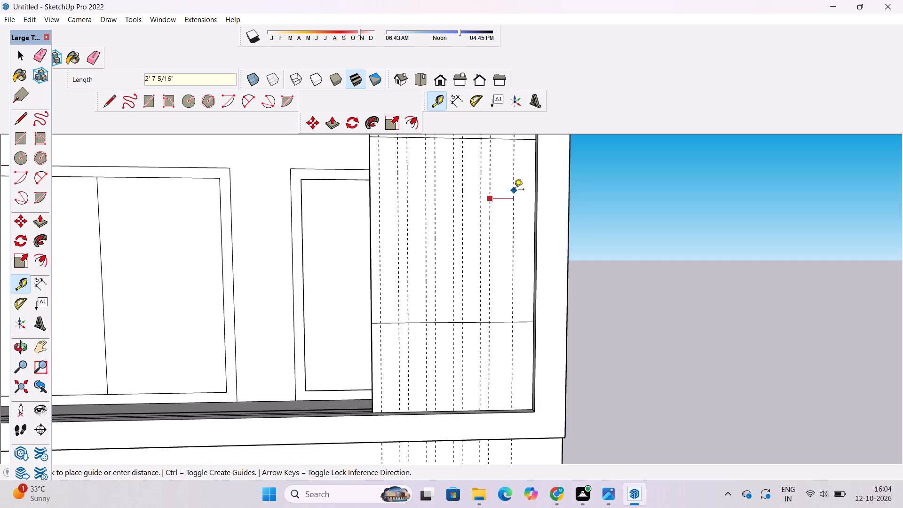
text(2')
key(Return)
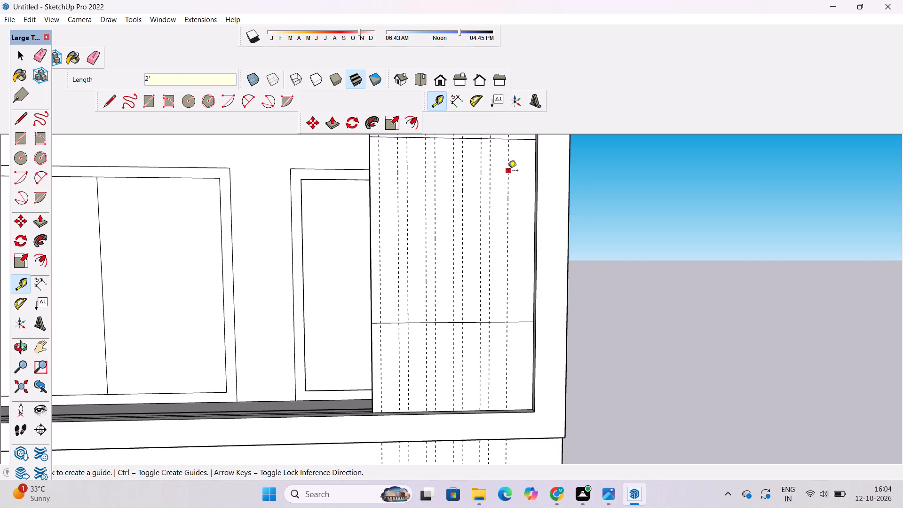
click(508, 171)
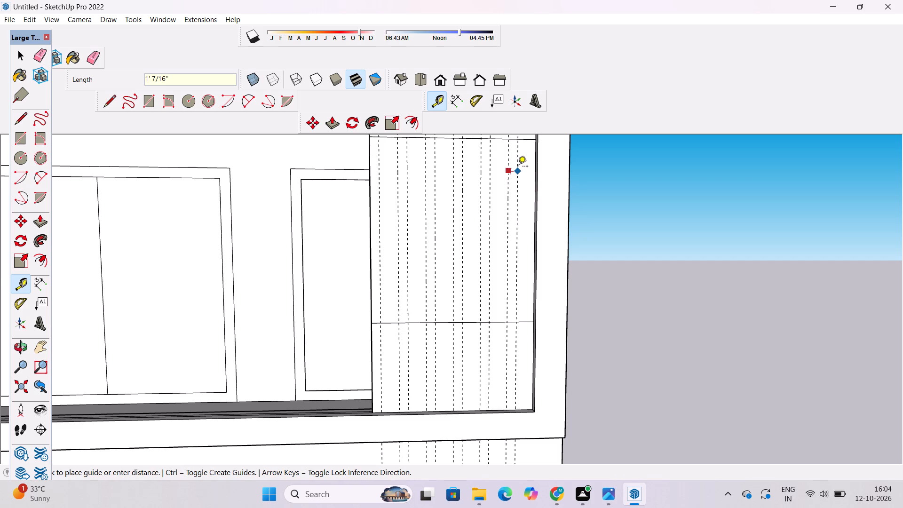
text(1')
key(Return)
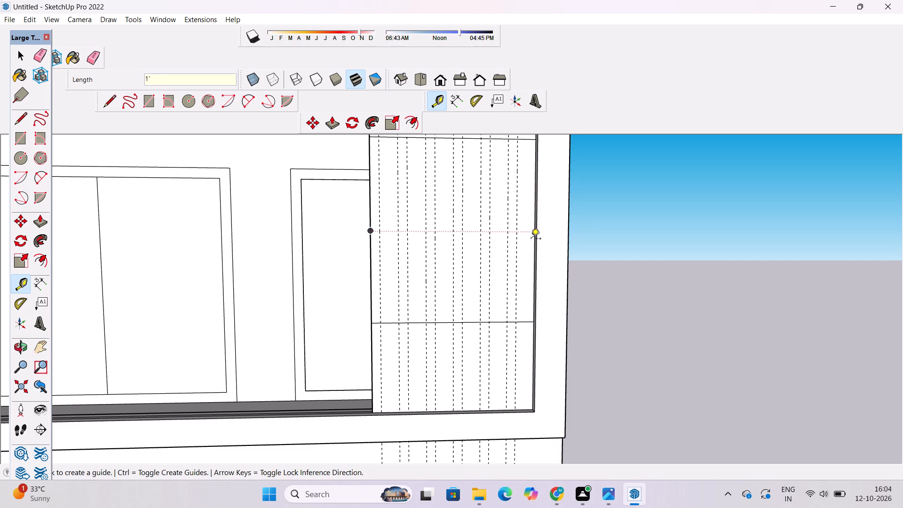
Draw a full-height 40' by 2' rectangle between the first two vertical guides beside the windows.
scroll(512, 214, down, 3)
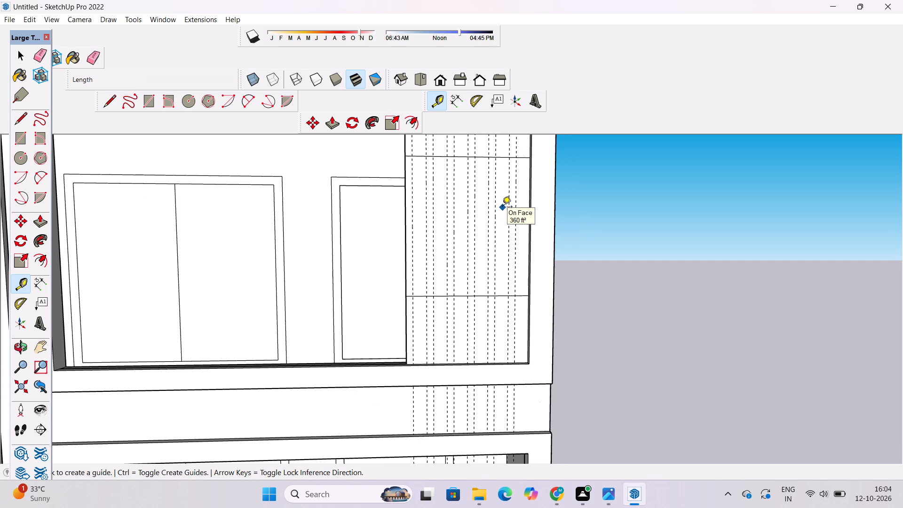
key(r)
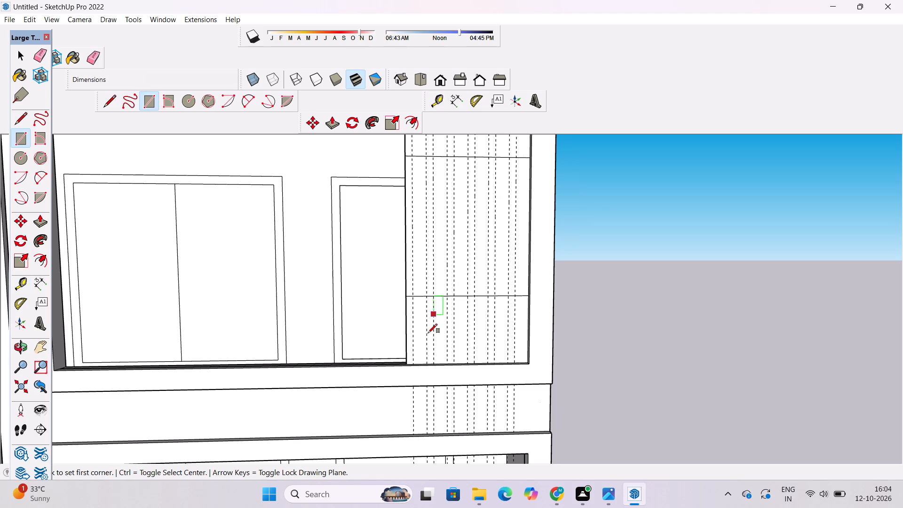
scroll(421, 377, up, 3)
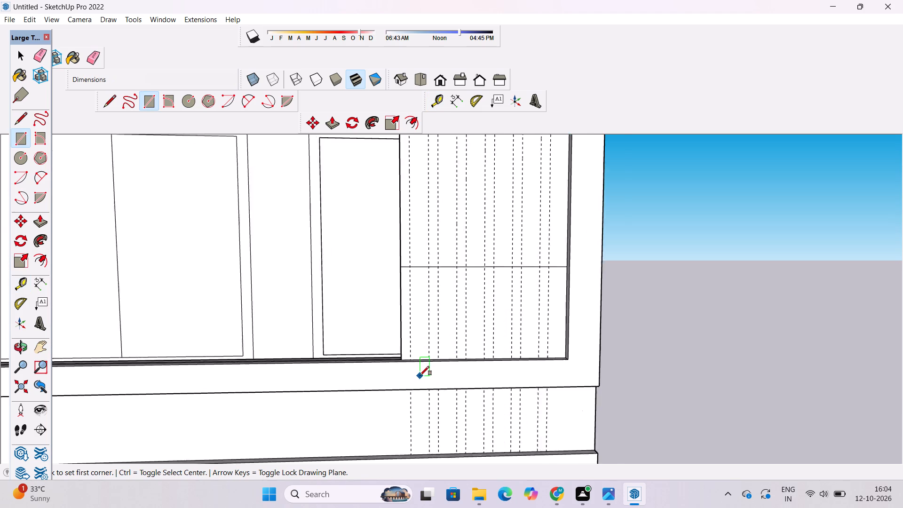
scroll(420, 375, up, 13)
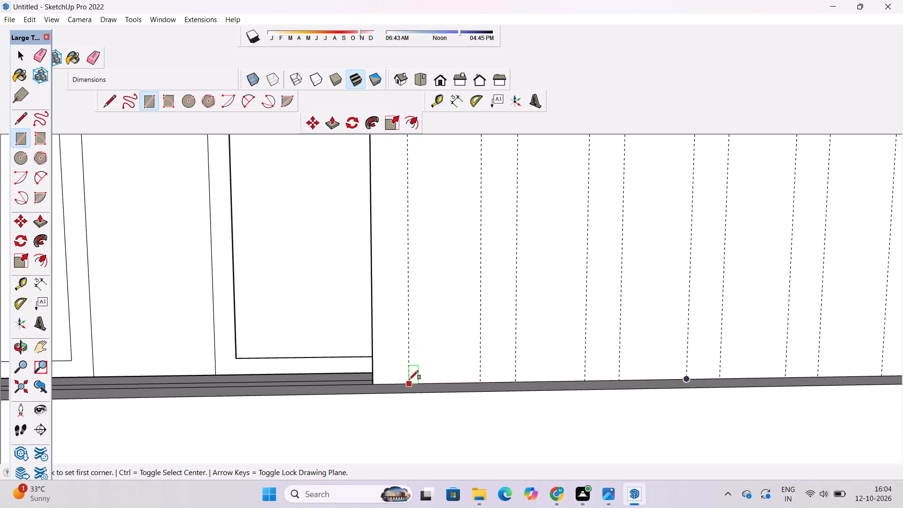
click(411, 384)
scroll(411, 383, down, 6)
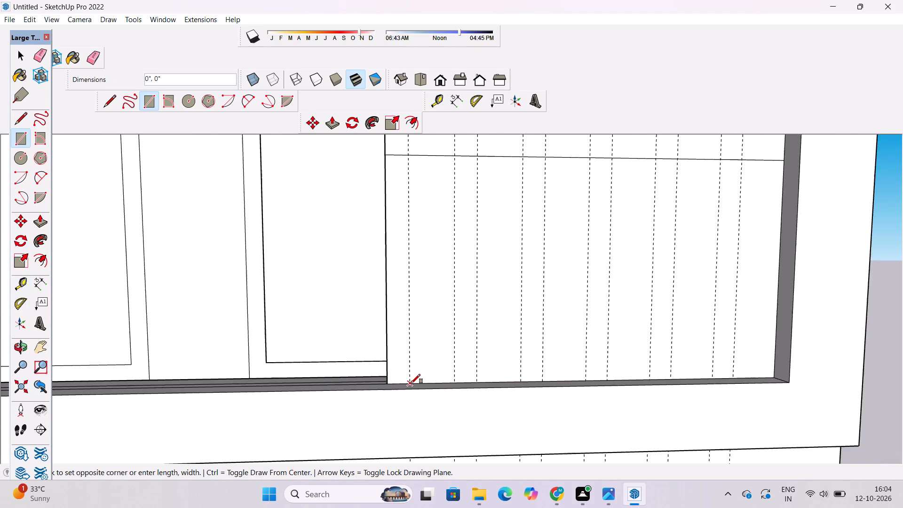
scroll(411, 383, down, 14)
scroll(409, 174, up, 7)
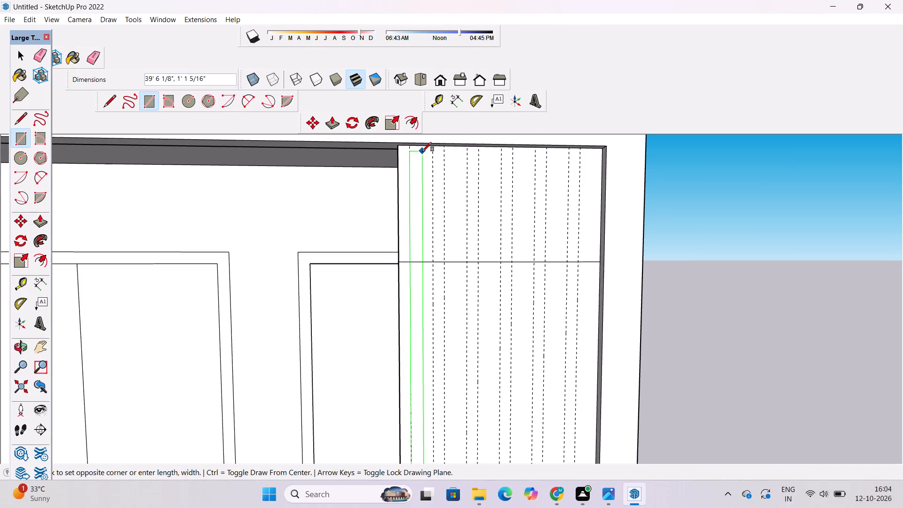
scroll(425, 151, up, 9)
click(445, 139)
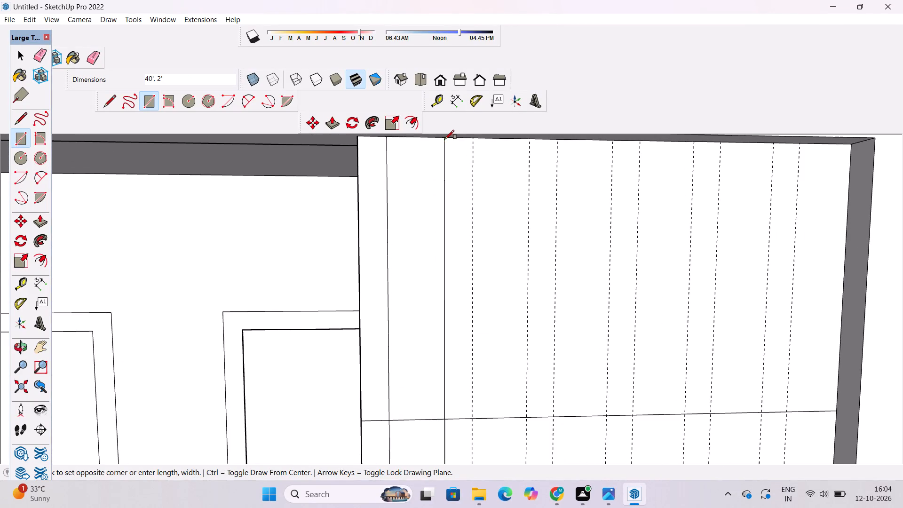
Draw a second full-height 2' by 40' rectangle between the third and fourth vertical guides on the wall panel.
scroll(473, 143, up, 5)
scroll(471, 143, down, 2)
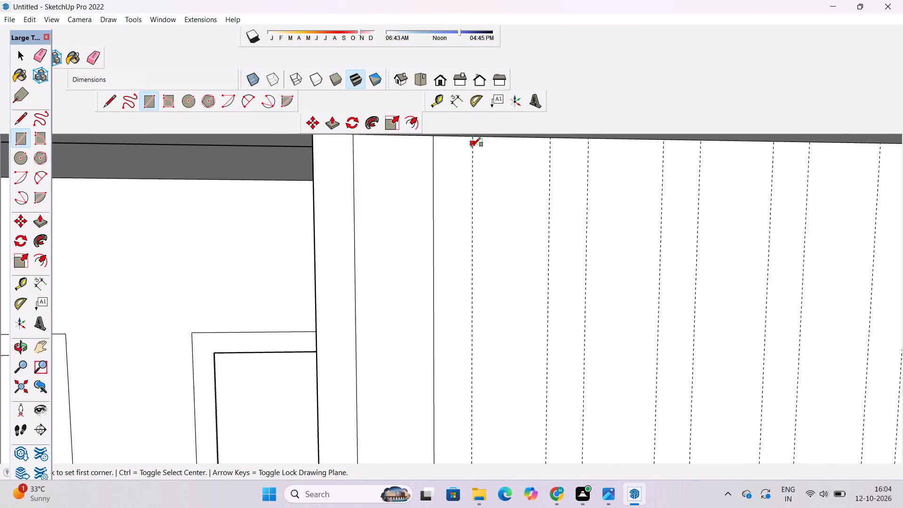
scroll(471, 147, down, 2)
click(471, 139)
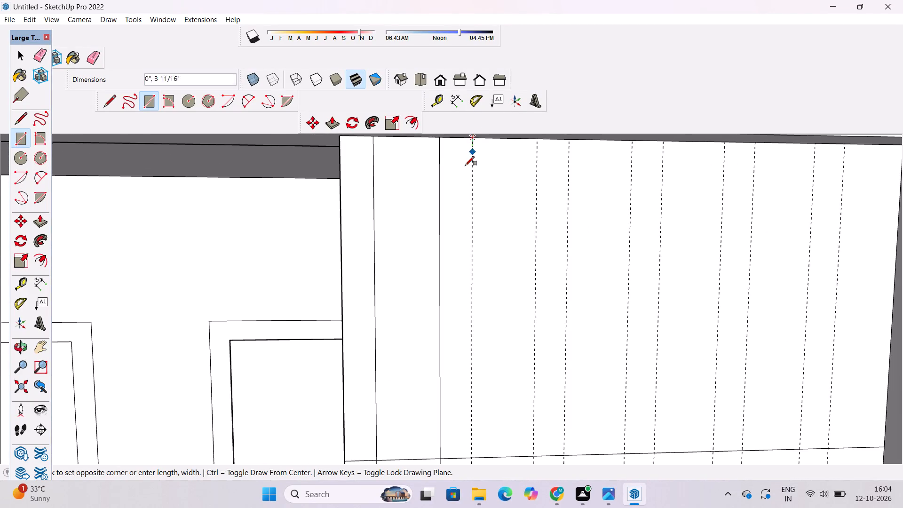
scroll(466, 162, down, 19)
scroll(462, 156, down, 6)
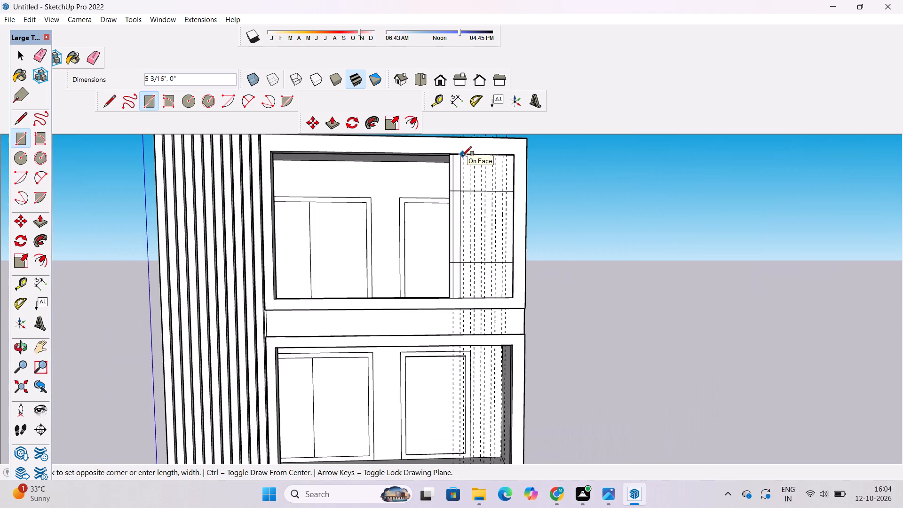
scroll(458, 157, down, 5)
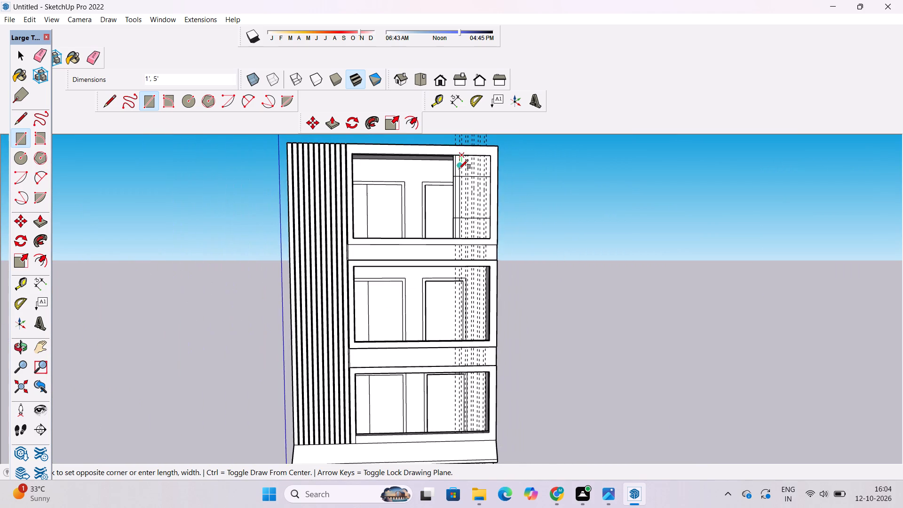
scroll(459, 169, up, 9)
scroll(470, 272, up, 8)
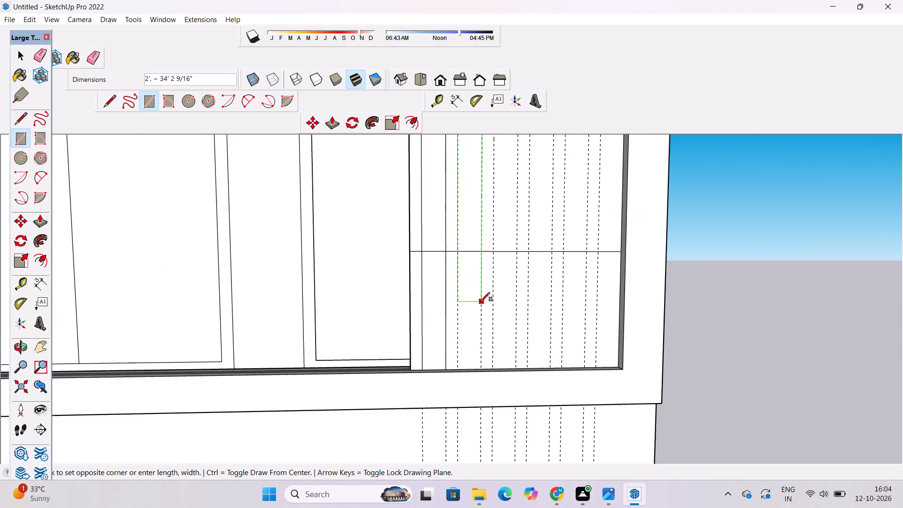
scroll(454, 330, up, 5)
scroll(488, 379, up, 4)
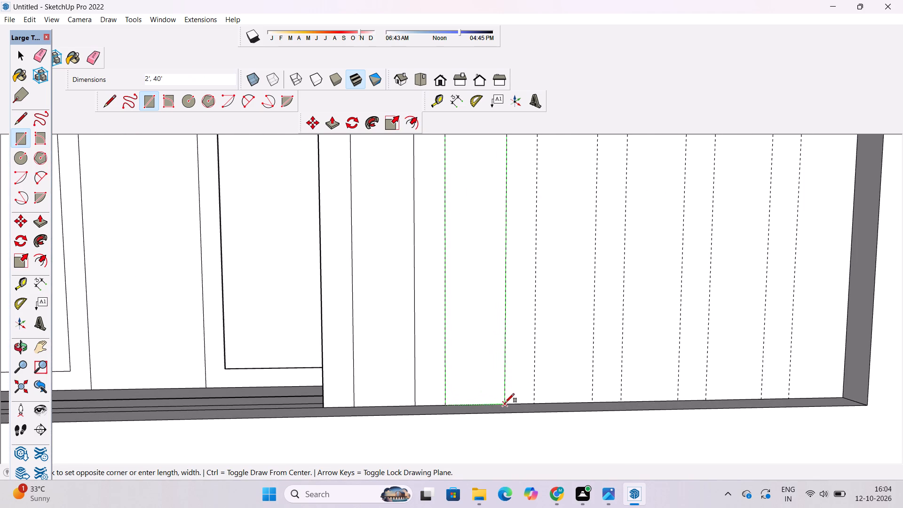
click(505, 403)
Draw a third full-height 40' by 2' rectangle between the next pair of vertical guides on the wall panel.
click(534, 404)
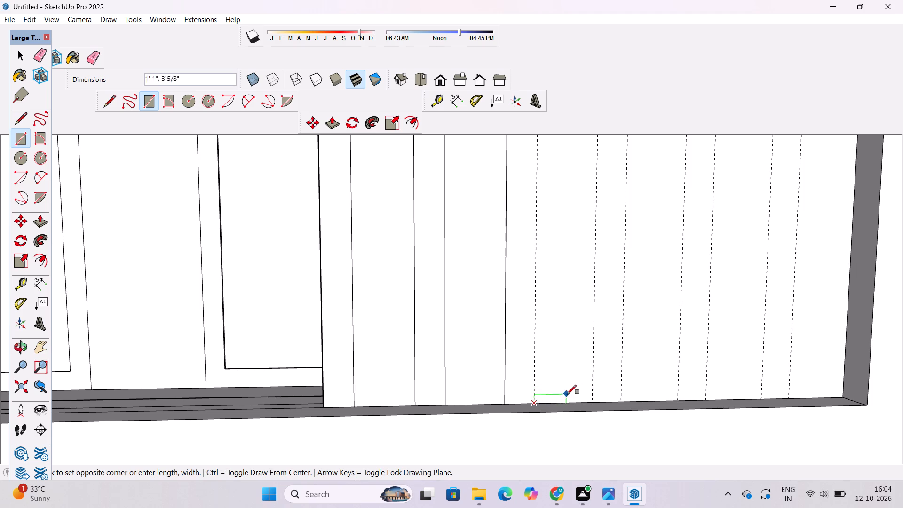
scroll(591, 411, down, 3)
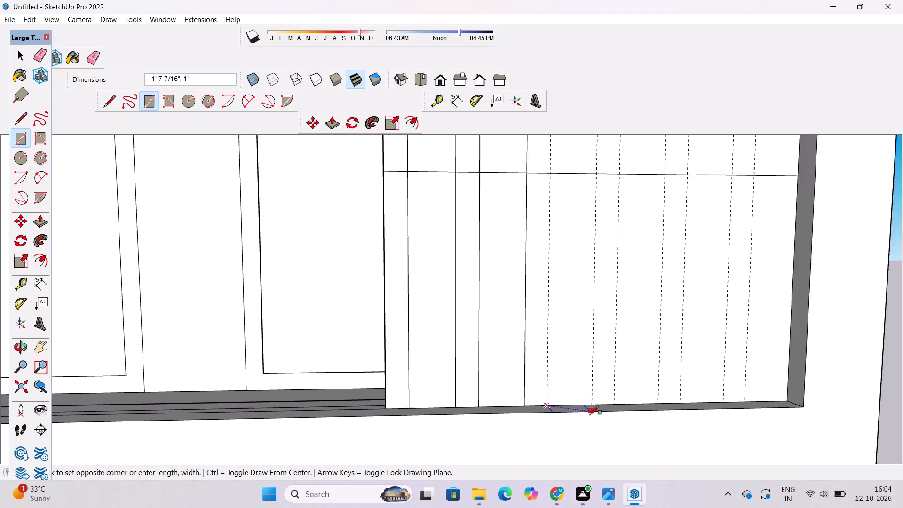
scroll(590, 415, down, 17)
scroll(550, 244, up, 5)
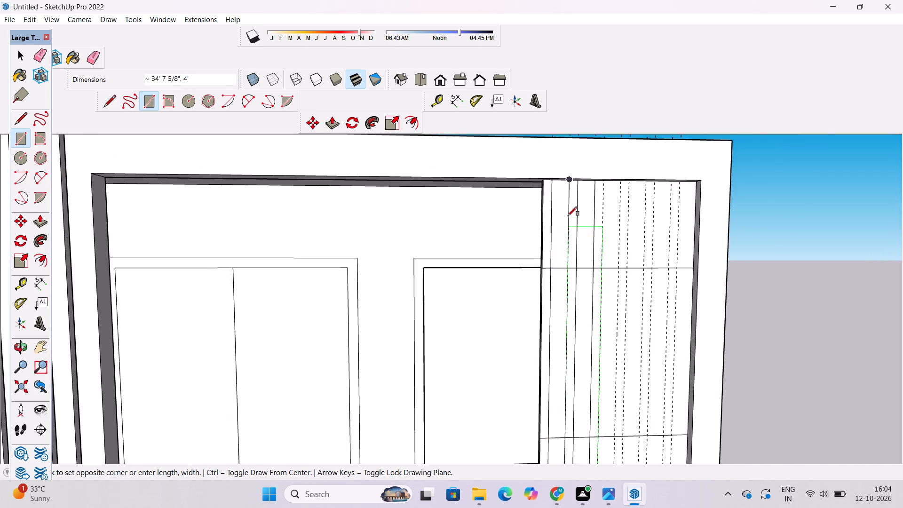
scroll(570, 211, up, 5)
scroll(610, 184, up, 5)
scroll(647, 169, up, 7)
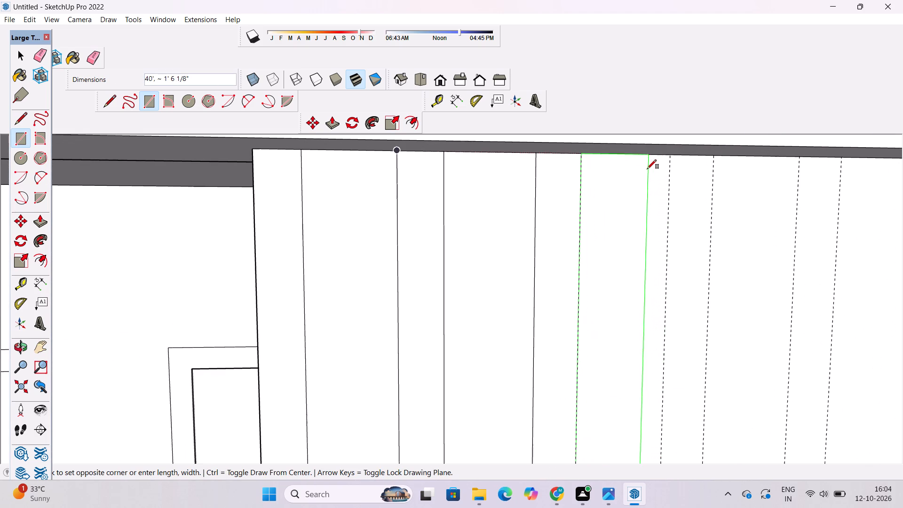
click(671, 154)
Draw a fourth full-height 2' by 40' rectangle between the following pair of vertical guides on the panel.
scroll(339, 225, down, 5)
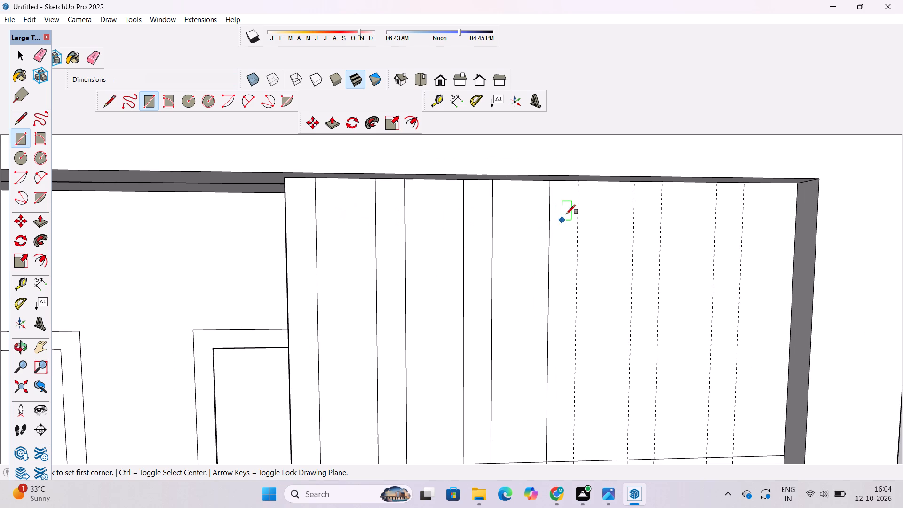
scroll(570, 200, up, 4)
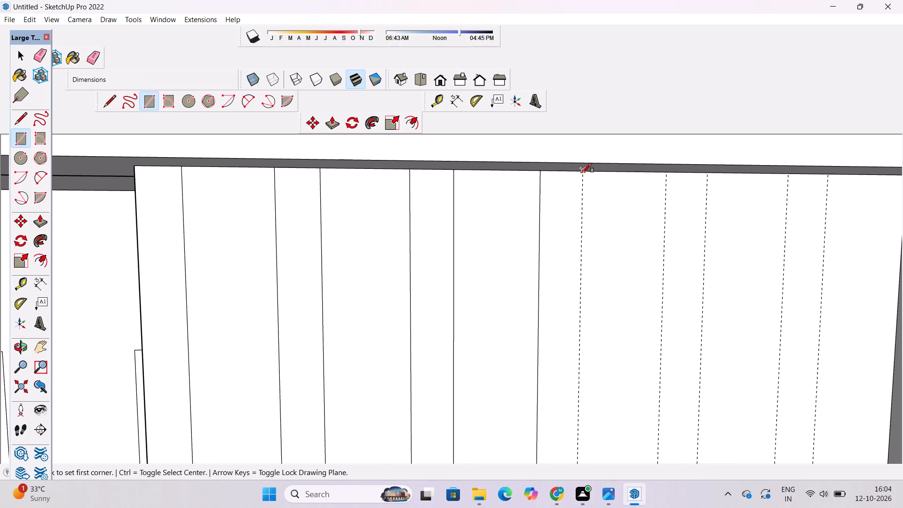
click(583, 172)
scroll(417, 218, down, 15)
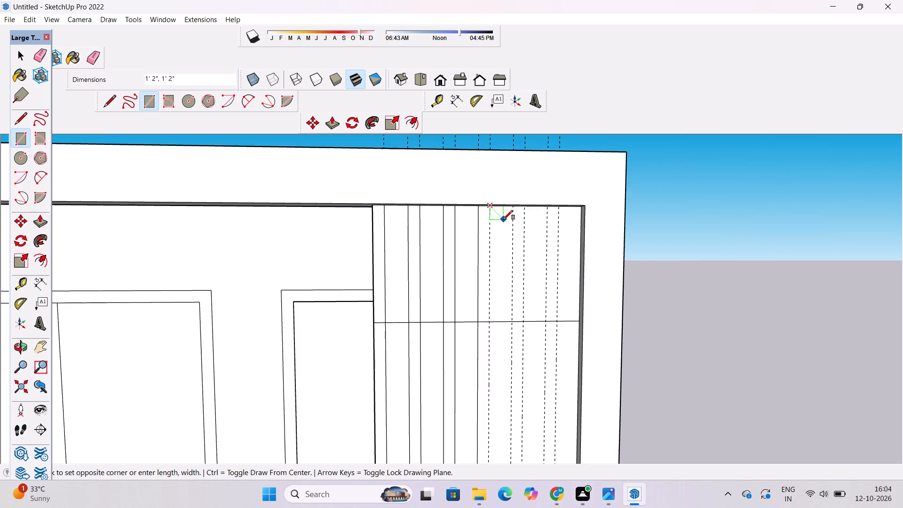
scroll(503, 220, down, 7)
scroll(500, 386, up, 4)
scroll(492, 389, down, 4)
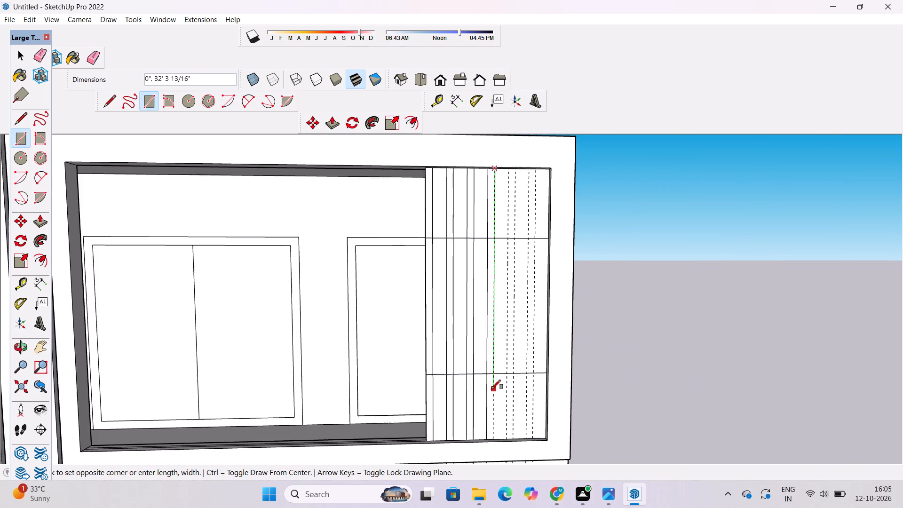
scroll(497, 432, up, 13)
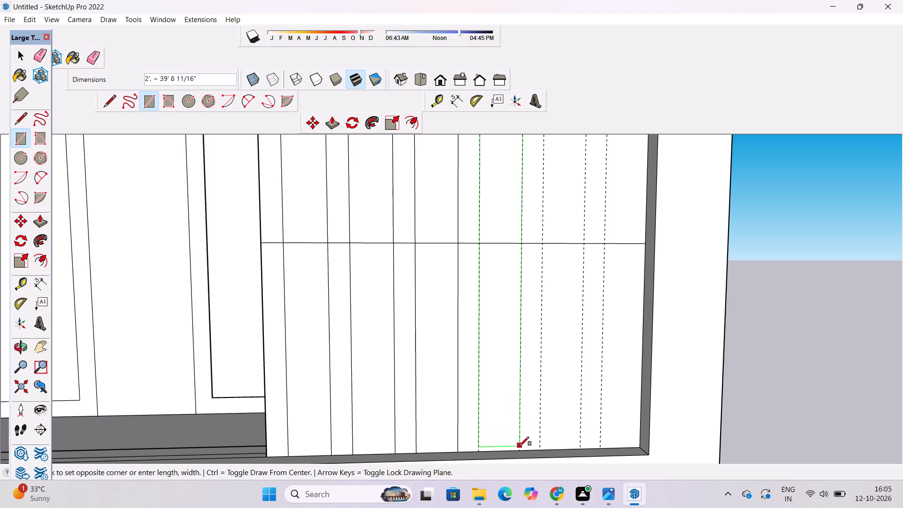
click(518, 452)
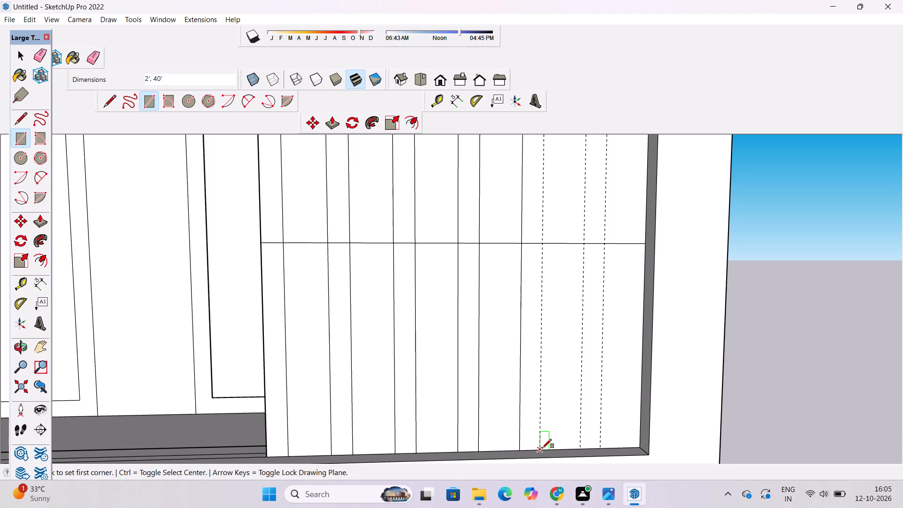
Draw a fifth full-height 40' by 2' rectangle between the next two vertical guides near the panel's far edge.
click(541, 451)
scroll(536, 401, down, 12)
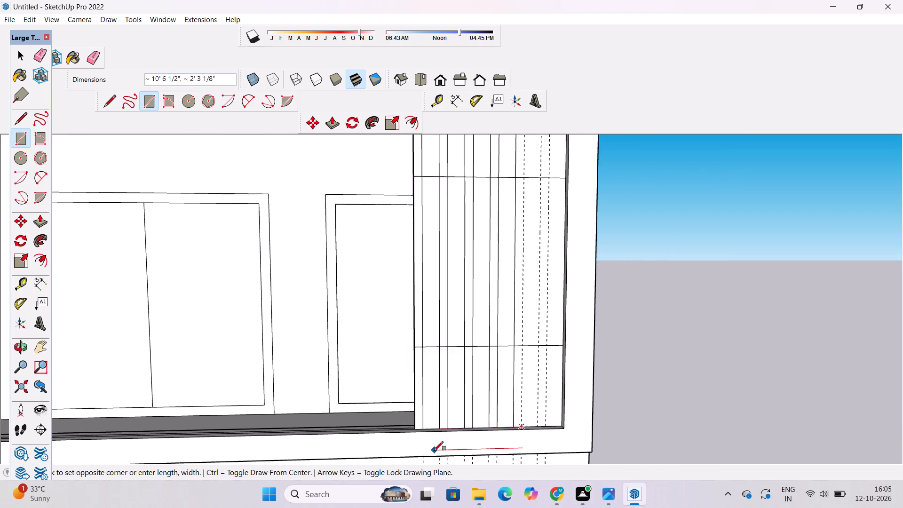
scroll(434, 451, down, 5)
scroll(424, 318, up, 19)
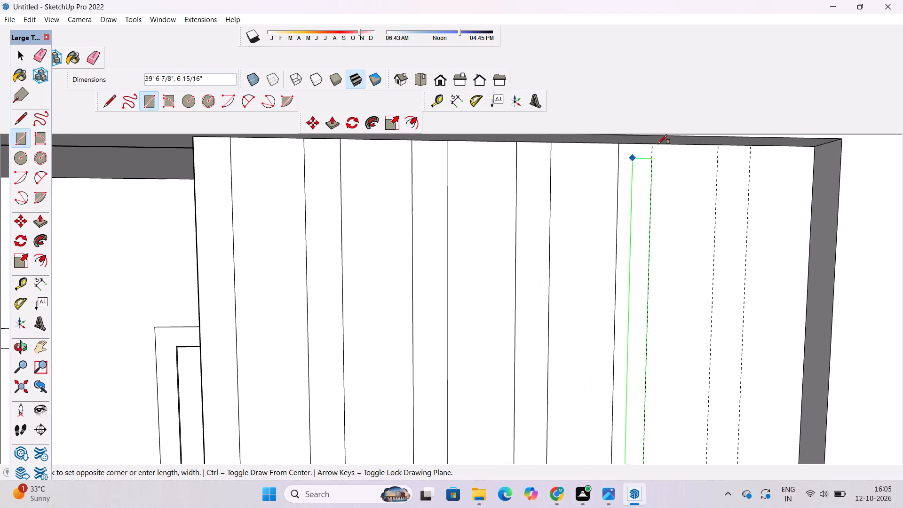
click(719, 149)
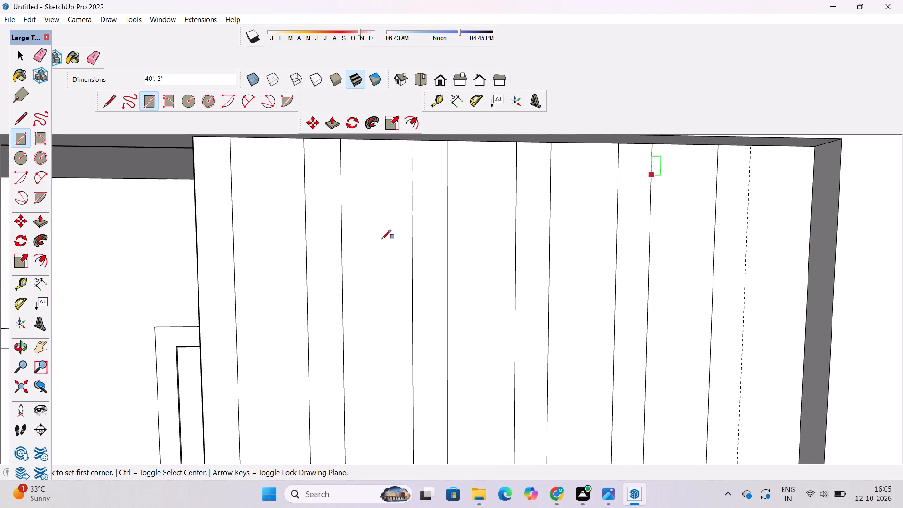
Draw a 40' vertical line along the last remaining guide, from the panel's top edge to its bottom edge.
scroll(334, 243, down, 9)
scroll(542, 201, up, 4)
scroll(543, 191, down, 4)
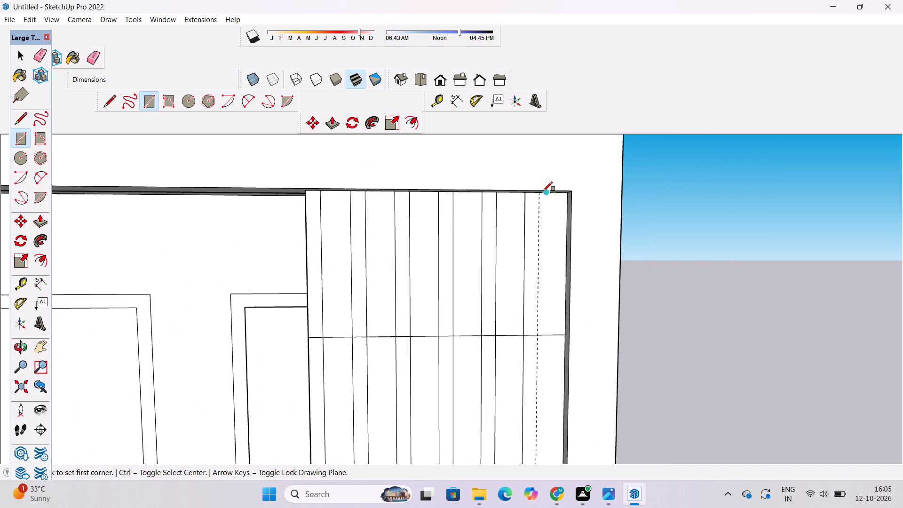
scroll(543, 191, down, 1)
key(l)
scroll(539, 213, up, 2)
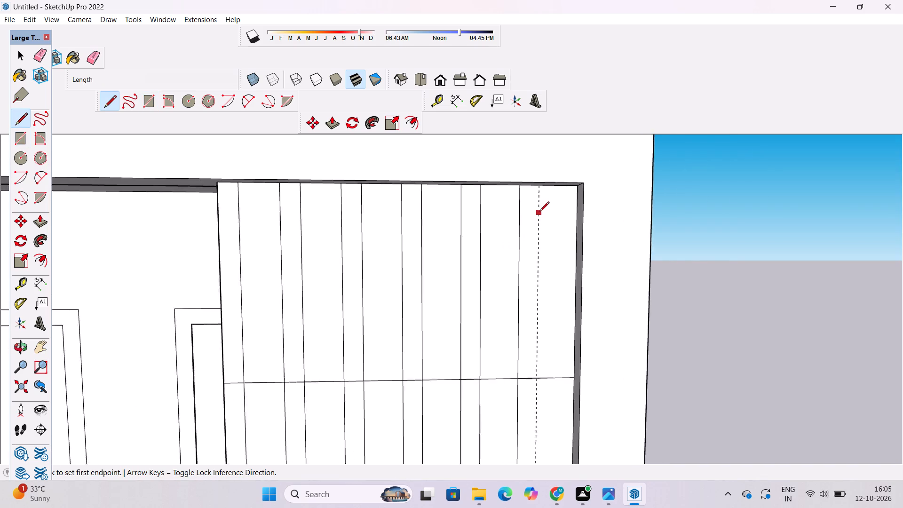
scroll(539, 212, up, 9)
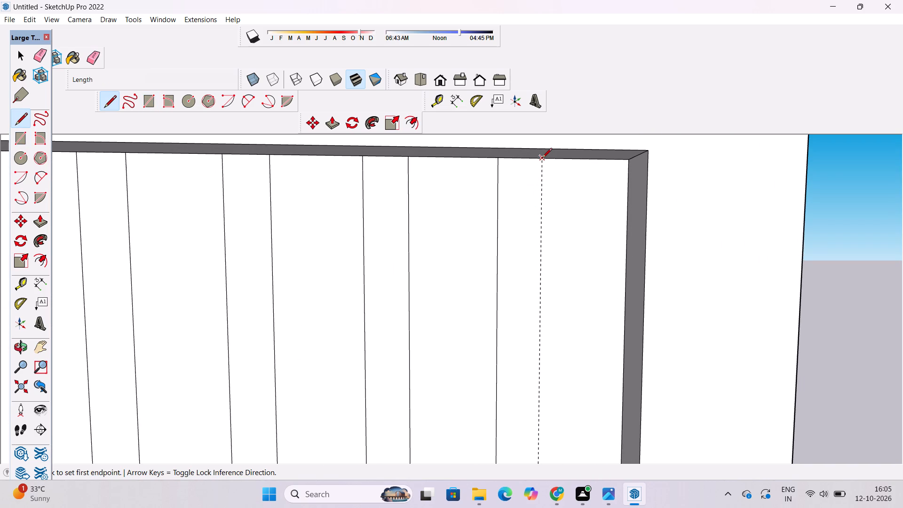
click(542, 159)
scroll(544, 193, down, 14)
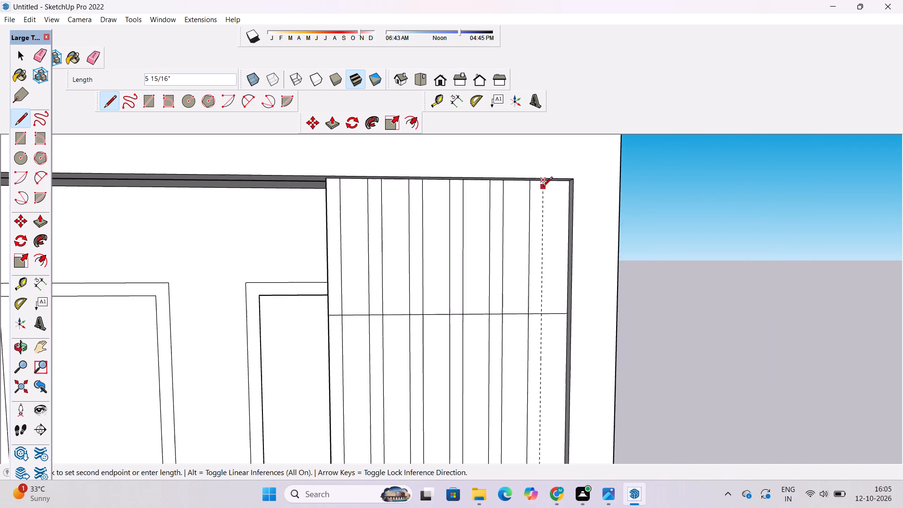
scroll(543, 187, down, 6)
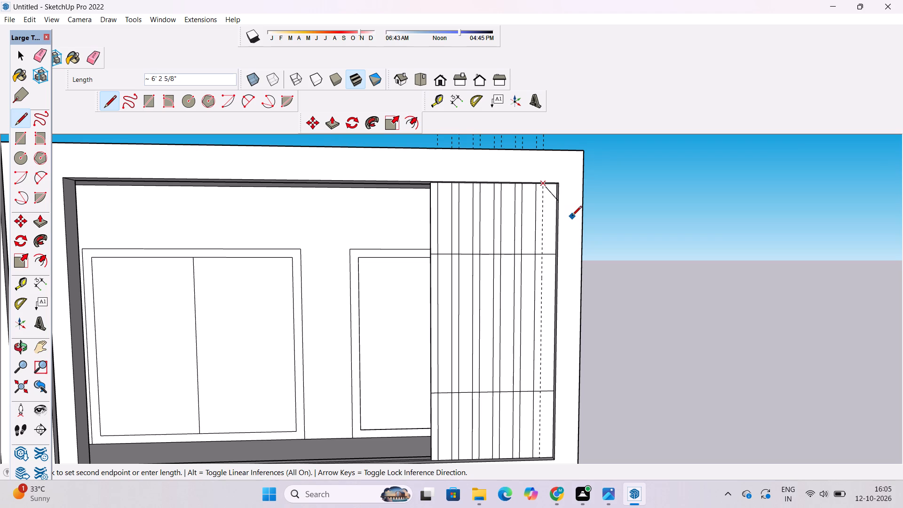
scroll(503, 228, down, 4)
scroll(514, 311, up, 4)
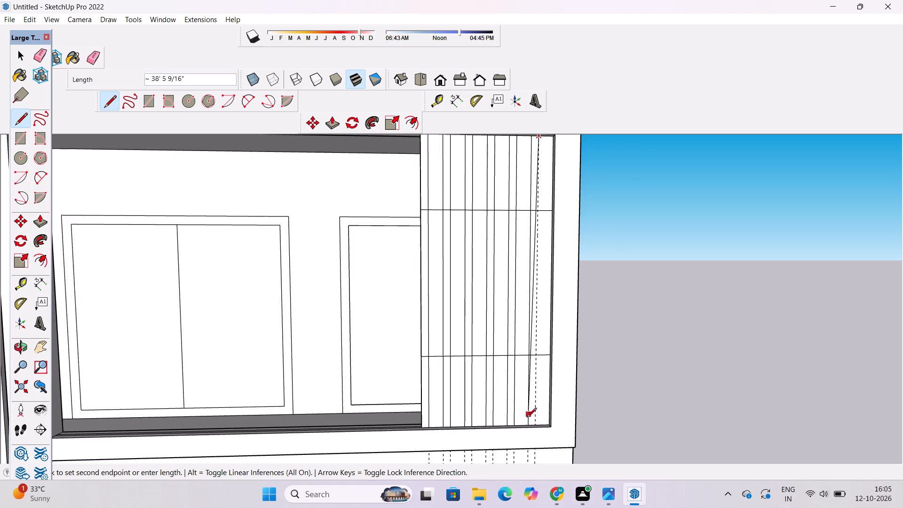
scroll(527, 425, up, 15)
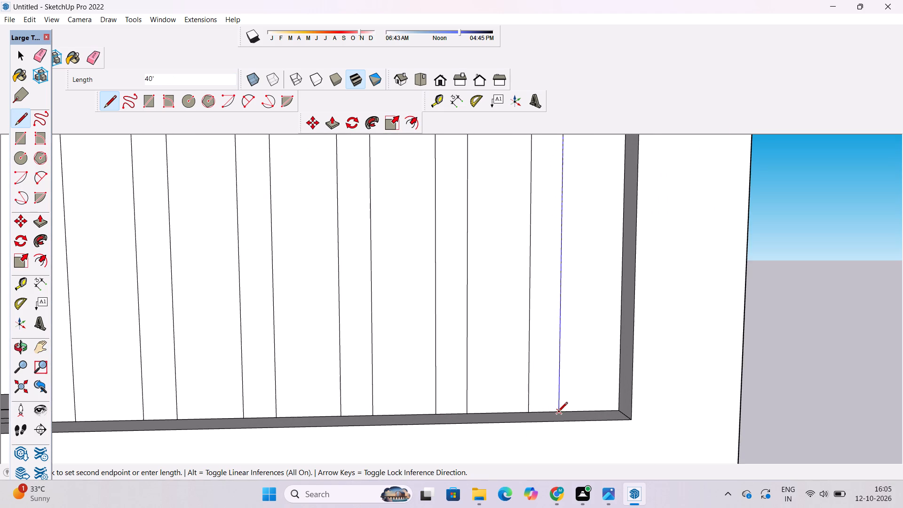
click(558, 413)
key(space)
Erase all the vertical construction guides where they cross the wall band below the top-floor opening.
key(o)
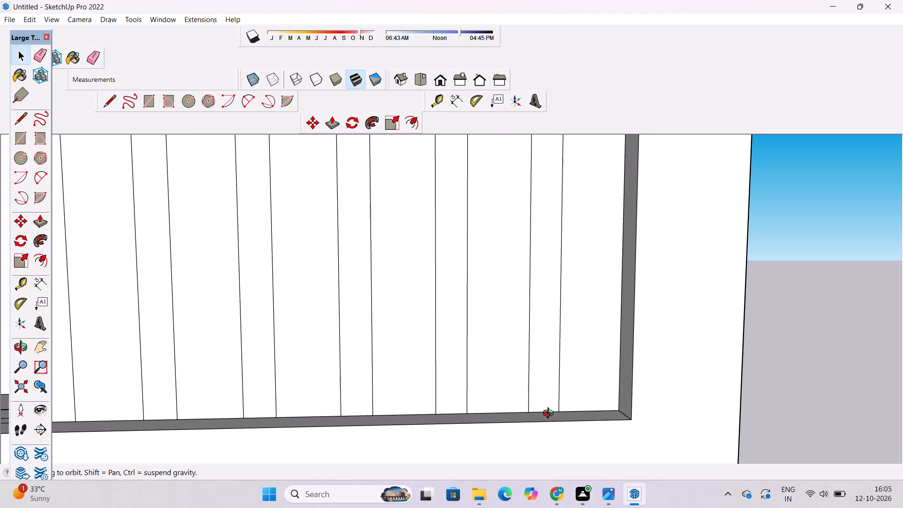
scroll(579, 361, down, 5)
drag(608, 350, 563, 382)
scroll(561, 382, down, 5)
shift+drag(527, 405, 534, 420)
drag(537, 442, 562, 430)
scroll(603, 365, down, 6)
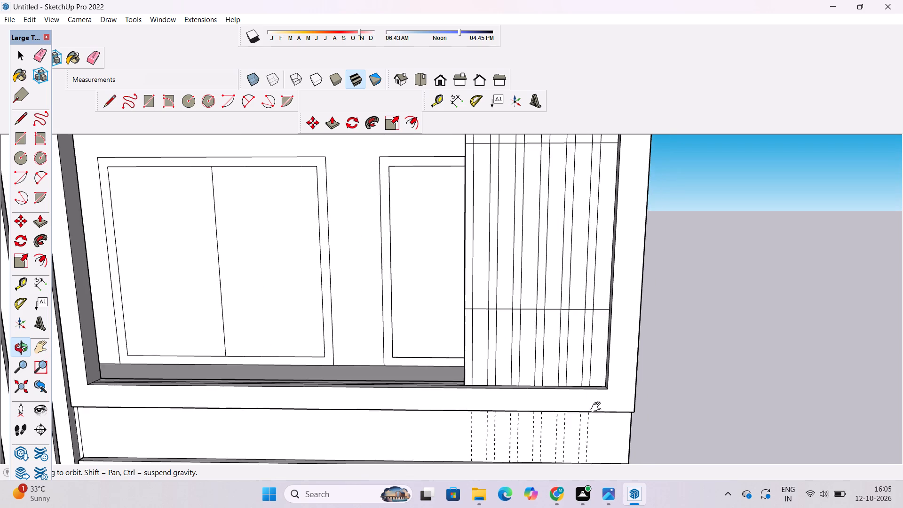
shift+drag(598, 404, 589, 319)
drag(553, 381, 576, 362)
scroll(575, 352, down, 5)
key(e)
scroll(587, 340, up, 4)
drag(591, 337, 482, 364)
drag(507, 350, 470, 357)
key(space)
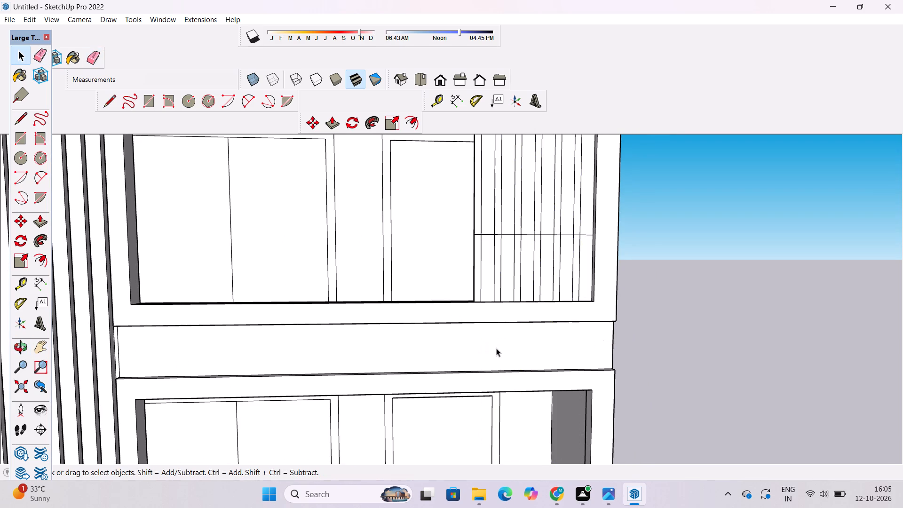
Erase all the vertical strip lines in the panel's top section, above the upper horizontal line.
key(o)
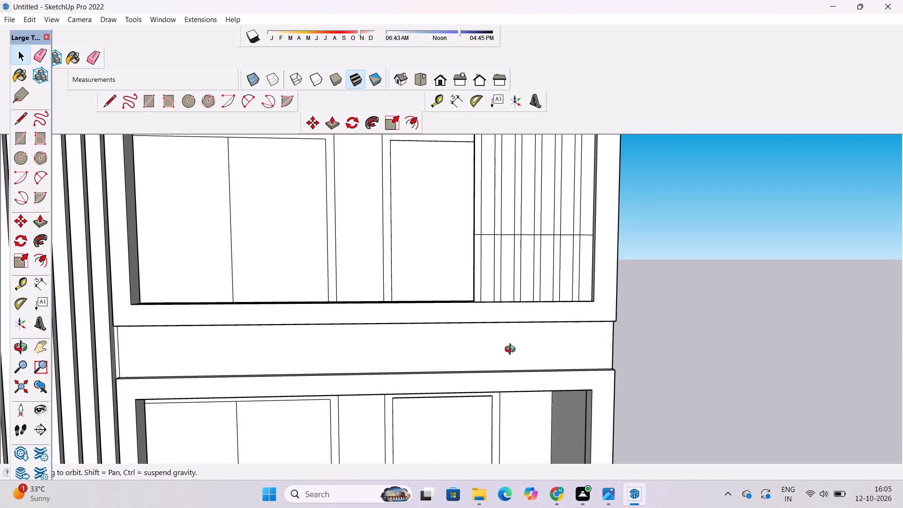
scroll(502, 350, down, 4)
drag(520, 342, 512, 364)
scroll(509, 368, down, 5)
scroll(493, 316, up, 2)
scroll(509, 277, up, 5)
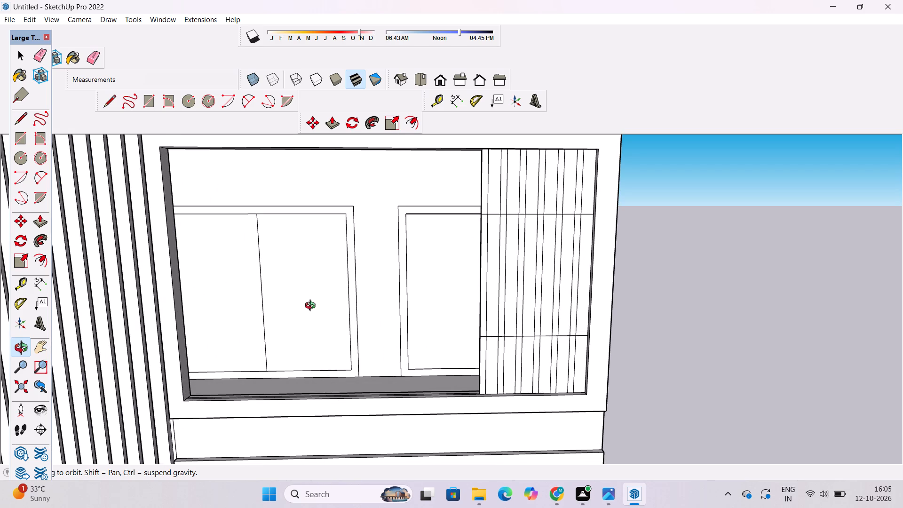
click(93, 57)
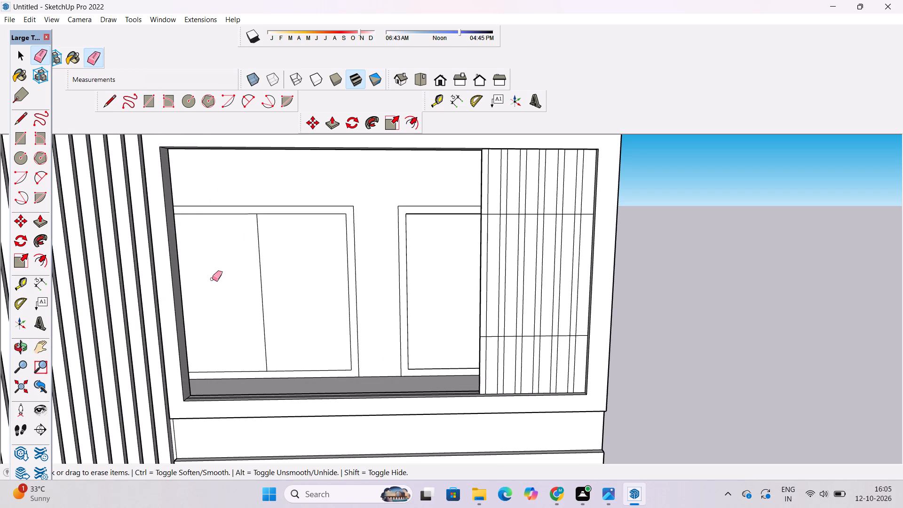
scroll(232, 295, down, 5)
scroll(364, 222, up, 8)
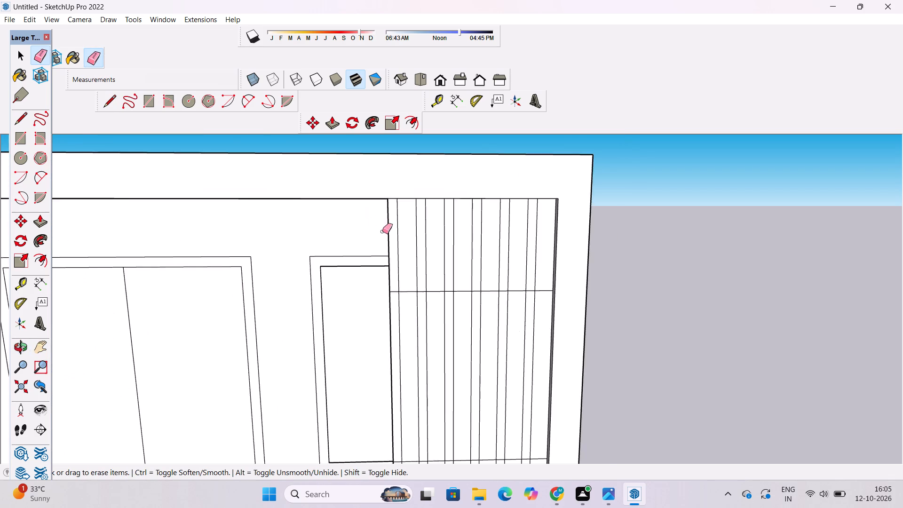
drag(398, 242, 483, 257)
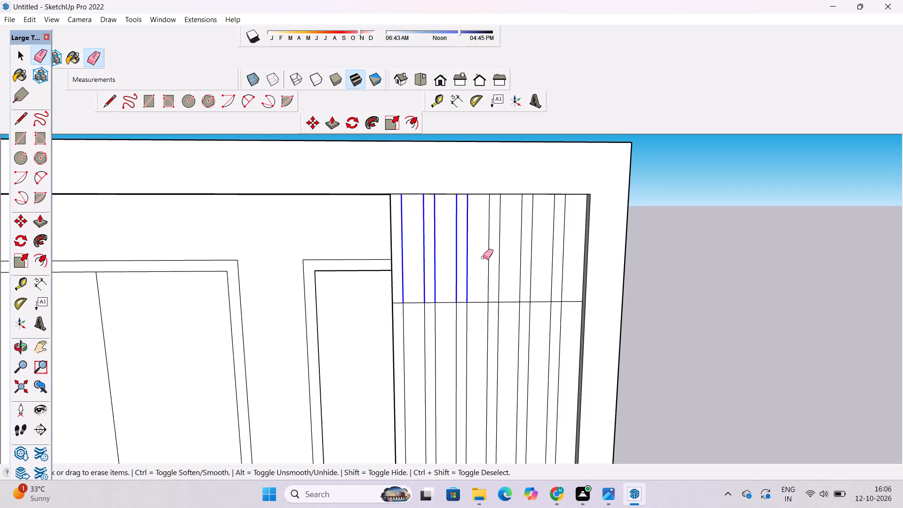
drag(483, 257, 567, 257)
Erase all the vertical strip lines in the panel's bottom section, below the lower horizontal line.
scroll(452, 152, down, 4)
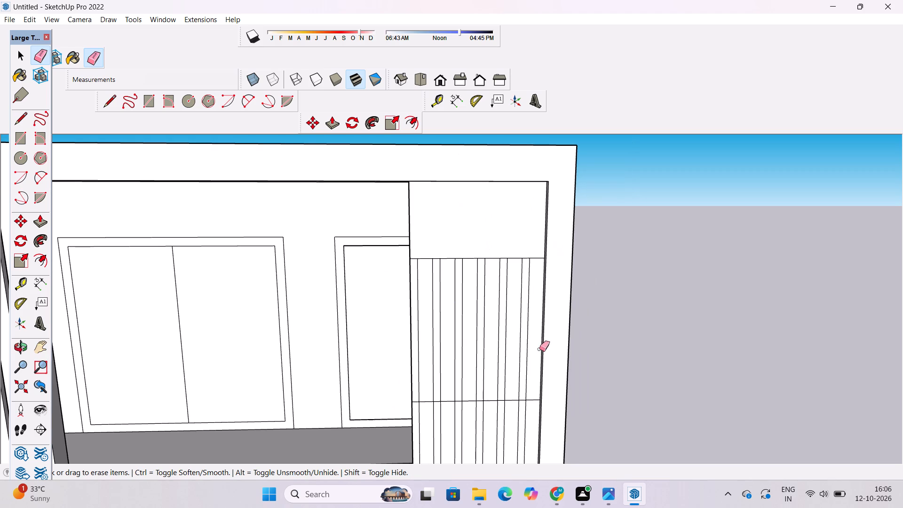
scroll(392, 164, down, 4)
scroll(460, 325, up, 4)
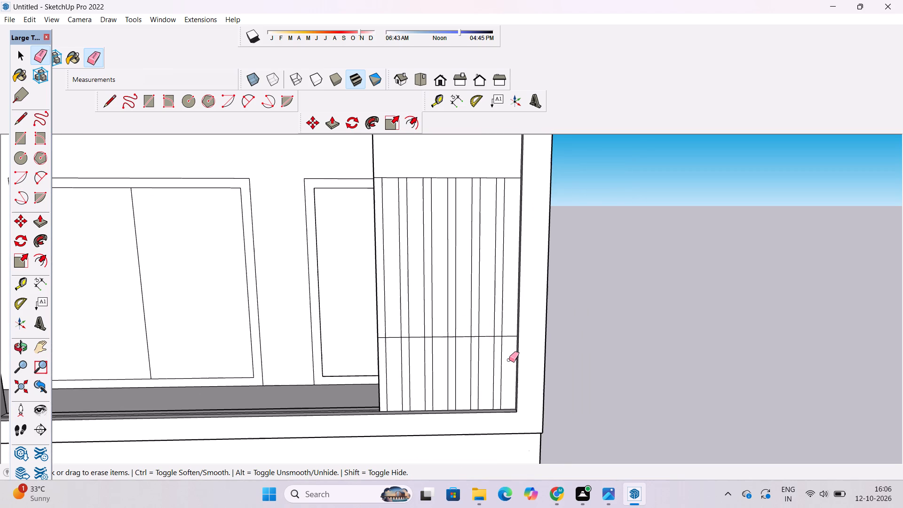
drag(509, 360, 402, 376)
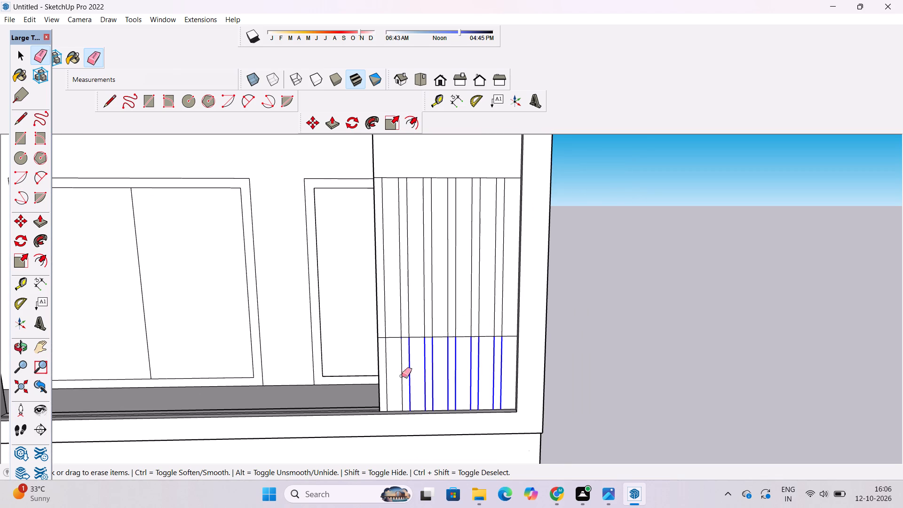
drag(402, 376, 385, 371)
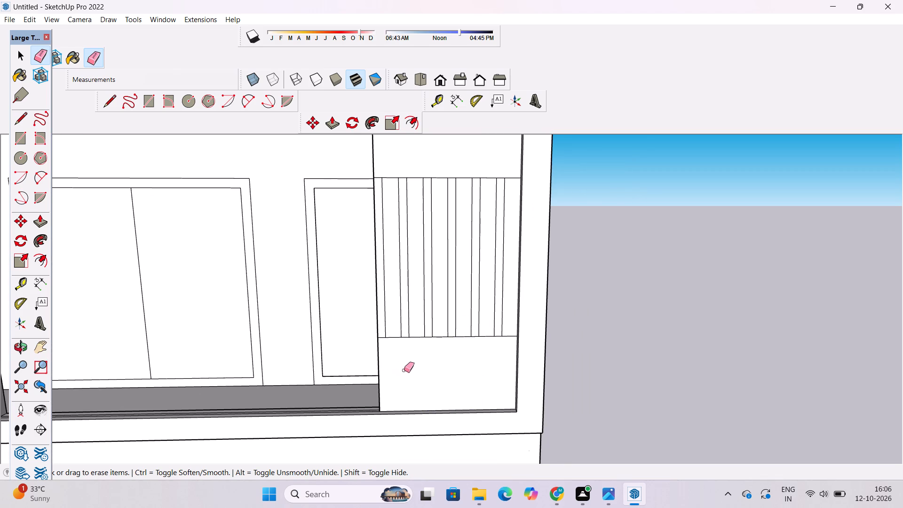
key(space)
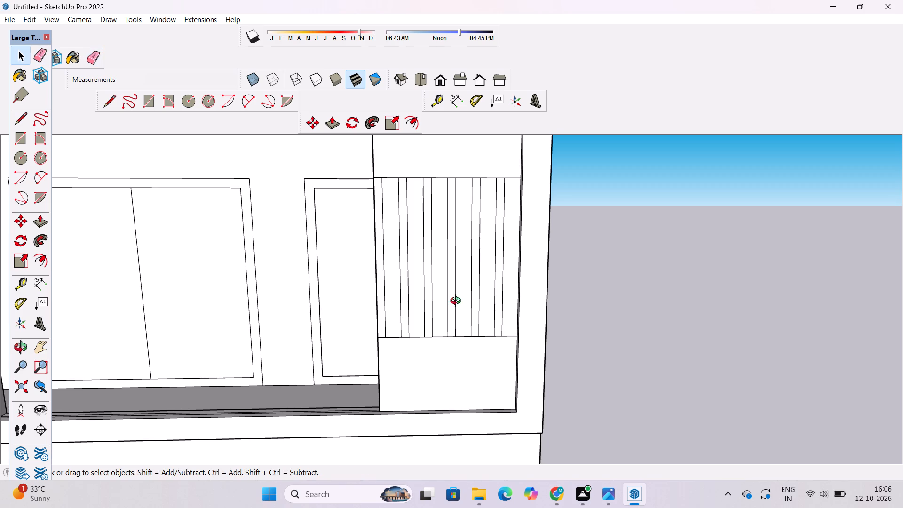
Push/Pull the top-floor panel's back face inward to line up with the inner edge of the ledge below.
key(o)
scroll(432, 268, down, 3)
shift+drag(432, 268, 440, 283)
scroll(425, 302, up, 3)
drag(402, 314, 523, 299)
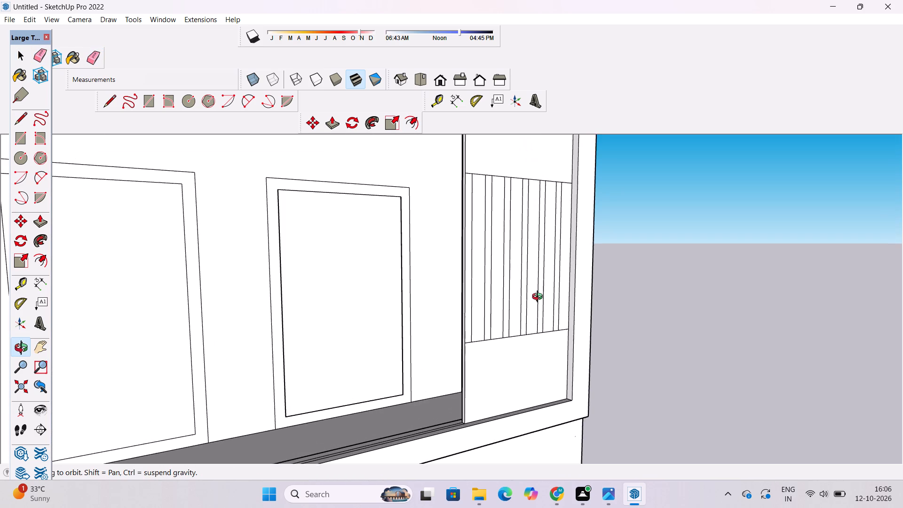
shift+drag(504, 306, 488, 230)
drag(495, 259, 557, 308)
scroll(507, 341, up, 5)
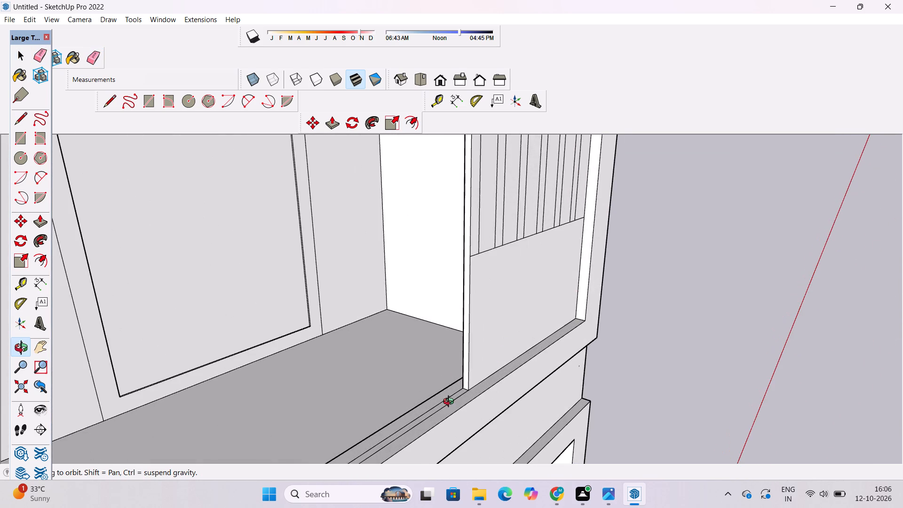
drag(451, 403, 594, 408)
shift+drag(594, 408, 547, 406)
shift+drag(542, 402, 522, 403)
drag(522, 403, 522, 403)
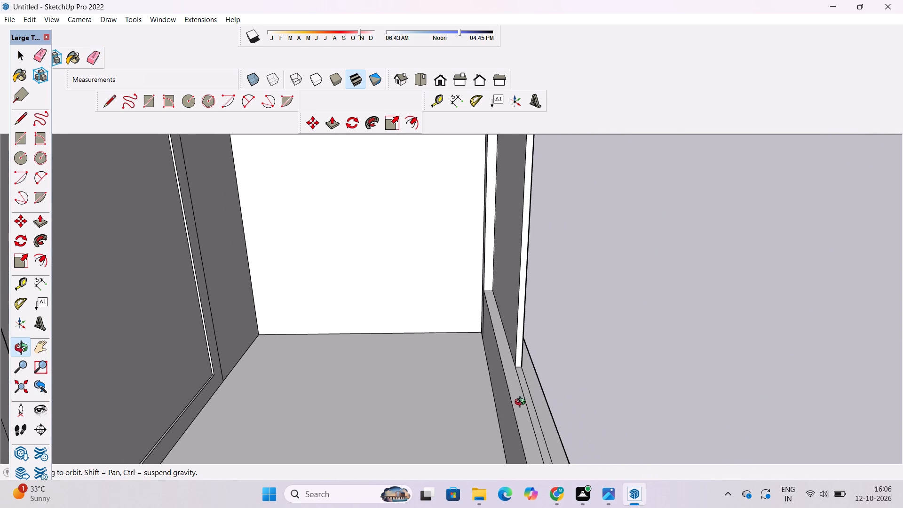
drag(522, 403, 541, 404)
key(p)
click(531, 331)
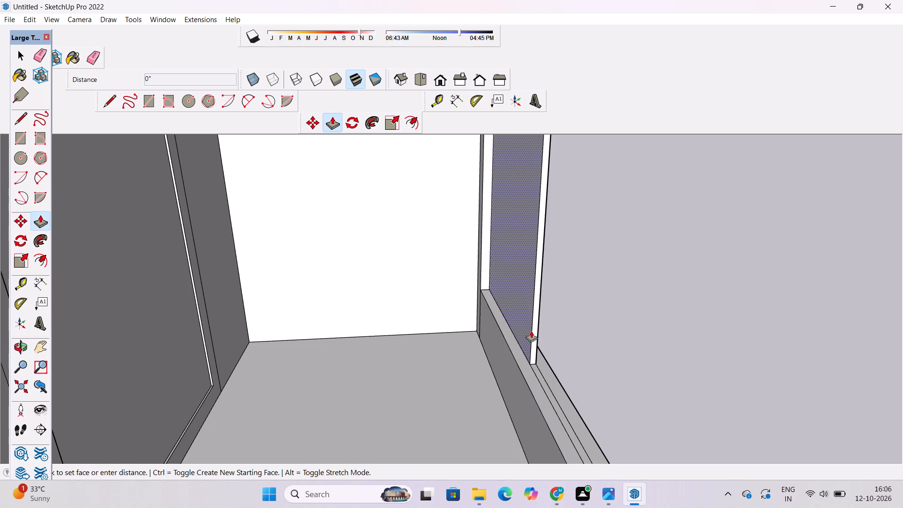
click(522, 370)
key(space)
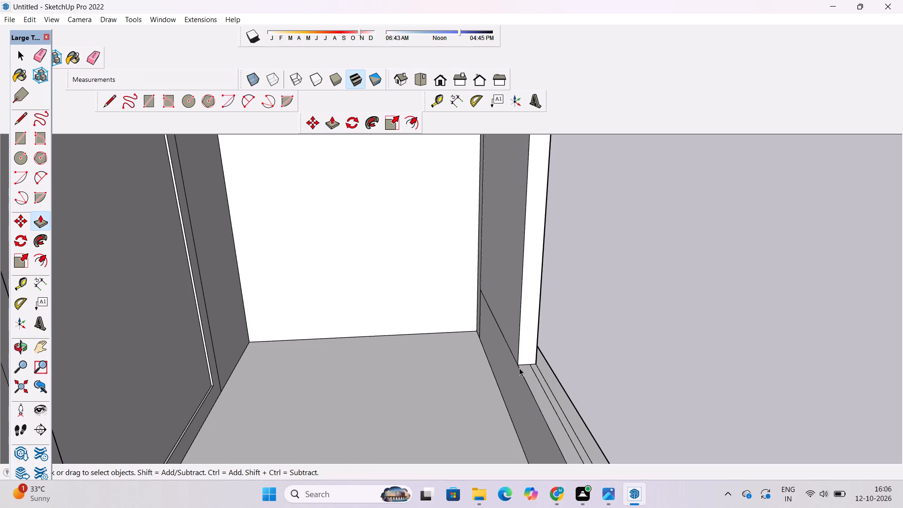
Switch to the front view and examine the facade from the middle floors up to the top-floor panel.
key(o)
scroll(499, 331, down, 7)
drag(634, 356, 507, 371)
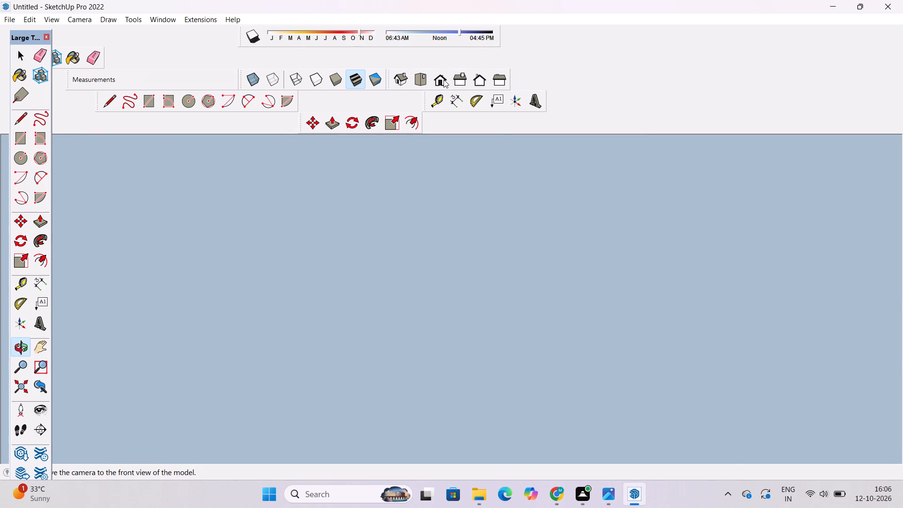
click(444, 79)
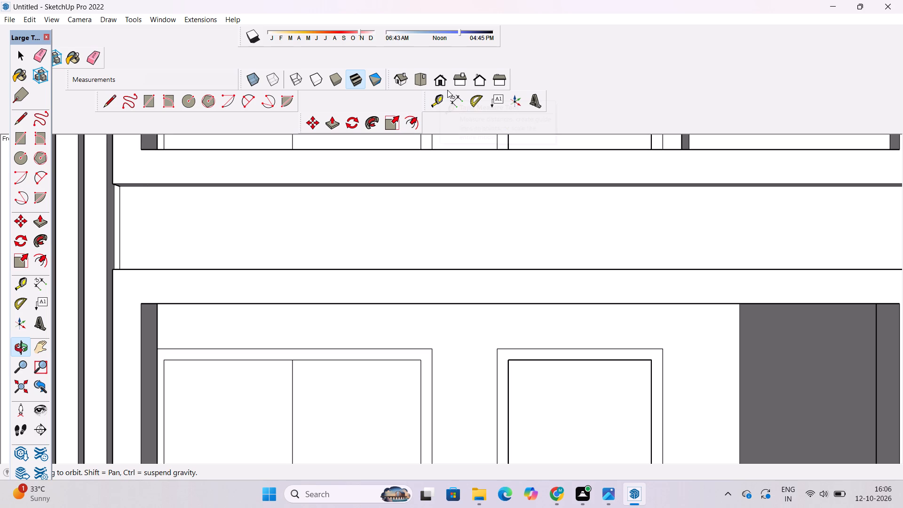
scroll(400, 29, down, 5)
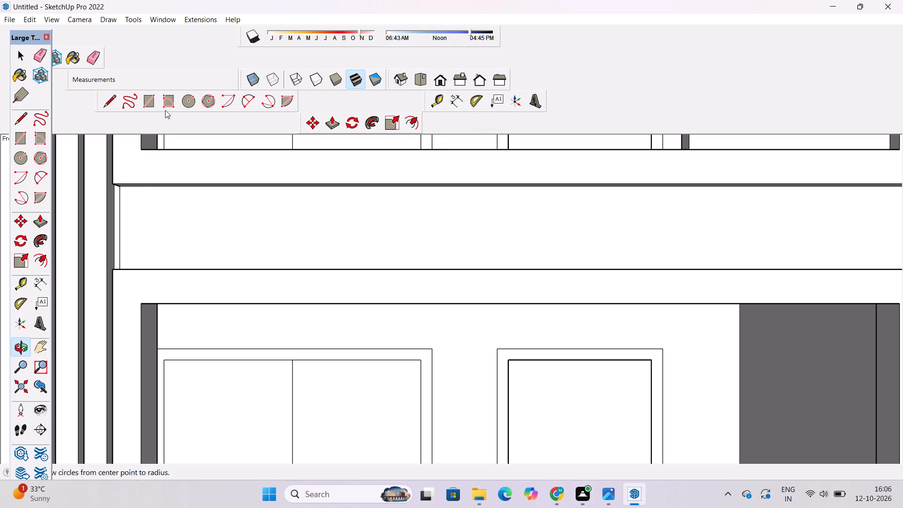
scroll(338, 261, down, 11)
shift+drag(375, 277, 386, 257)
shift+drag(386, 257, 388, 265)
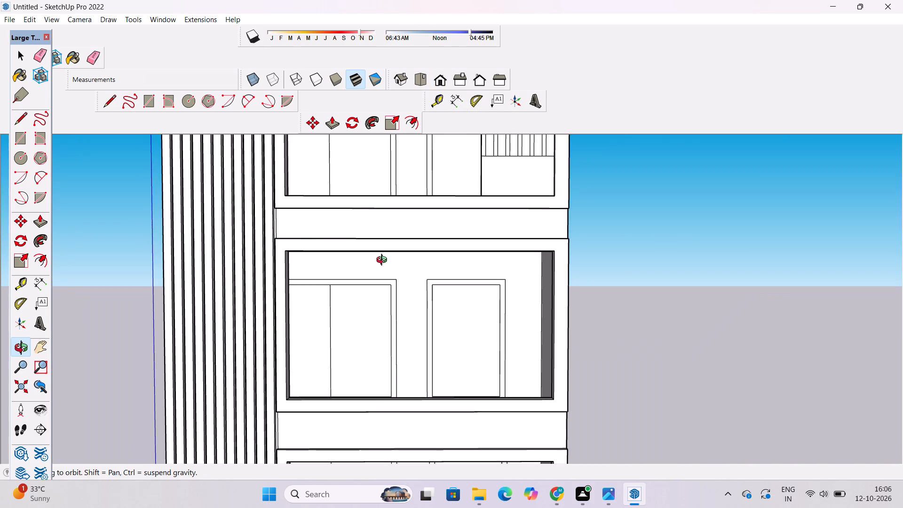
scroll(383, 261, down, 1)
shift+drag(390, 245, 365, 279)
scroll(365, 279, up, 1)
scroll(339, 283, down, 4)
shift+drag(385, 256, 395, 315)
scroll(425, 277, up, 7)
shift+drag(429, 274, 406, 286)
scroll(406, 286, up, 2)
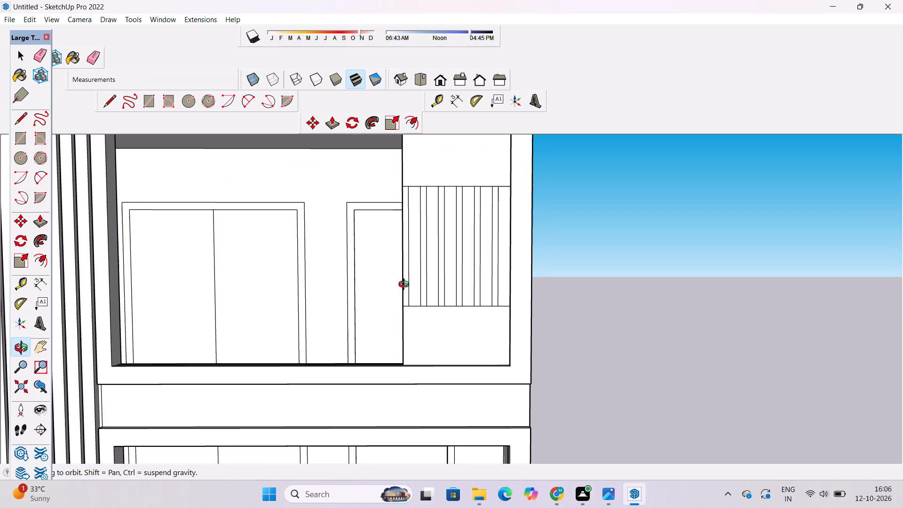
scroll(406, 286, up, 3)
scroll(406, 286, down, 3)
scroll(406, 286, up, 2)
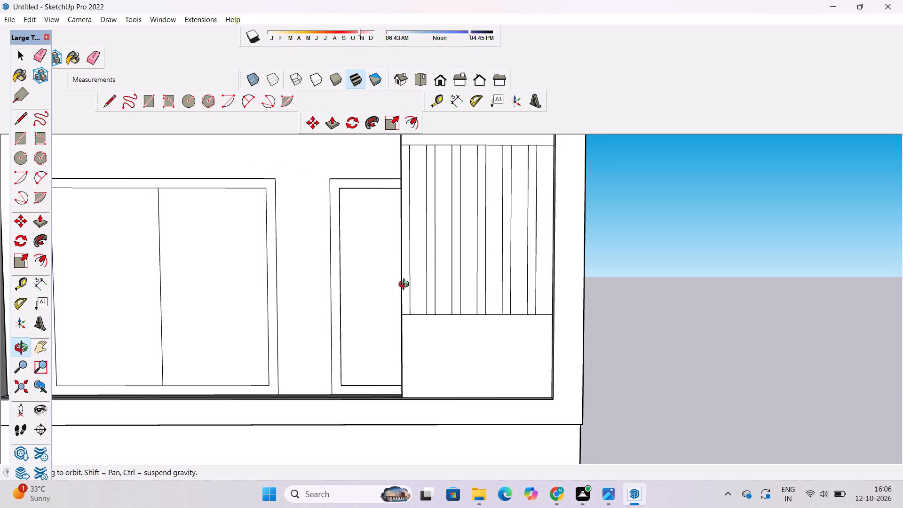
scroll(362, 217, down, 4)
drag(364, 220, 370, 230)
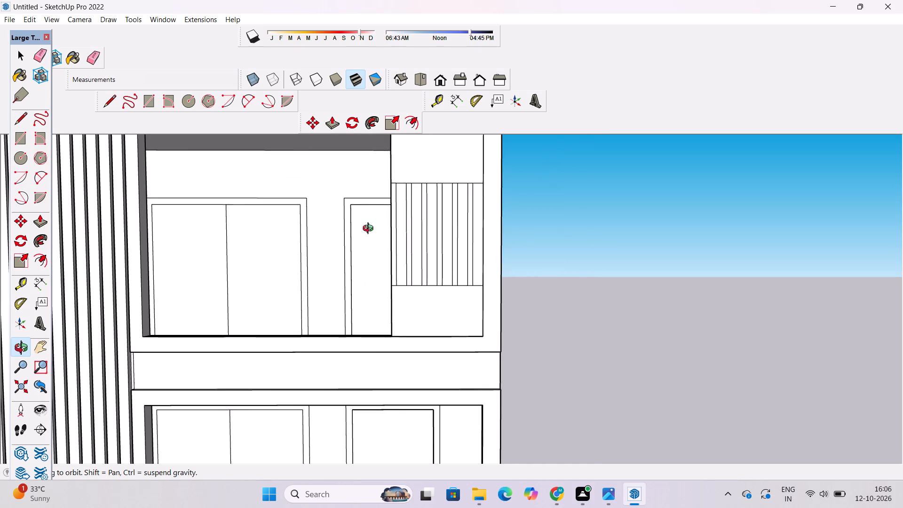
drag(370, 230, 368, 227)
drag(372, 233, 417, 248)
Push/Pull the first two wide strips at the panel's inner side 1'6" through the panel, leaving the narrow slats between them.
scroll(443, 238, up, 3)
shift+drag(437, 238, 414, 205)
drag(414, 205, 448, 236)
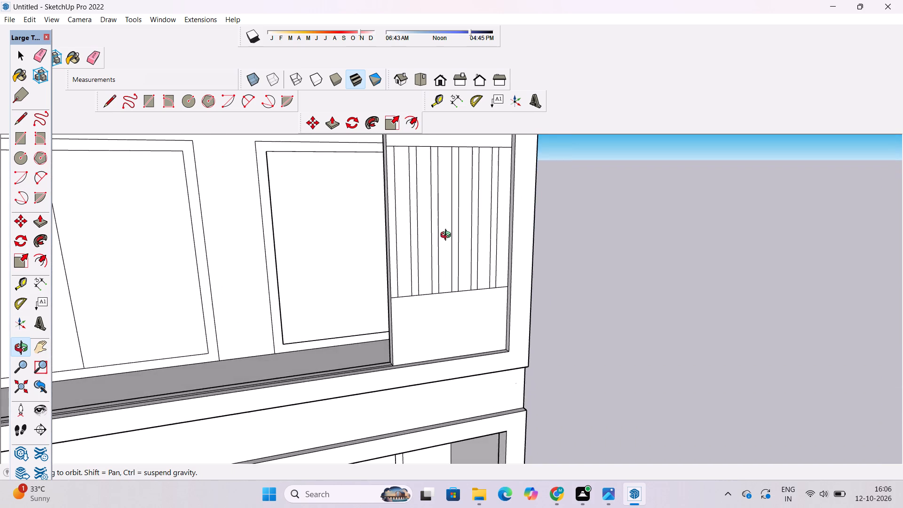
scroll(438, 224, up, 3)
shift+drag(437, 223, 445, 300)
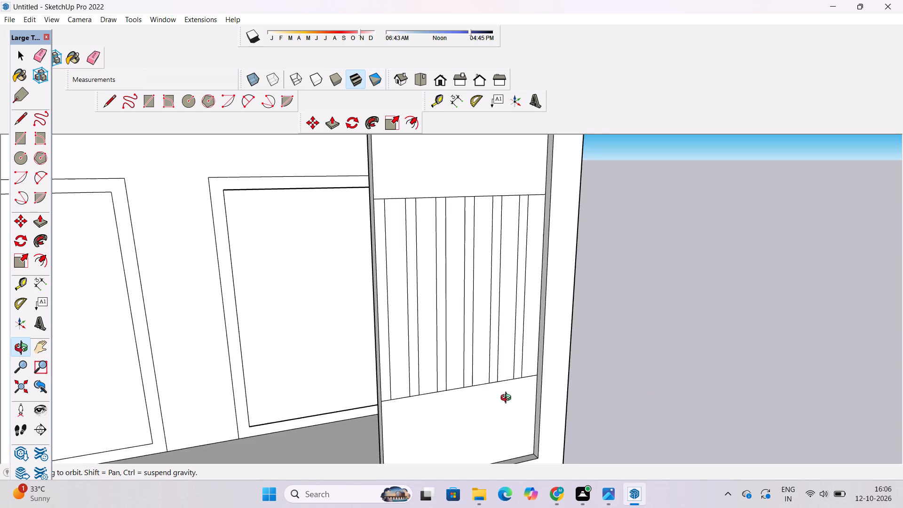
shift+drag(494, 402, 520, 322)
shift+drag(451, 308, 493, 437)
shift+drag(474, 383, 445, 353)
drag(443, 351, 510, 347)
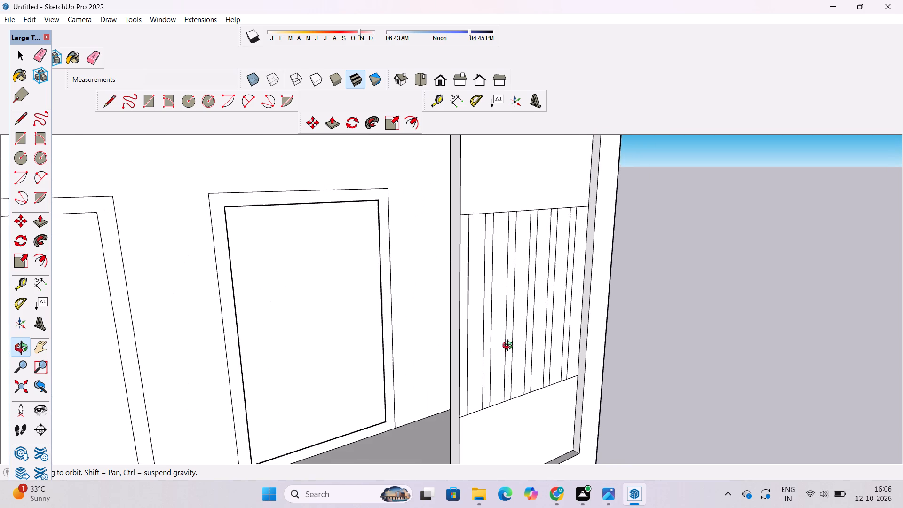
drag(510, 347, 501, 349)
shift+drag(517, 360, 517, 355)
key(space)
click(472, 365)
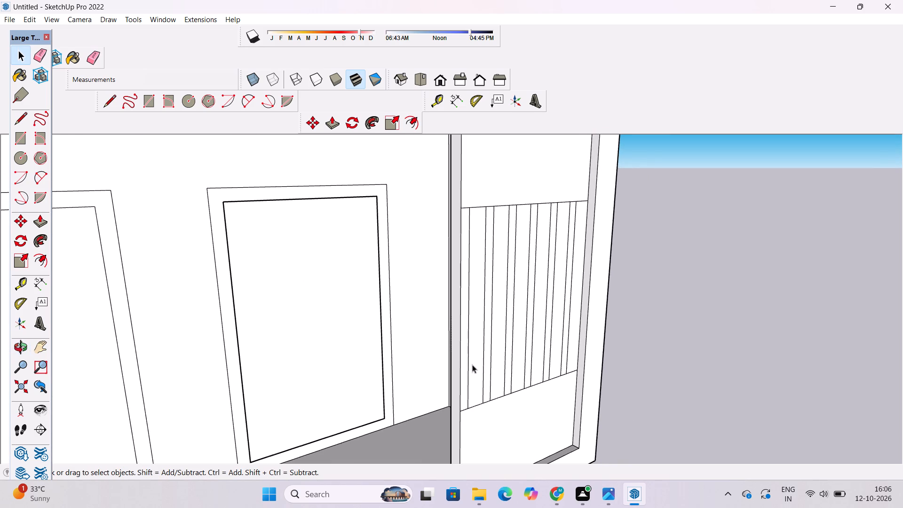
key(p)
click(472, 365)
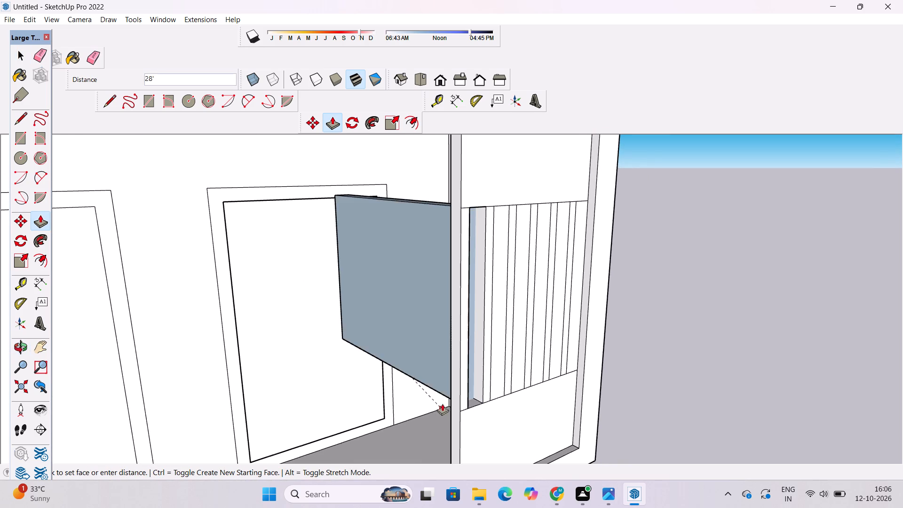
click(450, 388)
click(504, 320)
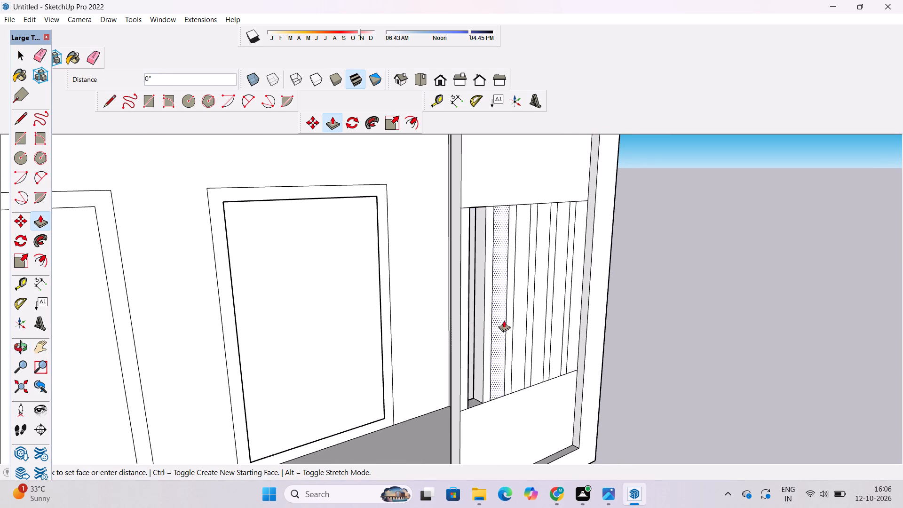
click(451, 360)
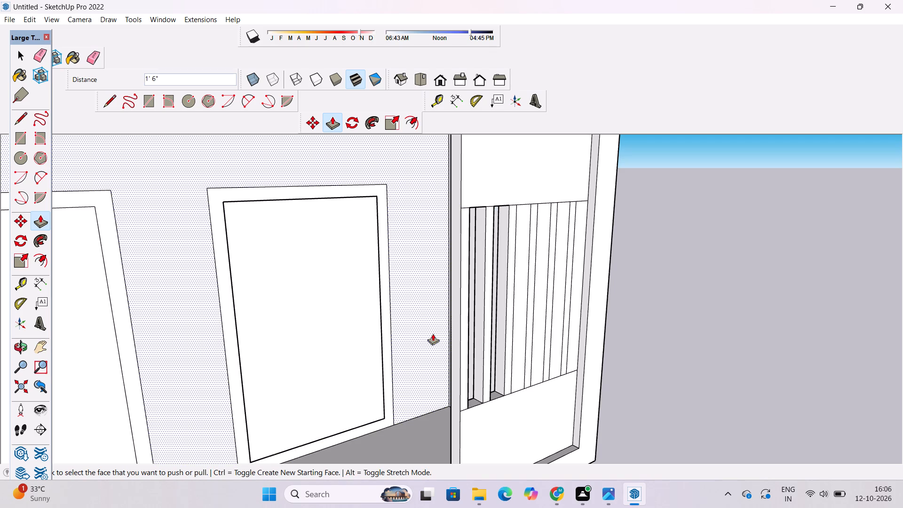
Push/Pull the remaining four wide strips 1'6" through the panel, keeping the narrow strips as vertical slats.
scroll(509, 308, up, 3)
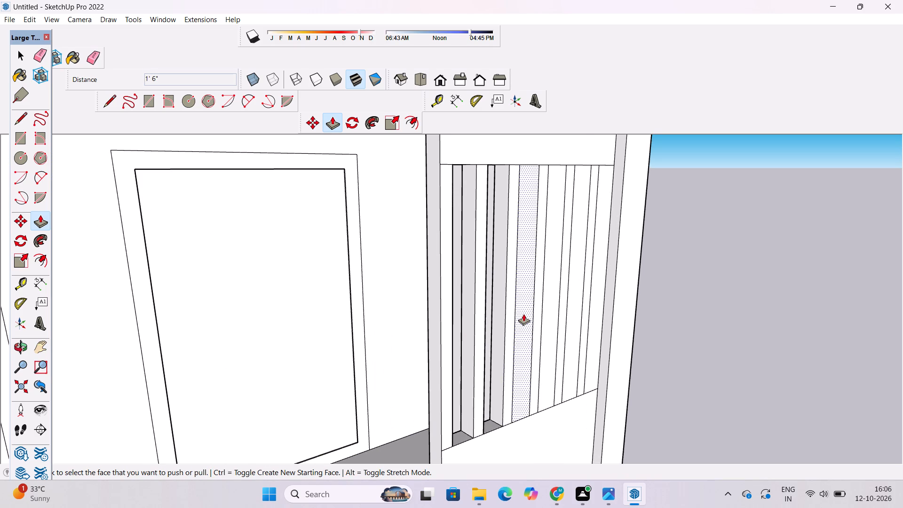
click(523, 314)
click(462, 349)
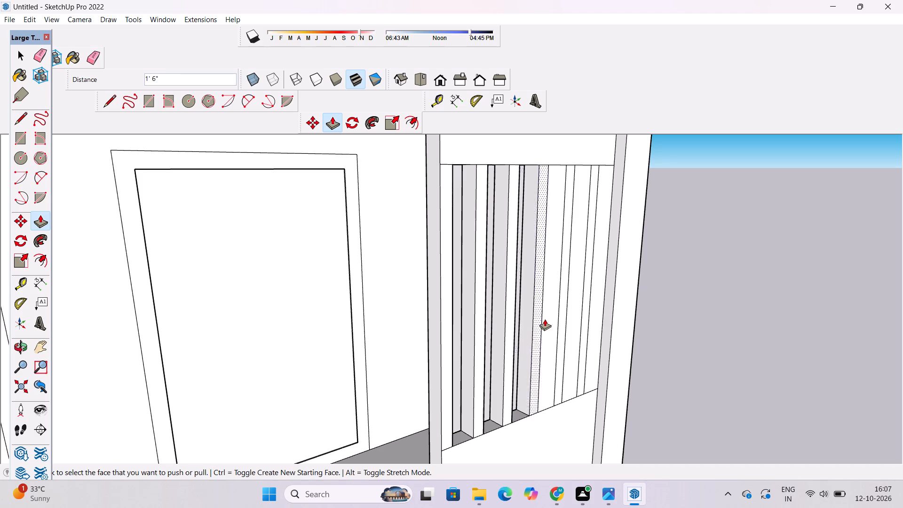
click(546, 319)
click(494, 335)
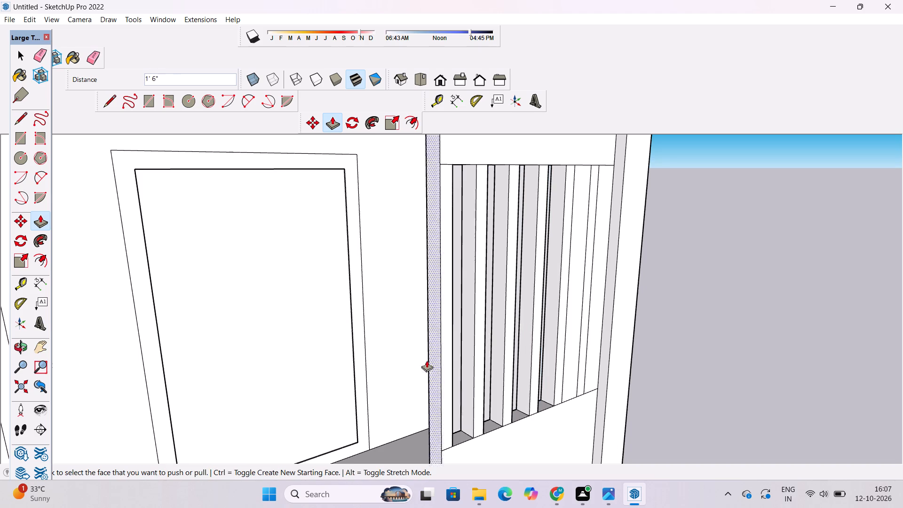
scroll(425, 362, down, 4)
scroll(523, 310, up, 7)
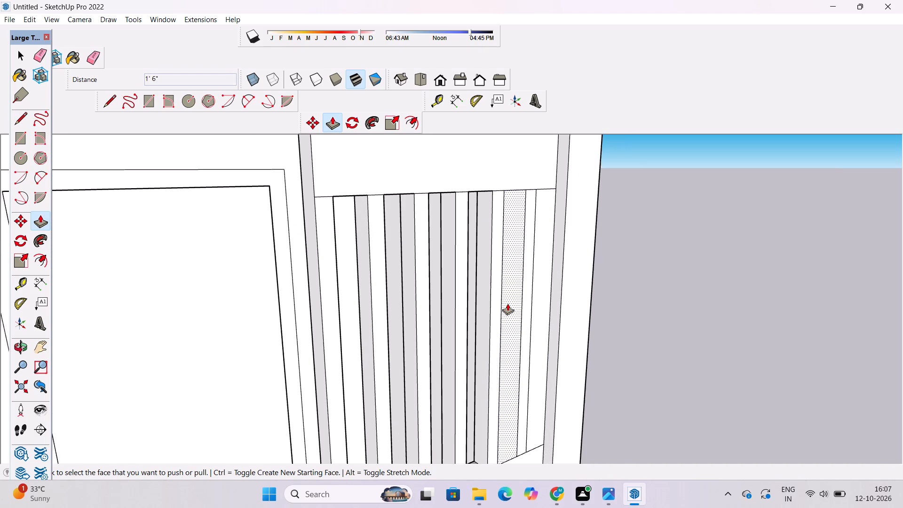
click(507, 303)
click(444, 309)
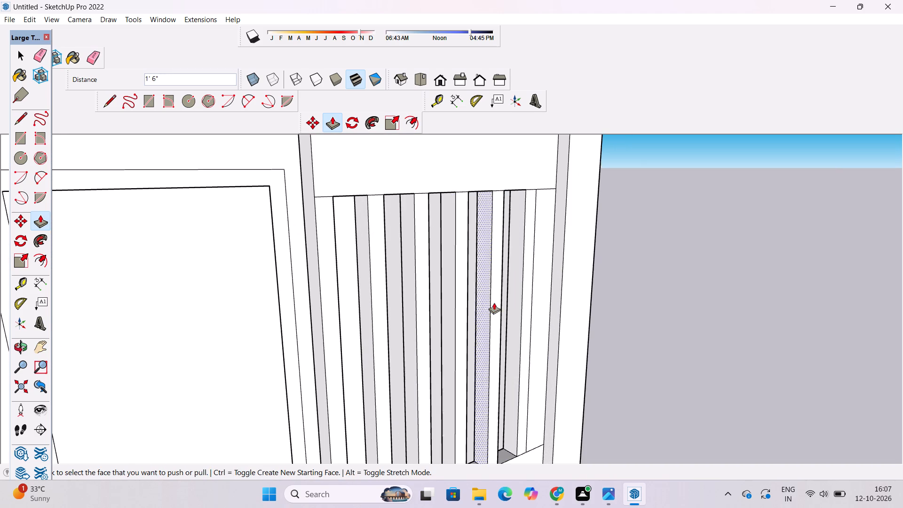
click(540, 292)
click(475, 305)
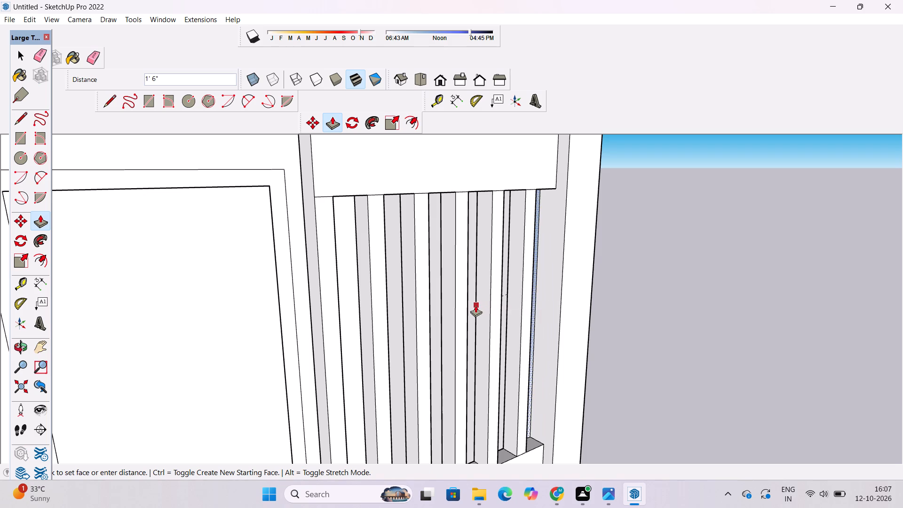
Examine the slatted top-floor panel from the side, from above and from the front.
click(19, 347)
scroll(143, 304, down, 3)
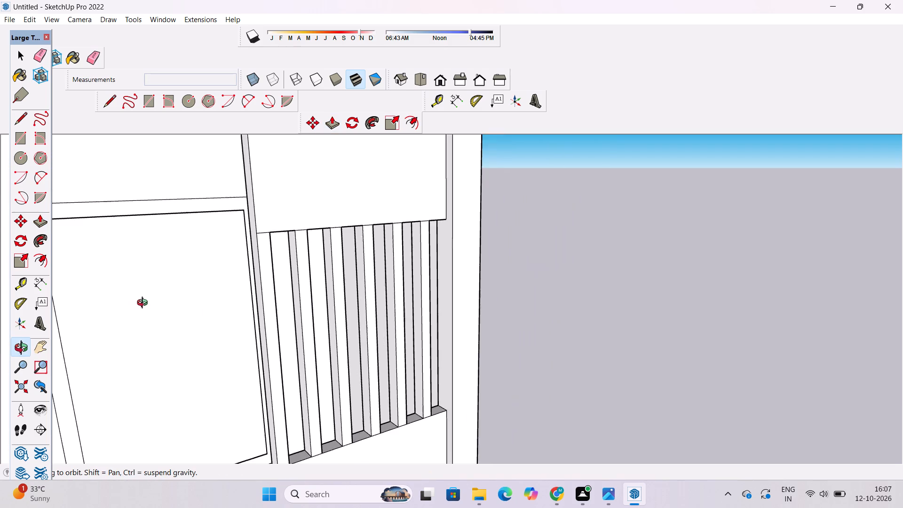
scroll(144, 304, down, 2)
drag(504, 304, 184, 296)
scroll(302, 266, up, 4)
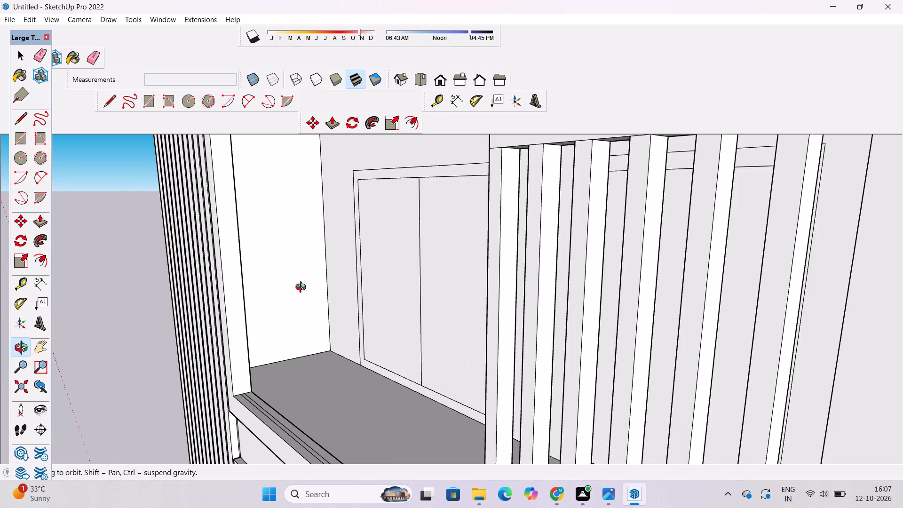
scroll(313, 296, down, 5)
drag(314, 320, 610, 354)
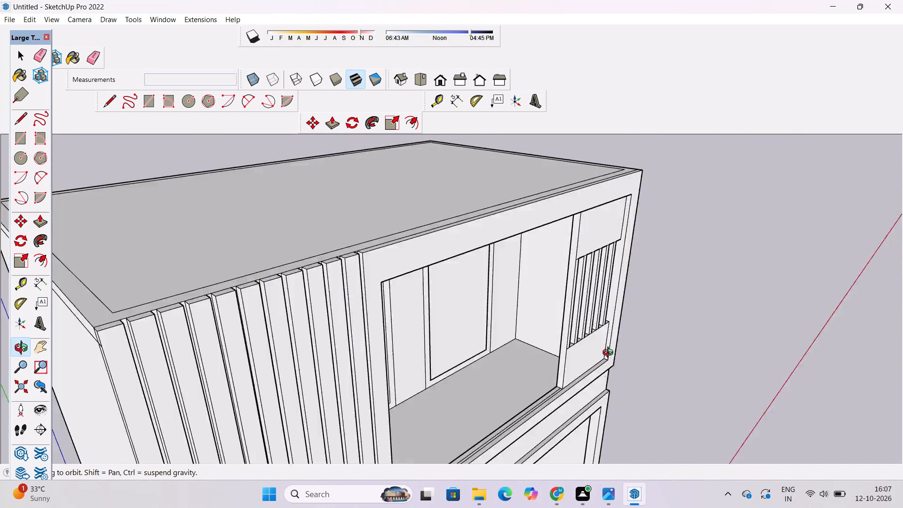
drag(610, 354, 552, 345)
scroll(447, 310, down, 5)
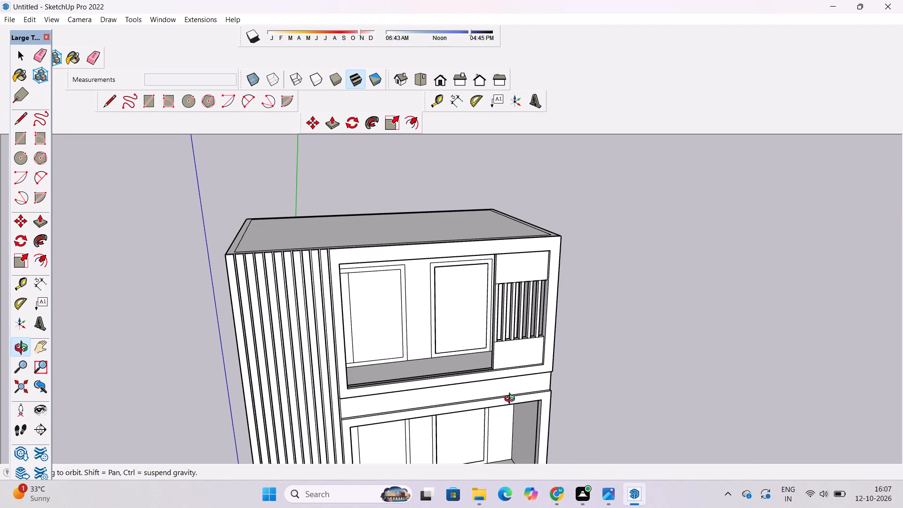
Examine the recessed openings and wall bands on the floors below the slatted panel from several angles.
shift+drag(464, 400, 434, 278)
drag(468, 339, 398, 271)
scroll(450, 394, up, 8)
shift+drag(455, 405, 475, 343)
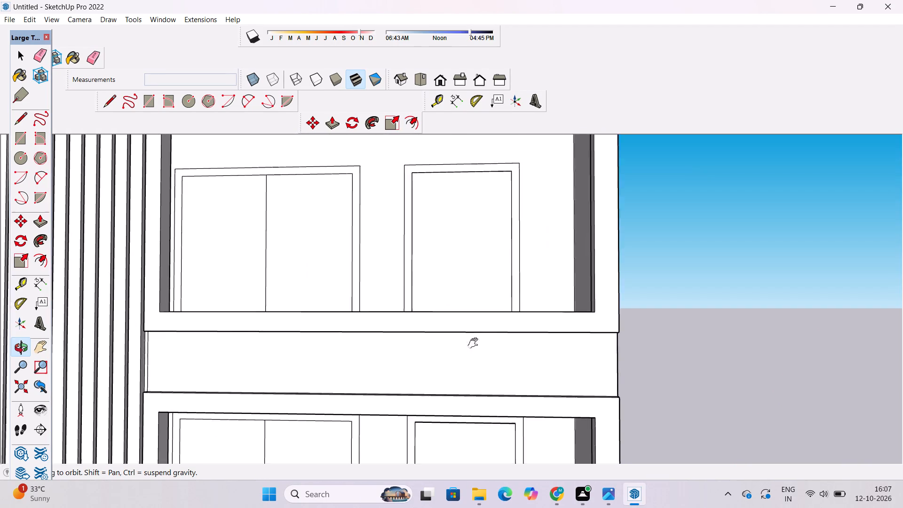
shift+drag(475, 343, 476, 338)
scroll(482, 322, down, 6)
drag(486, 332, 516, 317)
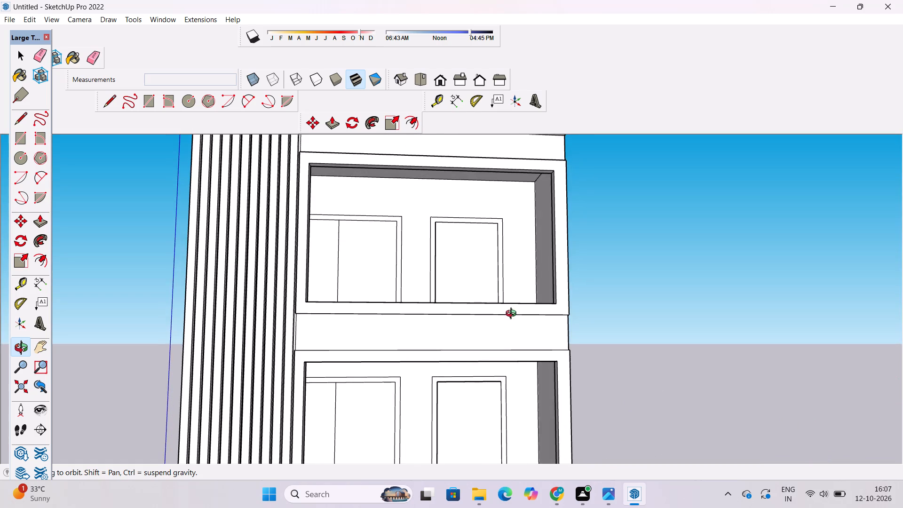
scroll(510, 326, down, 1)
shift+drag(510, 329, 499, 353)
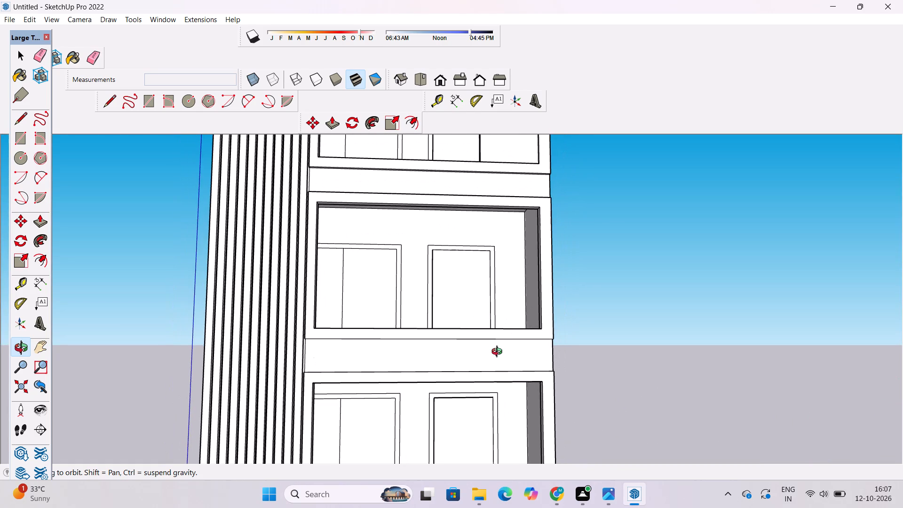
scroll(498, 353, up, 4)
drag(581, 335, 362, 379)
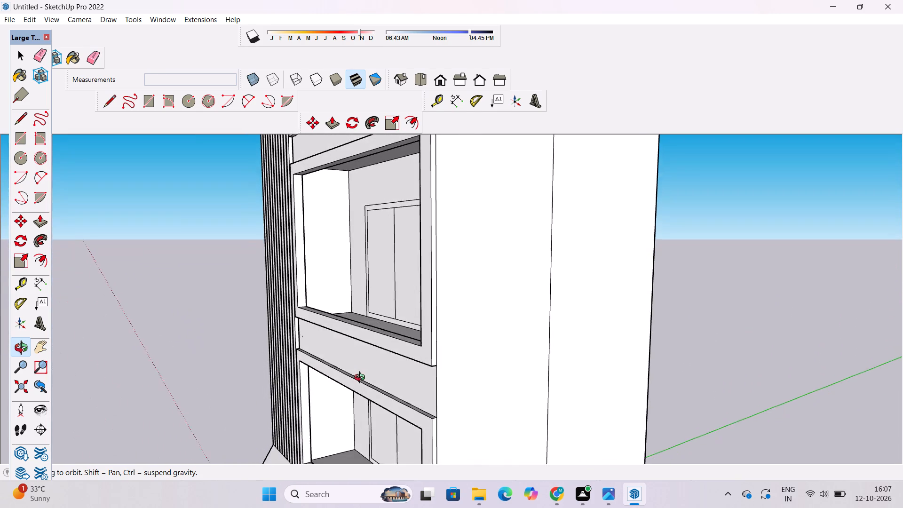
drag(362, 379, 470, 387)
shift+drag(471, 386, 472, 404)
scroll(415, 287, down, 4)
shift+drag(455, 254, 460, 295)
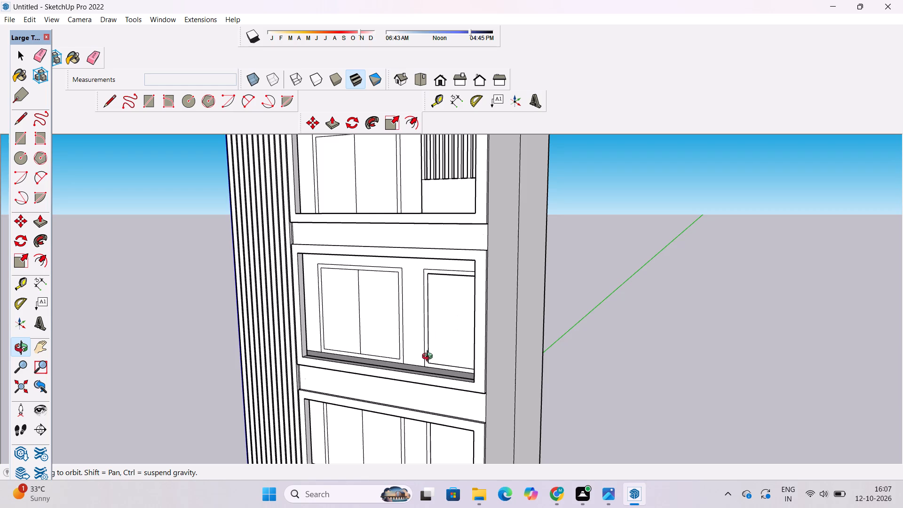
drag(428, 360, 475, 286)
shift+drag(433, 347, 445, 275)
drag(464, 297, 529, 349)
drag(520, 349, 491, 363)
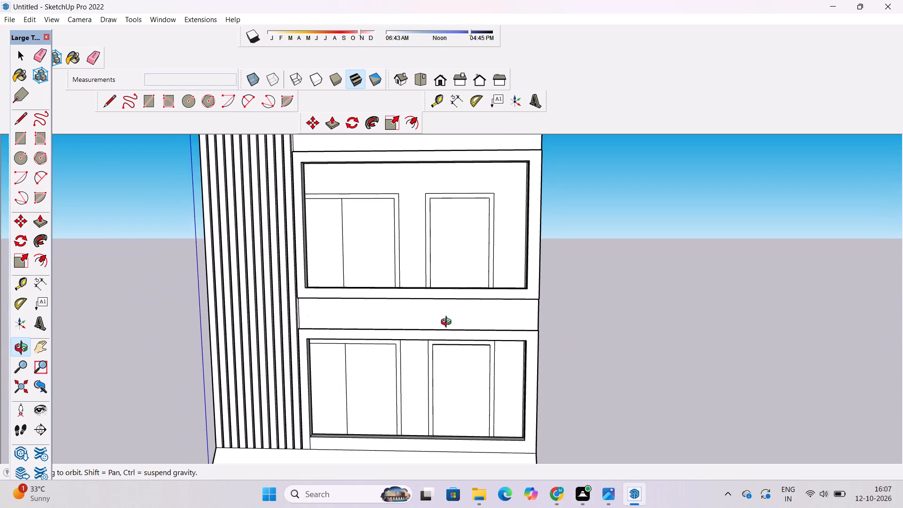
Examine the whole facade from the ground-floor base up to the roof edge.
scroll(441, 316, down, 5)
click(447, 319)
shift+drag(446, 321, 446, 330)
scroll(446, 323, up, 2)
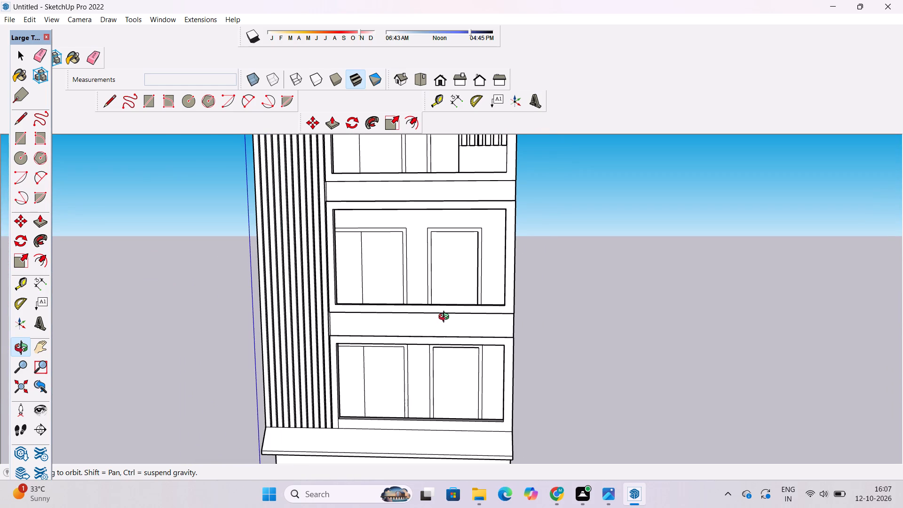
scroll(446, 318, down, 3)
shift+drag(449, 340, 446, 305)
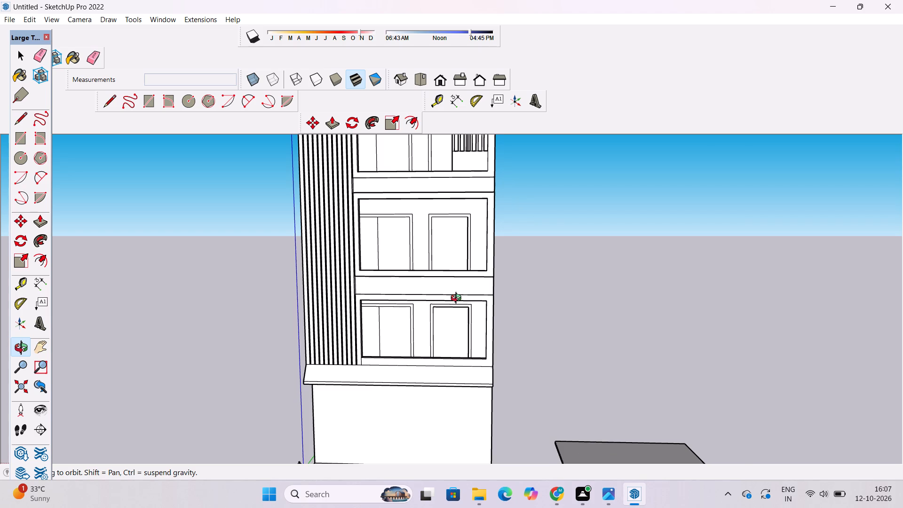
scroll(458, 301, down, 5)
scroll(425, 380, up, 4)
scroll(434, 377, down, 3)
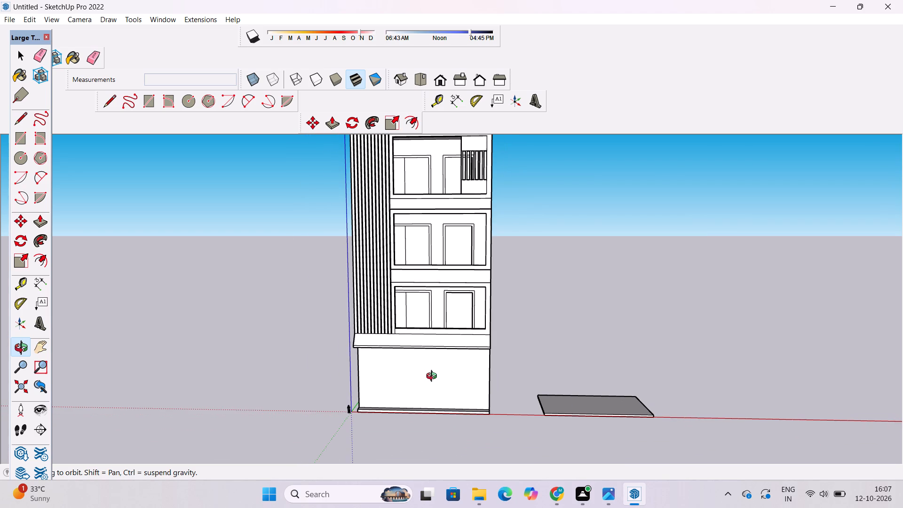
shift+drag(435, 370, 444, 403)
drag(449, 307, 448, 444)
Place a guide line across the roof, parallel to the front edge and about 31'6" behind it.
scroll(367, 123, up, 9)
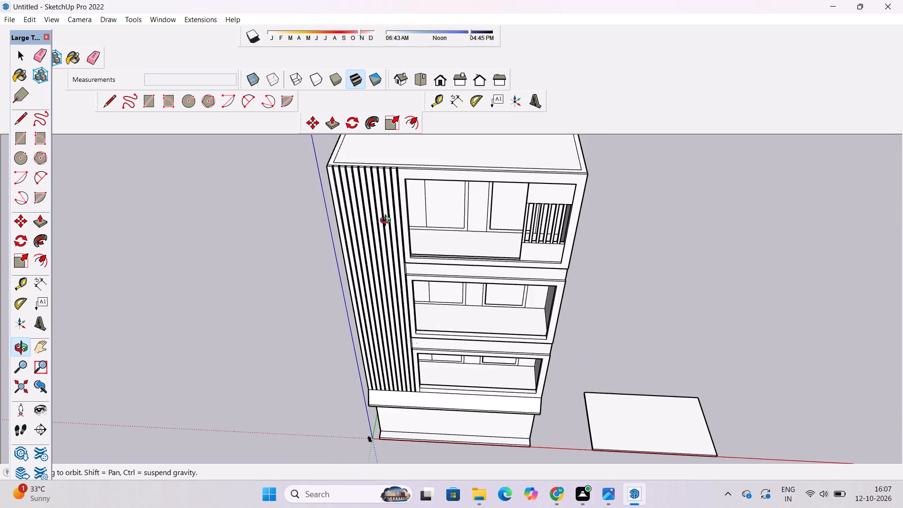
scroll(388, 222, up, 4)
shift+drag(420, 175, 382, 301)
scroll(388, 302, up, 5)
drag(405, 329, 382, 317)
drag(382, 317, 380, 334)
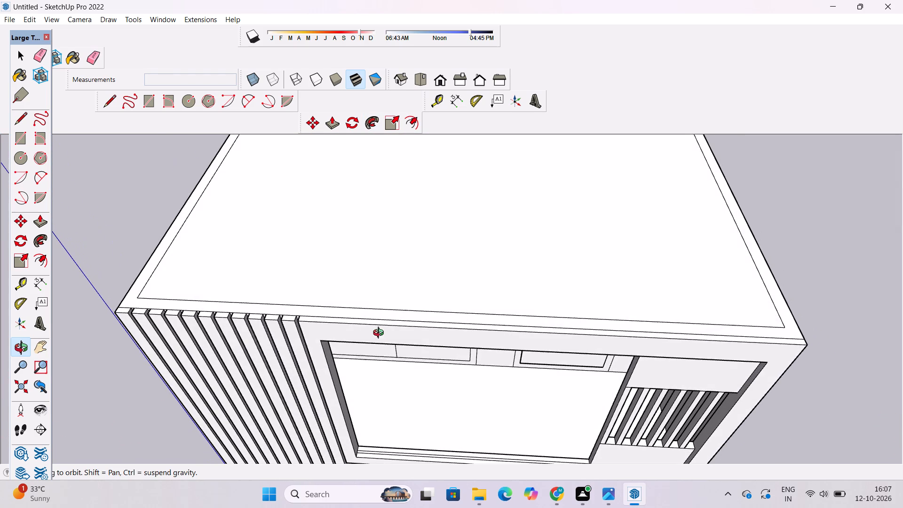
shift+drag(380, 334, 393, 354)
shift+click(380, 347)
scroll(380, 346, down, 2)
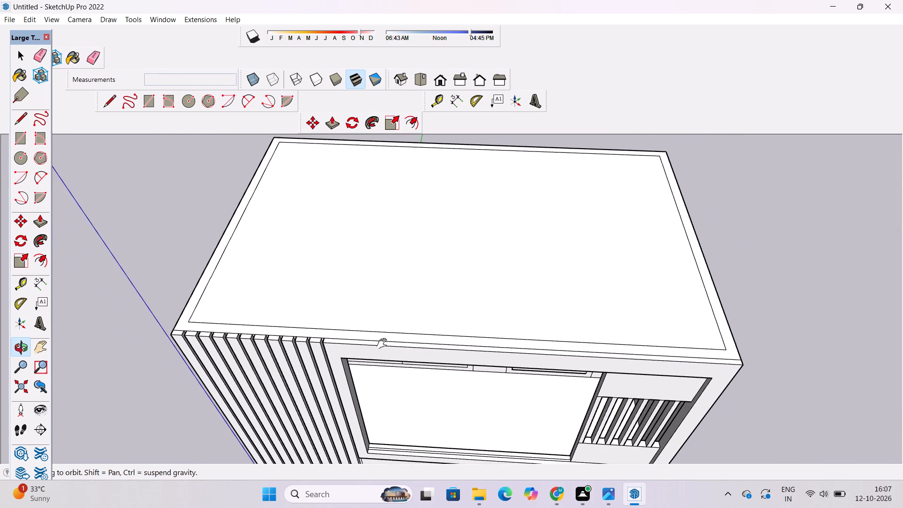
shift+drag(385, 345, 387, 353)
scroll(386, 347, up, 1)
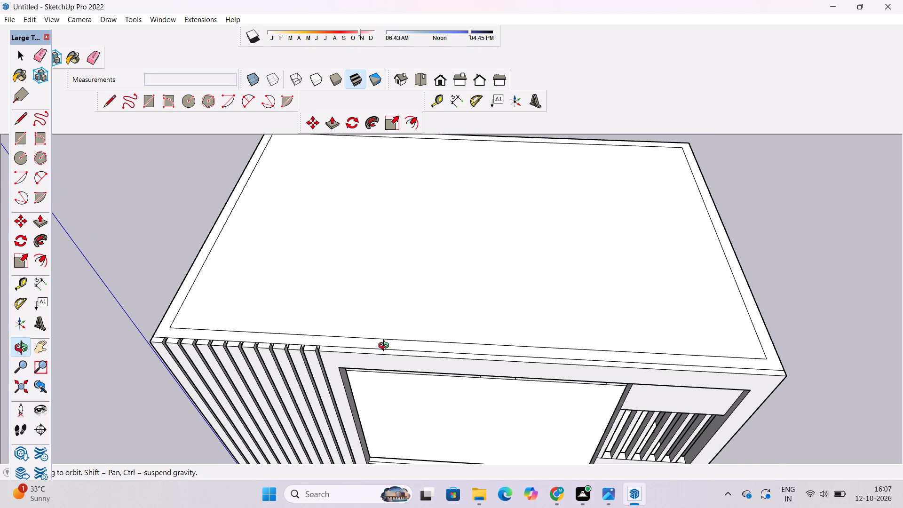
scroll(386, 347, up, 1)
scroll(386, 347, down, 3)
scroll(386, 347, up, 1)
shift+drag(386, 341, 351, 362)
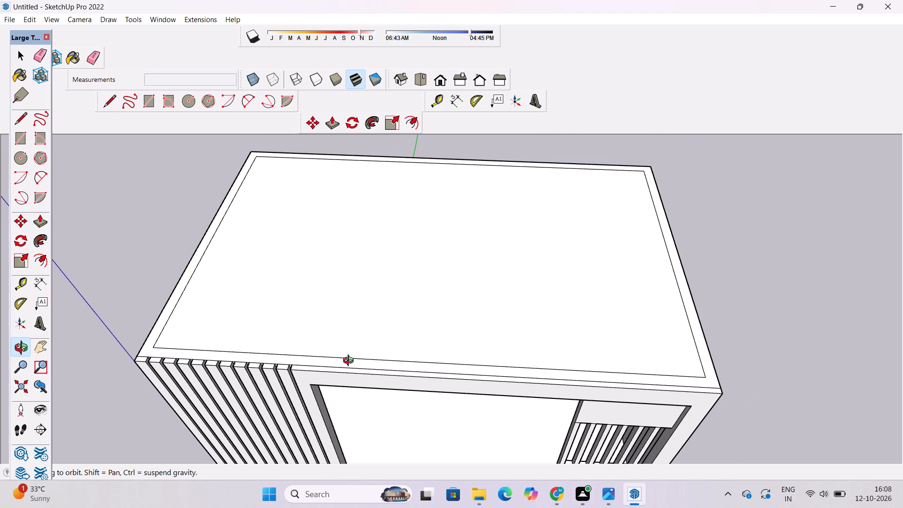
key(t)
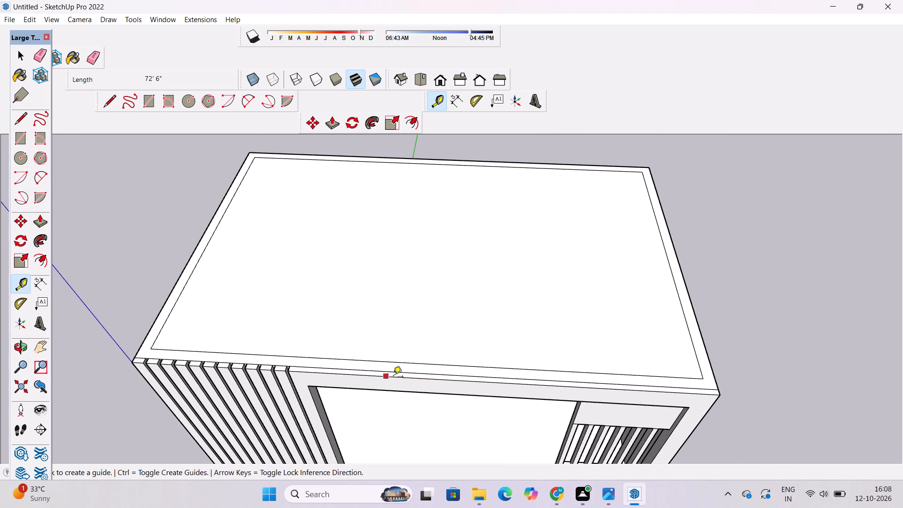
click(449, 376)
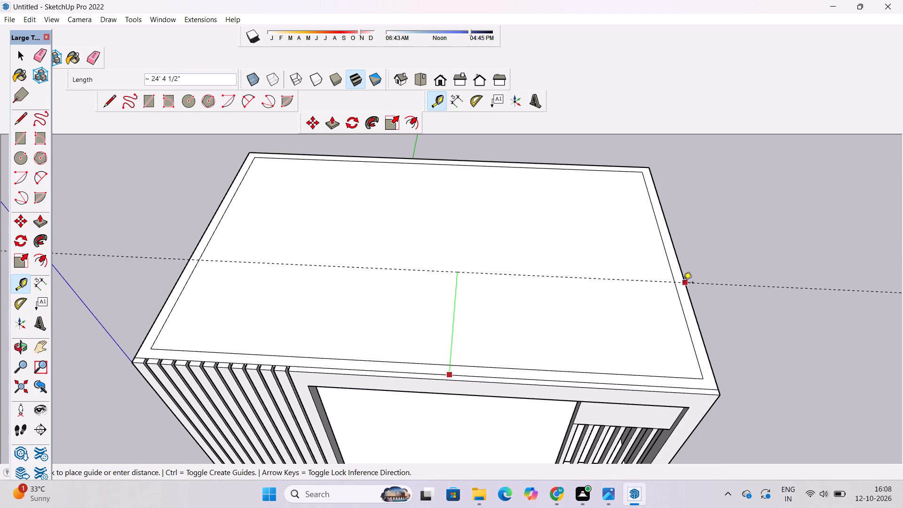
click(678, 255)
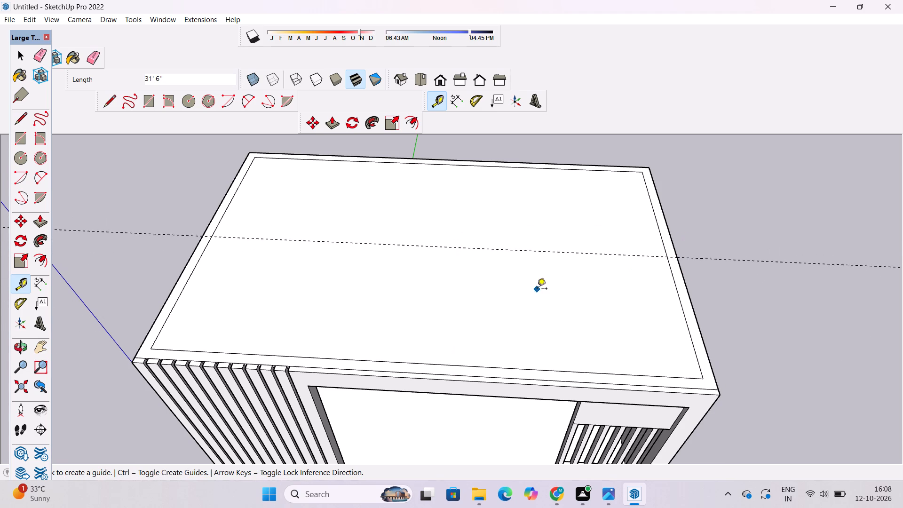
Add a second parallel guide line on the roof, 1.5' from the first toward the front edge.
click(545, 251)
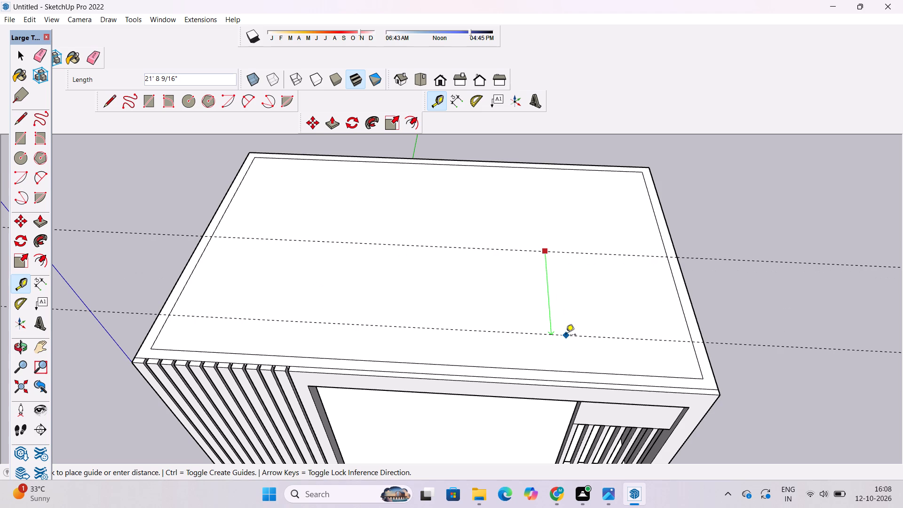
text(1.5')
key(Return)
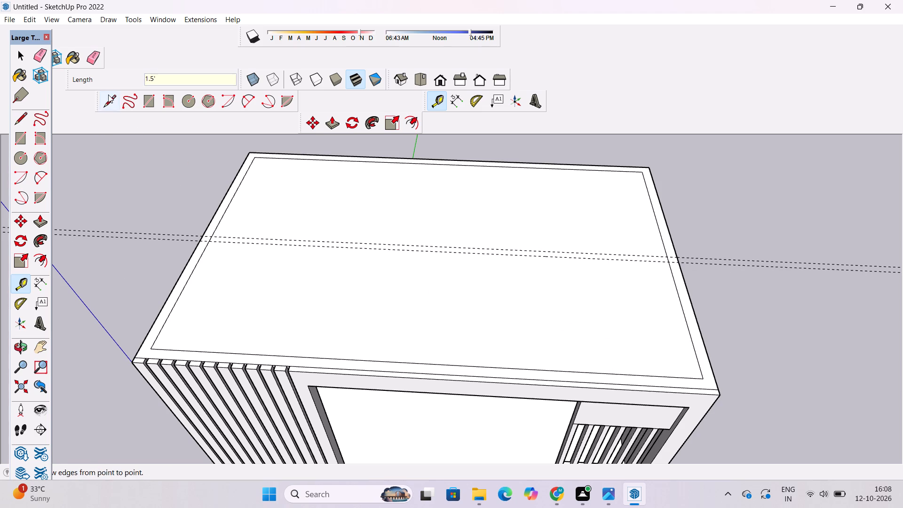
Draw a 1'6" by 100' rectangle between the two guides, spanning the full width of the roof.
click(151, 102)
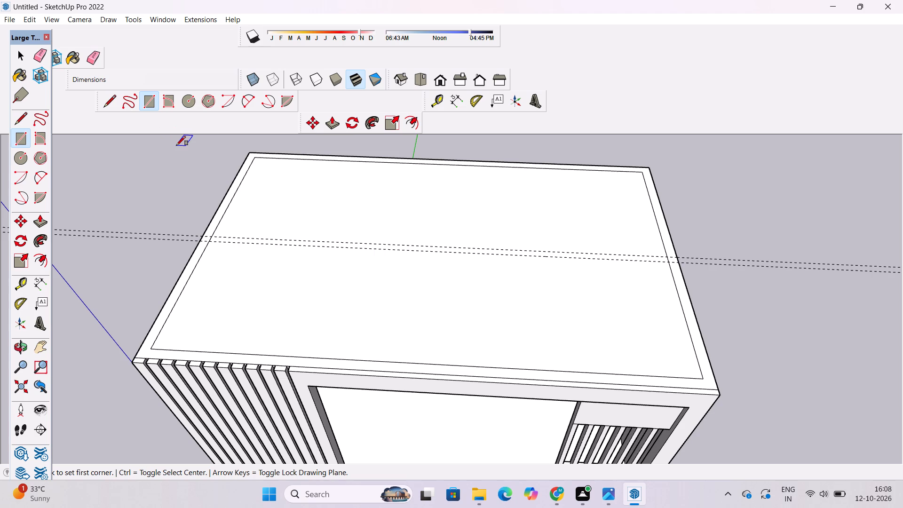
scroll(215, 240, up, 11)
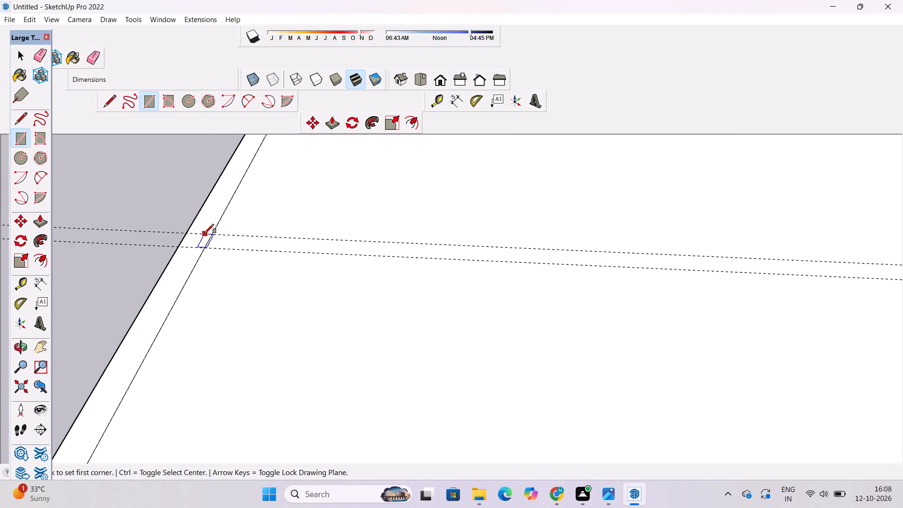
scroll(205, 233, up, 1)
click(185, 232)
scroll(184, 232, down, 6)
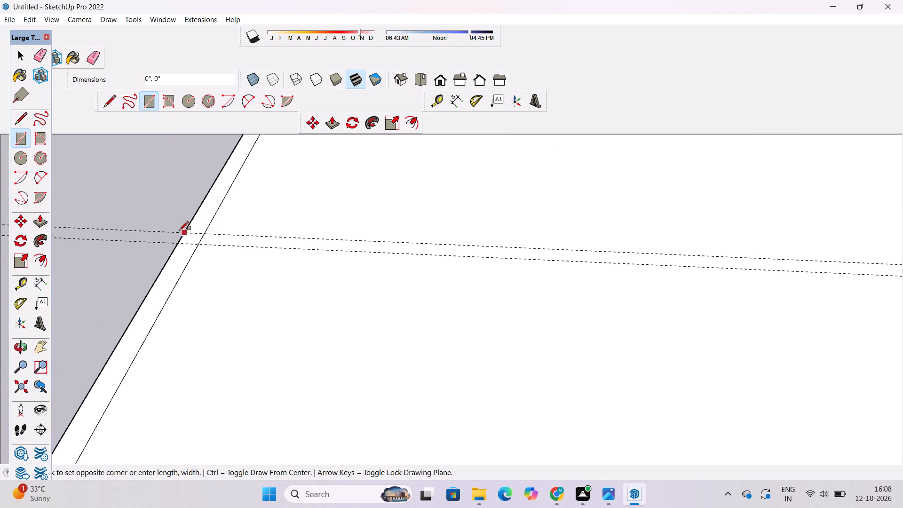
scroll(179, 230, down, 10)
scroll(367, 247, up, 16)
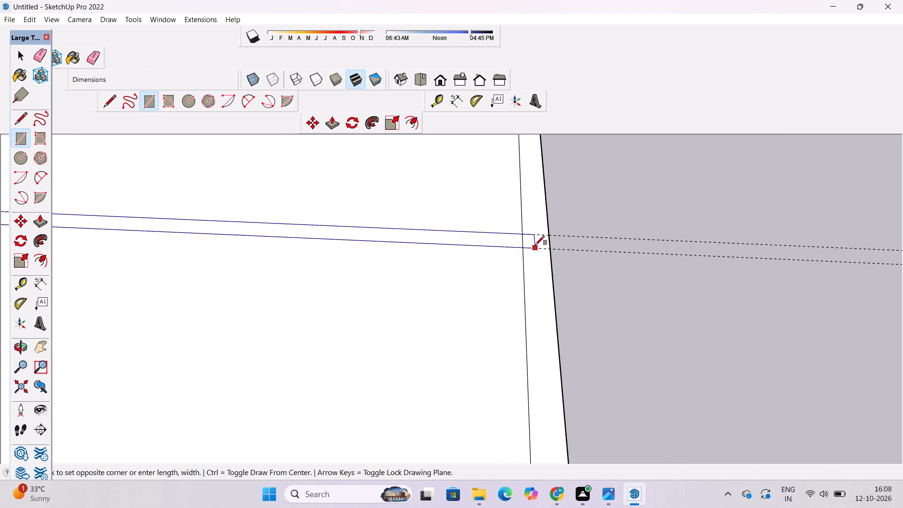
click(554, 250)
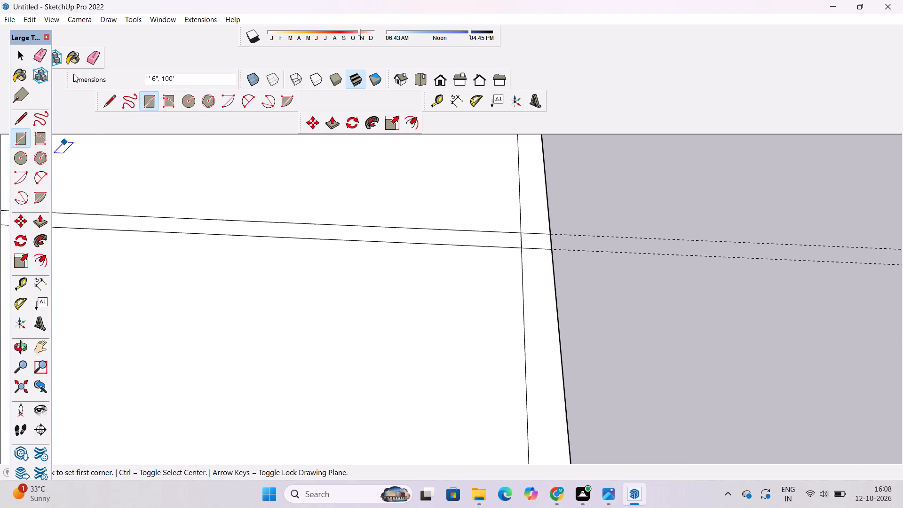
Erase the two guide lines on the roof.
click(95, 59)
drag(579, 214, 582, 251)
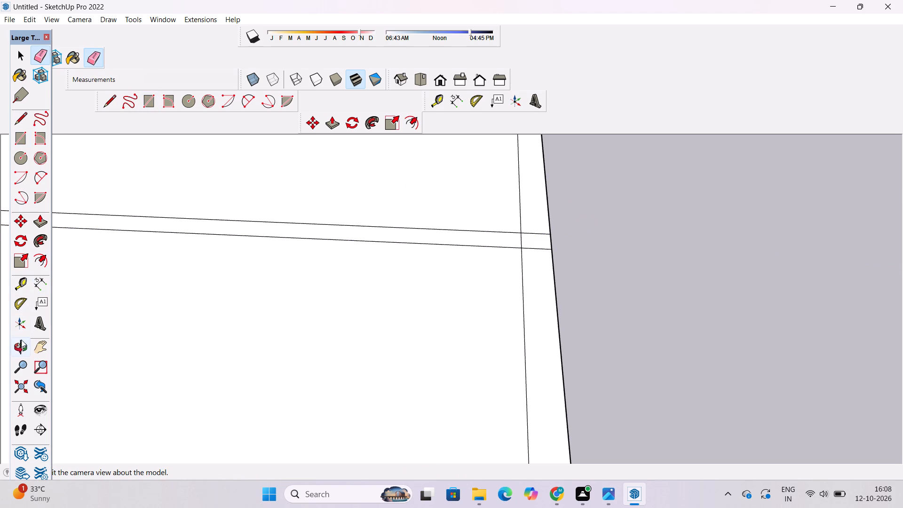
Erase the strip's two short edge segments crossing the roof's border on the slatted-panel side.
click(17, 349)
scroll(87, 294, down, 6)
drag(664, 312, 638, 311)
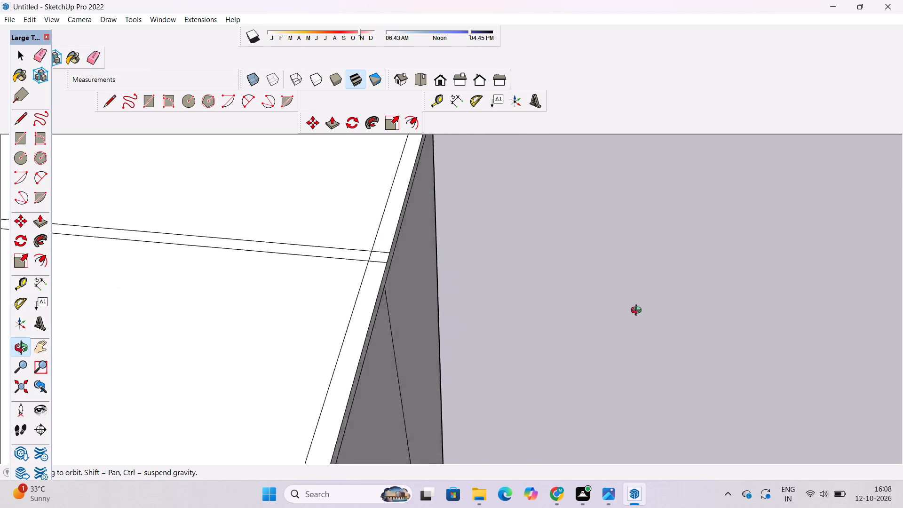
drag(638, 311, 574, 262)
click(573, 261)
scroll(564, 244, down, 3)
drag(442, 265, 520, 345)
scroll(420, 251, up, 3)
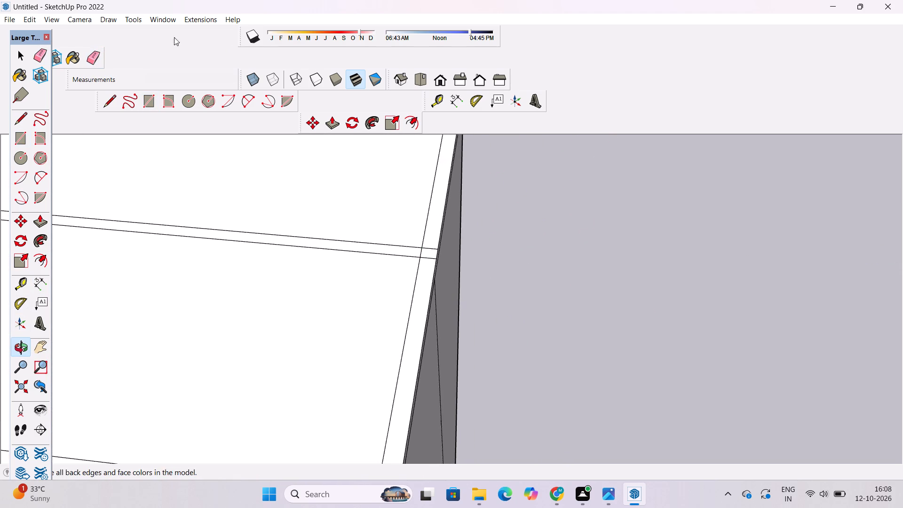
click(91, 56)
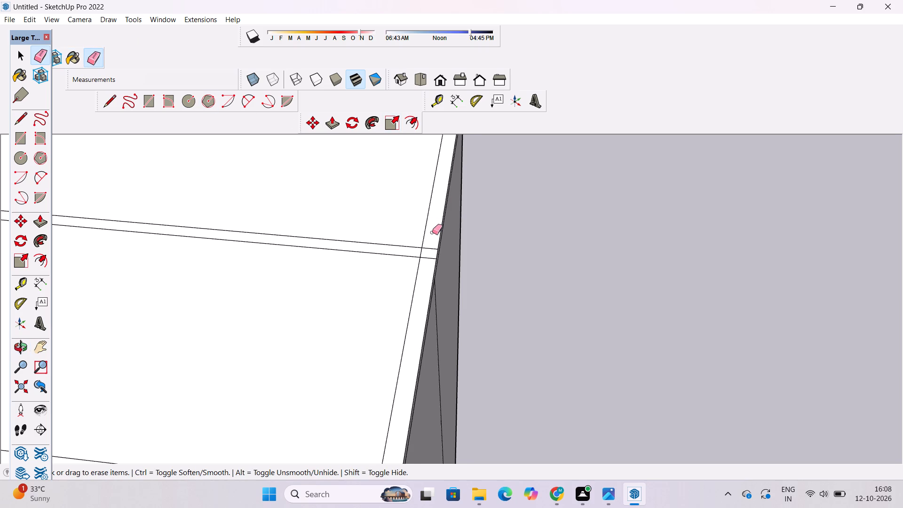
scroll(432, 232, up, 5)
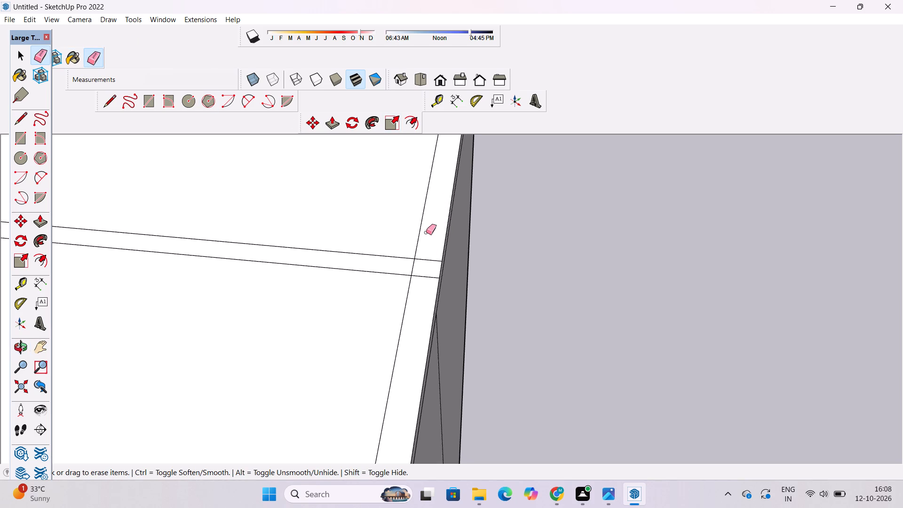
drag(426, 238, 423, 283)
Examine the divided roof and the whole building from above and from the front.
scroll(422, 276, down, 1)
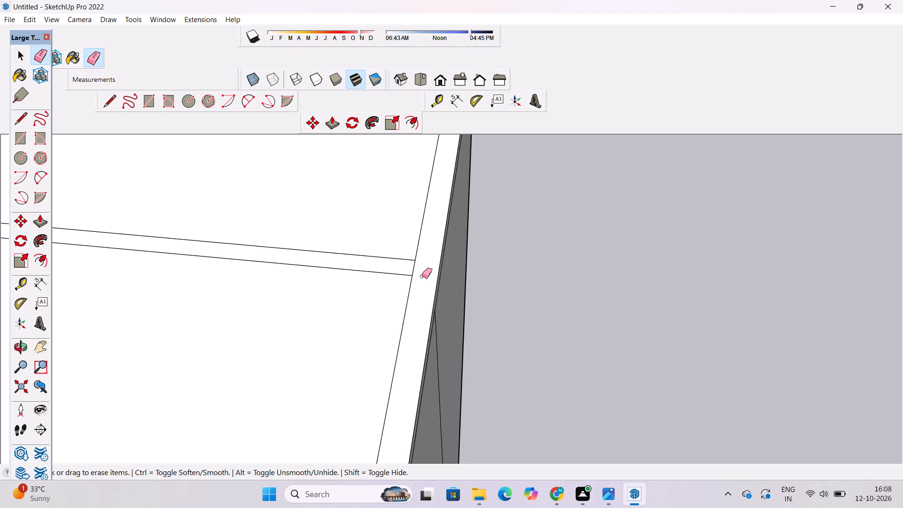
scroll(422, 276, down, 3)
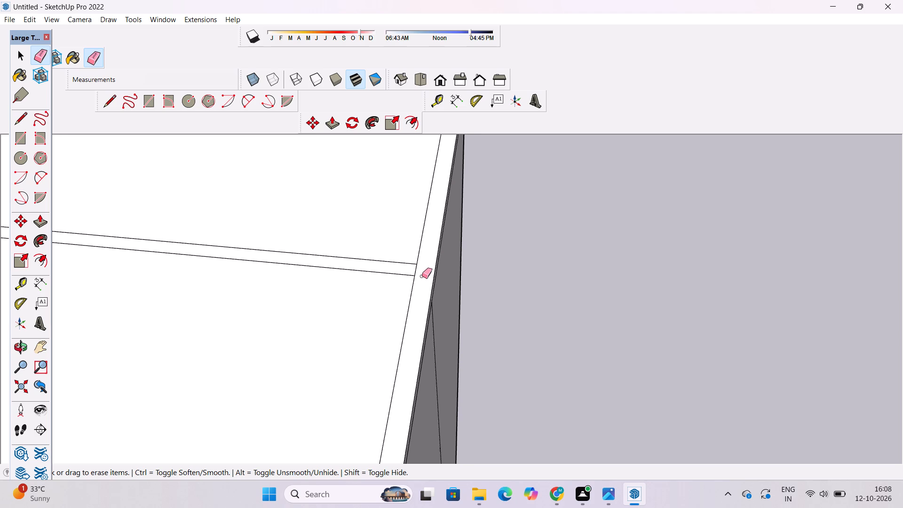
scroll(422, 276, down, 4)
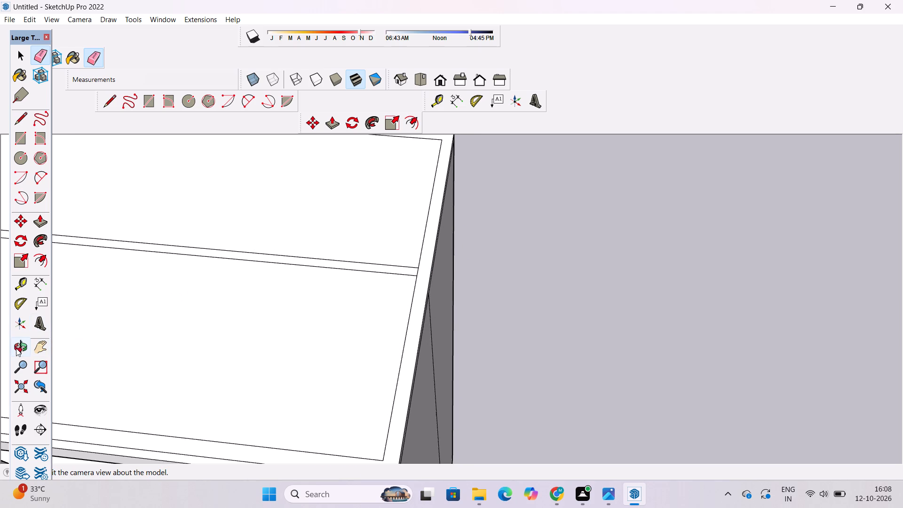
click(32, 339)
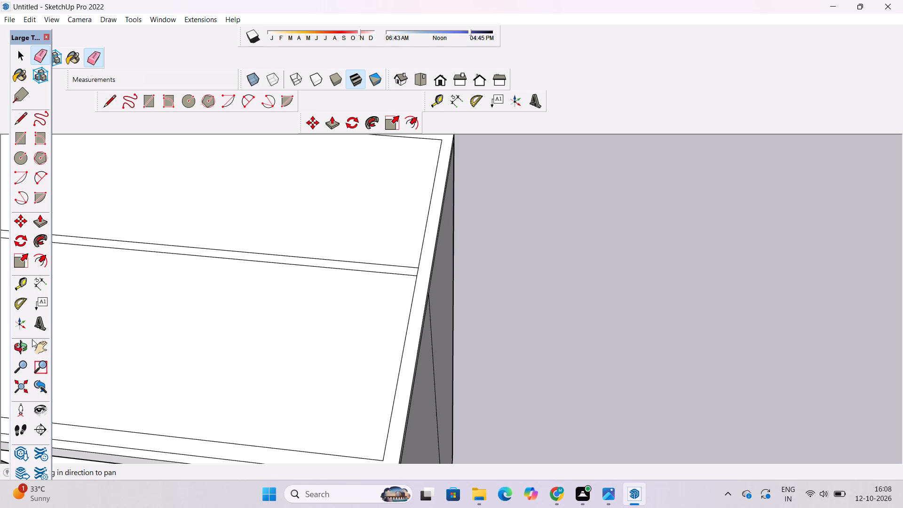
scroll(32, 339, down, 3)
scroll(88, 323, down, 2)
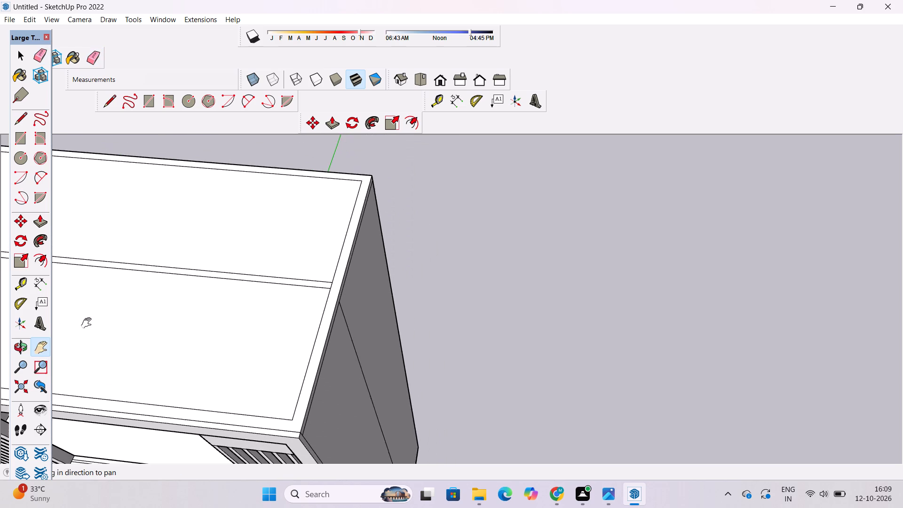
scroll(88, 323, down, 5)
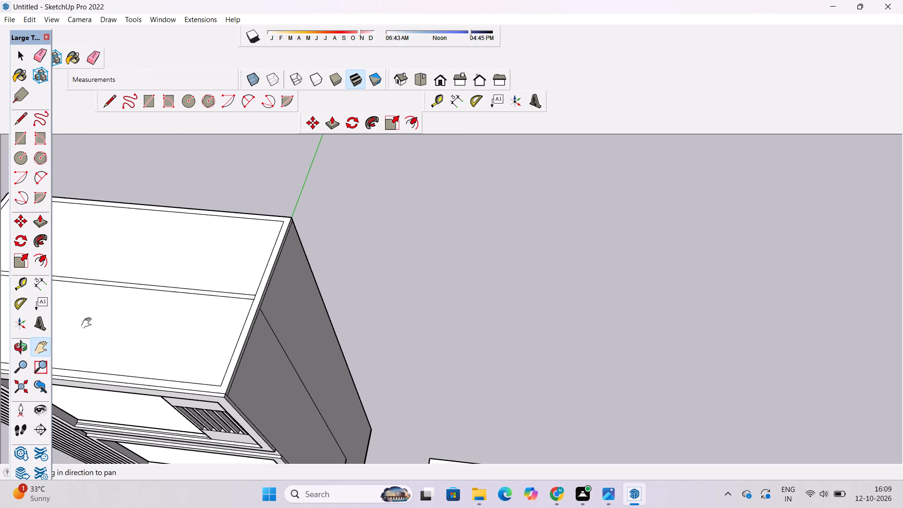
scroll(88, 323, up, 4)
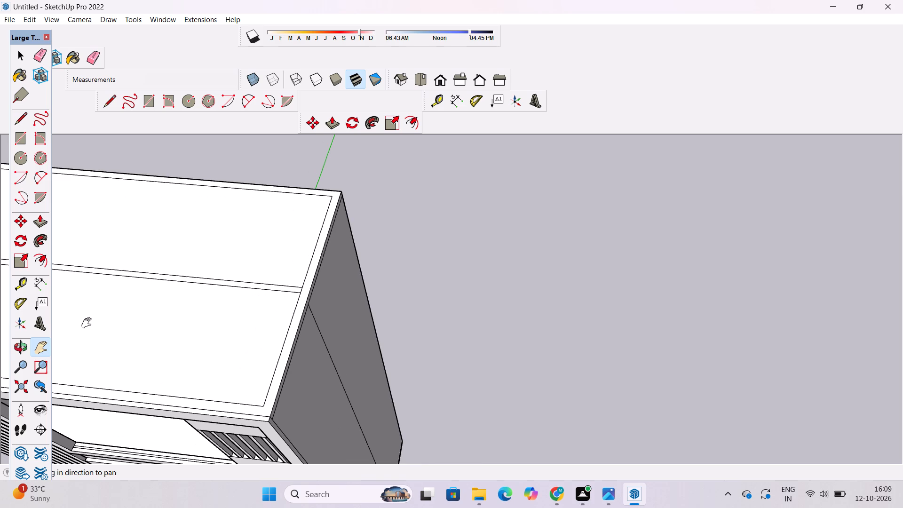
scroll(88, 323, down, 3)
scroll(88, 323, up, 3)
scroll(88, 323, down, 4)
scroll(88, 323, up, 1)
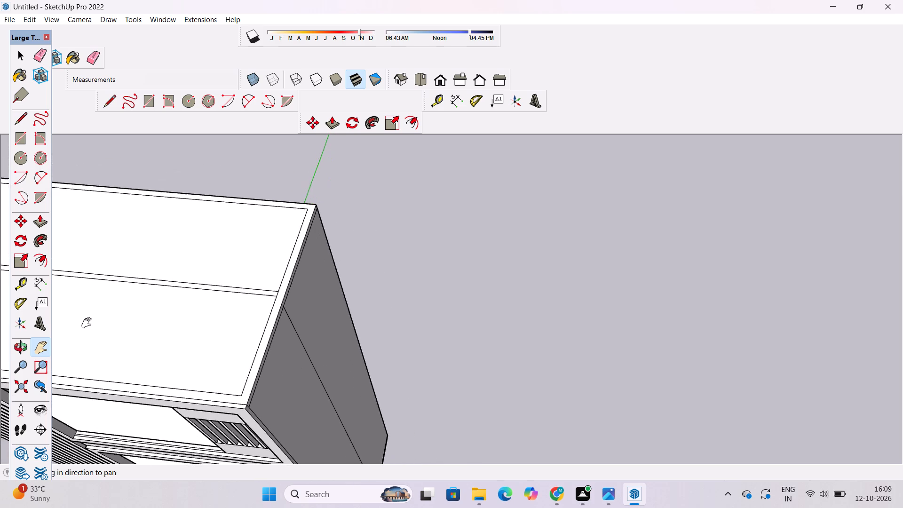
scroll(88, 323, up, 2)
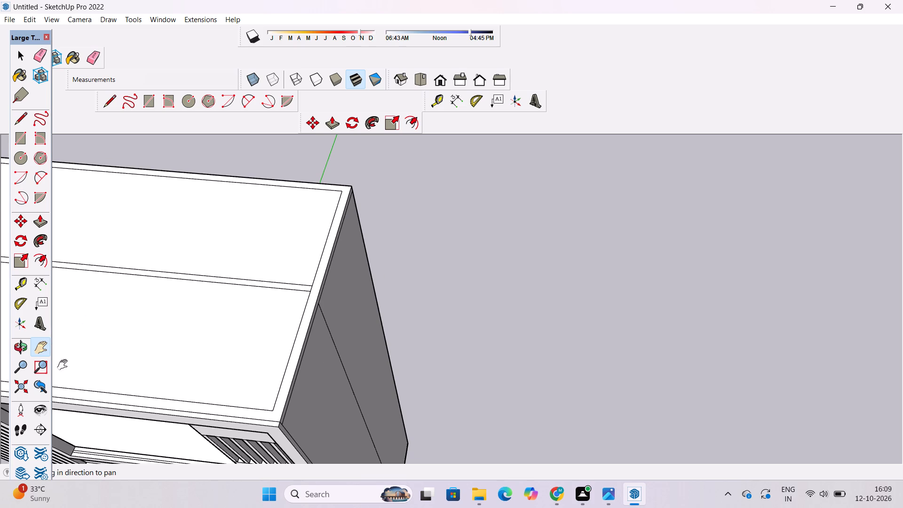
scroll(186, 301, down, 3)
shift+drag(177, 322, 248, 287)
drag(229, 332, 247, 300)
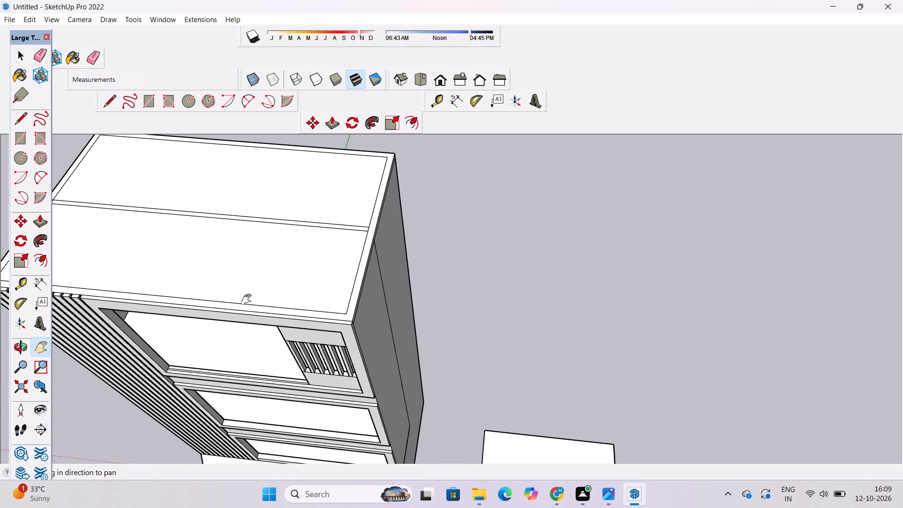
scroll(287, 298, down, 4)
drag(225, 373, 317, 262)
scroll(243, 352, down, 6)
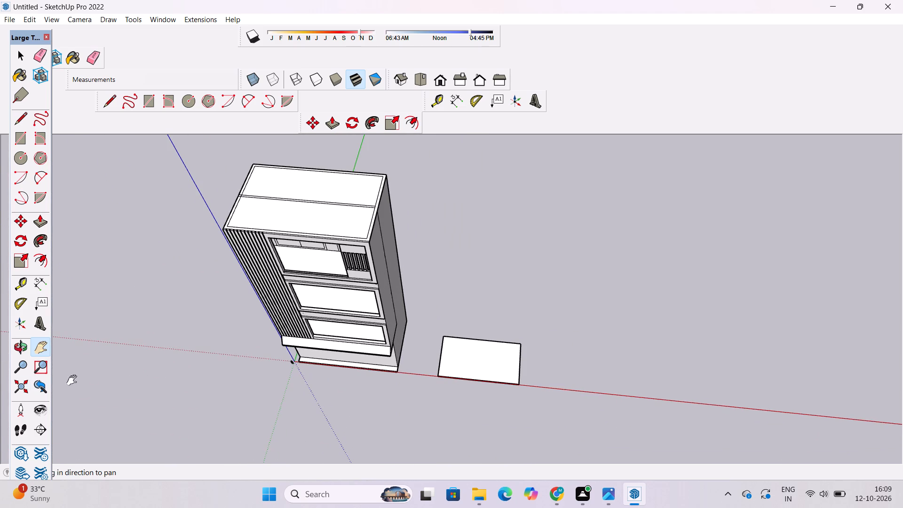
click(20, 348)
drag(272, 323, 299, 257)
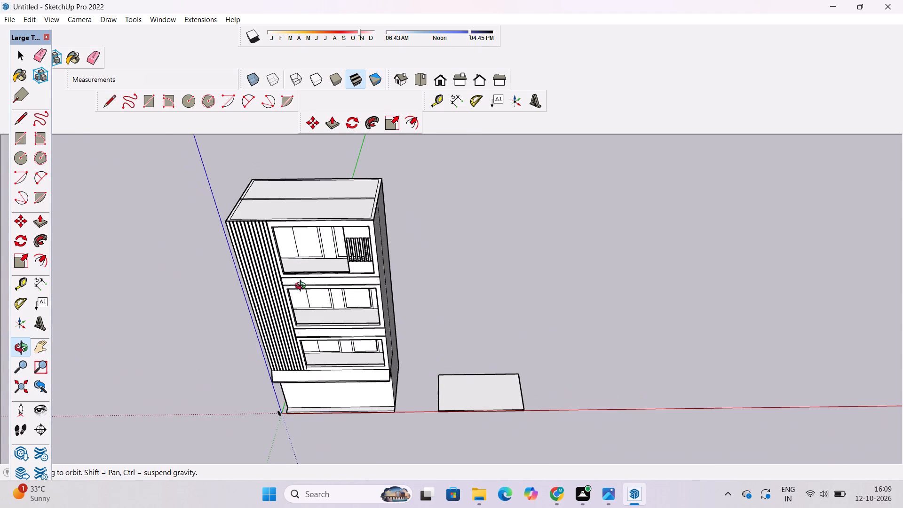
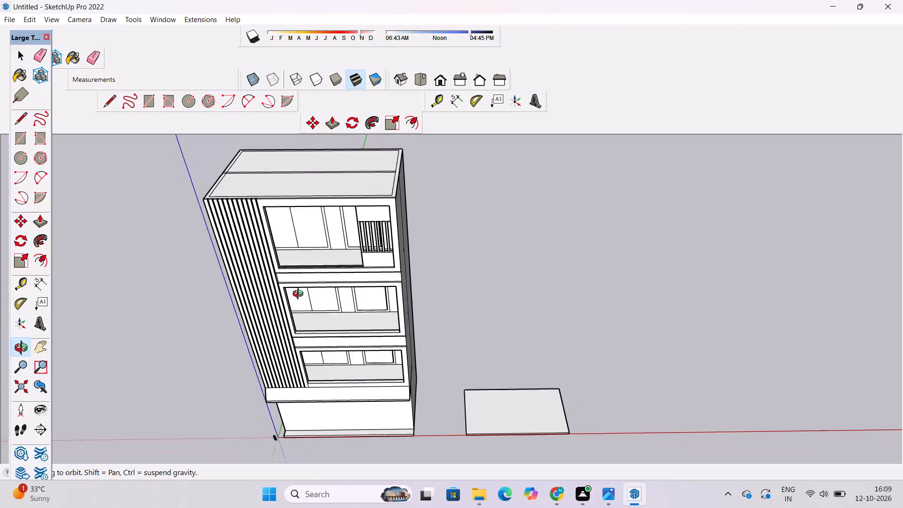
Examine the whole building from afar, and the top floor's opening and slatted panel up close.
scroll(297, 292, down, 4)
drag(303, 293, 318, 264)
scroll(318, 264, down, 12)
drag(270, 361, 313, 292)
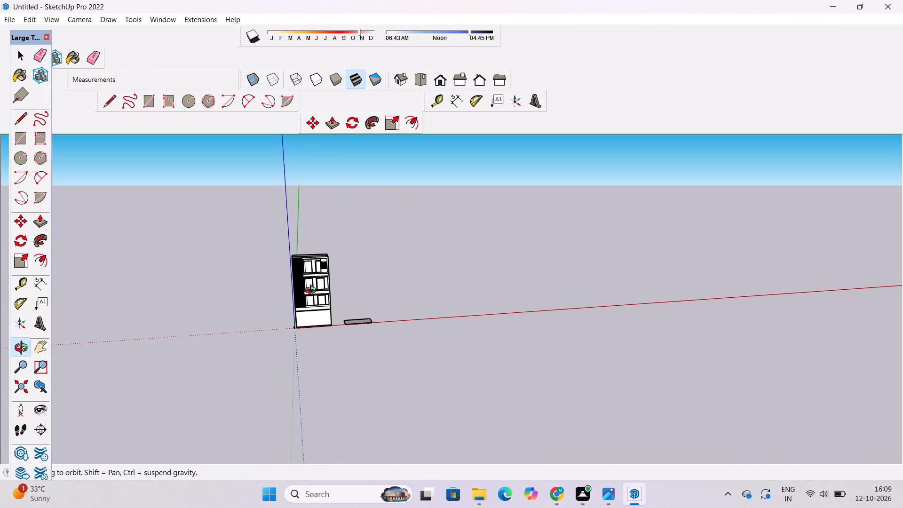
scroll(313, 292, down, 4)
drag(314, 290, 323, 315)
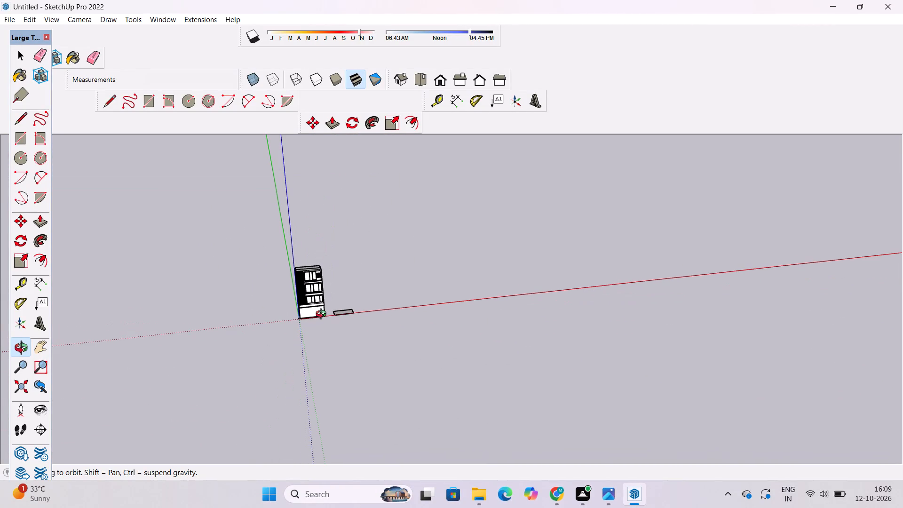
scroll(323, 315, down, 3)
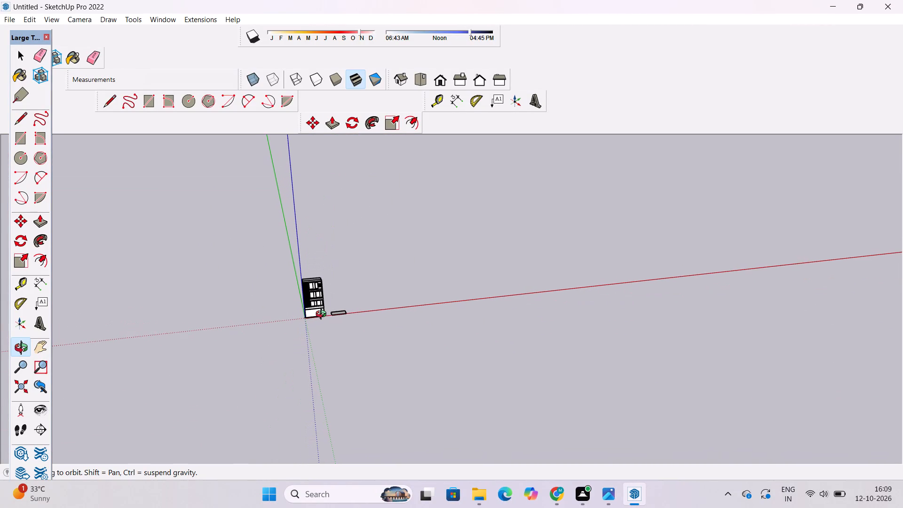
scroll(310, 299, up, 8)
scroll(309, 298, down, 1)
scroll(308, 297, up, 4)
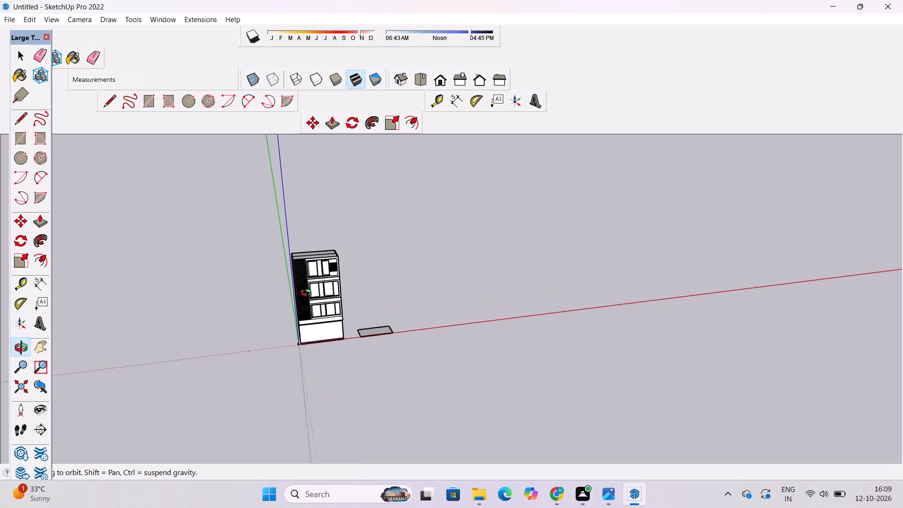
scroll(308, 294, up, 2)
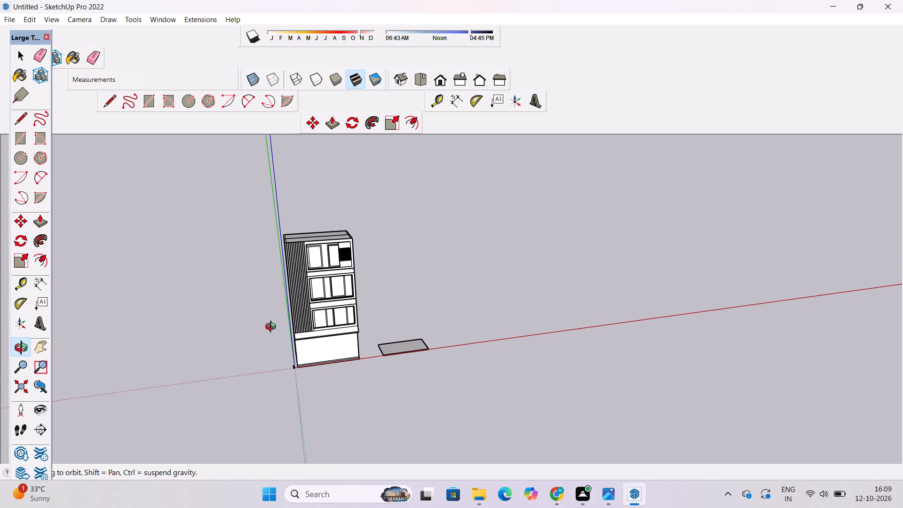
shift+drag(258, 340, 255, 280)
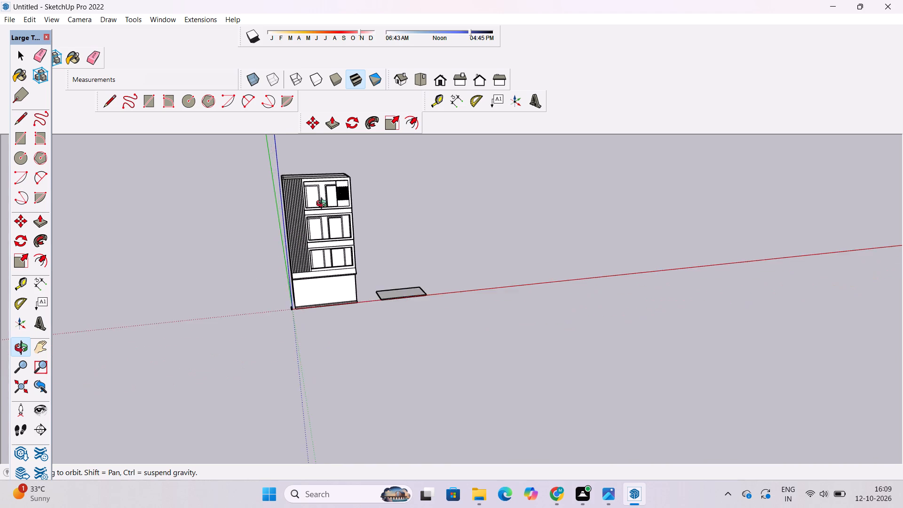
scroll(325, 203, up, 9)
shift+drag(327, 199, 285, 259)
scroll(337, 250, up, 1)
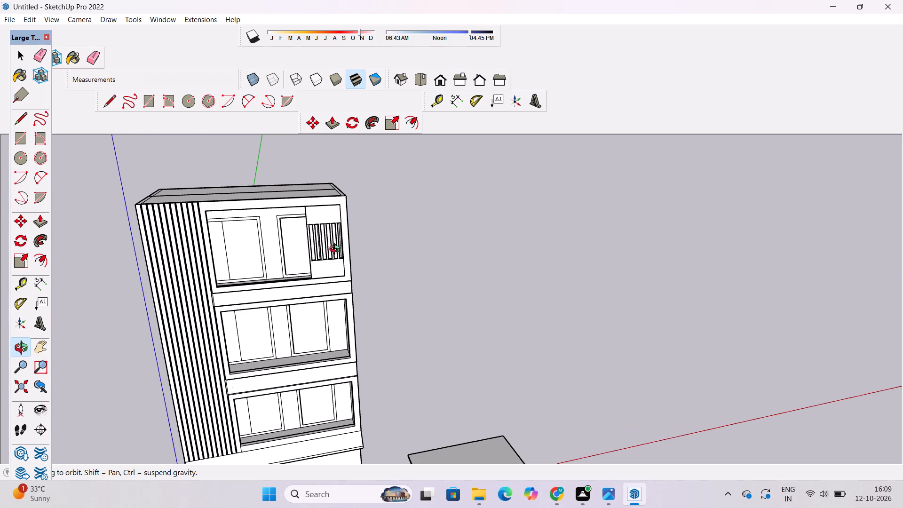
drag(408, 272, 266, 269)
scroll(352, 251, up, 2)
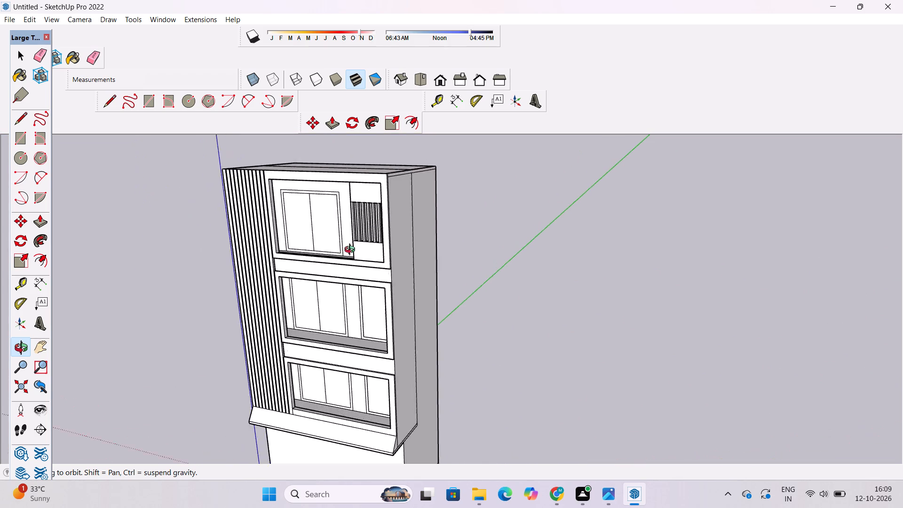
scroll(352, 251, up, 4)
shift+drag(396, 225, 355, 244)
scroll(330, 253, up, 1)
drag(251, 262, 295, 264)
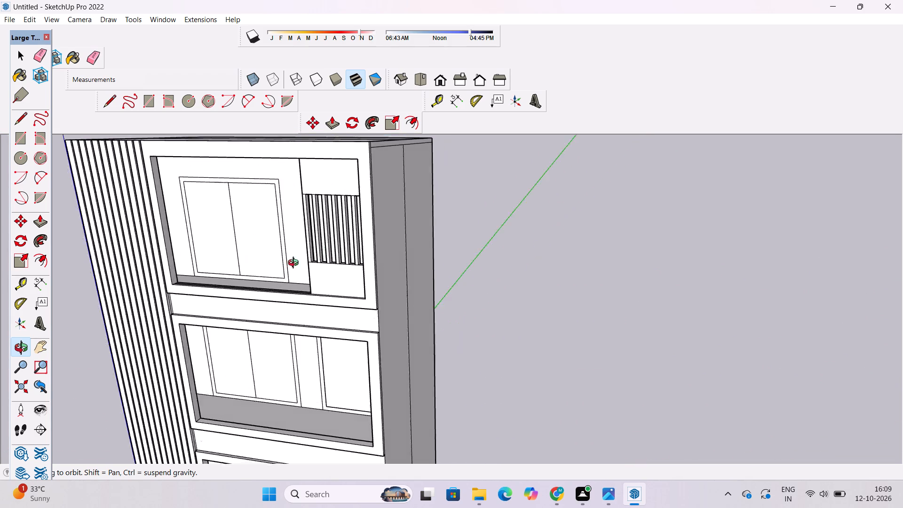
drag(295, 264, 305, 261)
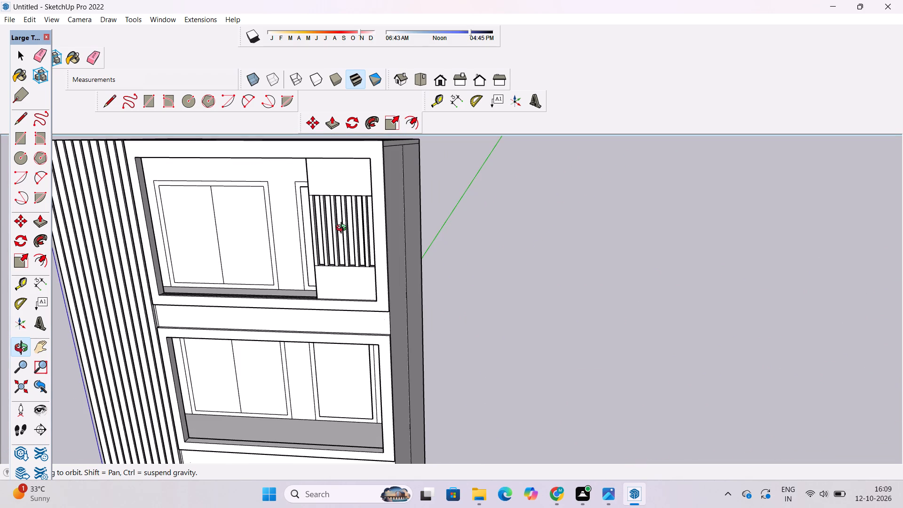
scroll(349, 243, up, 1)
shift+drag(374, 252, 372, 276)
drag(352, 299, 461, 303)
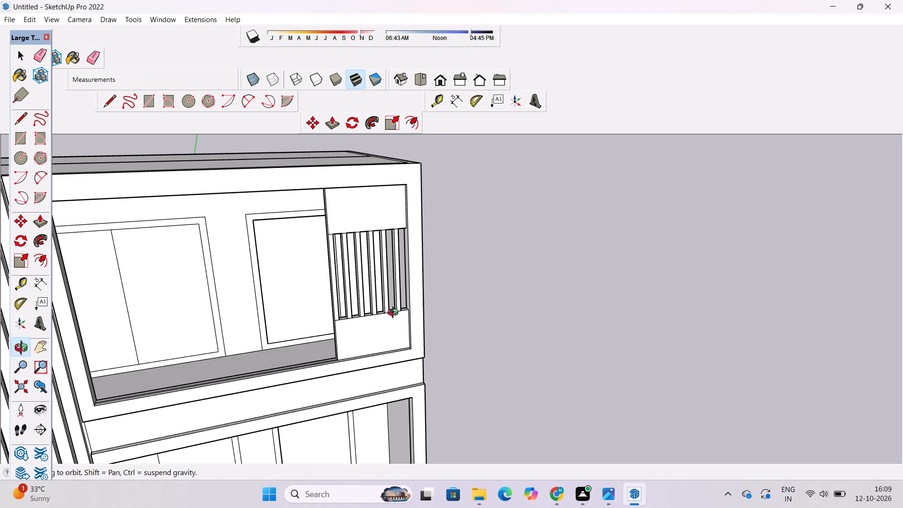
shift+drag(375, 310, 442, 287)
scroll(442, 287, up, 3)
drag(459, 273, 395, 310)
scroll(375, 286, up, 4)
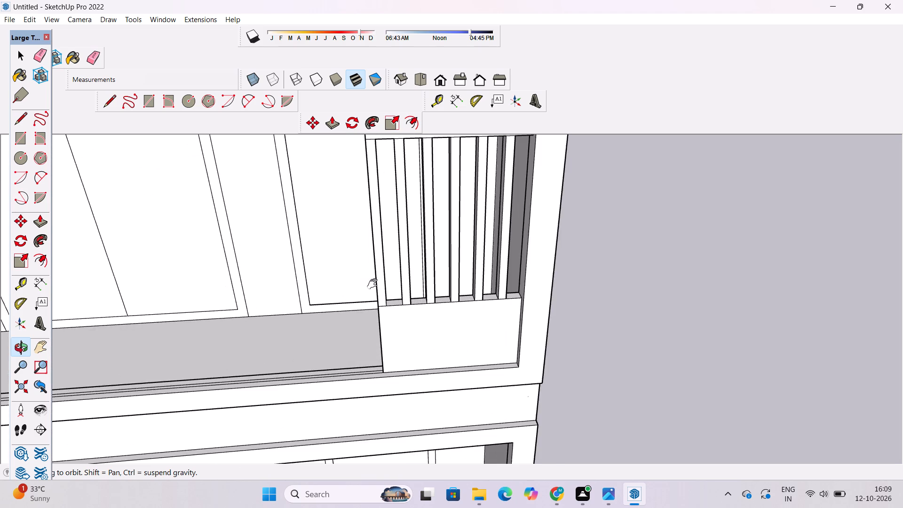
drag(361, 339, 489, 275)
shift+drag(489, 273, 421, 388)
scroll(398, 319, up, 3)
drag(583, 327, 525, 337)
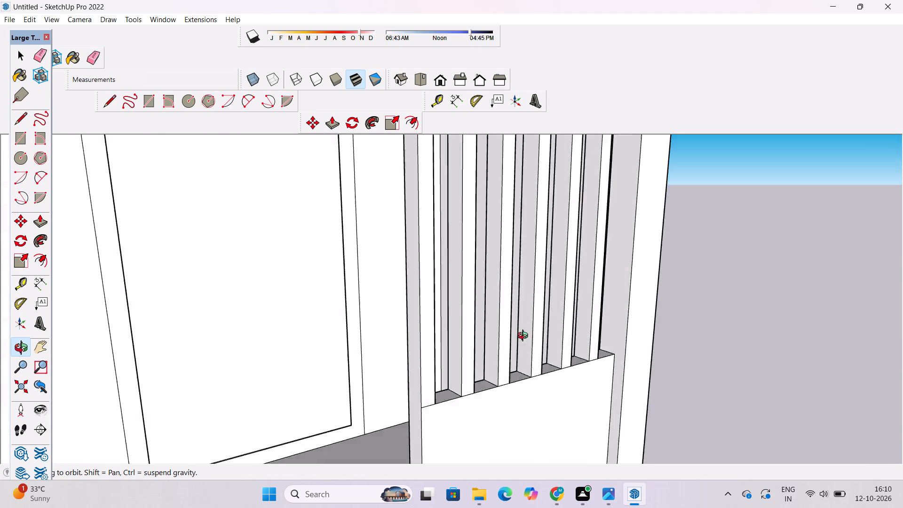
drag(525, 337, 268, 335)
click(267, 335)
Erase the extra lengthwise lines along the sill ledge of the top-floor opening beside the slatted panel.
drag(249, 344, 269, 415)
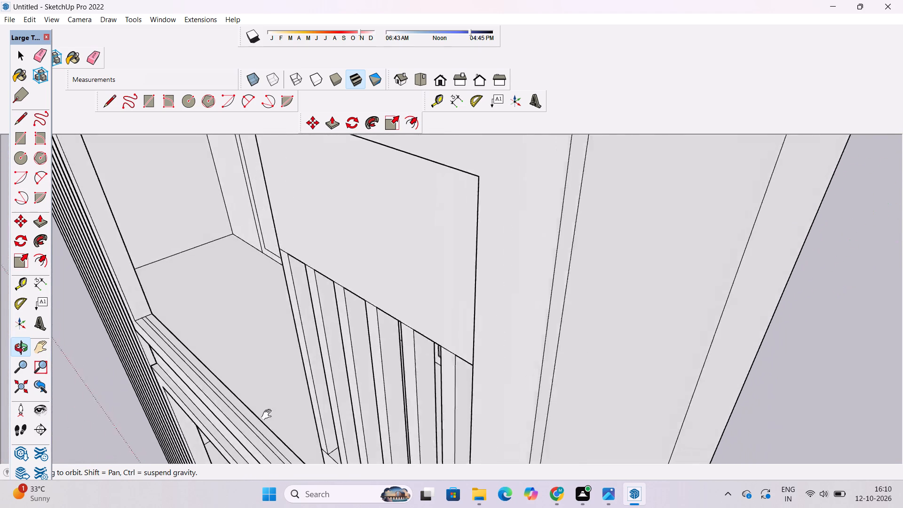
drag(269, 415, 281, 396)
drag(282, 394, 318, 333)
drag(332, 348, 376, 364)
drag(381, 371, 410, 361)
drag(411, 361, 457, 335)
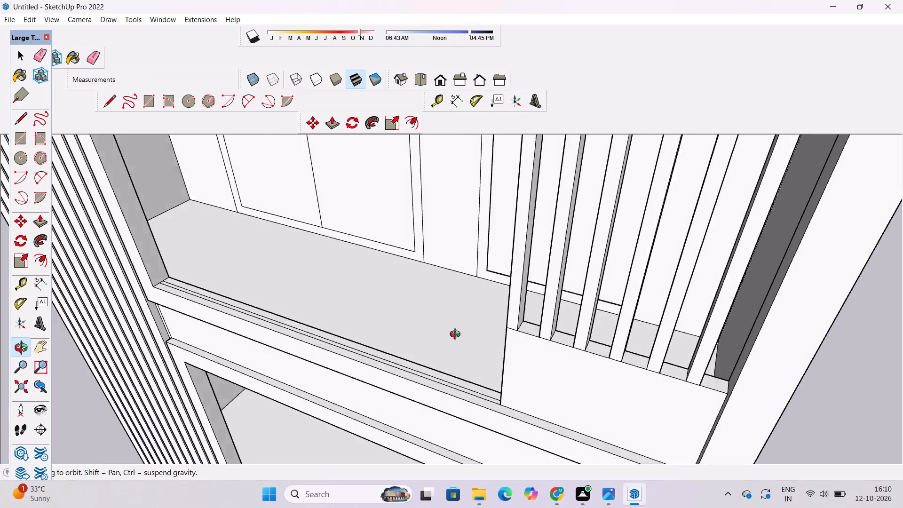
drag(457, 335, 468, 323)
shift+drag(467, 329, 466, 310)
drag(465, 317, 494, 357)
key(e)
scroll(440, 363, up, 4)
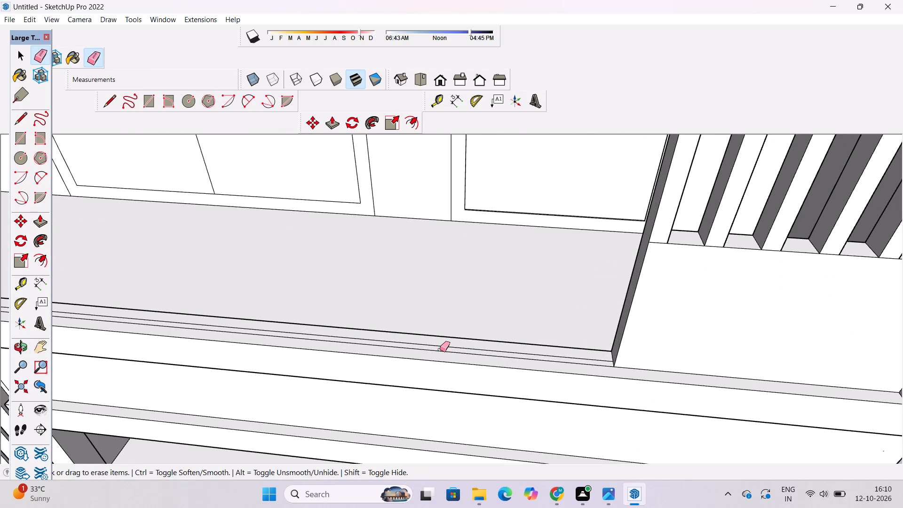
drag(442, 347, 443, 352)
key(space)
Examine the facade's recessed openings on all three floors from the front and from below.
key(o)
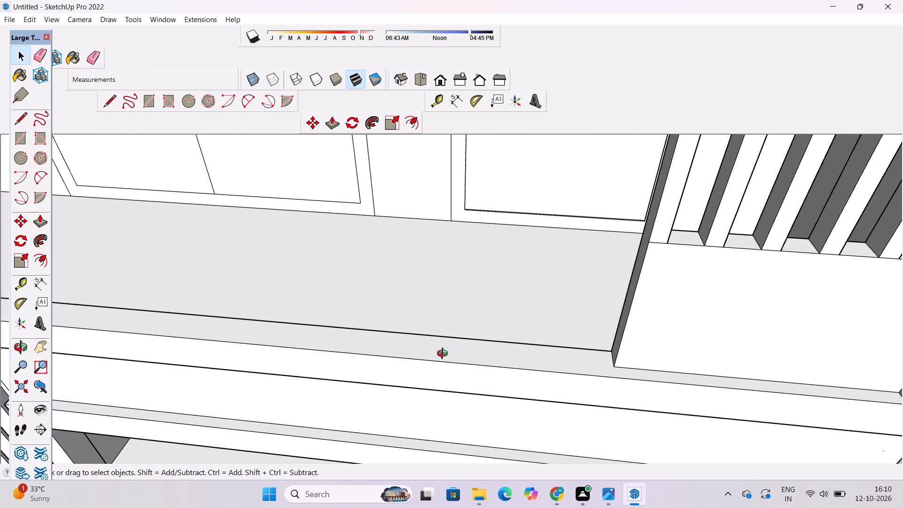
scroll(326, 313, down, 10)
drag(343, 370, 360, 288)
shift+drag(360, 288, 400, 325)
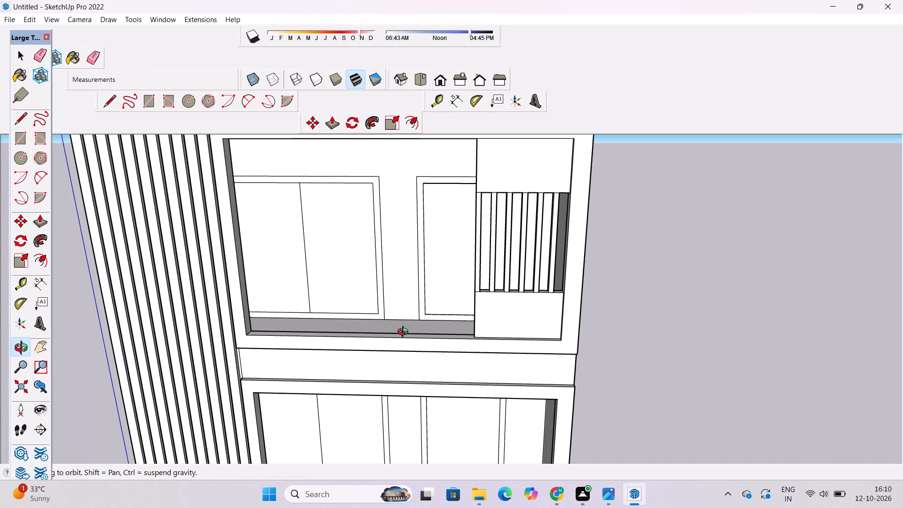
drag(405, 332, 399, 263)
shift+scroll(399, 263, down, 4)
shift+drag(398, 276, 396, 289)
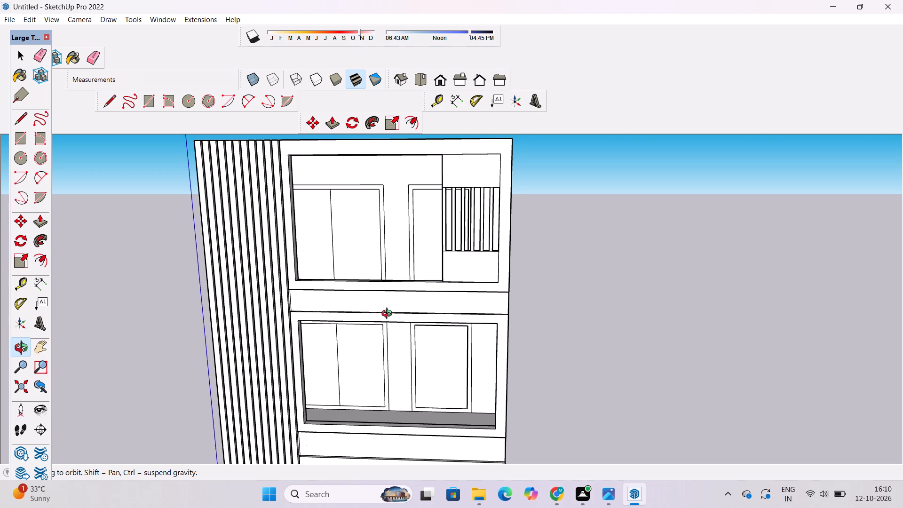
shift+drag(388, 304, 382, 324)
drag(383, 338, 404, 194)
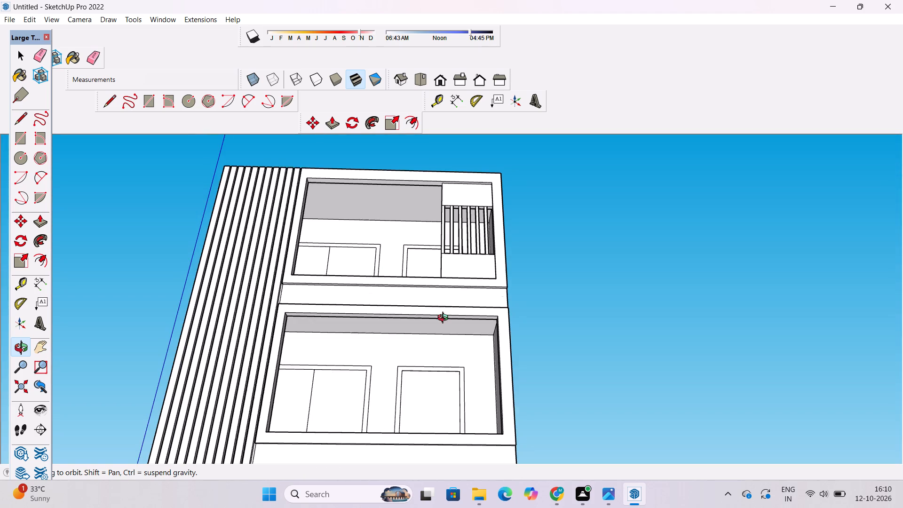
drag(442, 314, 421, 276)
scroll(424, 326, up, 7)
shift+click(424, 323)
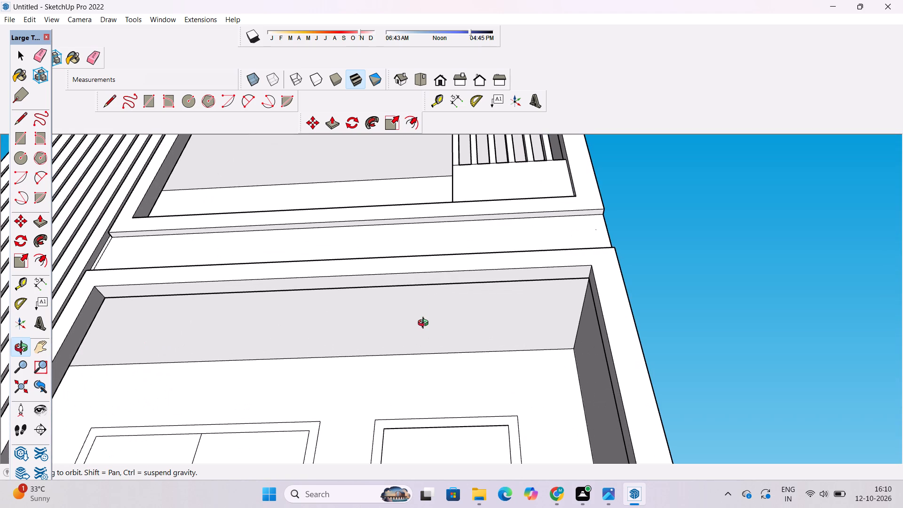
scroll(424, 325, down, 4)
drag(428, 294, 429, 333)
scroll(415, 271, down, 7)
shift+drag(408, 326, 408, 273)
drag(410, 284, 414, 343)
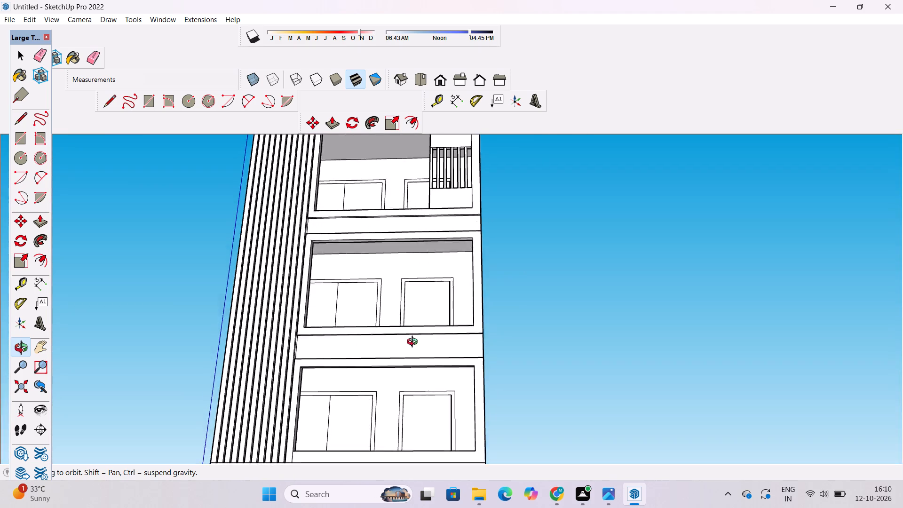
drag(414, 343, 416, 353)
scroll(370, 355, up, 5)
shift+drag(388, 377, 384, 314)
drag(392, 324, 392, 229)
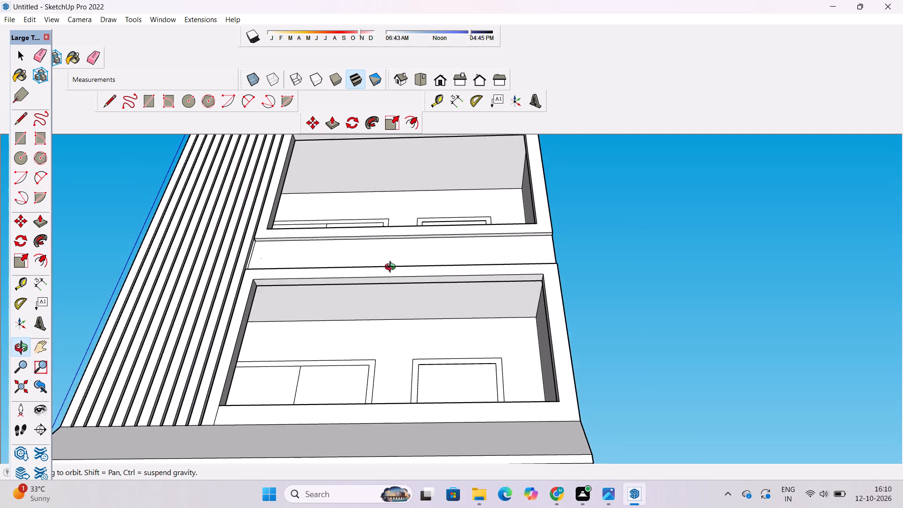
Draw an 8" radius circle on the underside of the lowest opening's top frame, near the ribbed side.
scroll(392, 268, up, 7)
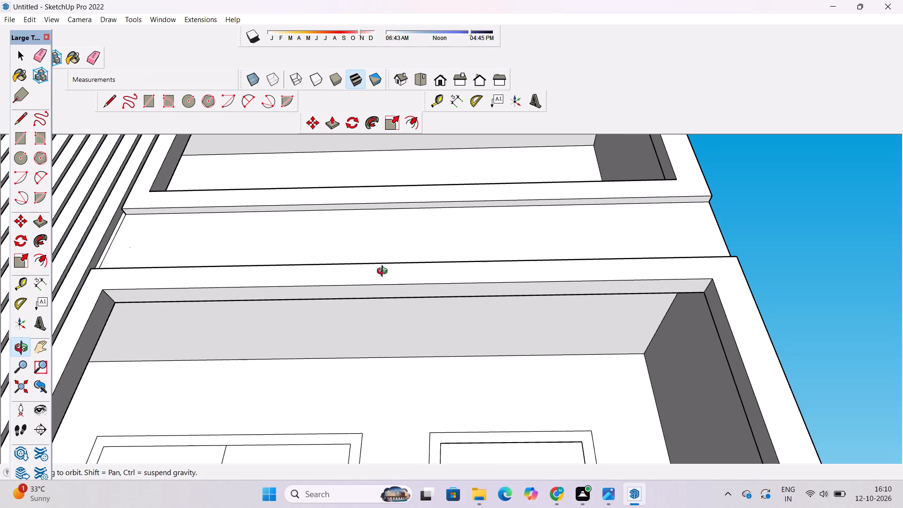
scroll(380, 270, down, 4)
shift+drag(378, 274, 379, 294)
drag(378, 288, 372, 271)
click(381, 289)
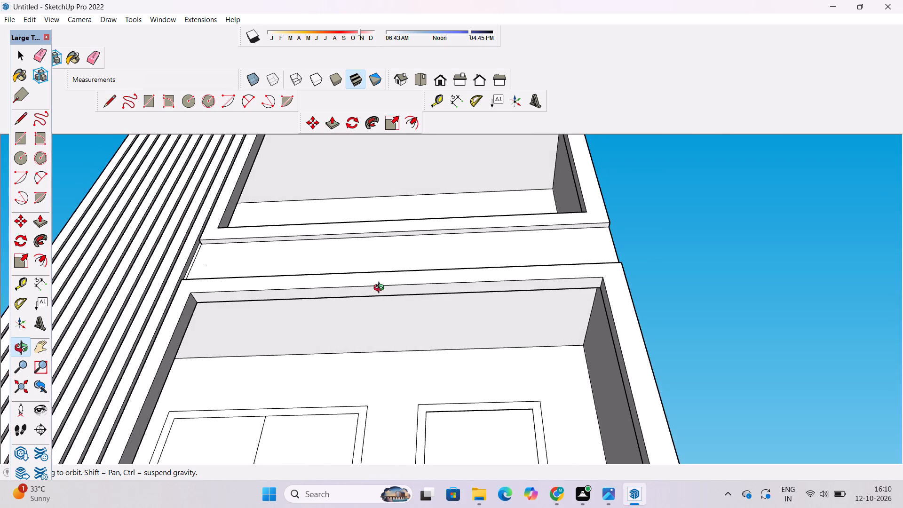
drag(383, 290, 380, 277)
scroll(379, 283, up, 4)
key(c)
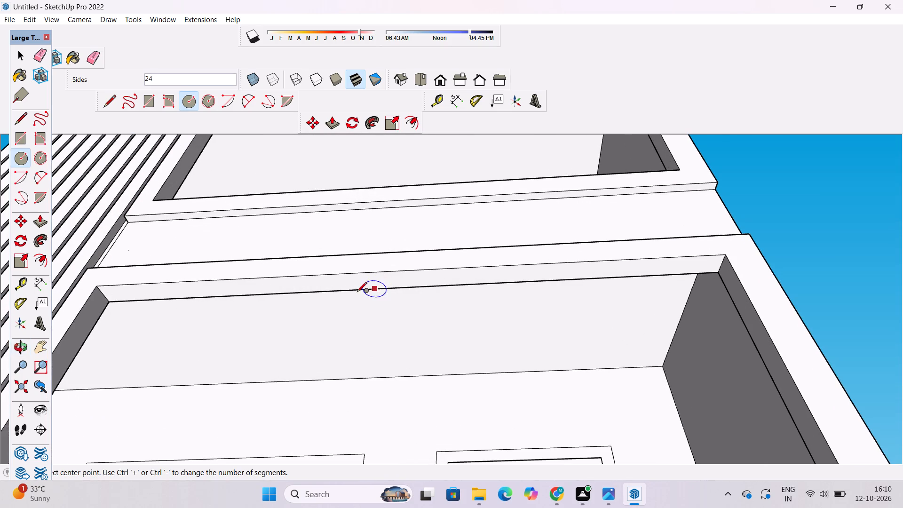
scroll(356, 293, up, 3)
scroll(342, 260, down, 4)
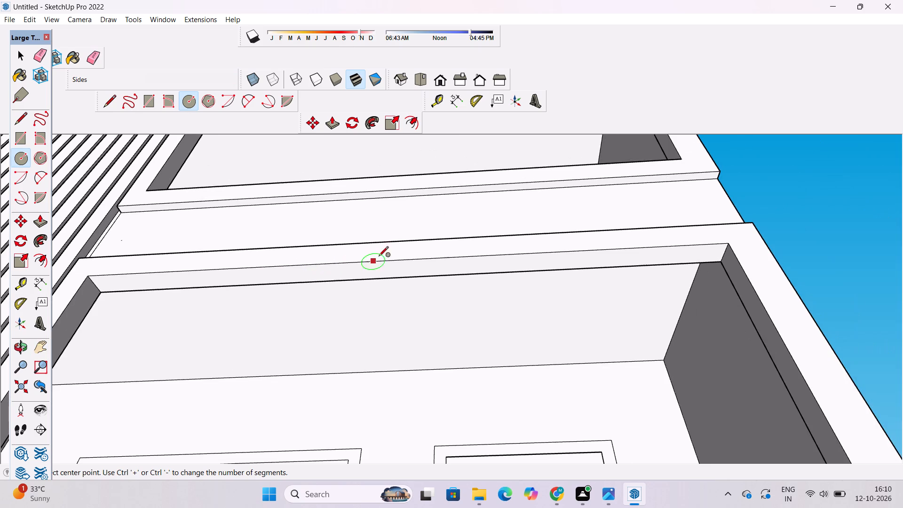
scroll(380, 260, down, 5)
scroll(304, 281, up, 3)
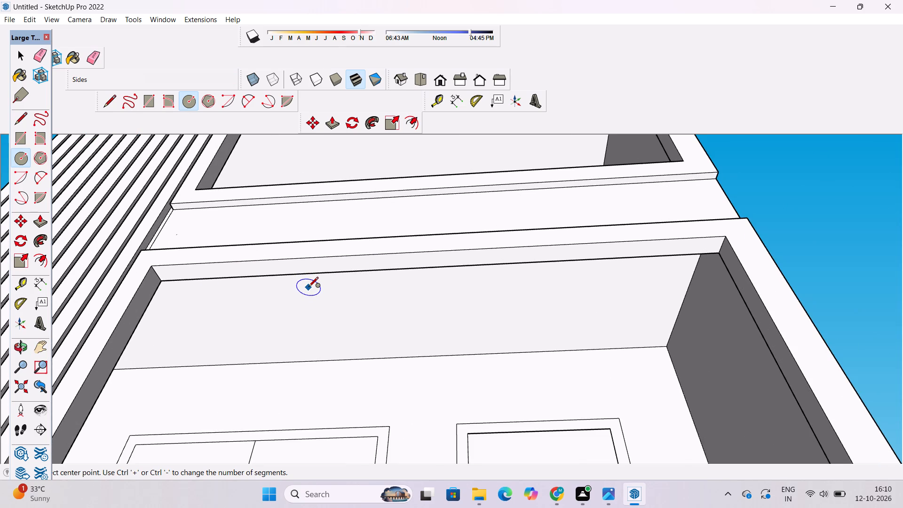
scroll(268, 274, up, 2)
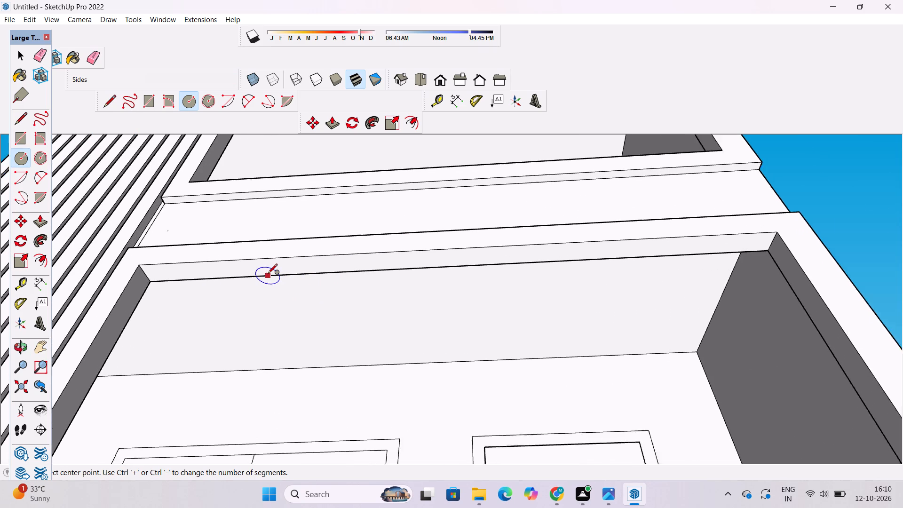
scroll(298, 265, up, 6)
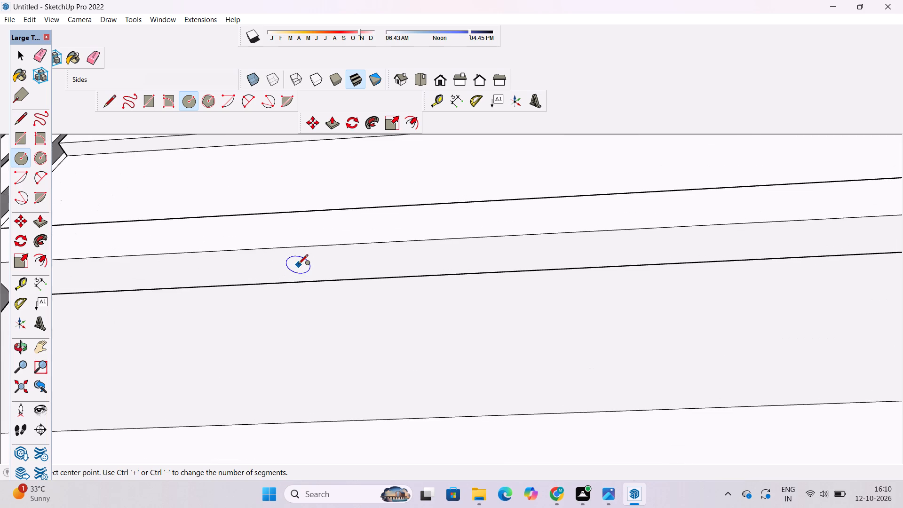
click(298, 265)
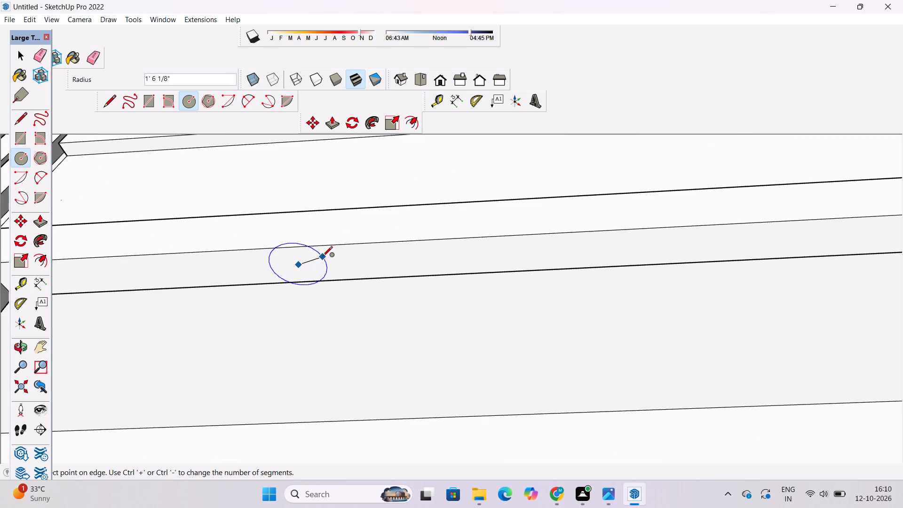
text(8")
key(Return)
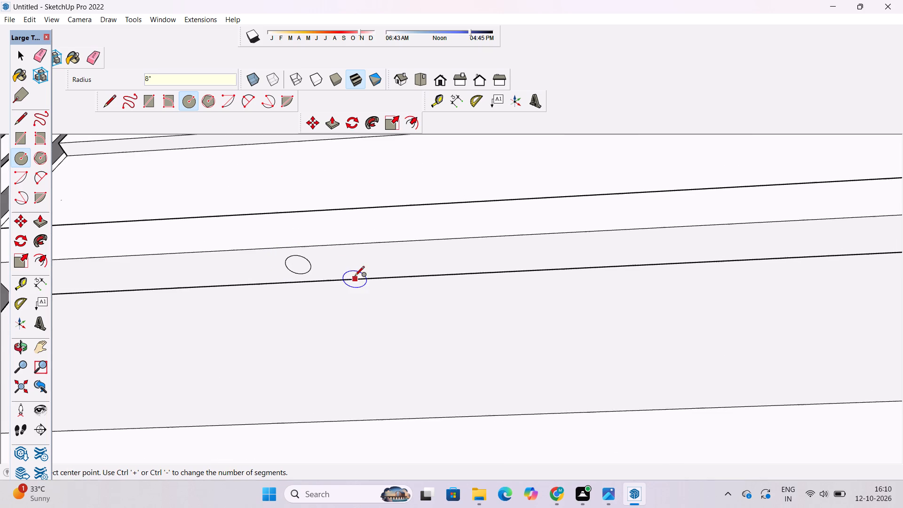
scroll(226, 282, down, 9)
key(space)
Copy the 8" radius circle along the underside of the lowest opening's top frame, making two copies spaced 17' apart.
scroll(222, 291, up, 7)
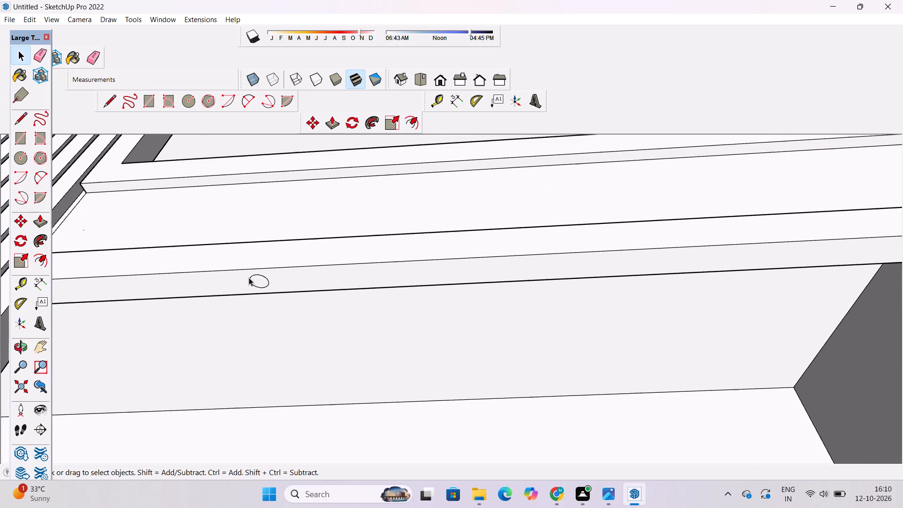
double_click(259, 281)
key(m)
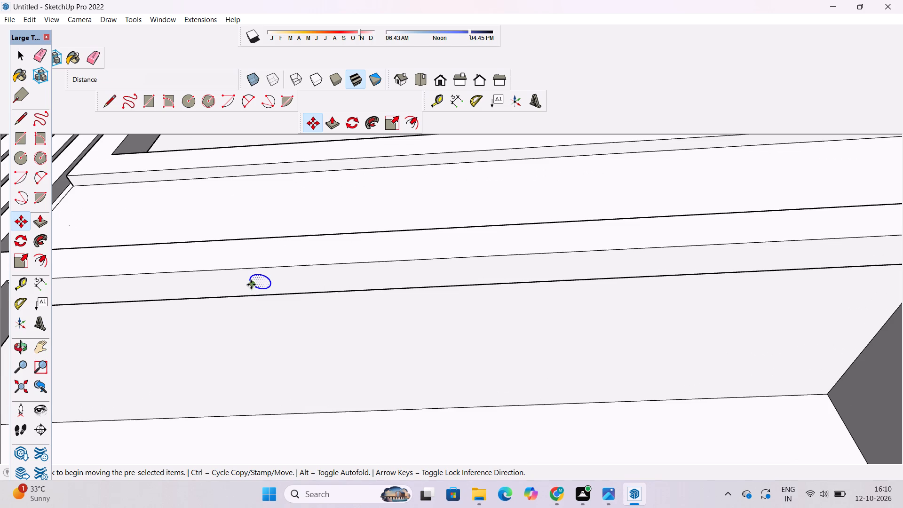
click(250, 282)
scroll(248, 282, down, 9)
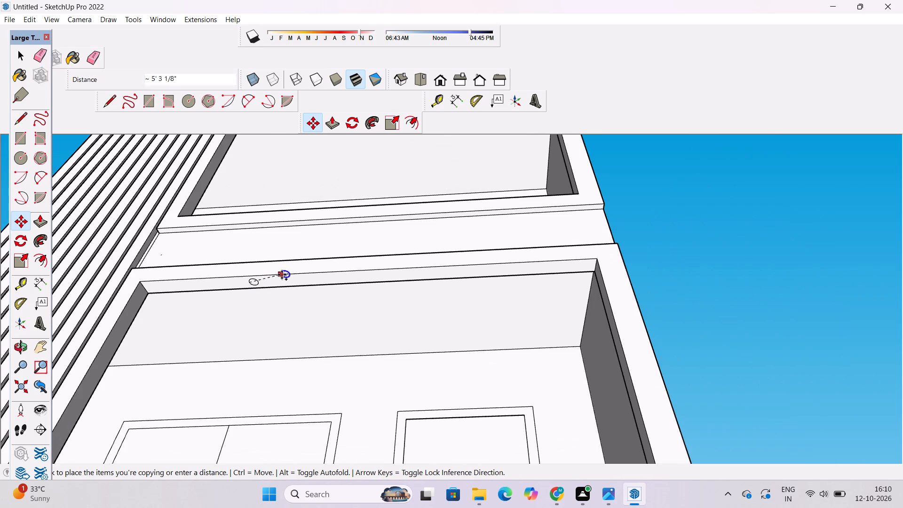
scroll(284, 283, up, 4)
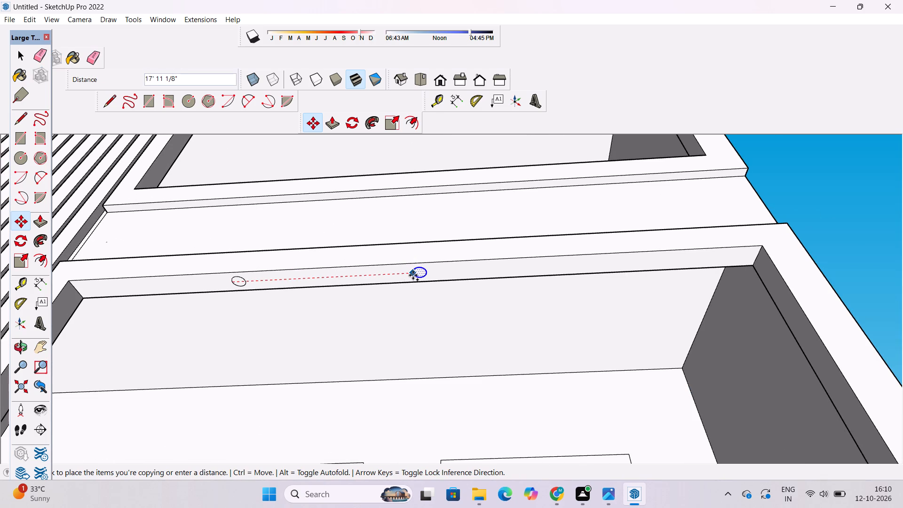
text(17')
key(Return)
text(*2)
key(Return)
scroll(424, 307, down, 6)
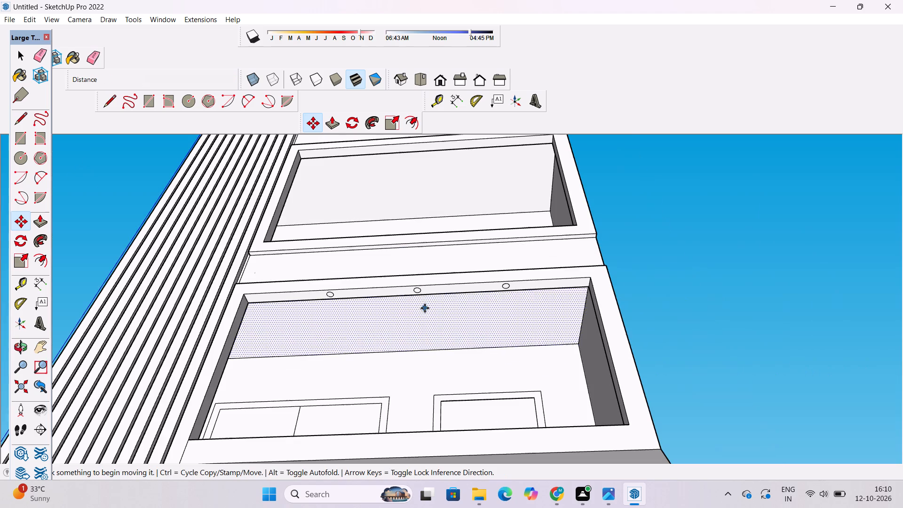
key(space)
click(661, 250)
Examine the lowest opening and the row of circles under its top frame from below and farther back.
key(o)
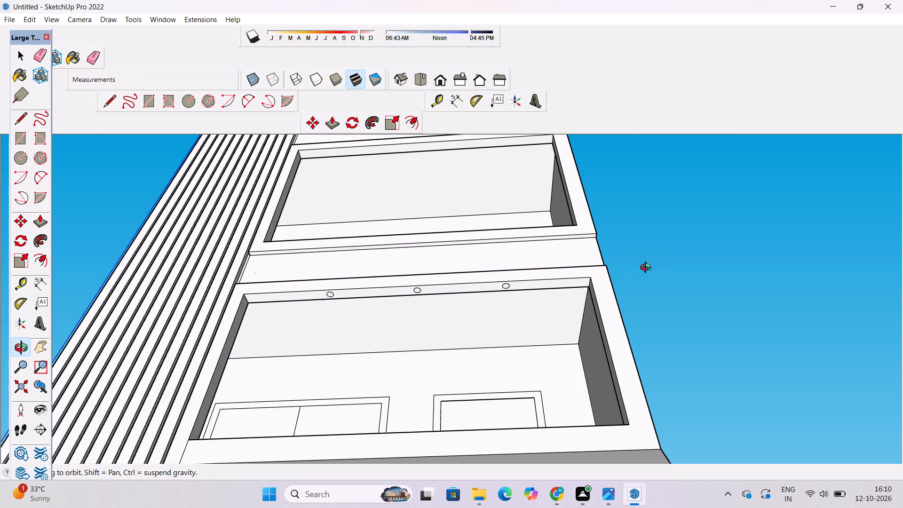
shift+drag(437, 353, 449, 327)
scroll(450, 327, down, 2)
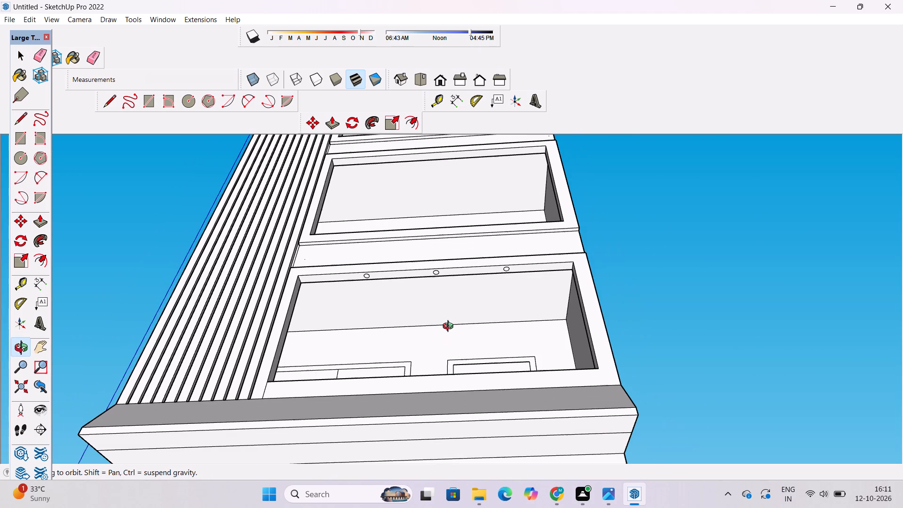
shift+drag(452, 333, 454, 345)
drag(453, 356, 456, 375)
shift+drag(456, 375, 457, 338)
scroll(457, 335, down, 1)
drag(457, 337, 458, 344)
shift+drag(441, 372, 441, 321)
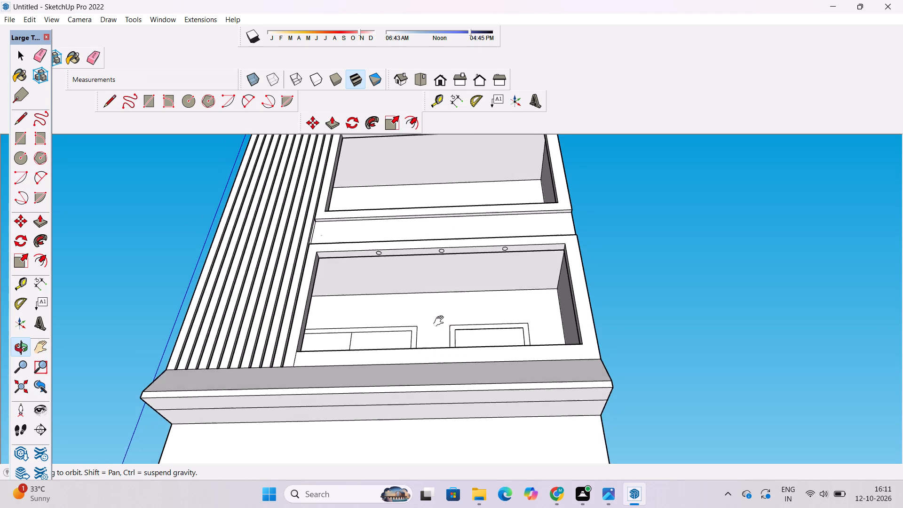
shift+drag(441, 321, 441, 317)
Pull the front face of the lowest opening's frame outward by about 11" with Push/Pull.
drag(439, 330, 348, 412)
shift+drag(362, 392, 368, 382)
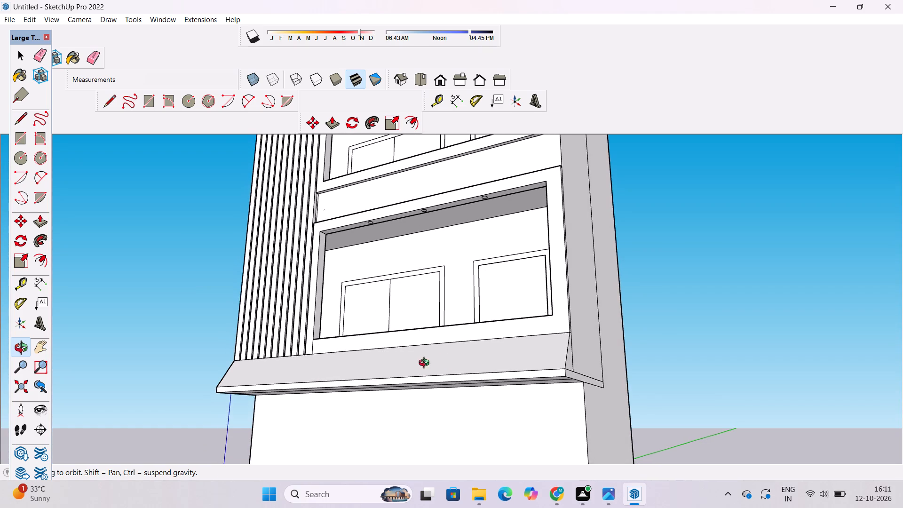
drag(447, 361, 381, 394)
scroll(385, 389, up, 1)
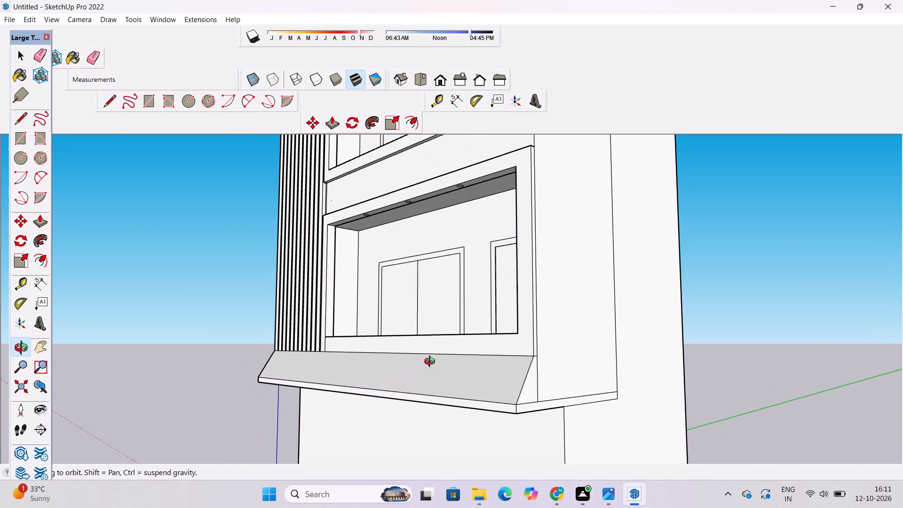
drag(519, 325, 516, 333)
drag(499, 343, 461, 356)
shift+drag(459, 357, 463, 344)
drag(467, 353, 462, 358)
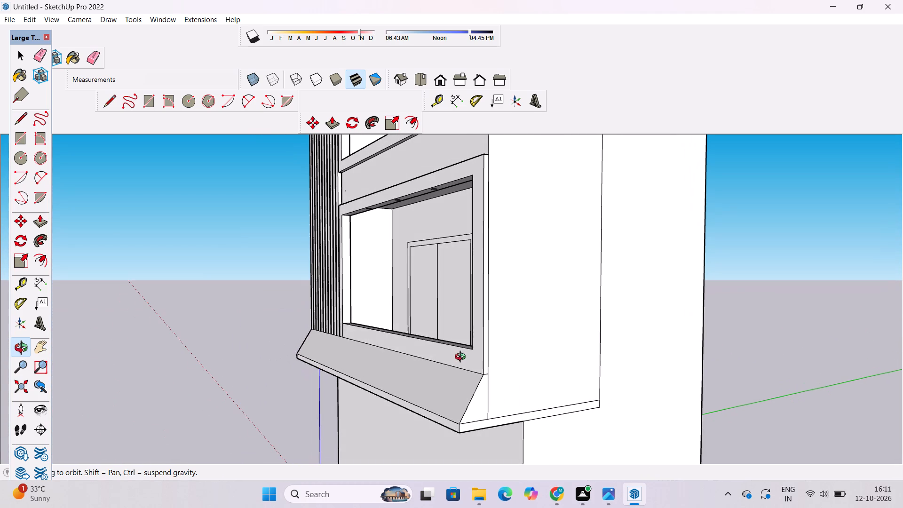
key(p)
click(479, 338)
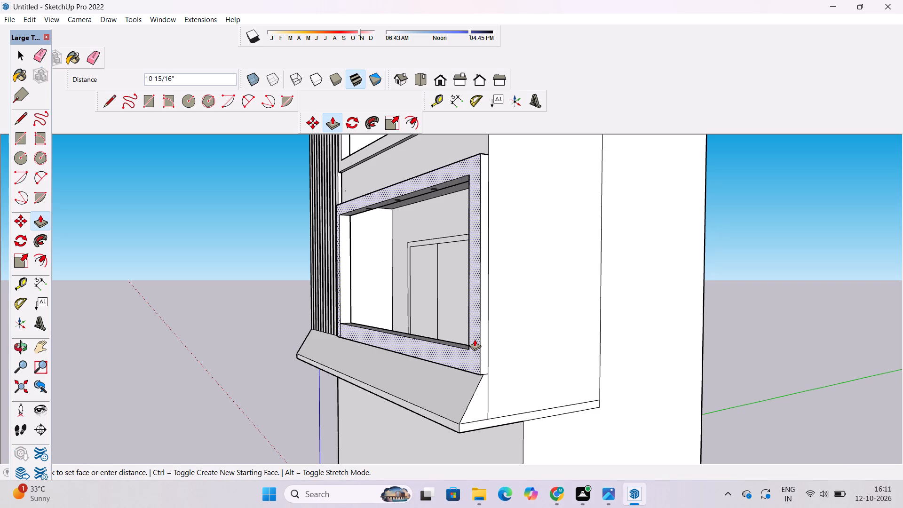
click(475, 339)
key(space)
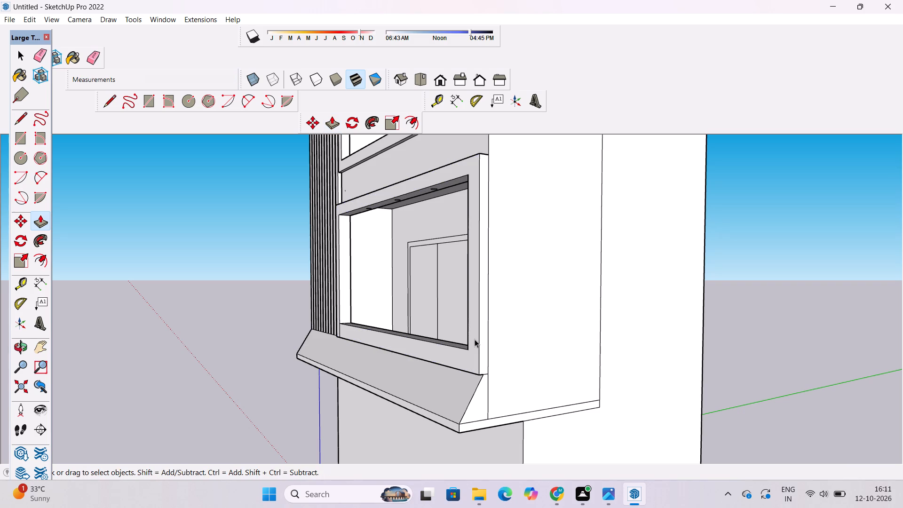
Erase the short seam lines on the underside and front face of the lowest frame's bottom corner beside the ribs.
text(o)
drag(451, 330, 450, 252)
drag(351, 235, 474, 194)
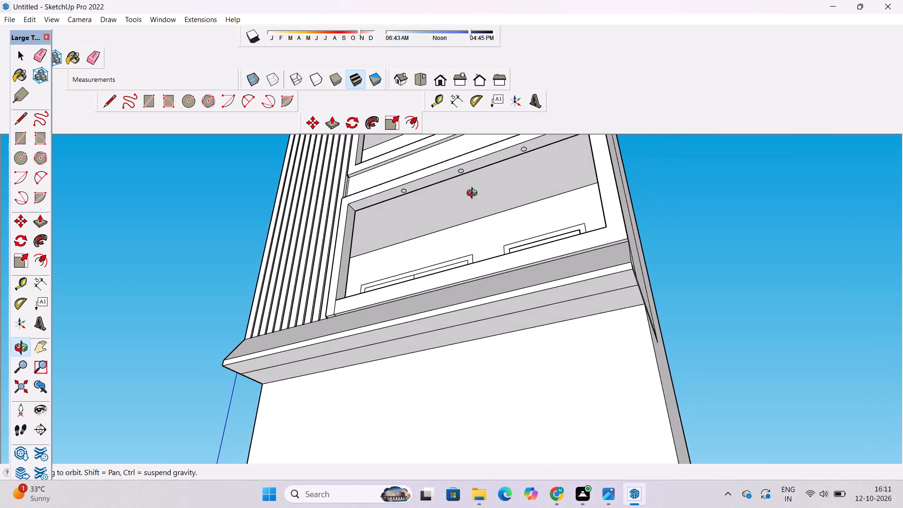
scroll(462, 292, up, 8)
drag(246, 320, 302, 283)
scroll(302, 283, up, 2)
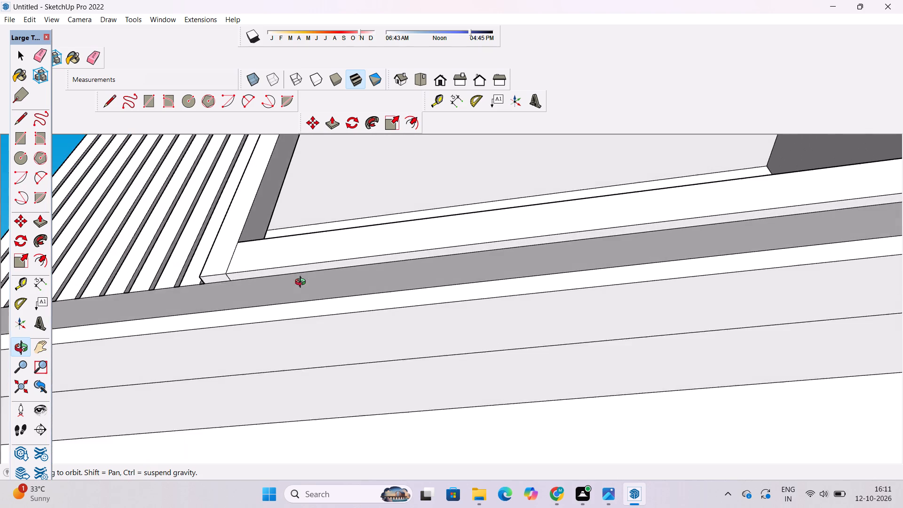
scroll(302, 283, up, 2)
shift+drag(404, 298, 343, 314)
drag(356, 310, 385, 310)
drag(385, 315, 423, 294)
shift+drag(151, 263, 221, 282)
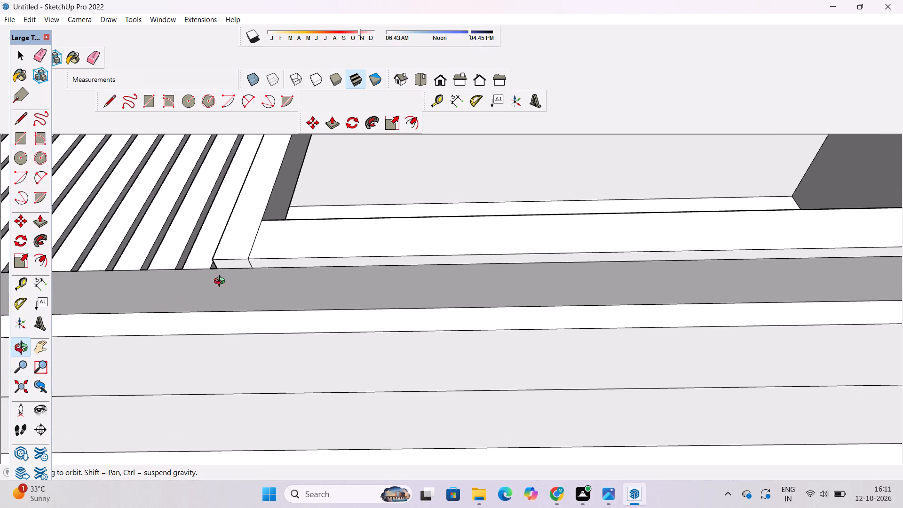
scroll(222, 282, up, 3)
key(e)
scroll(231, 269, up, 9)
drag(298, 248, 293, 248)
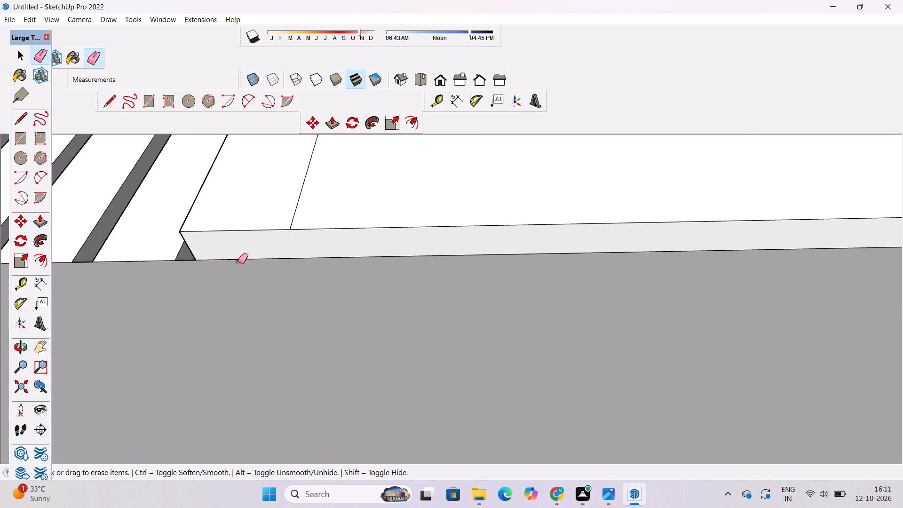
scroll(237, 268, down, 10)
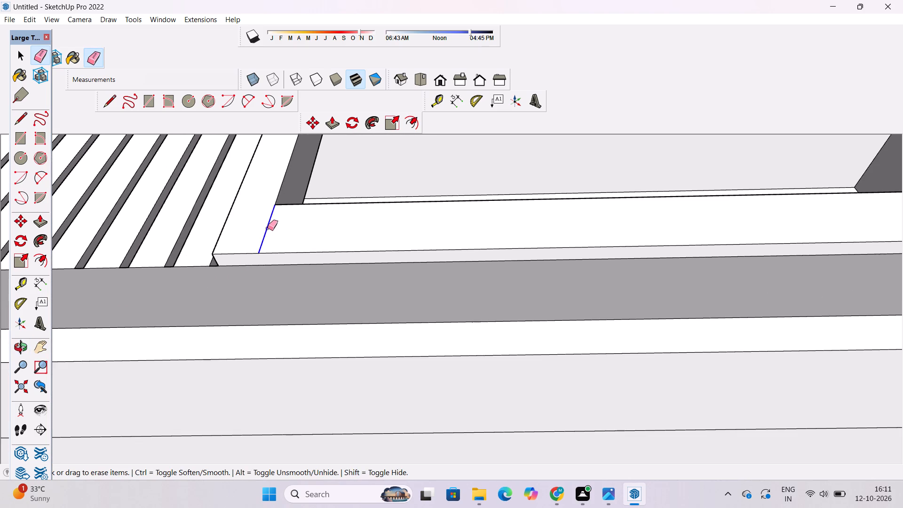
click(268, 228)
key(space)
Examine the lowest frame's bottom rail and the narrow underside strip above the sloped ledge up close.
key(o)
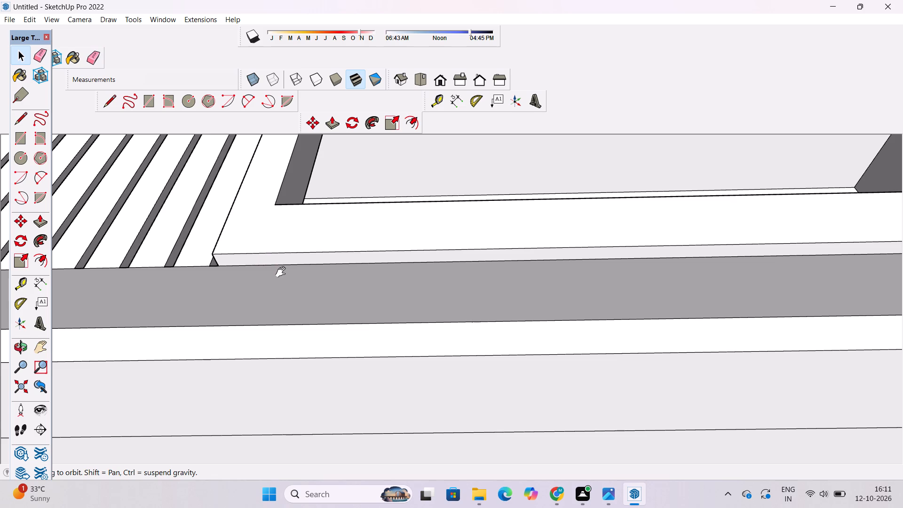
shift+drag(285, 274, 230, 275)
scroll(211, 257, down, 6)
shift+drag(356, 286, 270, 286)
drag(274, 300, 280, 252)
drag(280, 252, 286, 288)
drag(305, 249, 253, 232)
scroll(250, 250, up, 2)
shift+drag(251, 255, 264, 301)
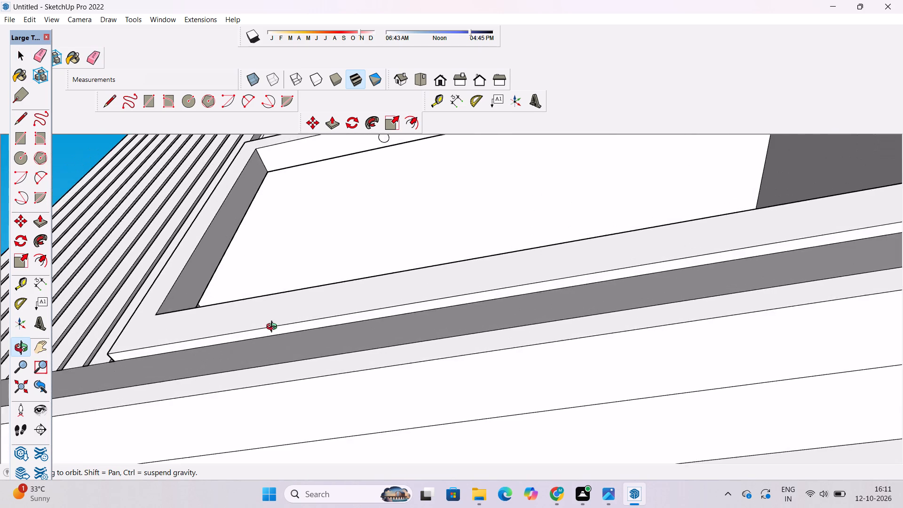
drag(275, 329, 327, 329)
drag(322, 330, 301, 327)
scroll(344, 319, up, 12)
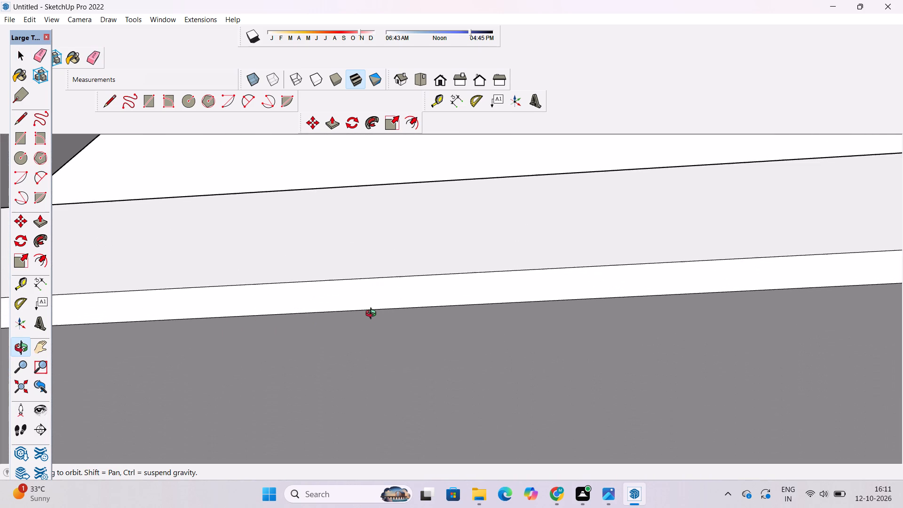
shift+drag(373, 315, 369, 310)
shift+scroll(368, 310, down, 4)
shift+scroll(366, 309, up, 8)
shift+drag(366, 309, 372, 303)
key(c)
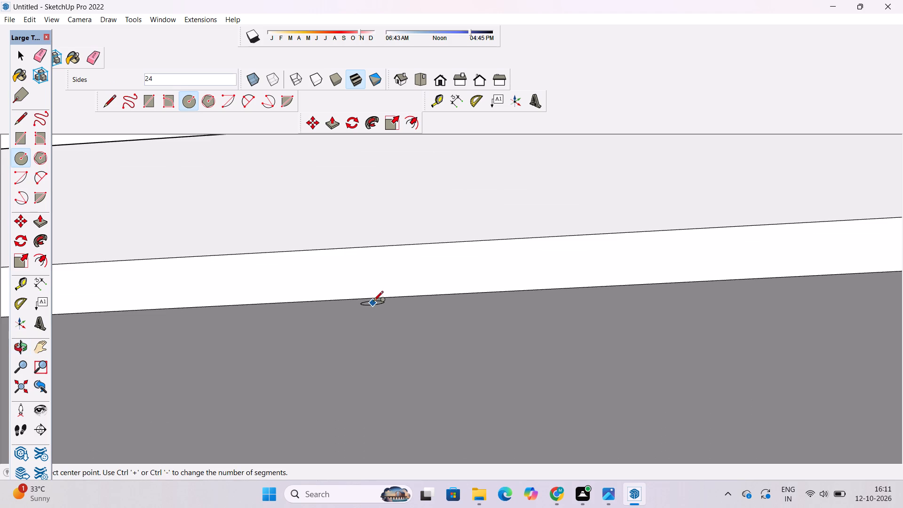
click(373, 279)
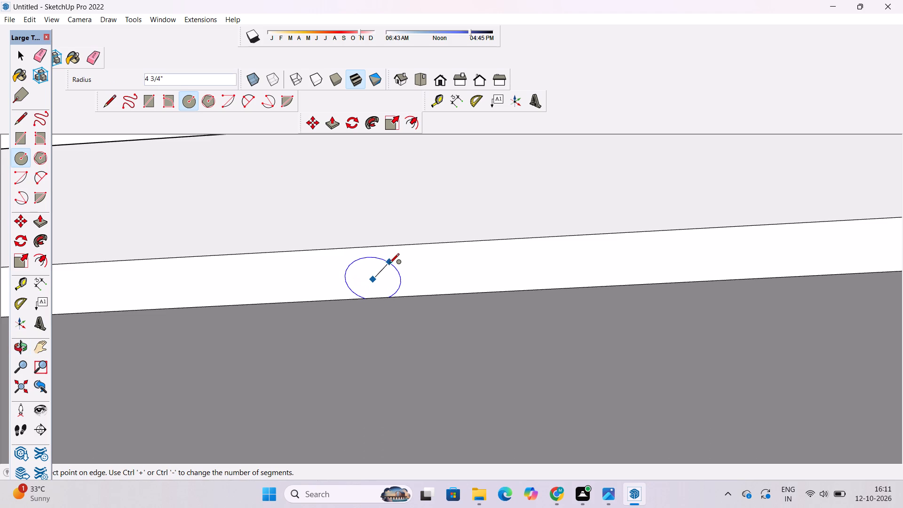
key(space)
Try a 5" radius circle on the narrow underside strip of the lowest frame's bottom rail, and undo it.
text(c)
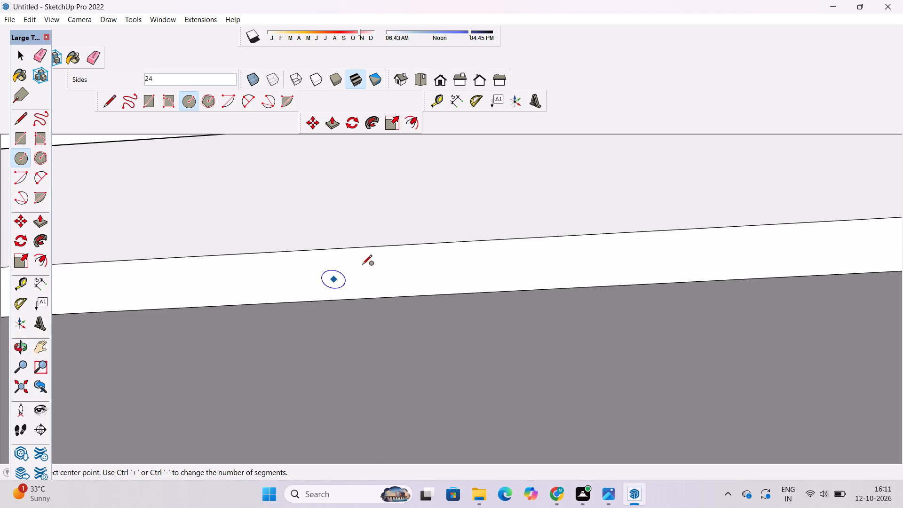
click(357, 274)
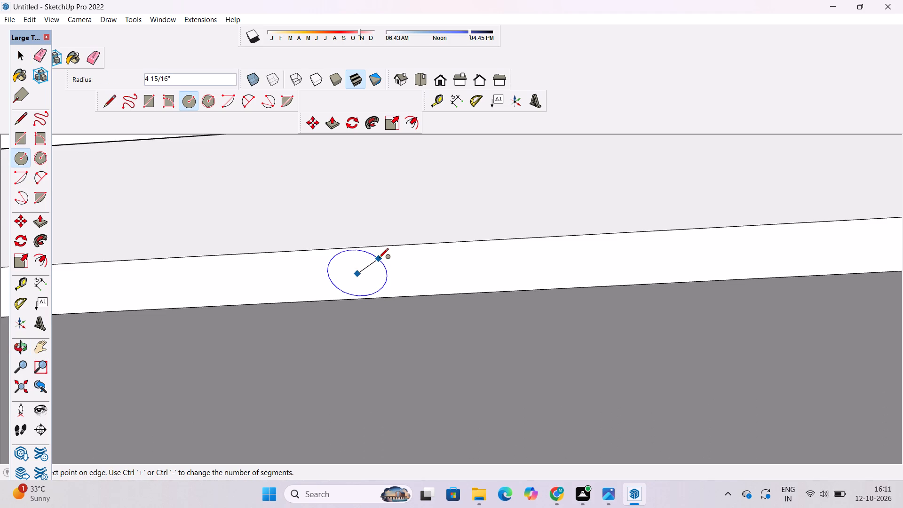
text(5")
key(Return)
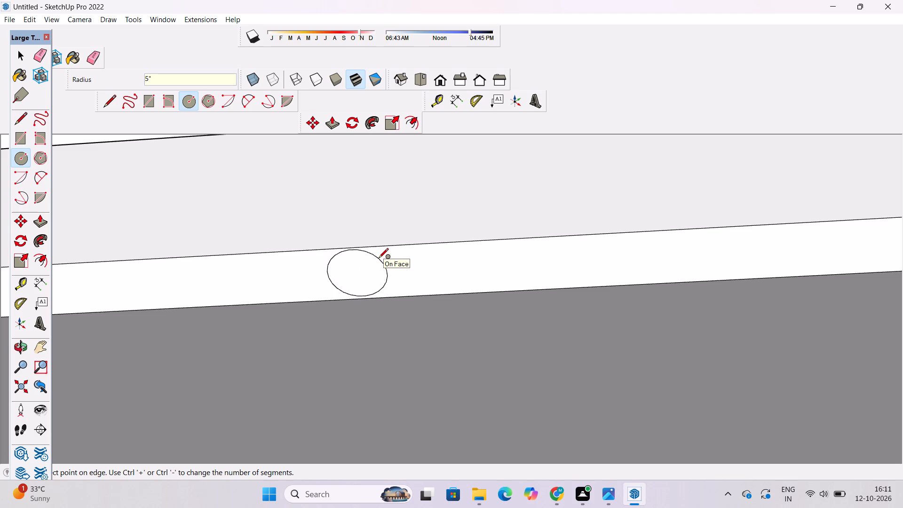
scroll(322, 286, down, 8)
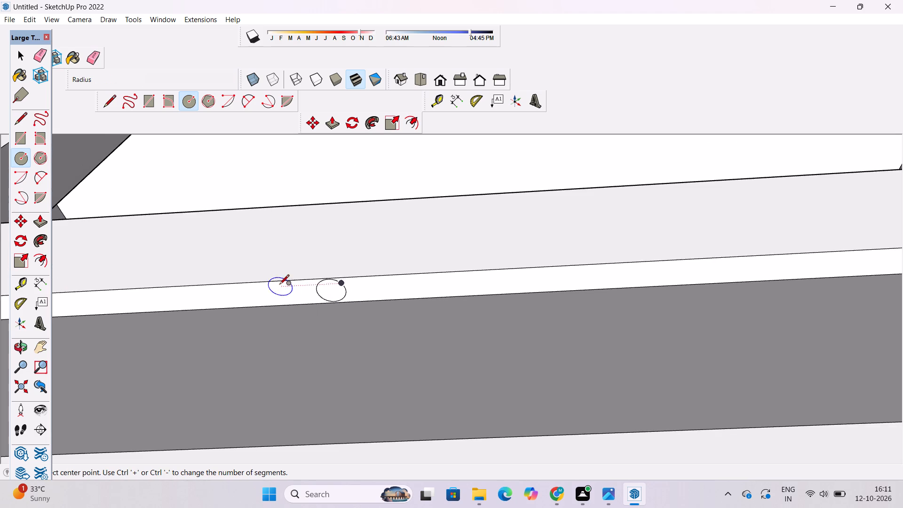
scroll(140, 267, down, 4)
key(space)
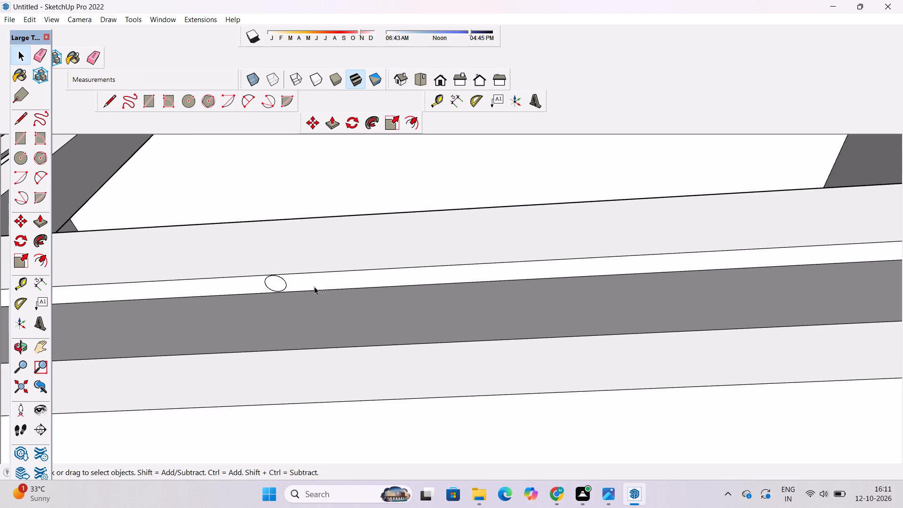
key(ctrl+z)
Draw a 4.5" radius circle on the narrow underside strip of the lowest frame's bottom rail, near the ribbed side.
scroll(264, 279, up, 8)
key(c)
scroll(276, 278, up, 4)
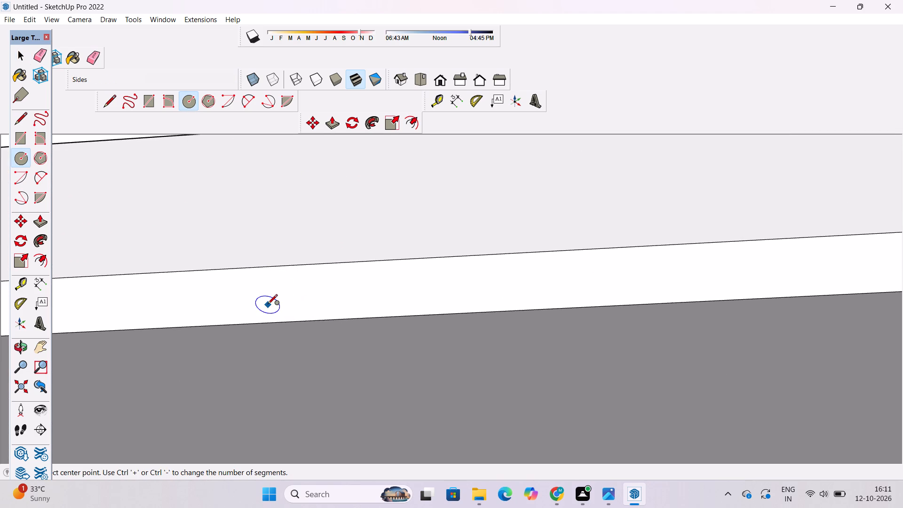
click(268, 297)
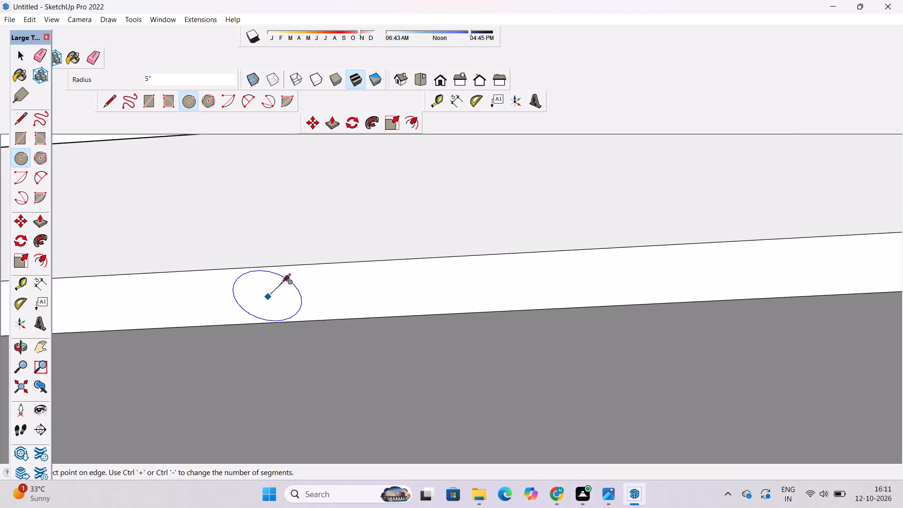
text(4.5")
key(Return)
key(space)
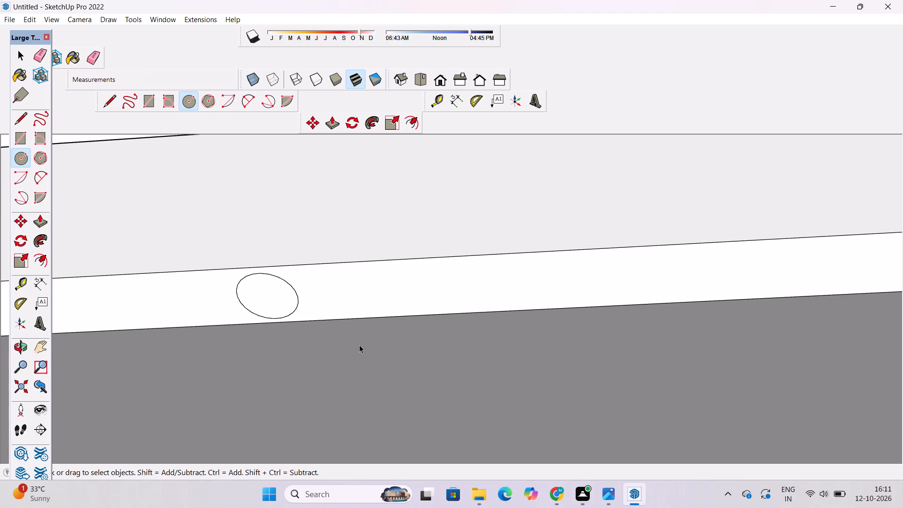
Set the segment count of the circle under the lowest frame's bottom rail to 60.
key(b)
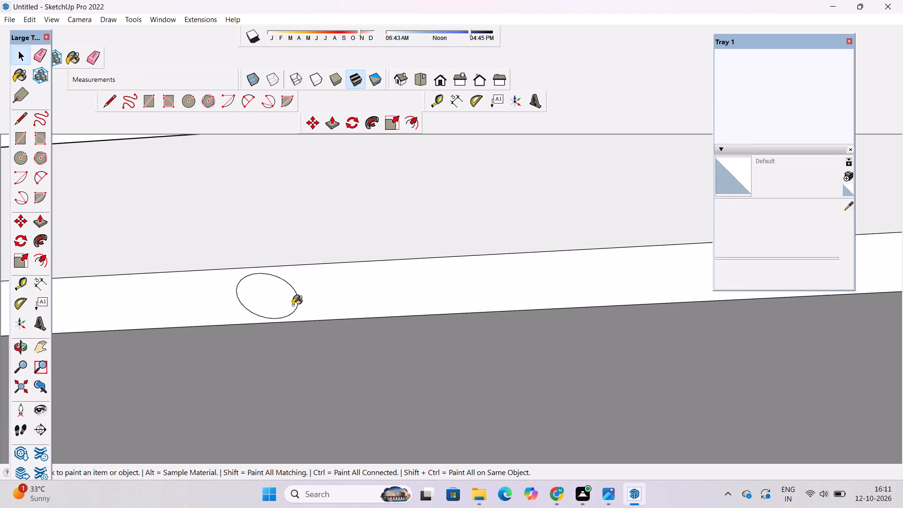
click(21, 350)
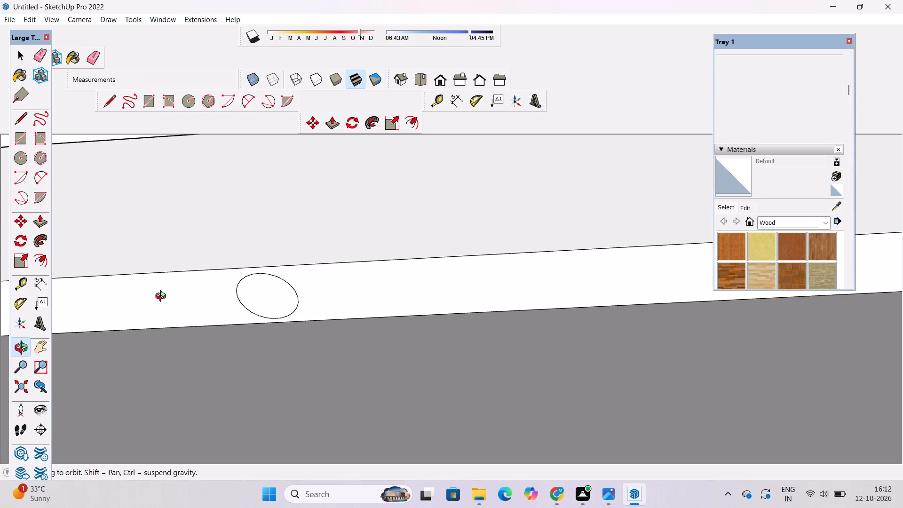
key(space)
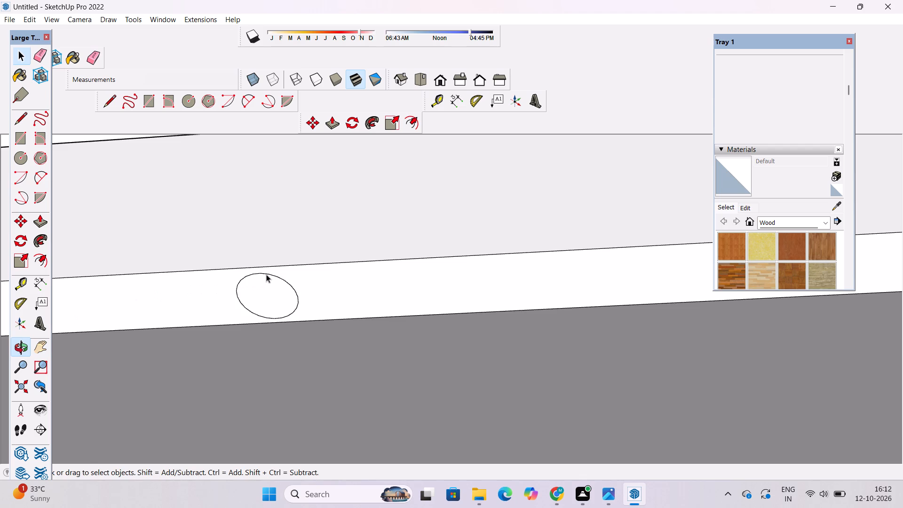
click(266, 274)
click(797, 92)
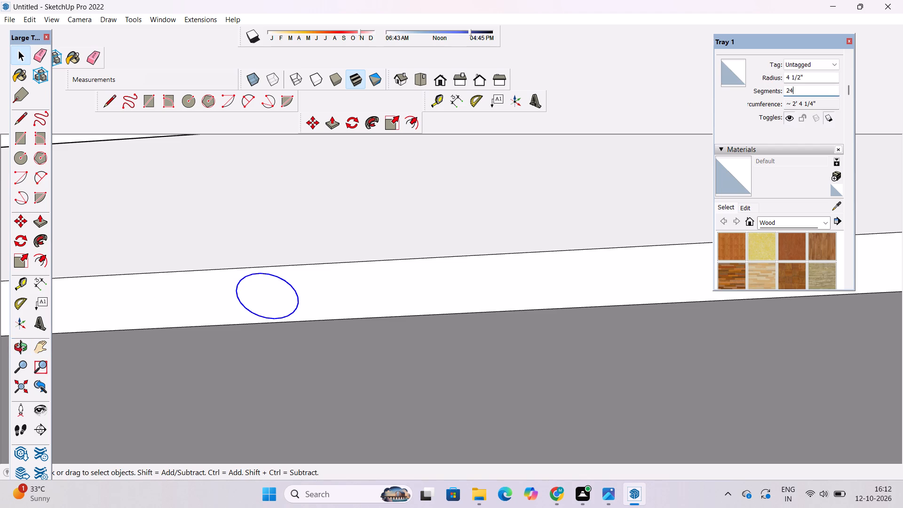
key(BackSpace)
key(BackSpace)
key(BackSpace)
key(BackSpace)
key(BackSpace)
key(BackSpace)
key(BackSpace)
key(BackSpace)
key(BackSpace)
key(BackSpace)
key(BackSpace)
key(BackSpace)
text(60)
key(Return)
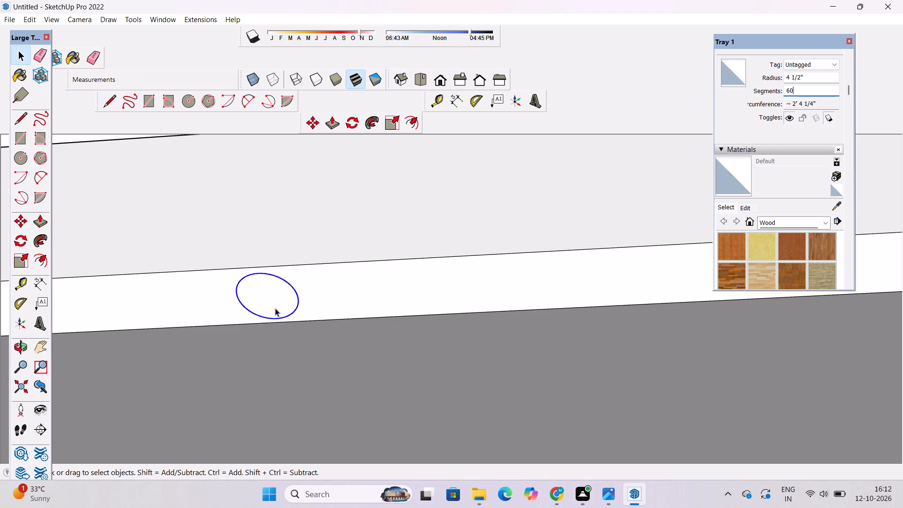
Copy the circle 10' along the bottom rail's underside strip, away from the ribs, and repeat it as a ×3 array.
click(355, 292)
double_click(271, 298)
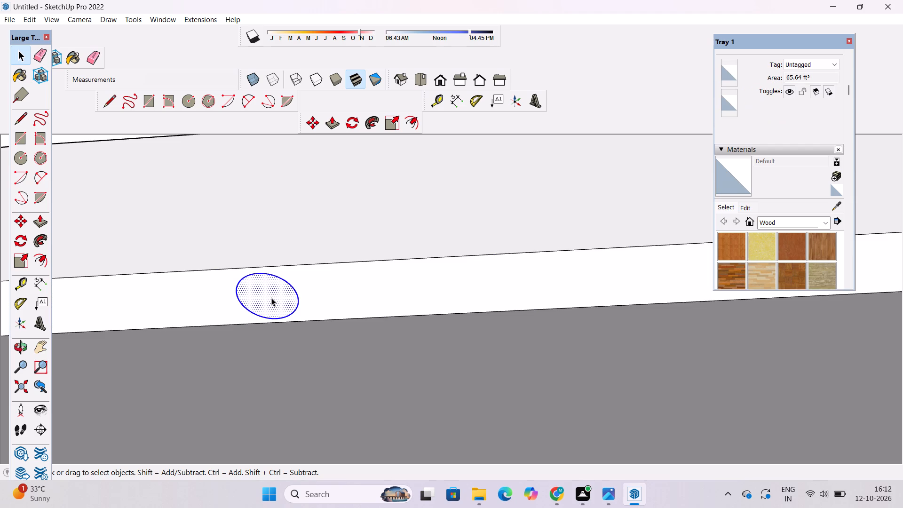
key(m)
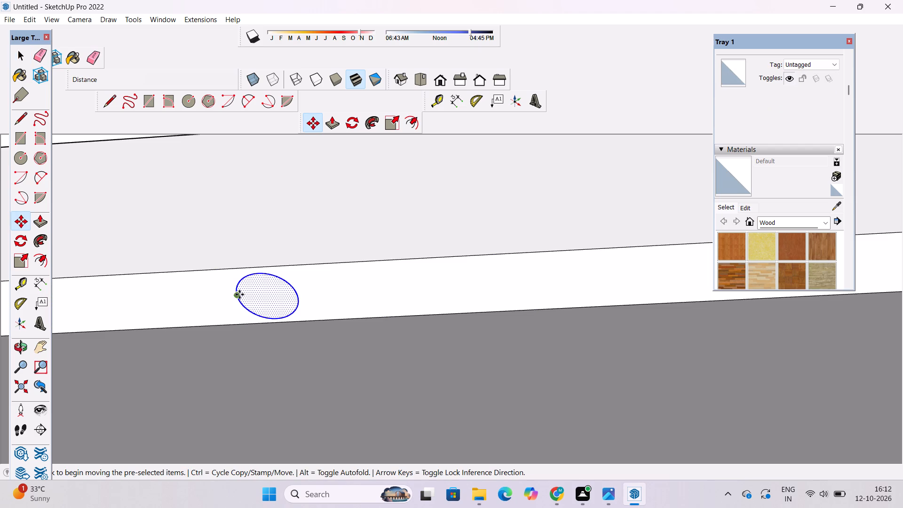
click(239, 294)
scroll(234, 294, down, 17)
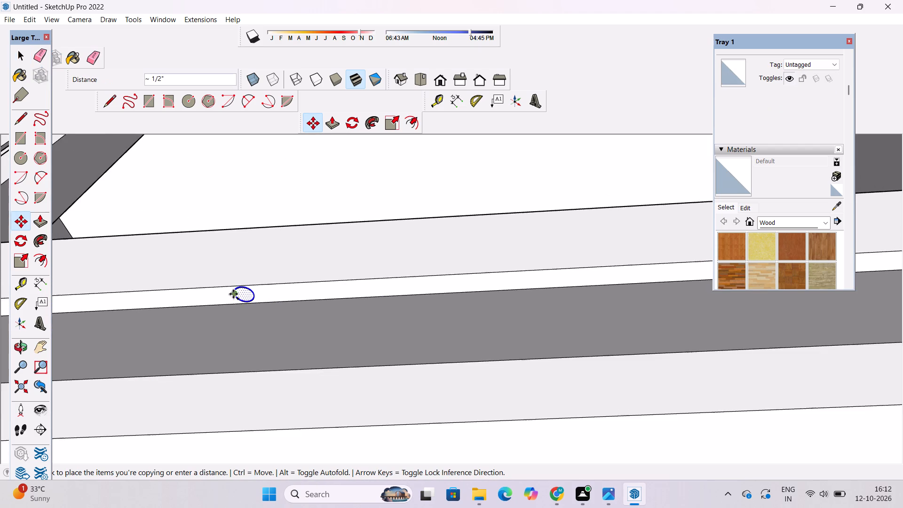
scroll(233, 294, down, 6)
scroll(292, 294, down, 4)
scroll(329, 294, up, 4)
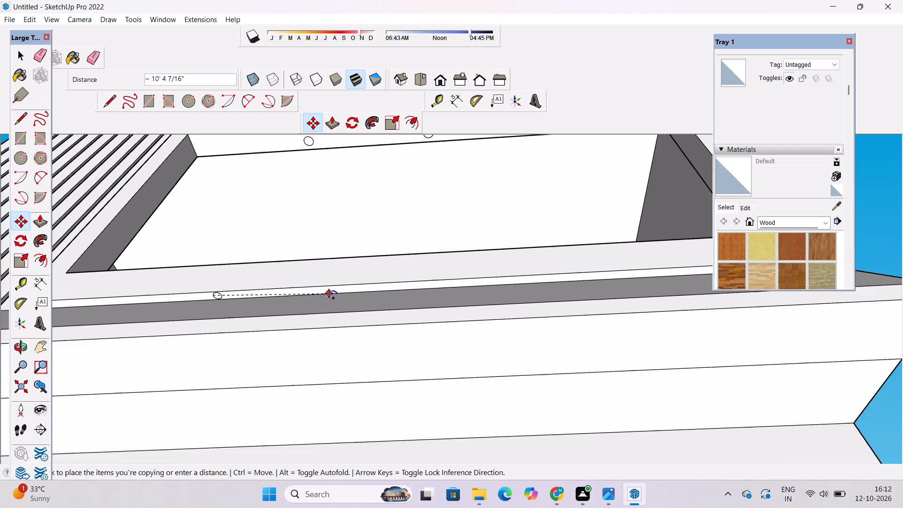
scroll(329, 294, up, 9)
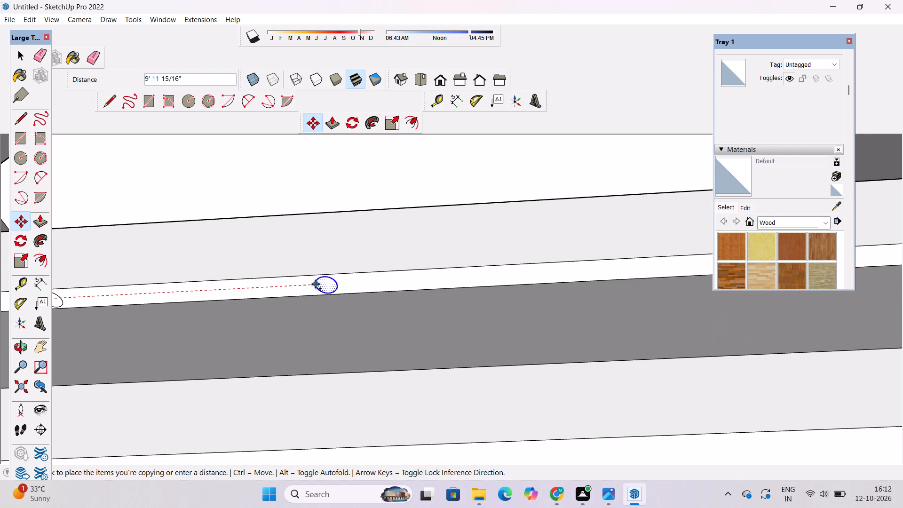
text(10')
key(Return)
text(*3)
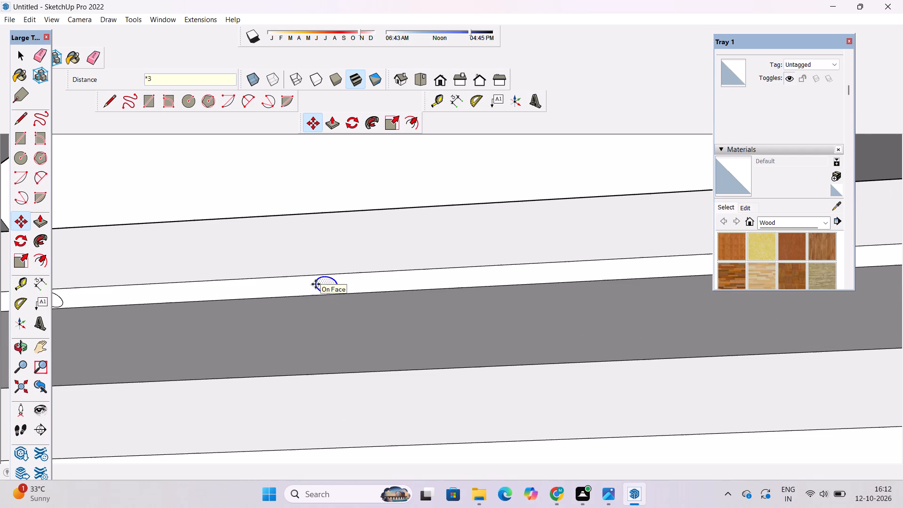
key(Return)
Examine the row of circles beneath the lowest frame's bottom rail and the sloped ledge from the front and the side.
scroll(278, 283, down, 12)
scroll(384, 276, down, 4)
scroll(407, 272, up, 2)
key(o)
scroll(392, 240, down, 4)
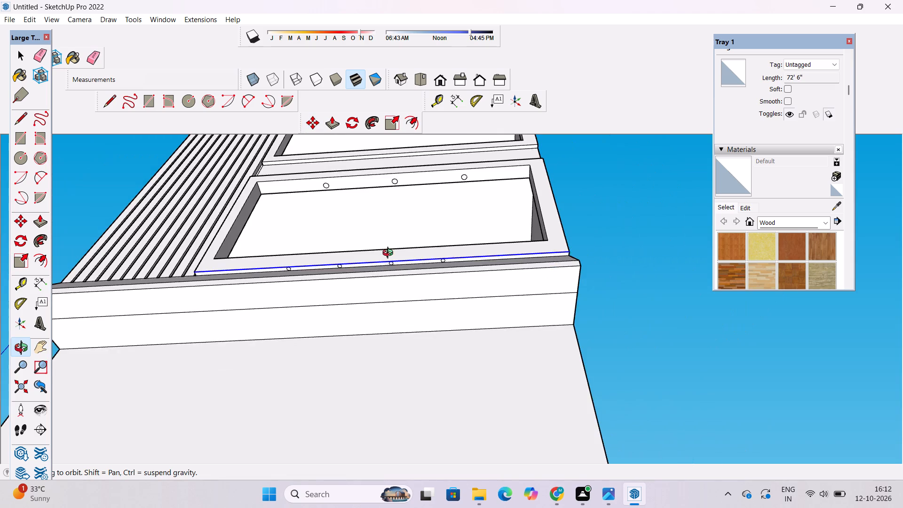
drag(390, 255, 415, 348)
shift+drag(383, 341, 368, 264)
drag(342, 277, 330, 307)
key(space)
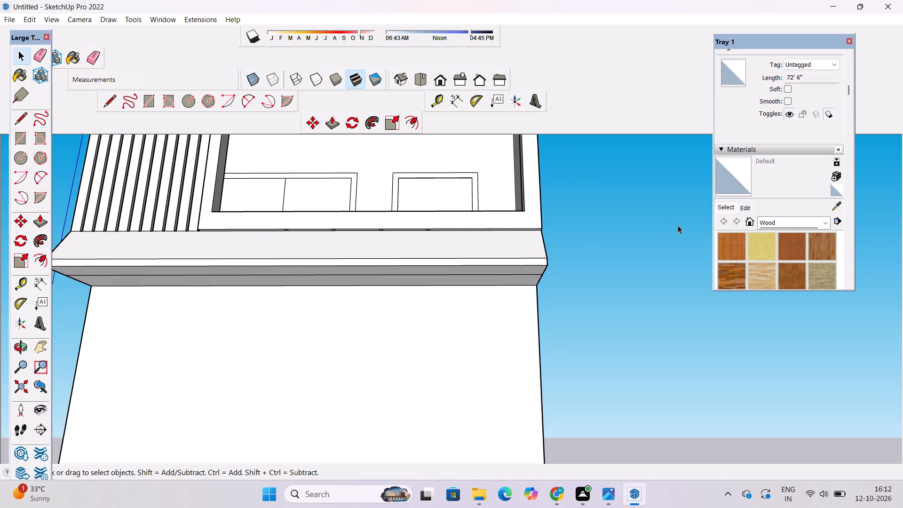
click(678, 225)
scroll(280, 230, up, 13)
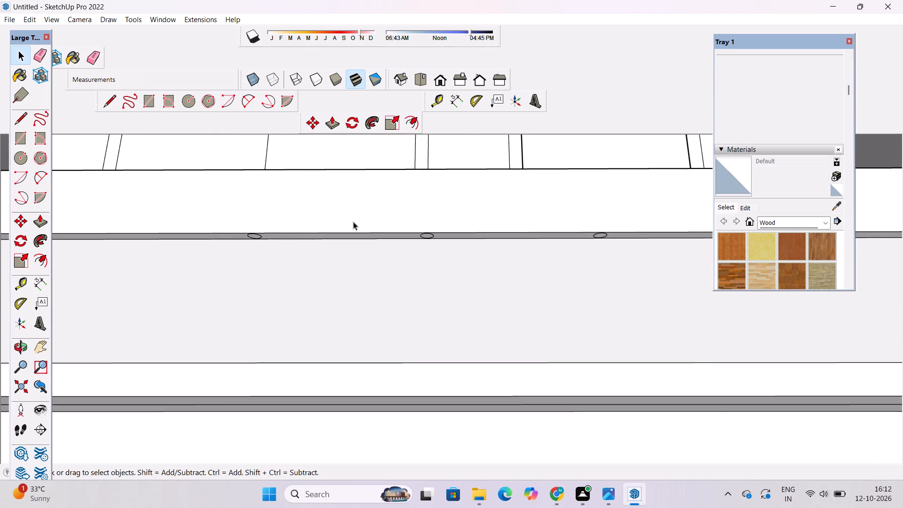
key(o)
drag(492, 261, 231, 277)
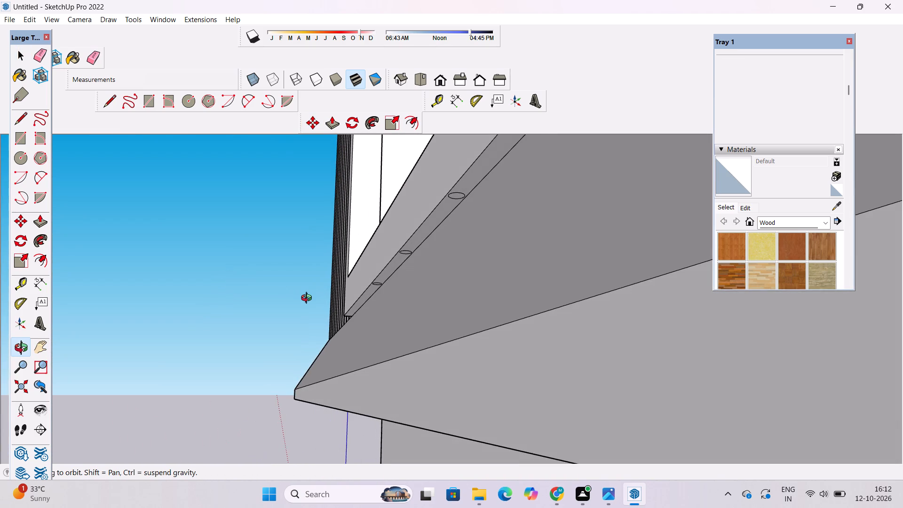
shift+drag(312, 305, 308, 274)
drag(308, 273, 311, 281)
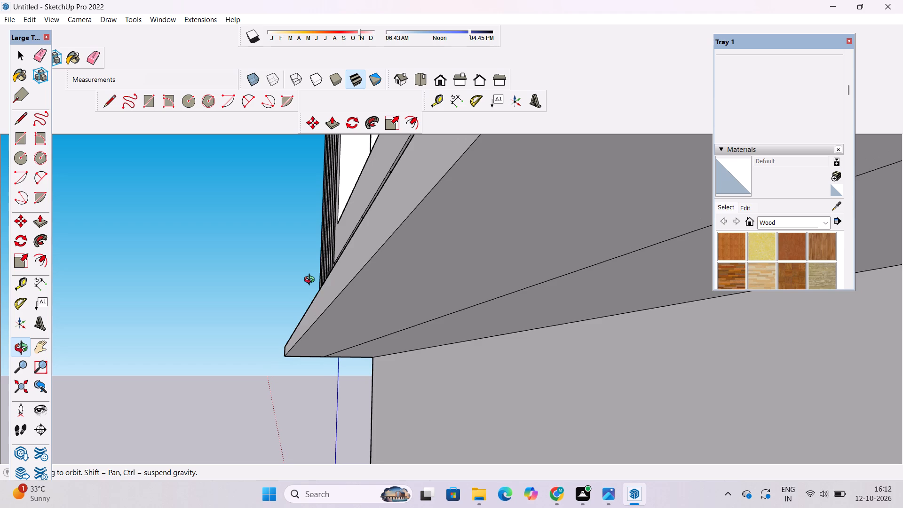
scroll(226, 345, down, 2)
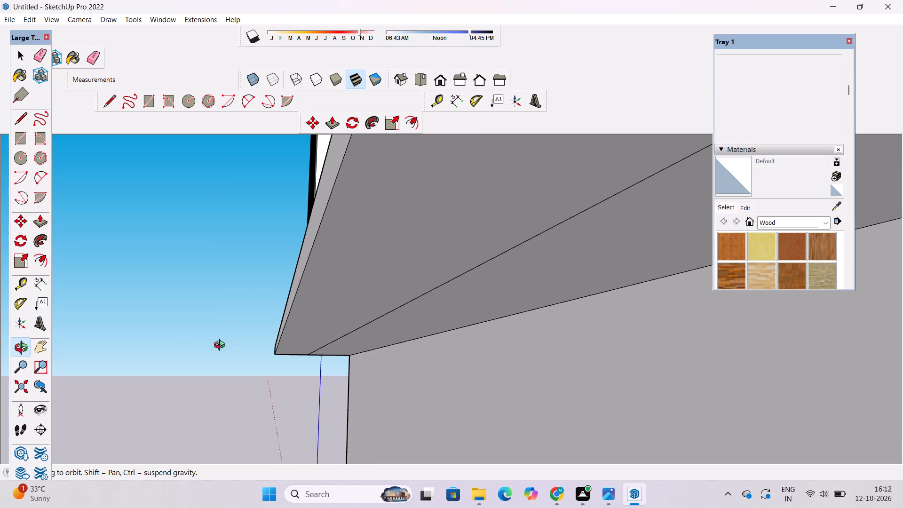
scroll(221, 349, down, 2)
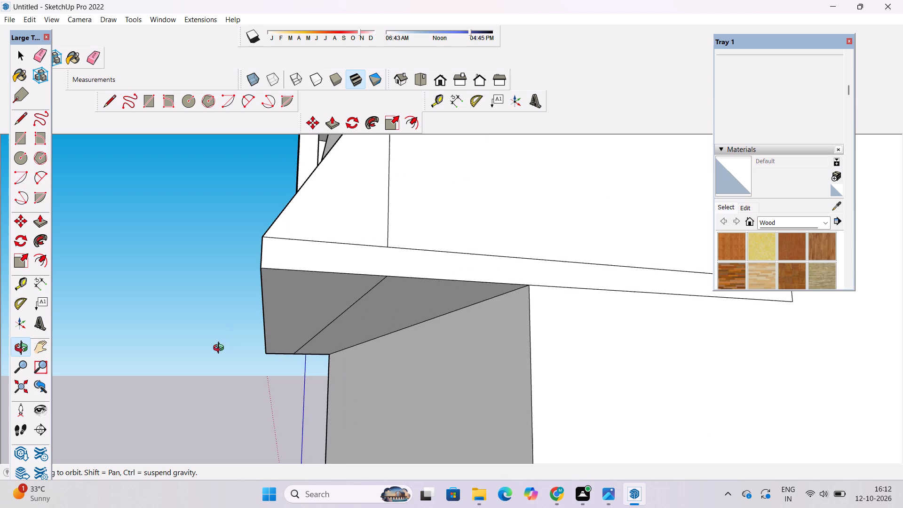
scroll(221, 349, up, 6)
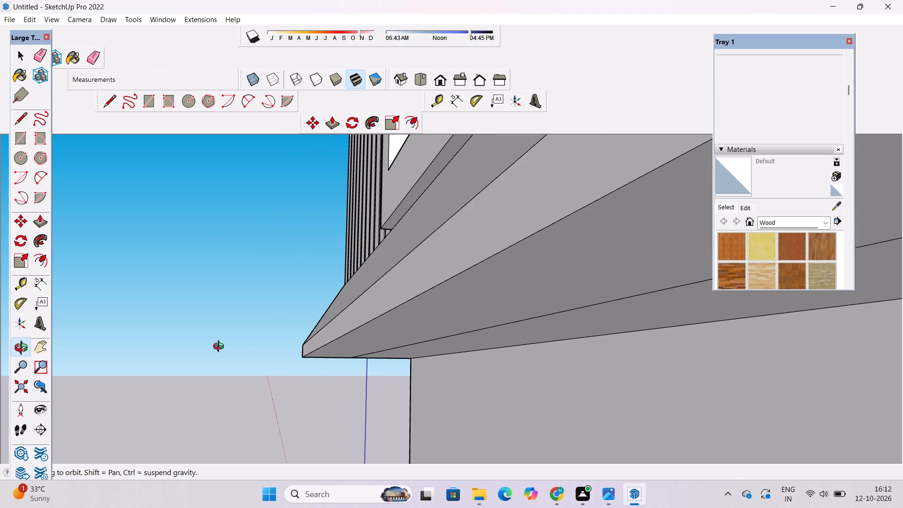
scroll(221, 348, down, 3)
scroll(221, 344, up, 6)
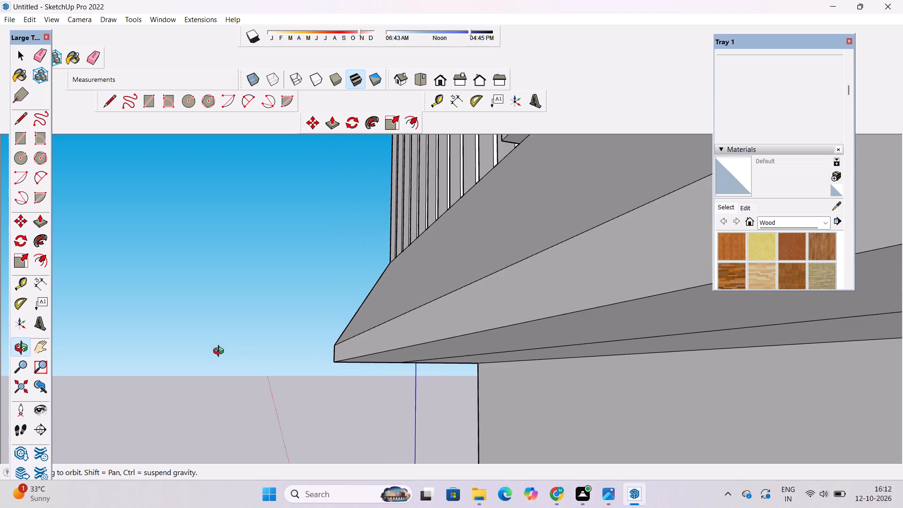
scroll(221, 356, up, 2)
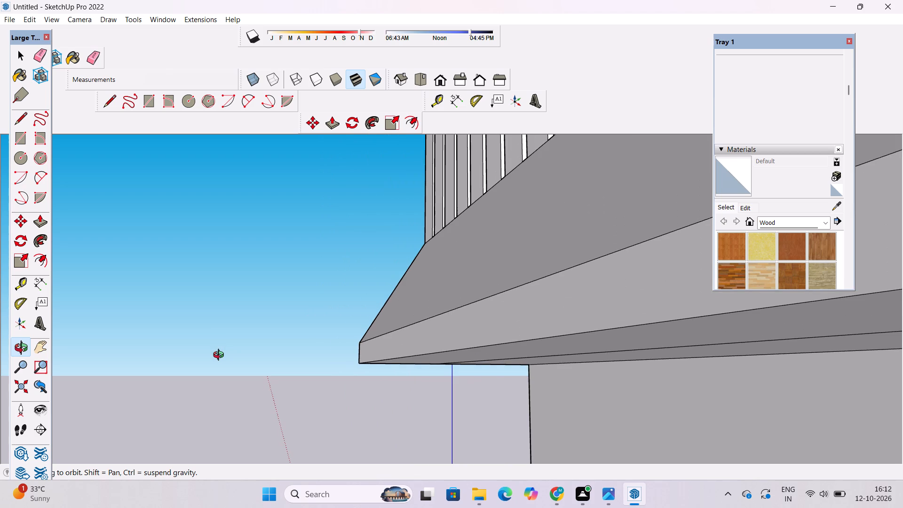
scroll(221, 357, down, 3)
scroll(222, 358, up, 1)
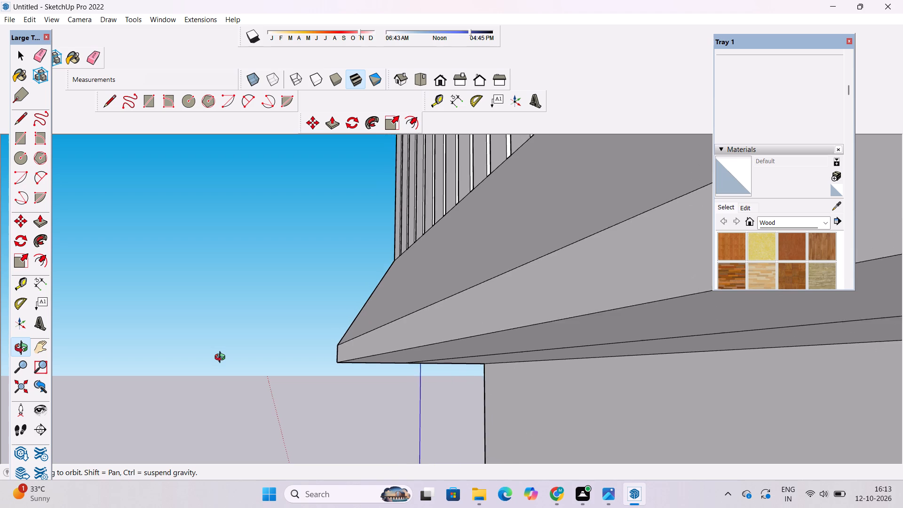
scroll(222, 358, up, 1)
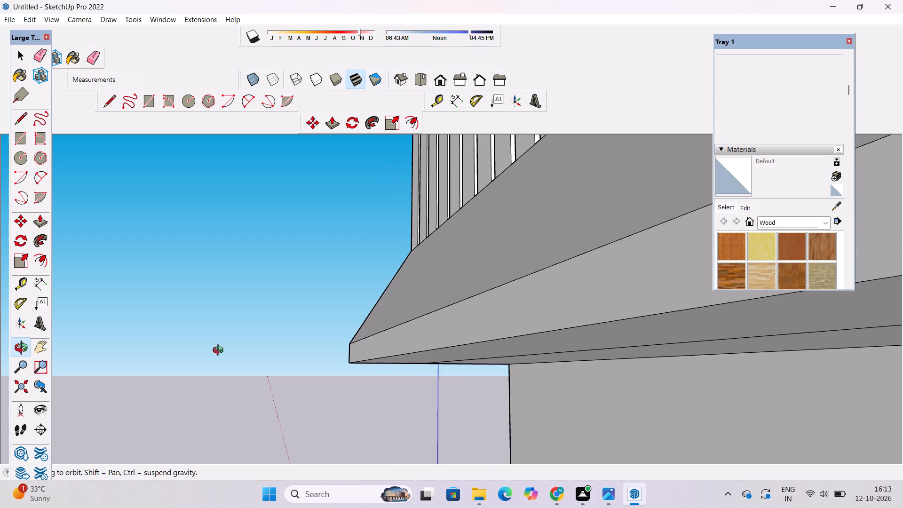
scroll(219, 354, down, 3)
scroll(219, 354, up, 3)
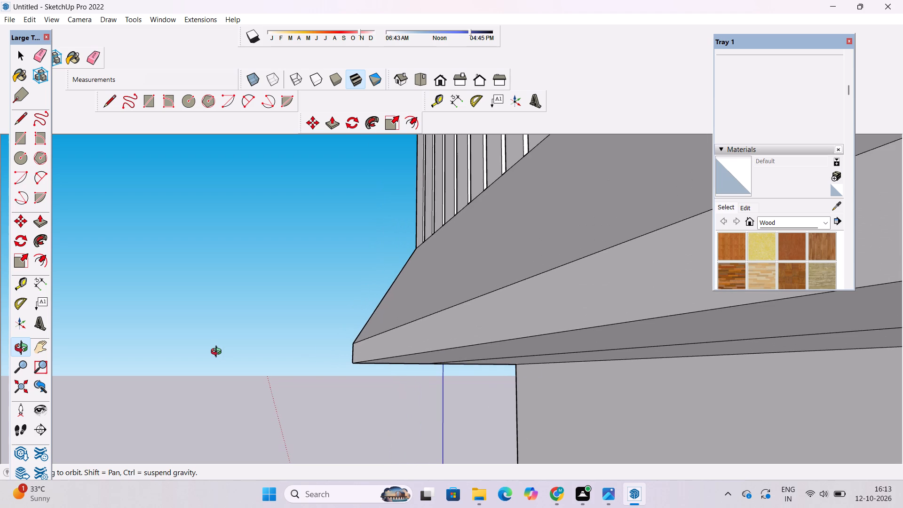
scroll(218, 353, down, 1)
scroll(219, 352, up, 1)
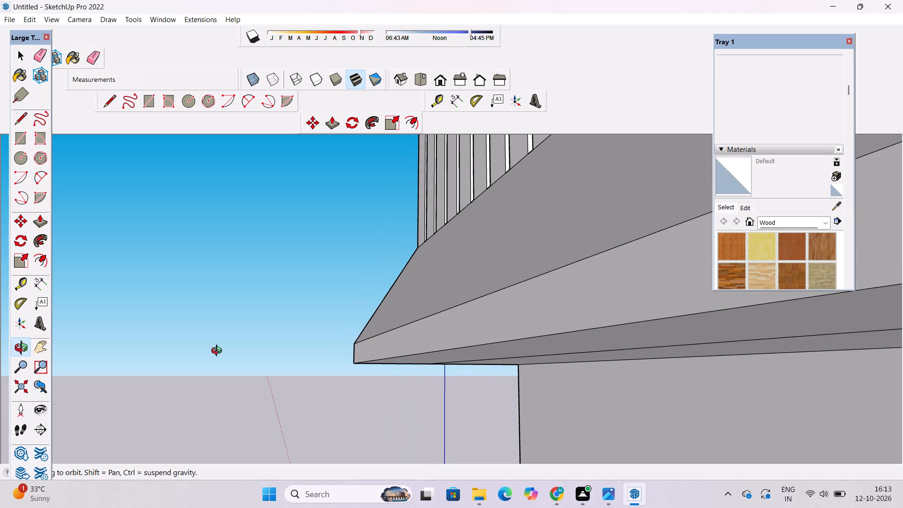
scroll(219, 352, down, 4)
Examine the lowest frame's bottom rail with its circles and the ledge below it from the front.
shift+drag(218, 351, 205, 295)
drag(205, 295, 219, 335)
scroll(218, 334, down, 5)
drag(174, 357, 328, 317)
scroll(316, 300, down, 6)
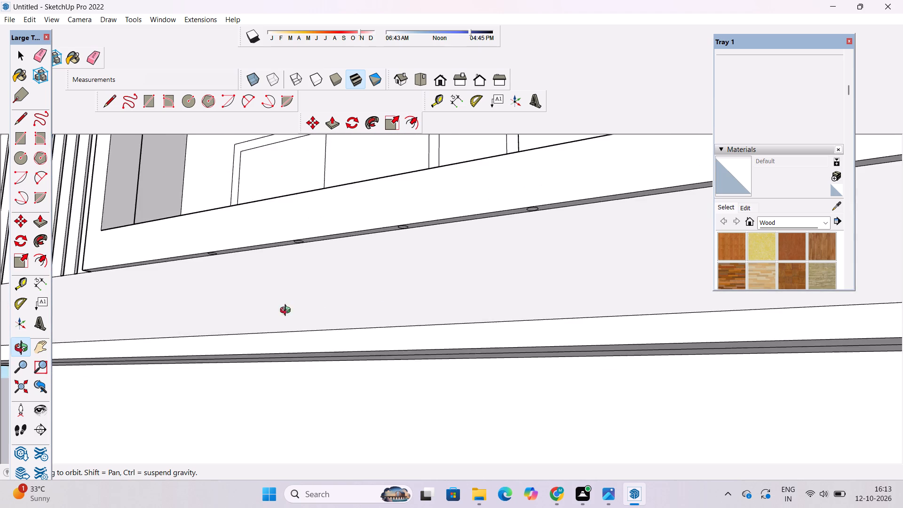
shift+drag(401, 290, 322, 325)
drag(296, 326, 355, 318)
scroll(346, 315, down, 5)
shift+drag(351, 305, 361, 330)
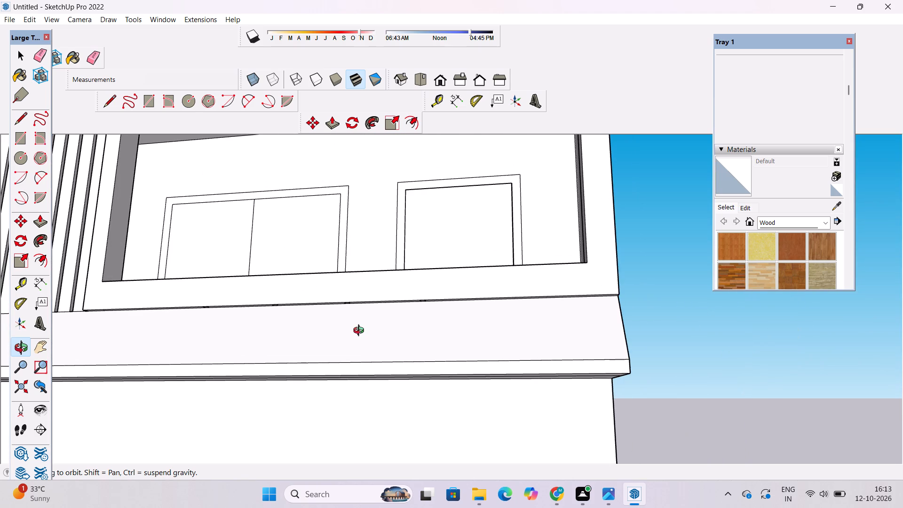
scroll(351, 331, down, 1)
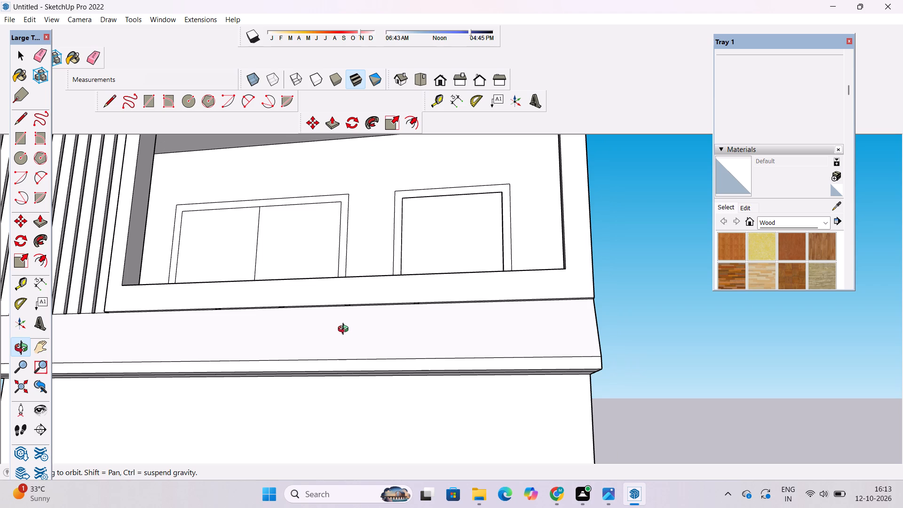
shift+drag(341, 281, 354, 296)
scroll(357, 284, down, 6)
shift+drag(338, 286, 347, 322)
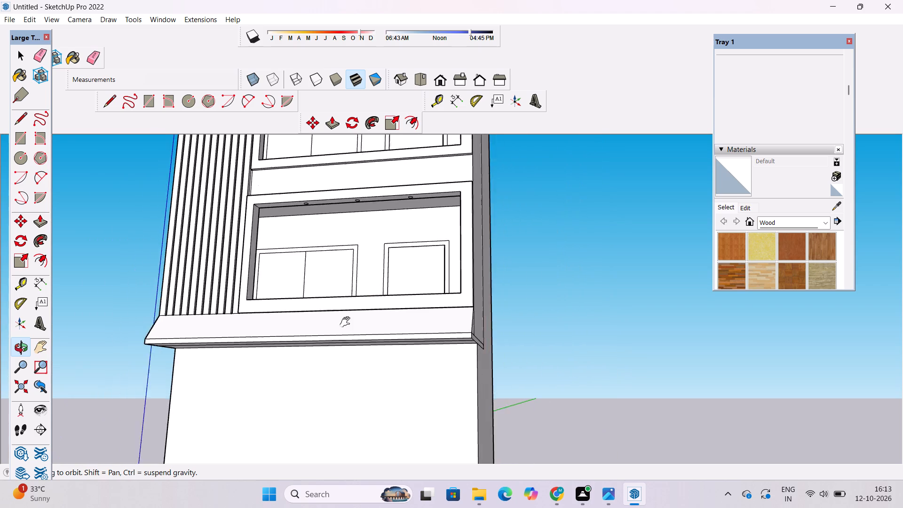
Examine the lowest and middle openings from the front and below, focusing on the underside of the middle frame's top rail.
shift+drag(347, 322, 351, 334)
drag(335, 322, 379, 212)
drag(354, 214, 325, 226)
shift+drag(325, 233, 323, 276)
scroll(357, 264, up, 4)
drag(361, 267, 373, 291)
click(327, 270)
drag(325, 272, 326, 288)
scroll(319, 232, down, 2)
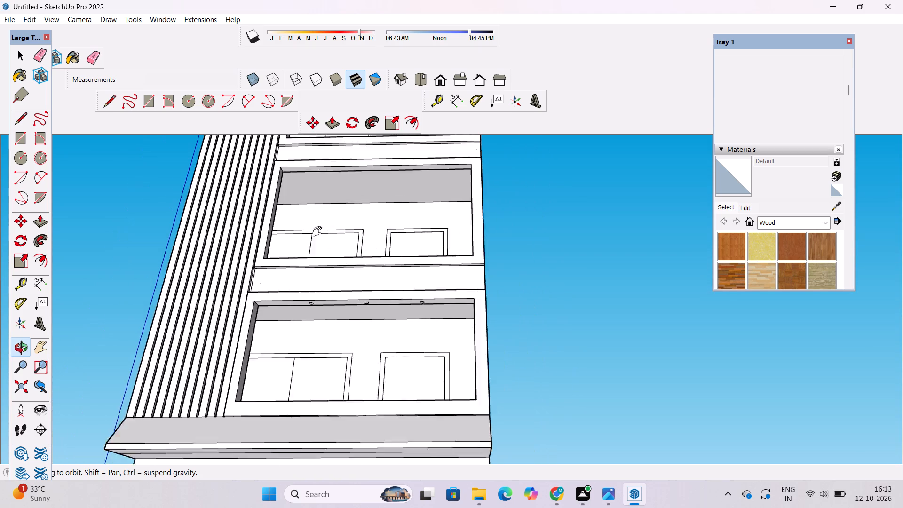
scroll(319, 232, down, 2)
shift+drag(312, 217, 322, 290)
scroll(337, 263, up, 7)
shift+drag(340, 252, 317, 236)
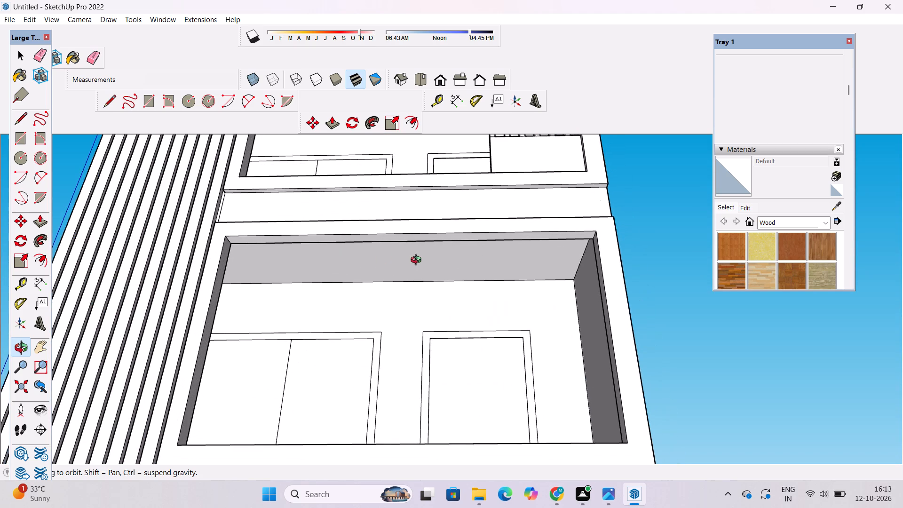
drag(418, 261, 405, 243)
scroll(353, 254, up, 4)
shift+click(346, 250)
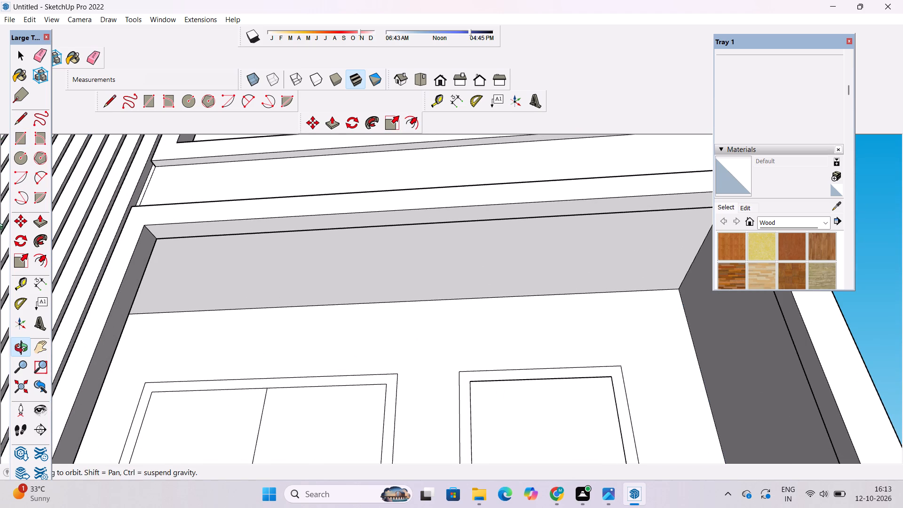
shift+drag(229, 97, 259, 218)
drag(272, 250, 277, 306)
drag(278, 306, 266, 260)
scroll(266, 253, down, 4)
shift+drag(265, 253, 274, 261)
shift+scroll(268, 259, up, 1)
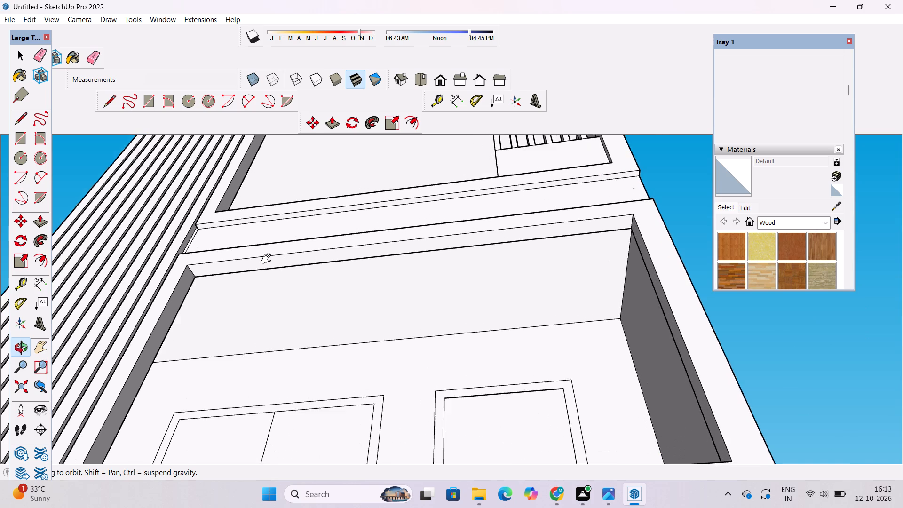
shift+scroll(268, 259, up, 1)
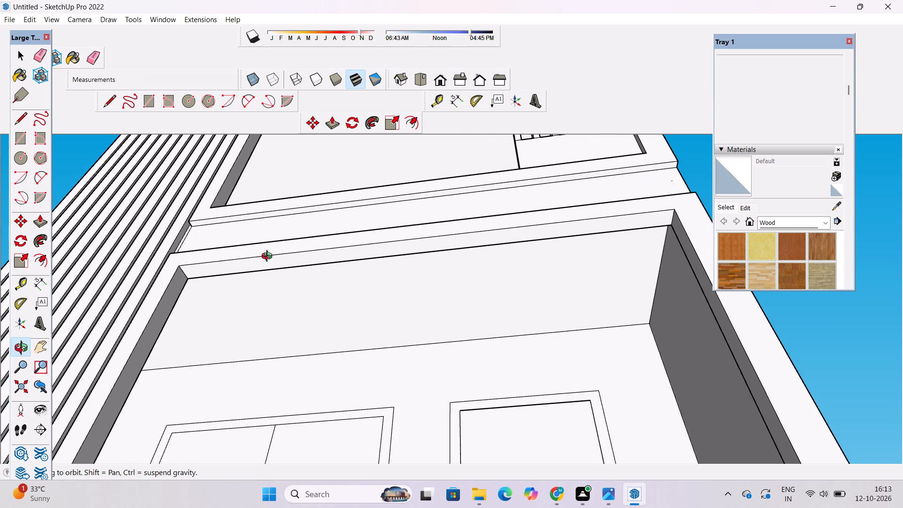
drag(269, 257, 269, 273)
drag(269, 273, 291, 268)
drag(291, 268, 293, 263)
shift+click(293, 263)
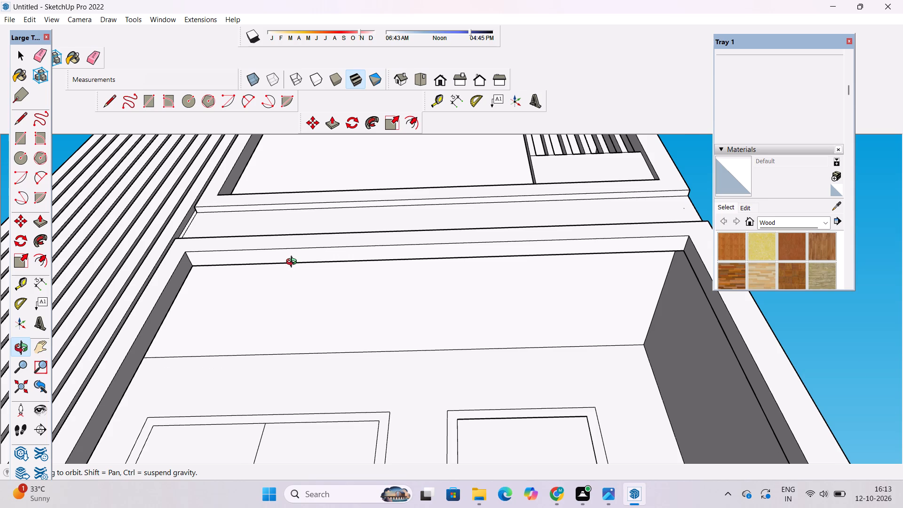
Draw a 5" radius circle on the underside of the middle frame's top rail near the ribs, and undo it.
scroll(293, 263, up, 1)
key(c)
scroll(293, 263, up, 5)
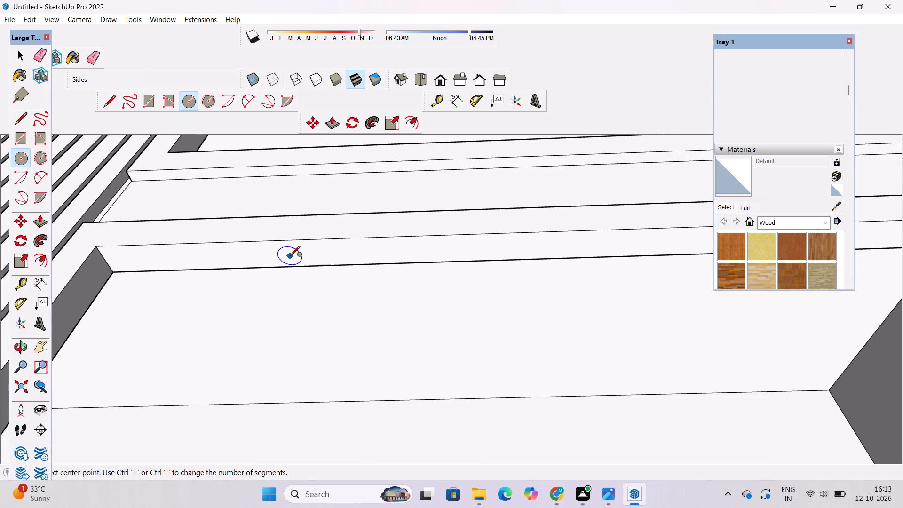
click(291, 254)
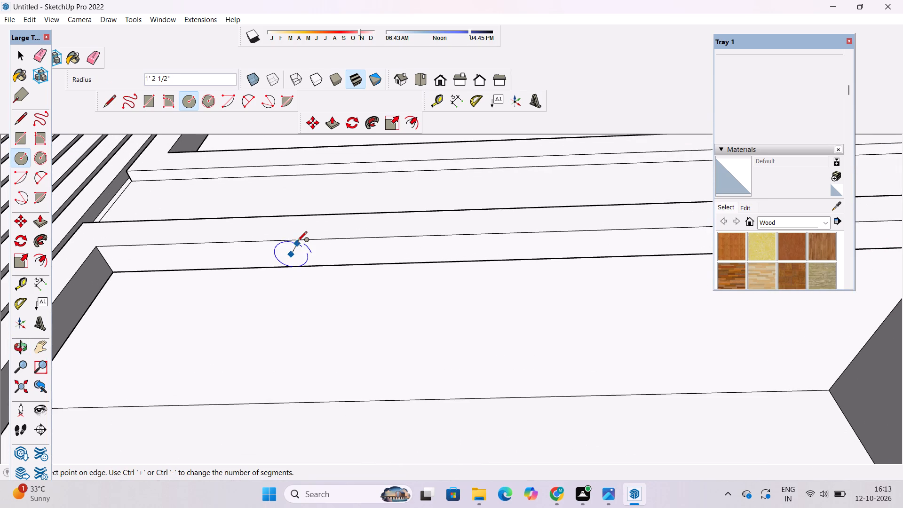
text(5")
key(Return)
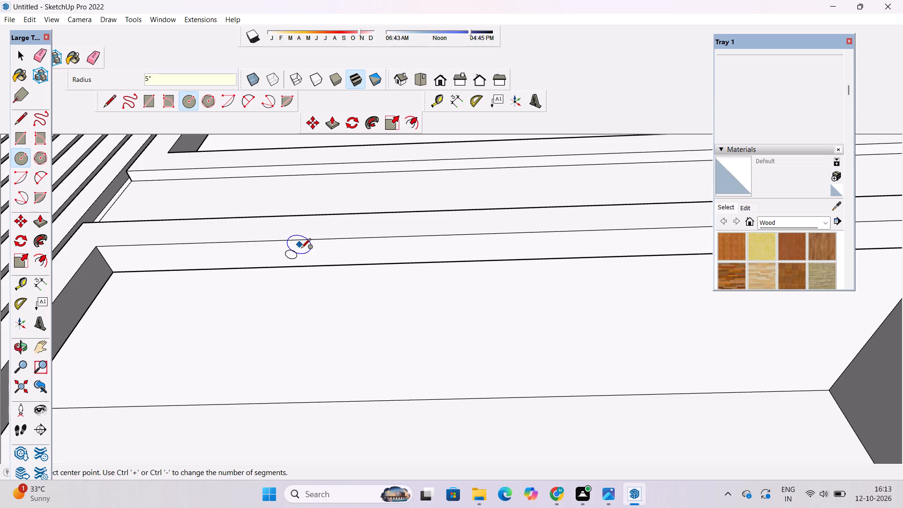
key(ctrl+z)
Draw an 8" radius circle on the underside of the middle frame's top rail, near the ribs.
click(279, 254)
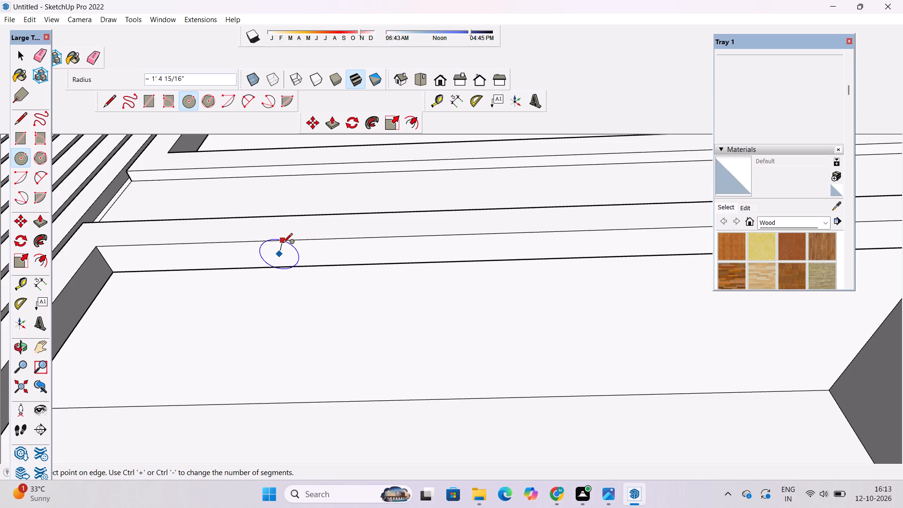
text(8")
key(Return)
key(space)
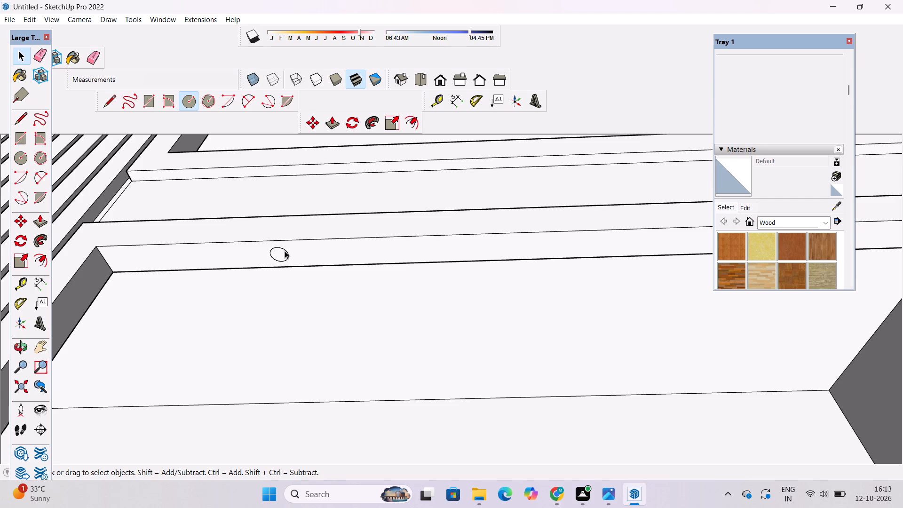
Set the segment count of the circle under the middle frame's top rail to 60.
scroll(296, 269, up, 8)
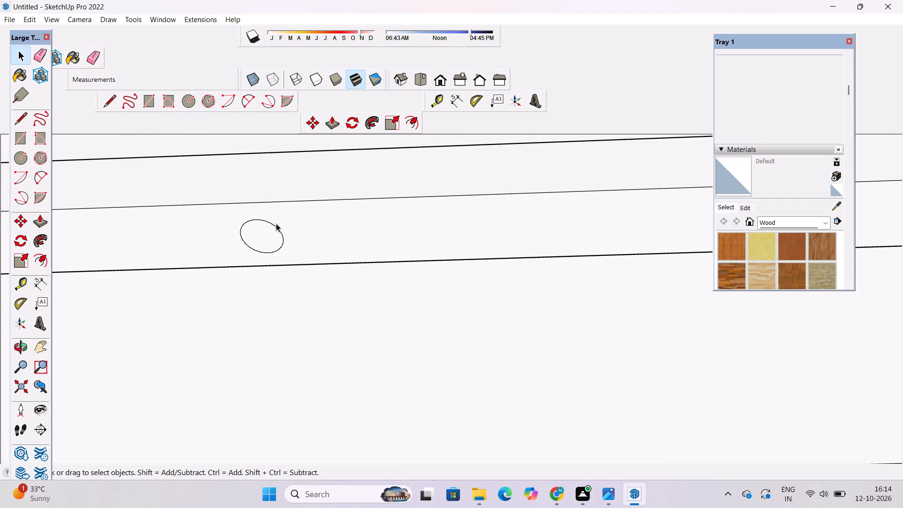
click(276, 224)
scroll(253, 238, down, 4)
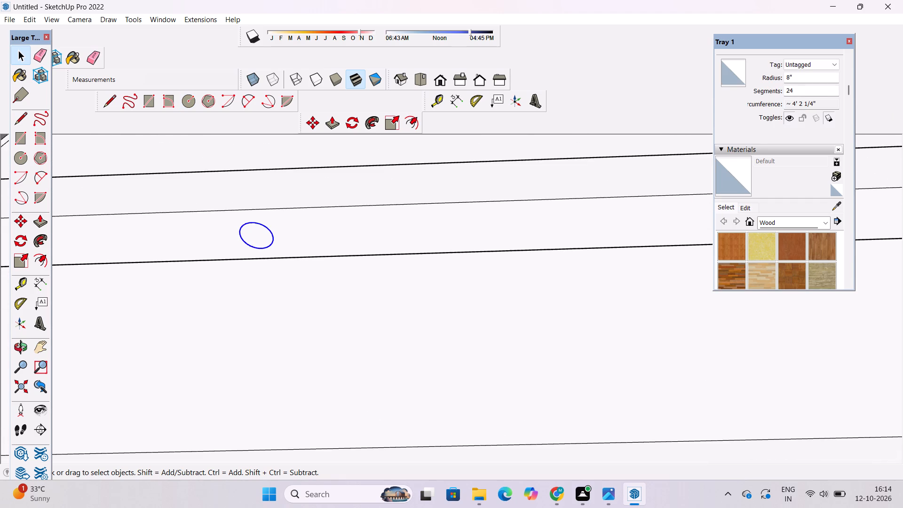
click(796, 87)
key(BackSpace)
key(BackSpace)
key(BackSpace)
text(60)
key(Return)
Move the circle and its face about 1 5/8" along the rail's underside strip, toward the ribs.
scroll(579, 173, down, 5)
click(481, 274)
scroll(278, 217, down, 2)
scroll(485, 211, up, 2)
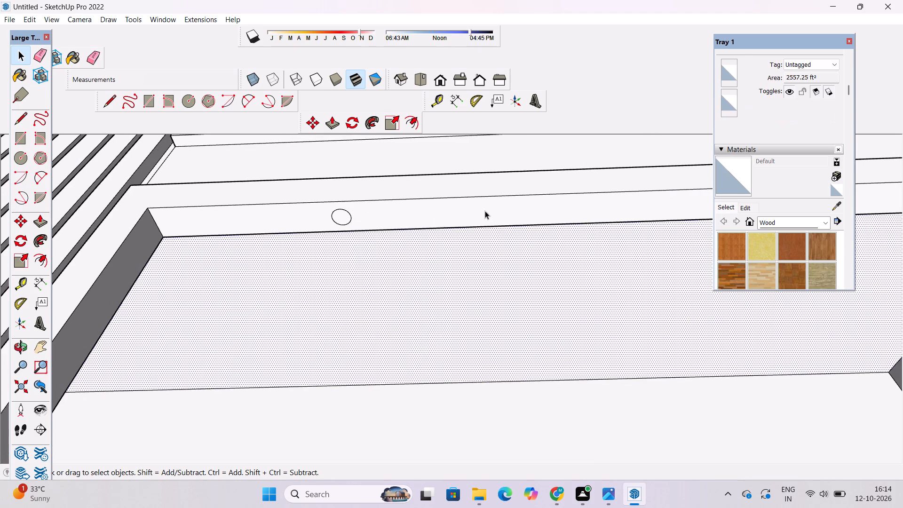
scroll(426, 207, up, 3)
scroll(299, 219, up, 4)
double_click(298, 220)
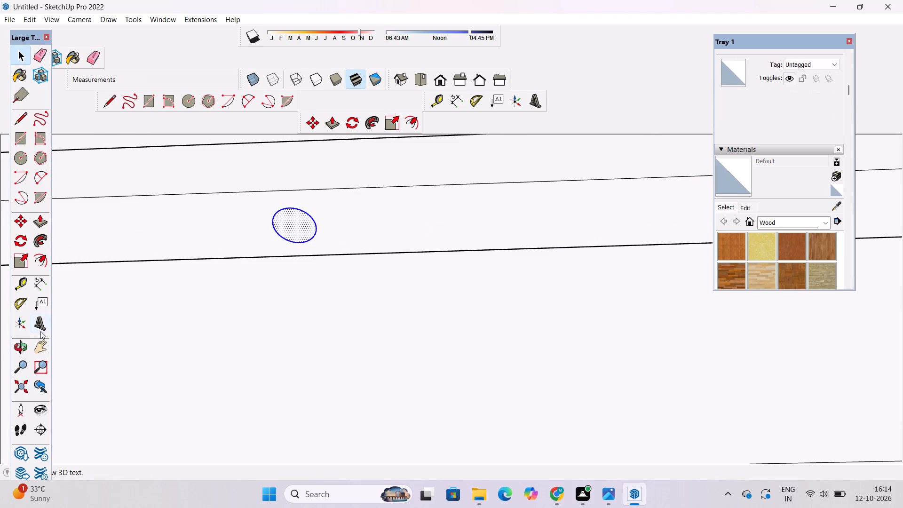
click(18, 222)
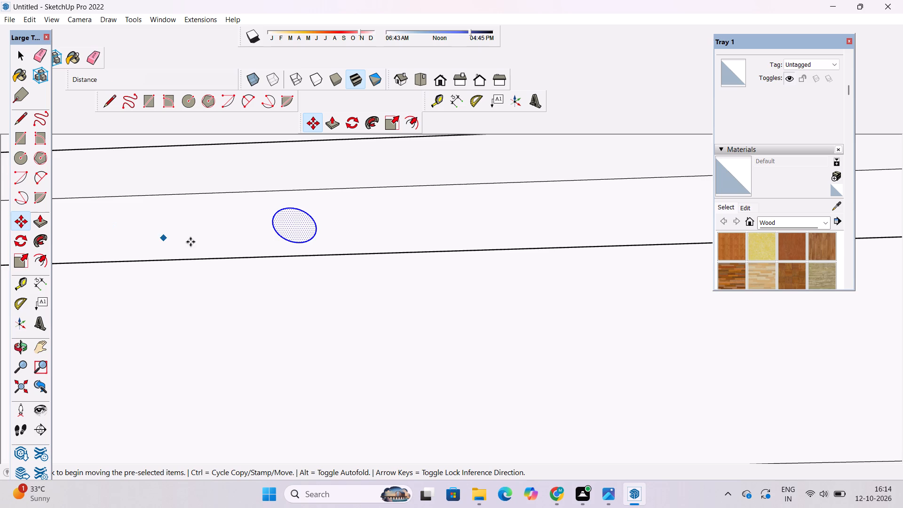
click(272, 225)
scroll(272, 225, down, 3)
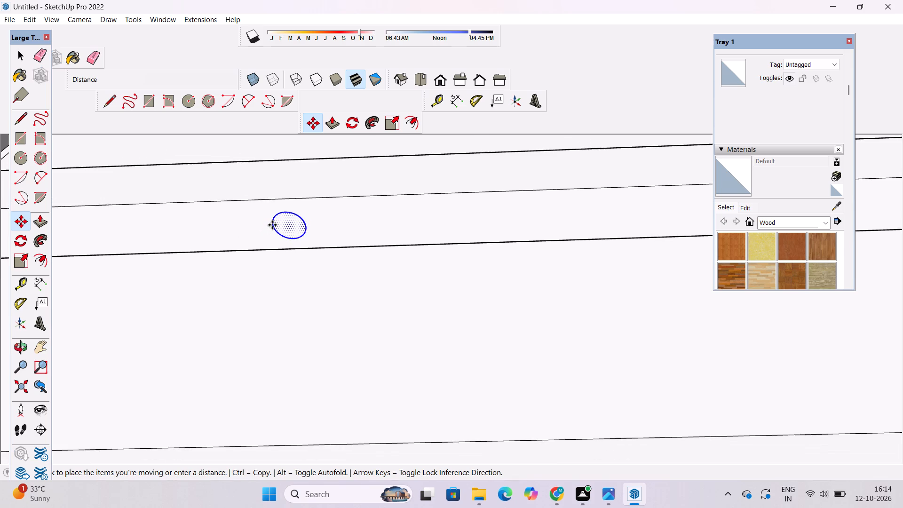
click(269, 225)
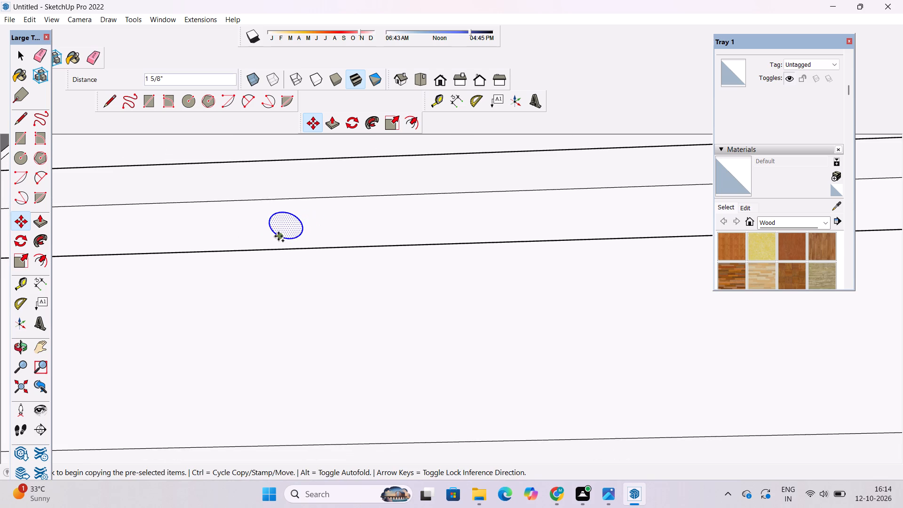
Copy the circle 12' along the middle frame's top rail underside, away from the ribs, and repeat it as a ×3 array.
click(269, 225)
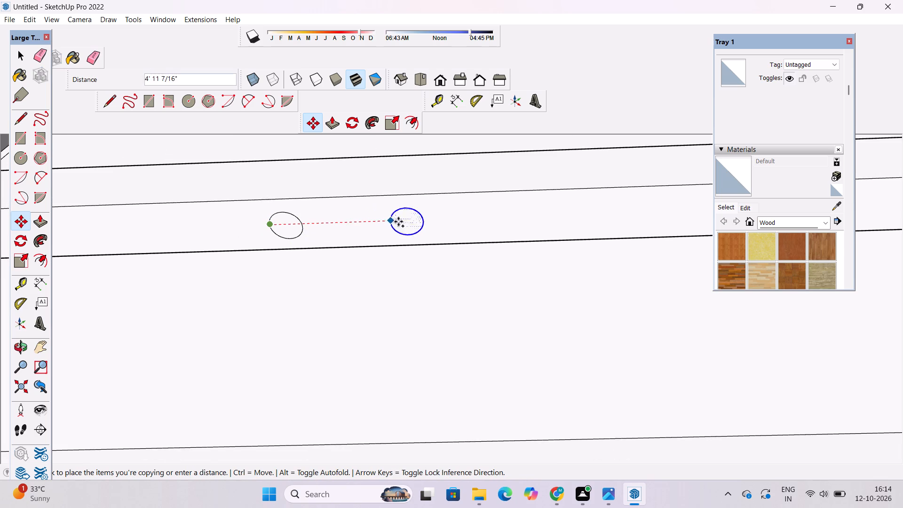
scroll(396, 223, down, 12)
scroll(425, 229, up, 3)
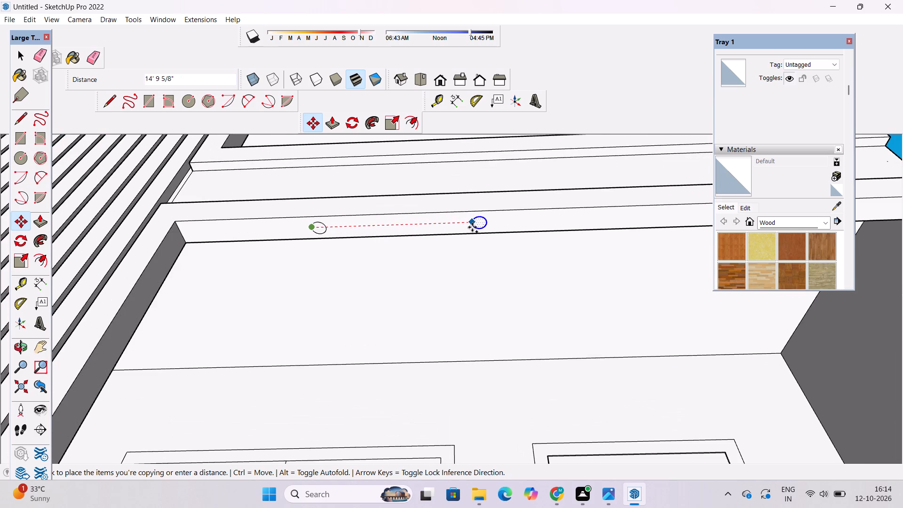
text(12')
key(Return)
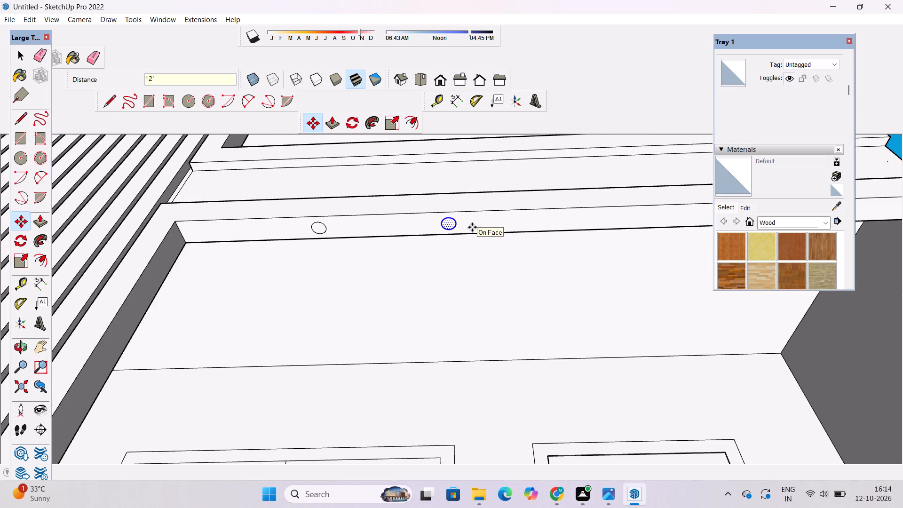
text(*3)
key(Return)
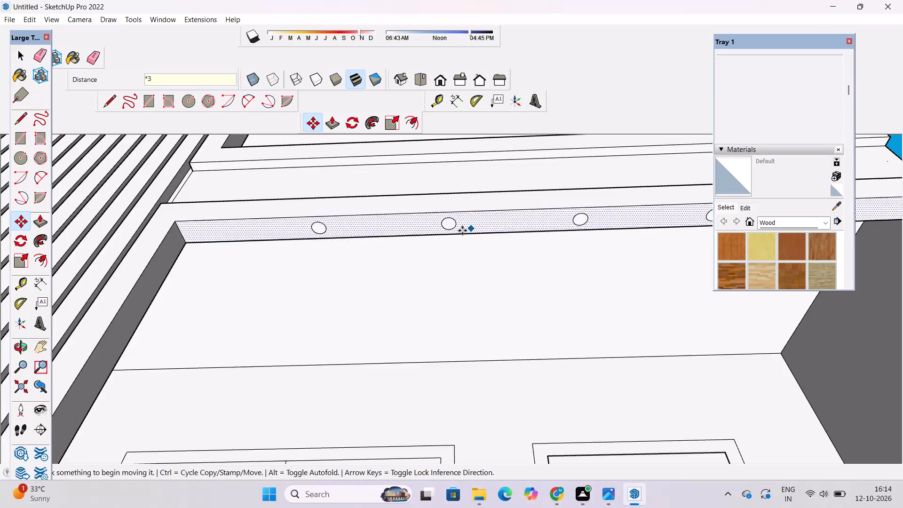
Examine the rows of circles under the middle and lowest frames' top rails against the whole facade.
scroll(325, 292, down, 10)
scroll(354, 291, up, 1)
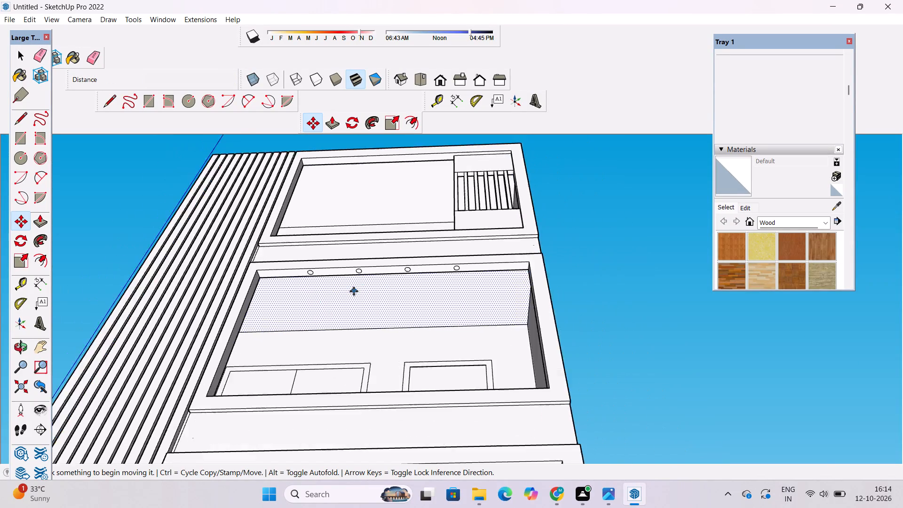
scroll(354, 291, up, 1)
scroll(354, 284, down, 5)
scroll(483, 287, down, 5)
key(space)
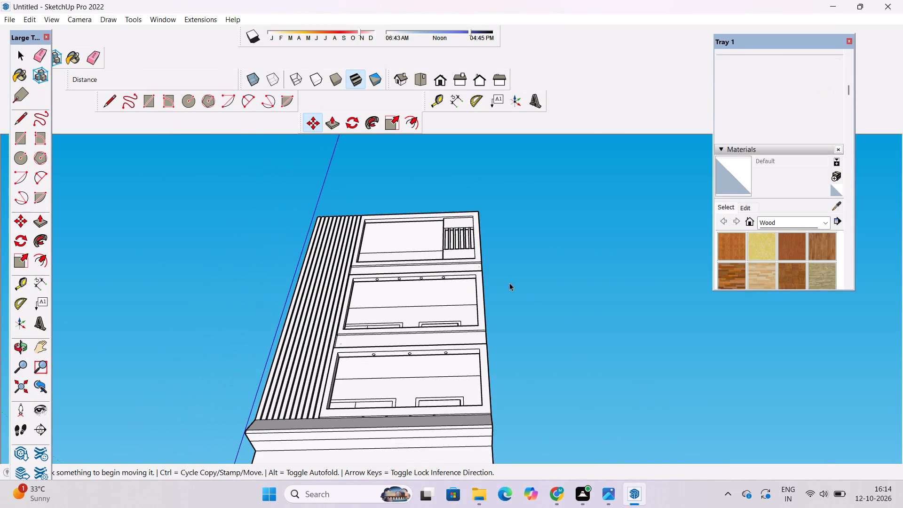
click(509, 283)
scroll(430, 282, up, 2)
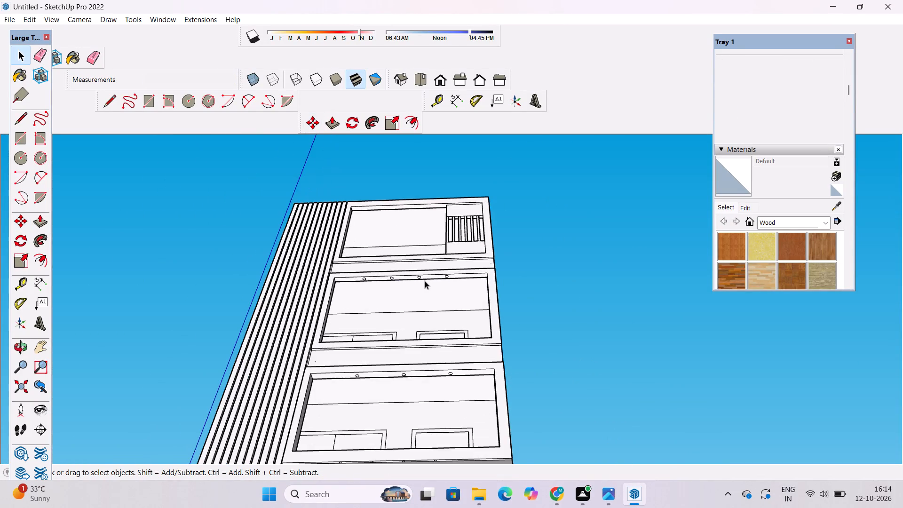
scroll(419, 282, up, 1)
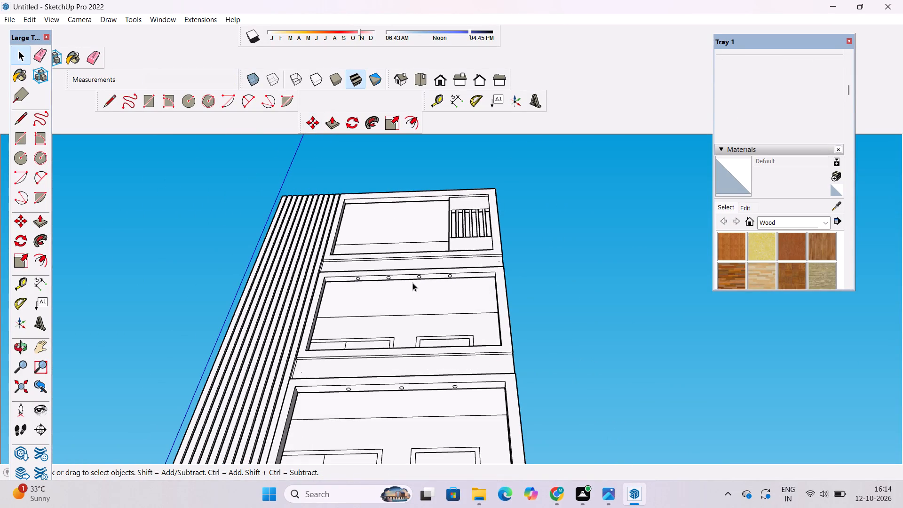
scroll(412, 291, down, 2)
drag(413, 293, 431, 348)
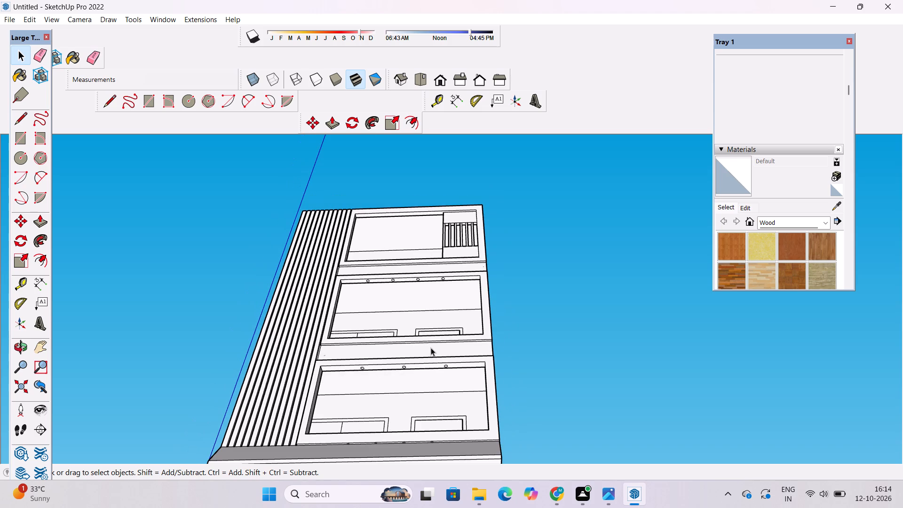
click(554, 265)
Draw an 8" radius circle on the underside of the topmost frame's top rail, near the ribs.
key(o)
drag(322, 266, 339, 355)
scroll(380, 282, up, 3)
shift+drag(385, 269, 385, 351)
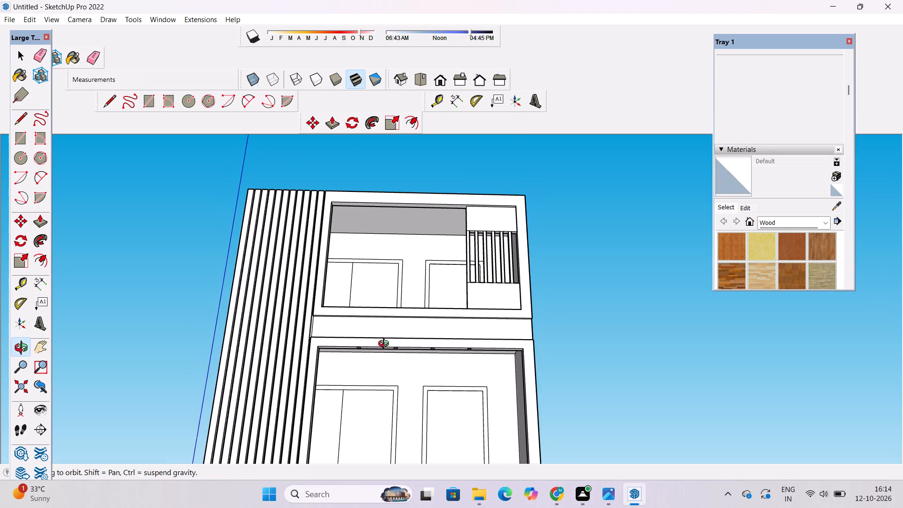
drag(401, 300, 356, 283)
shift+drag(356, 283, 363, 327)
scroll(381, 310, up, 7)
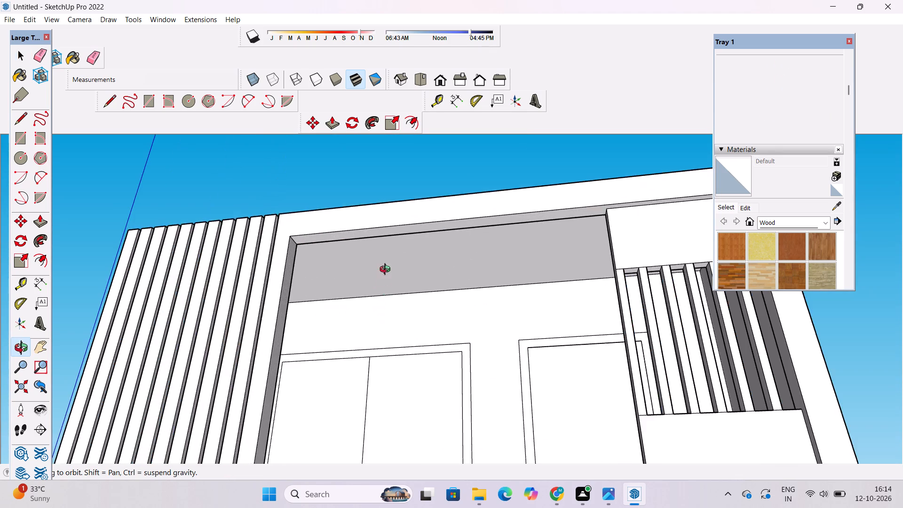
drag(387, 271, 389, 317)
drag(385, 310, 402, 276)
scroll(403, 271, up, 4)
shift+drag(403, 271, 400, 298)
drag(398, 297, 394, 258)
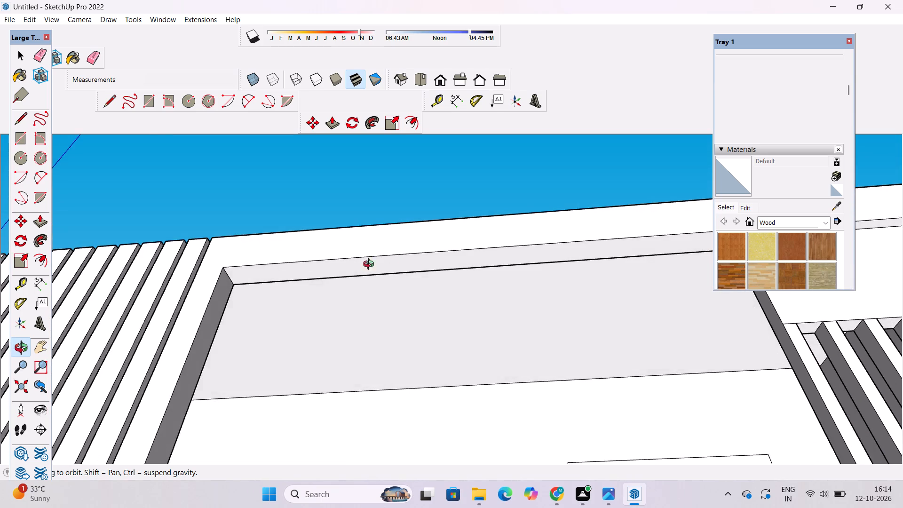
scroll(357, 277, up, 4)
drag(332, 278, 351, 269)
drag(351, 269, 339, 281)
drag(330, 275, 314, 271)
shift+drag(314, 271, 306, 278)
key(c)
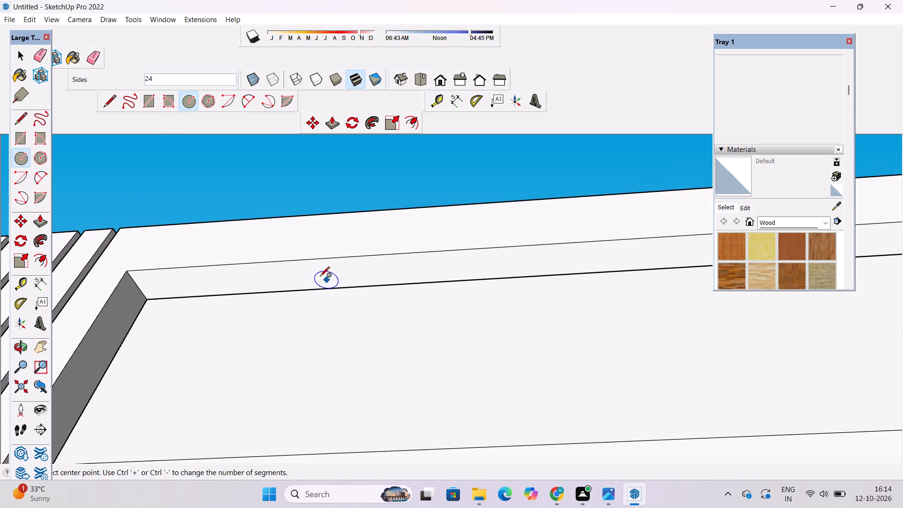
scroll(320, 275, down, 17)
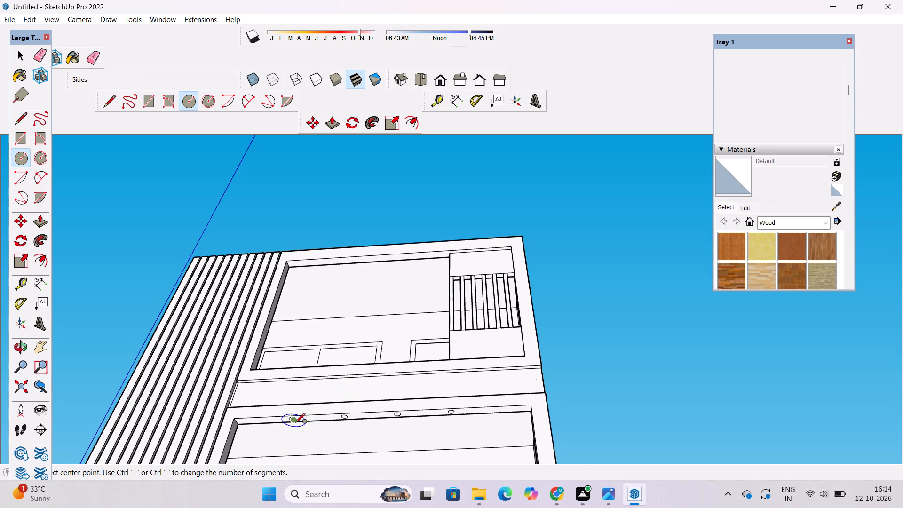
scroll(293, 422, up, 7)
scroll(293, 384, down, 1)
scroll(295, 345, down, 4)
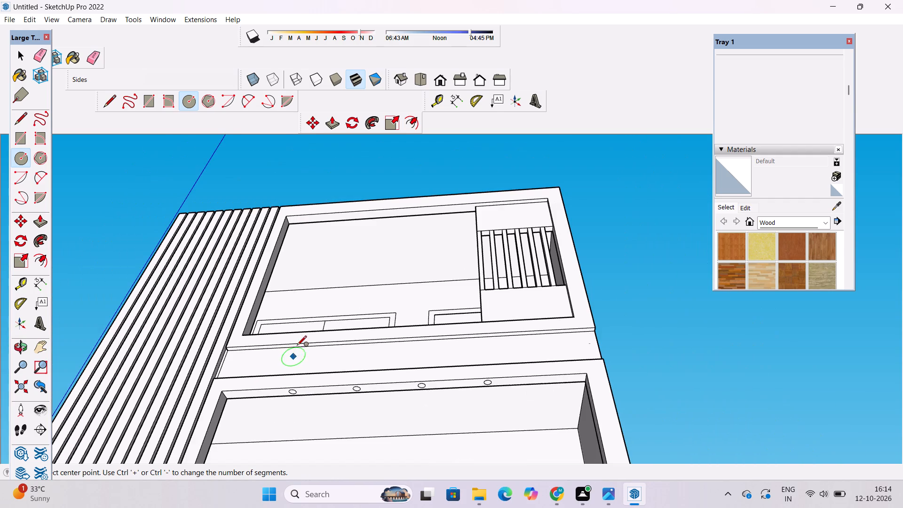
scroll(311, 218, up, 17)
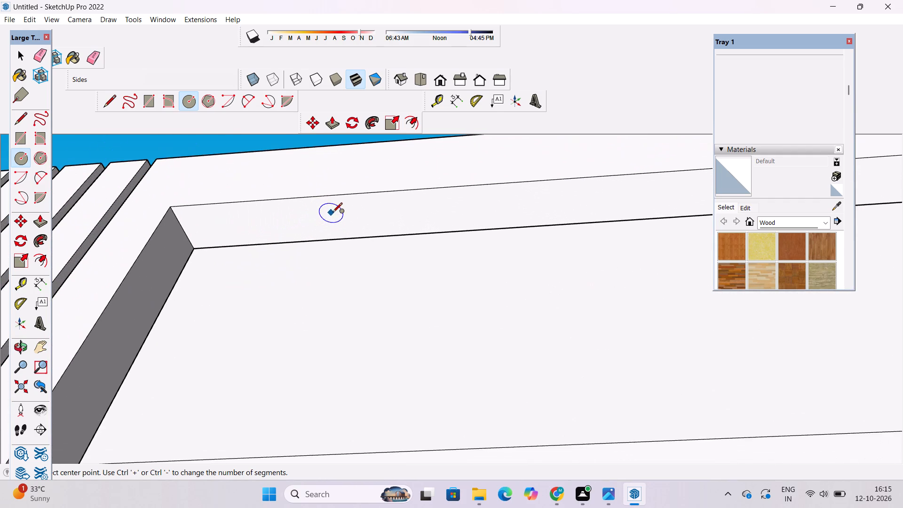
click(358, 218)
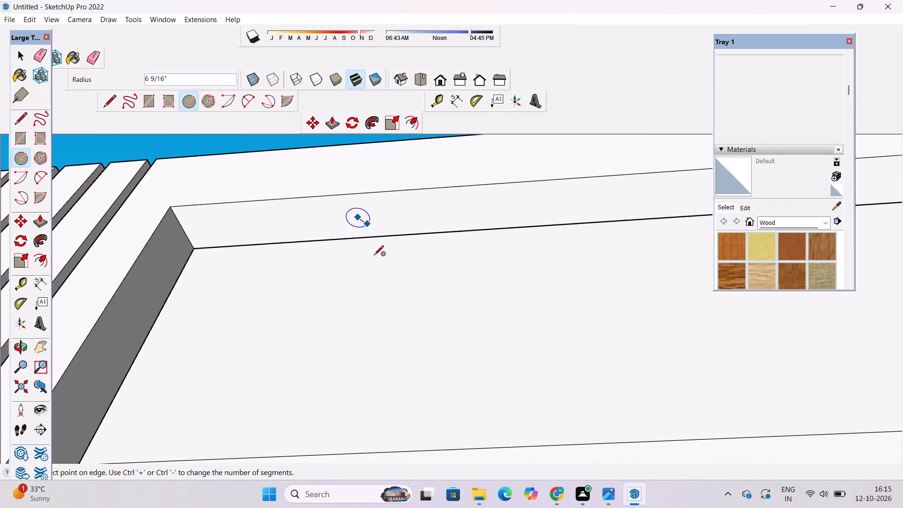
key(8)
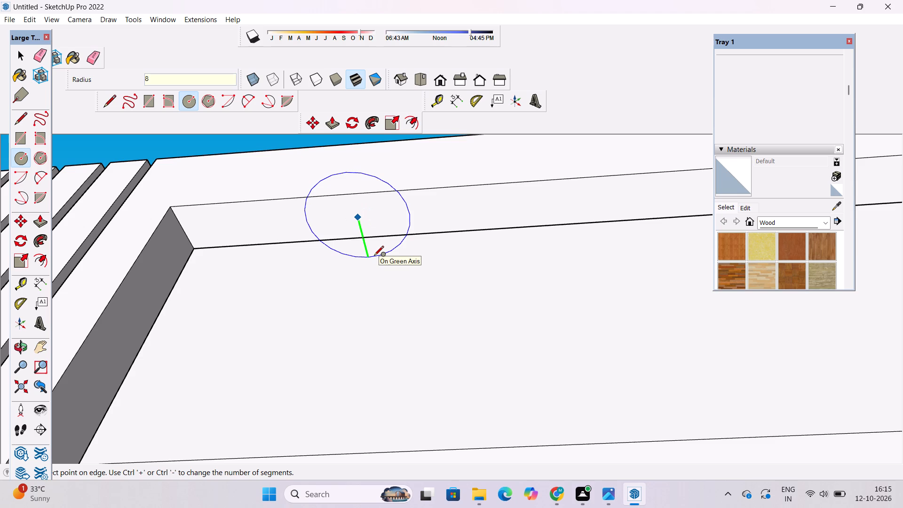
key(shift+quotedbl)
key(Return)
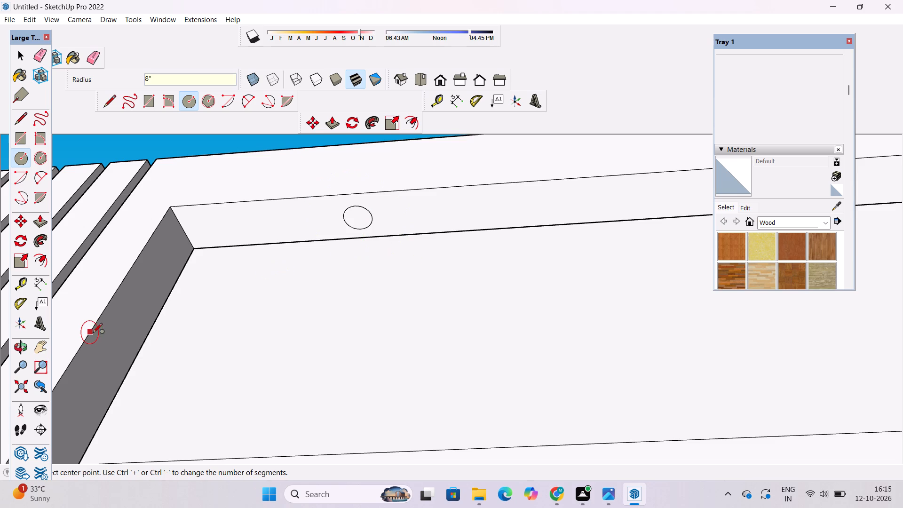
Set the segment count of the circle under the topmost frame's top rail to 60.
key(space)
click(367, 211)
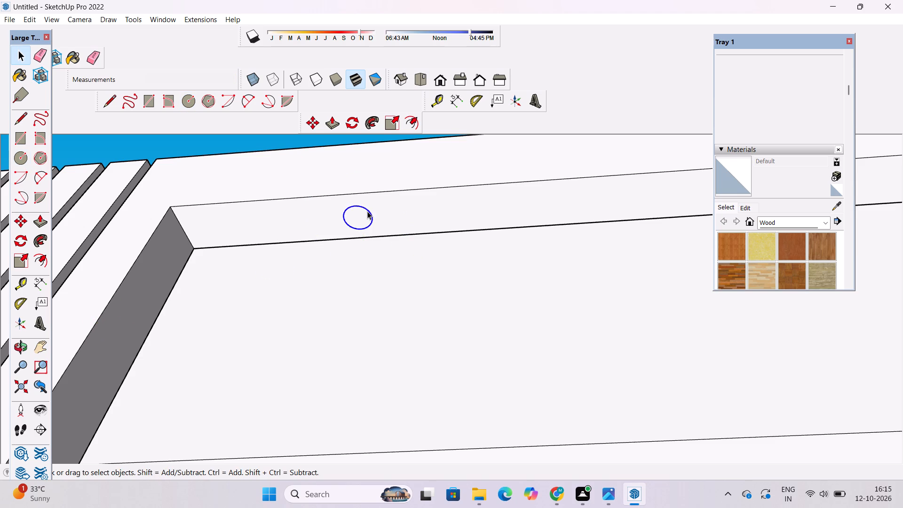
click(799, 89)
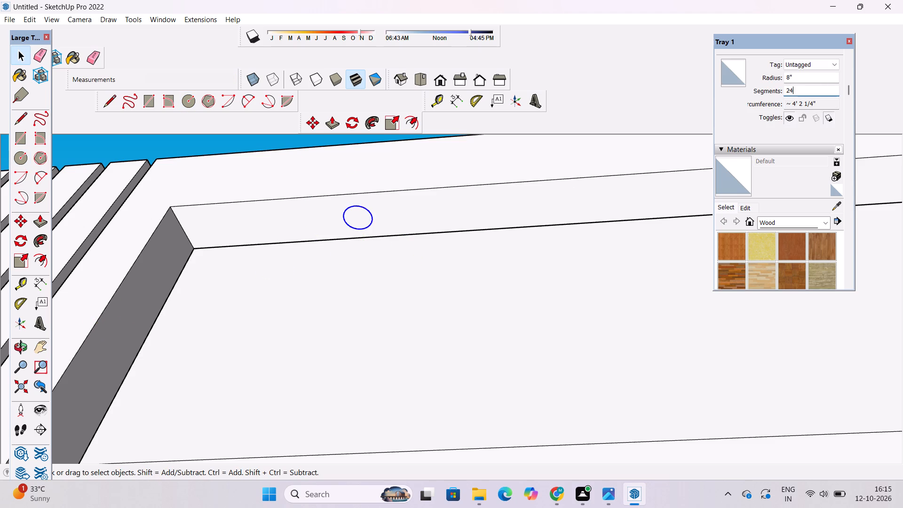
key(BackSpace)
key(BackSpace)
key(BackSpace)
key(BackSpace)
key(BackSpace)
key(BackSpace)
text(60)
key(Return)
click(194, 144)
Copy the circle and its face 15' along the topmost frame's top rail underside, toward the slatted panel, and repeat it as a ×2 array.
scroll(134, 167, down, 4)
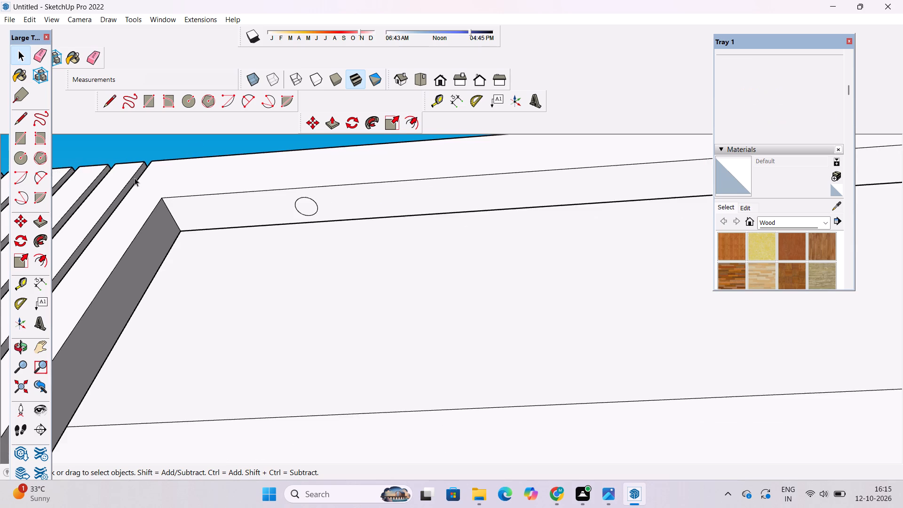
scroll(135, 178, down, 7)
scroll(307, 186, up, 3)
scroll(247, 198, up, 3)
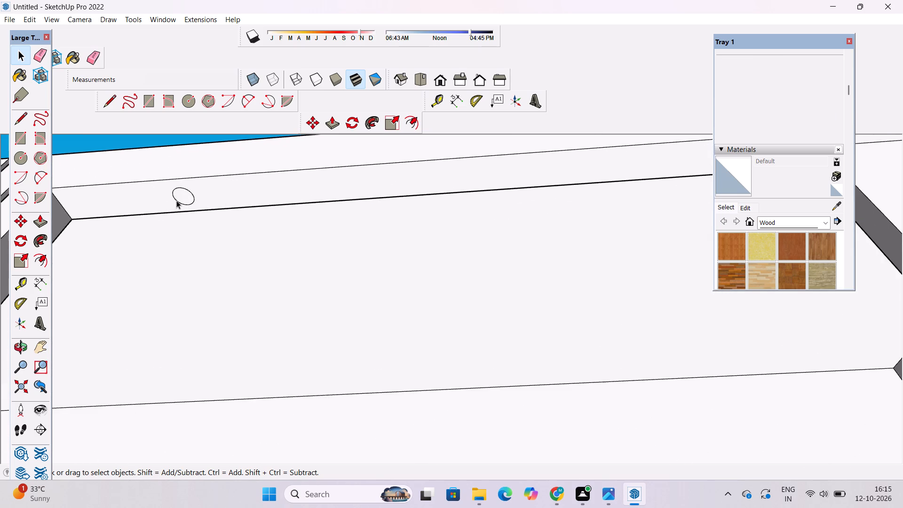
click(178, 193)
double_click(178, 193)
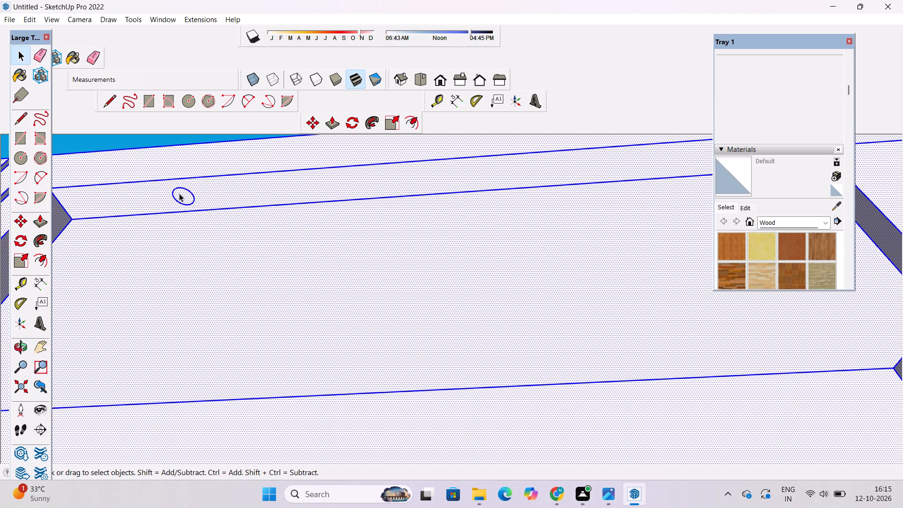
click(127, 140)
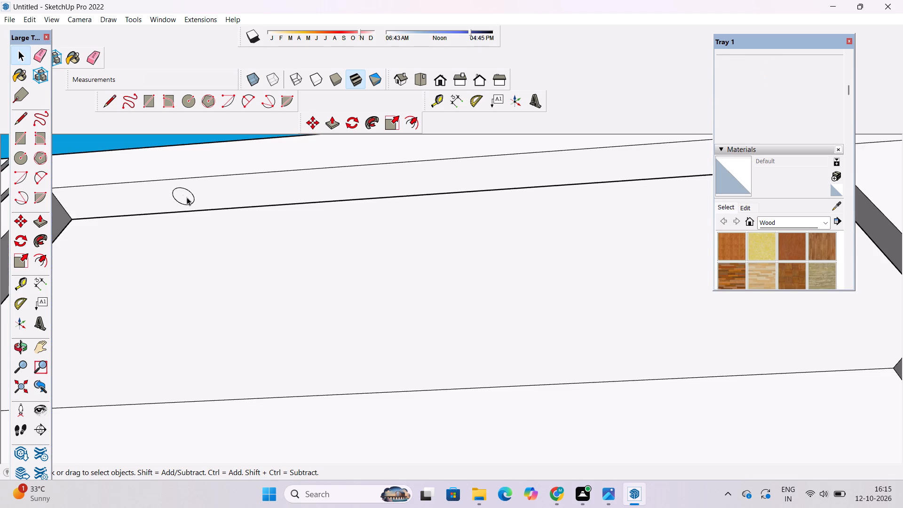
double_click(187, 197)
key(m)
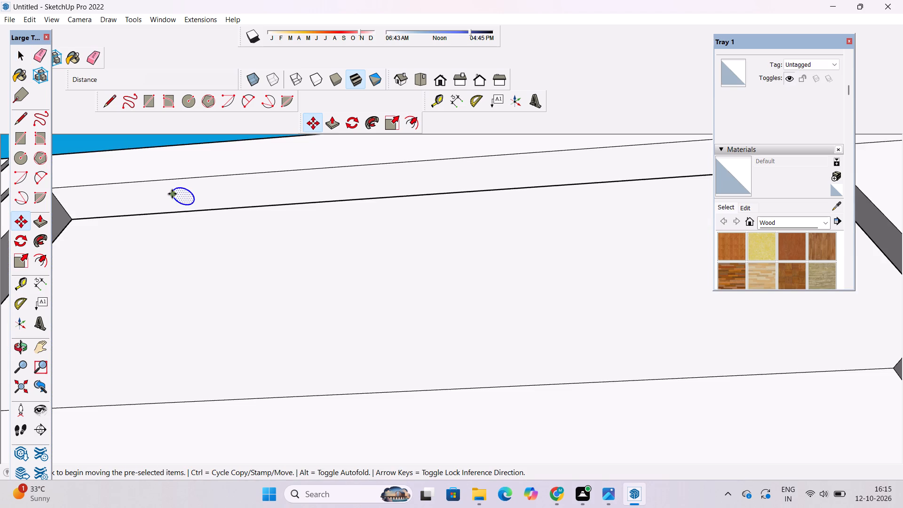
click(173, 198)
scroll(173, 198, down, 5)
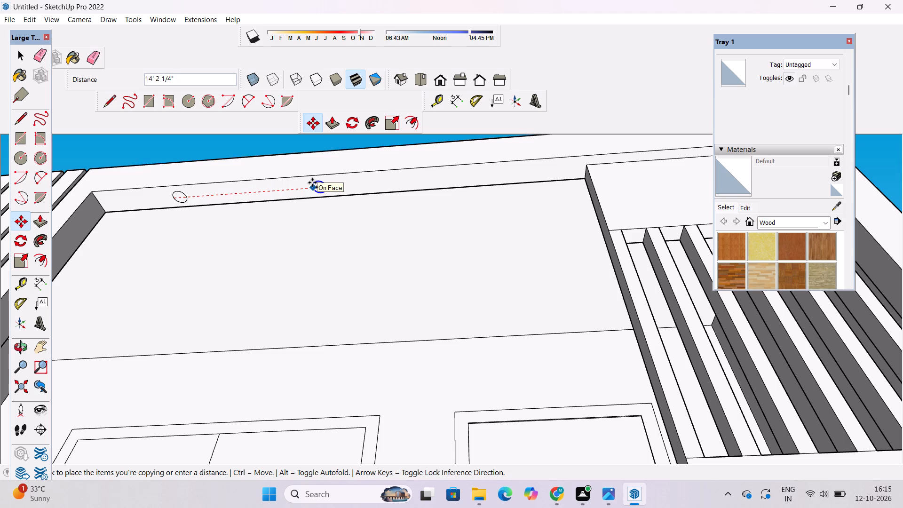
text(15')
key(Return)
text(*2)
key(Return)
key(space)
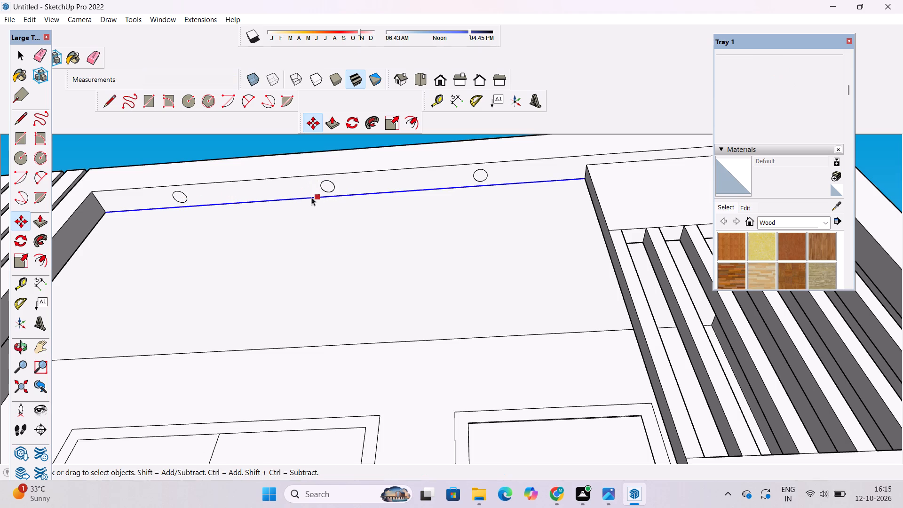
click(256, 146)
Erase the lowest segment of the vertical line on the building's plain side wall.
key(o)
scroll(215, 211, down, 6)
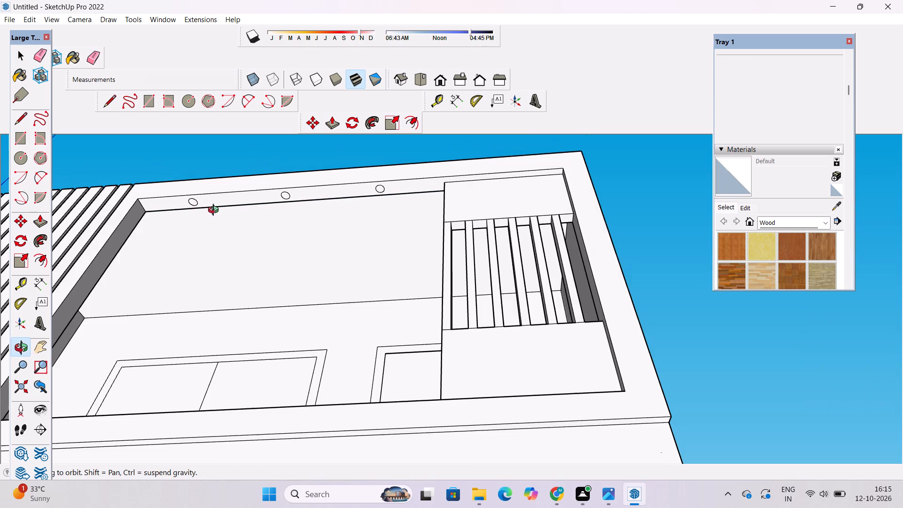
shift+drag(237, 236, 244, 172)
drag(248, 183, 257, 235)
scroll(248, 221, down, 5)
shift+drag(276, 208, 283, 233)
scroll(286, 228, down, 4)
drag(450, 228, 494, 322)
shift+drag(322, 314, 322, 234)
drag(230, 203, 272, 224)
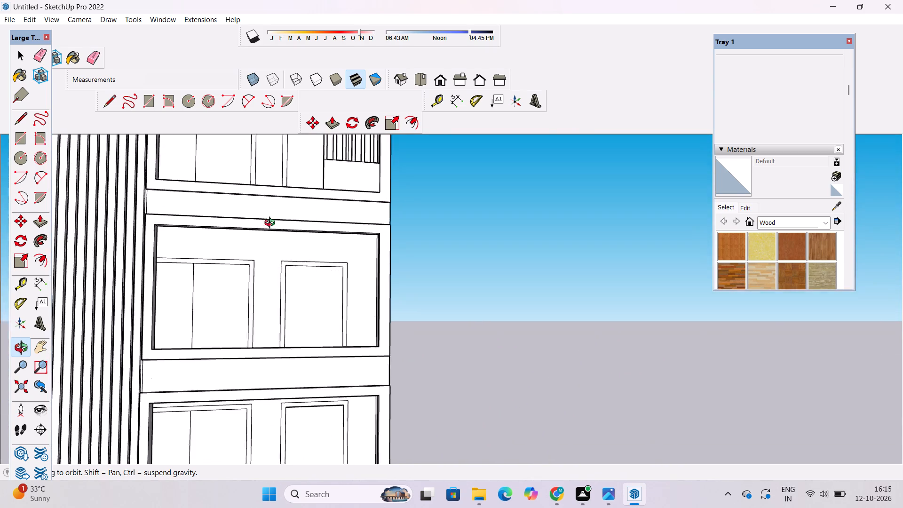
drag(272, 224, 380, 283)
scroll(184, 139, down, 5)
drag(417, 197, 49, 193)
drag(536, 212, 442, 225)
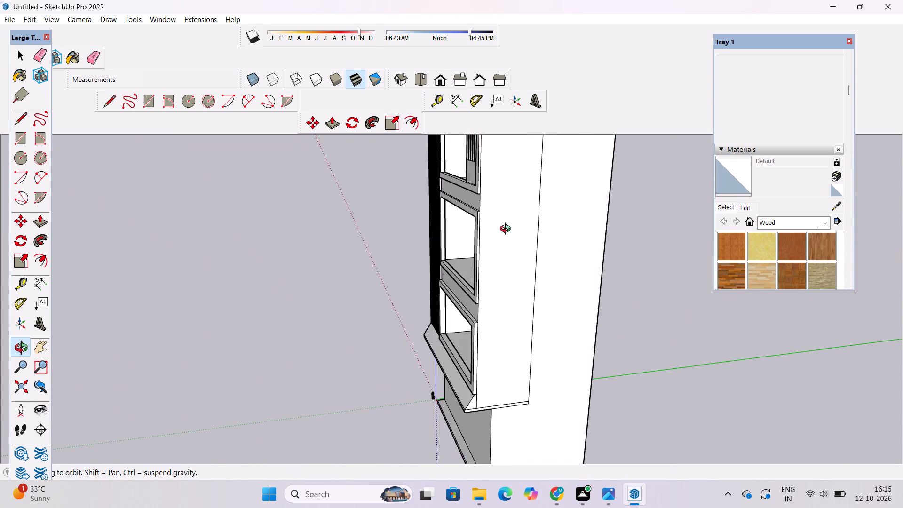
drag(507, 230, 372, 250)
drag(370, 254, 366, 220)
drag(403, 325, 389, 240)
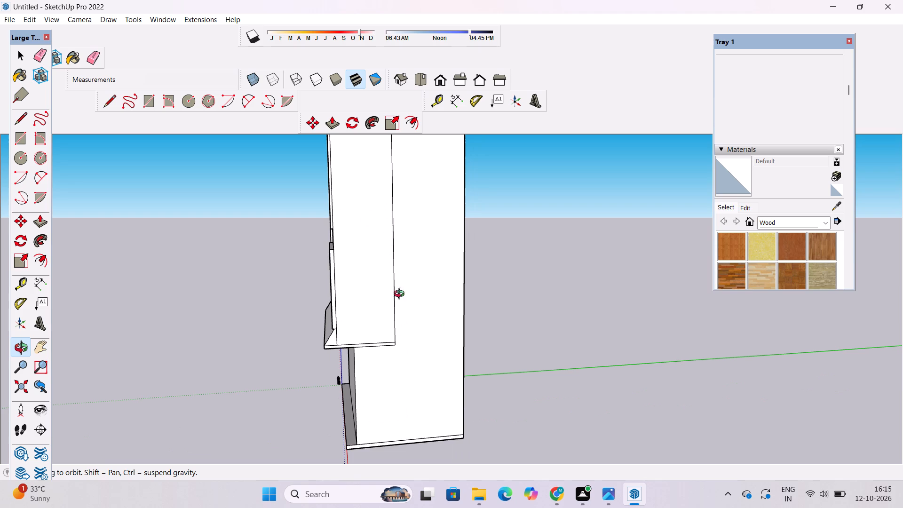
drag(357, 355, 389, 359)
key(e)
scroll(393, 323, up, 4)
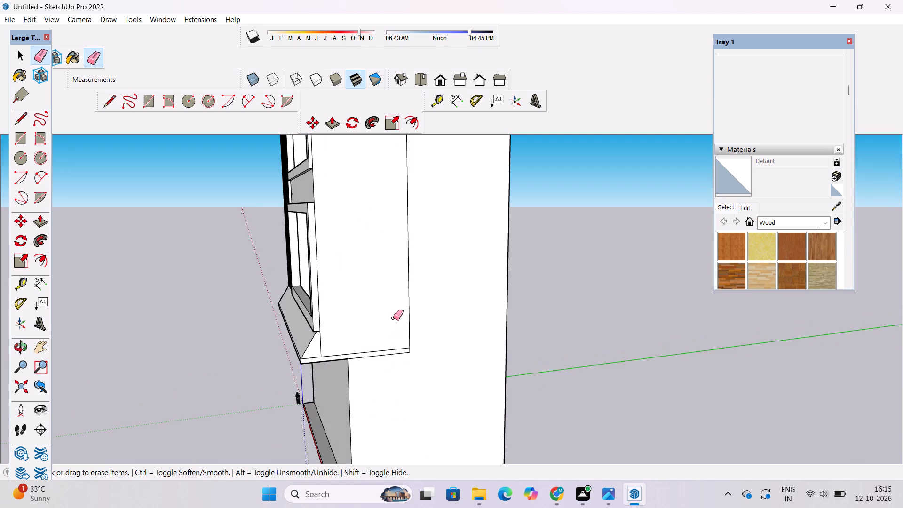
drag(415, 288, 403, 312)
Erase the long upper segments of the vertical line on the side wall.
scroll(394, 378, down, 12)
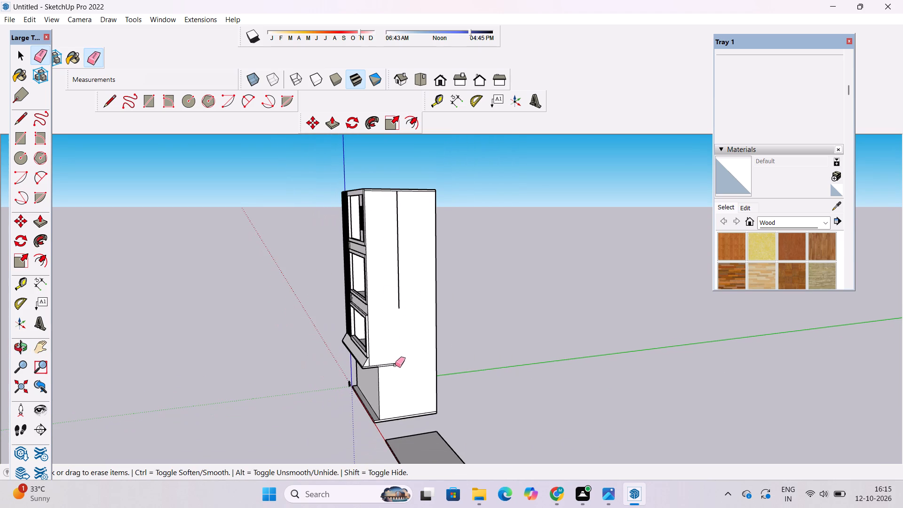
scroll(395, 207, up, 9)
drag(396, 213, 396, 218)
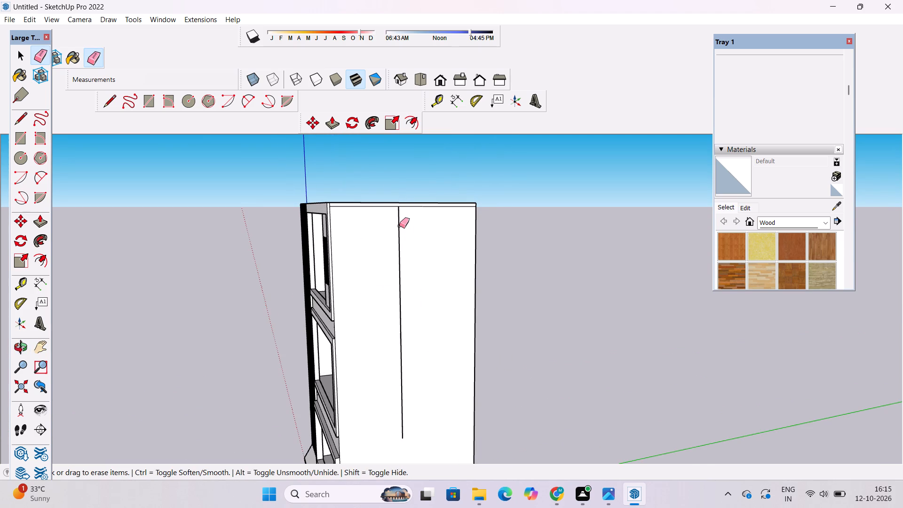
drag(397, 221, 399, 230)
drag(399, 232, 401, 237)
drag(408, 299, 400, 353)
Erase the short leftover pieces of the vertical line on the side wall.
scroll(388, 219, down, 4)
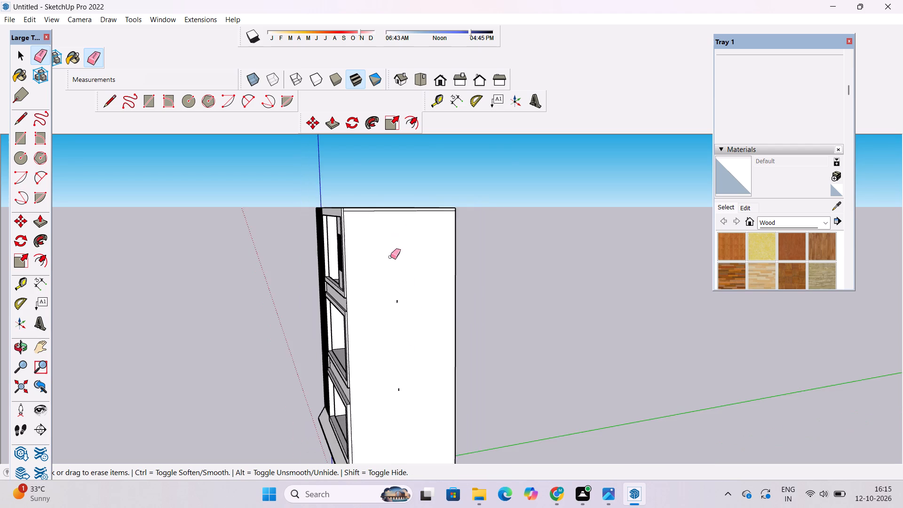
scroll(415, 395, up, 8)
drag(382, 368, 379, 377)
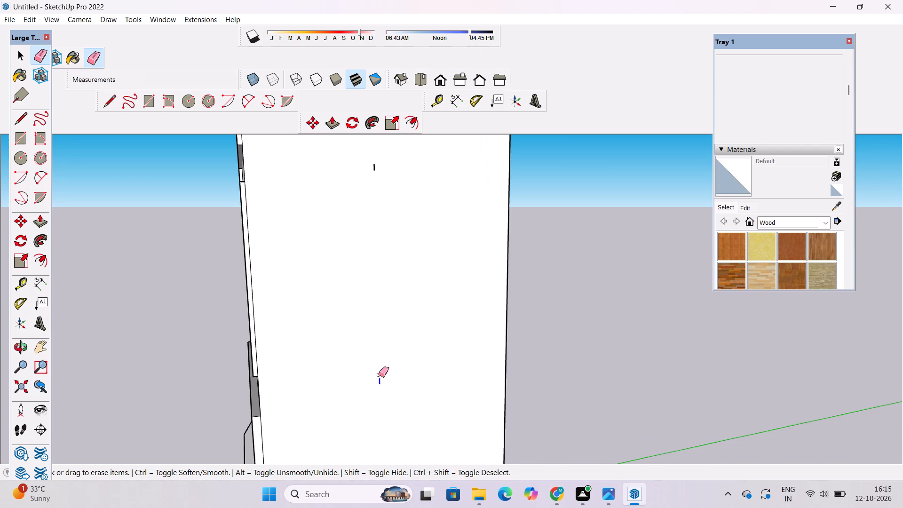
scroll(377, 334, down, 5)
scroll(363, 231, up, 5)
drag(381, 215, 381, 238)
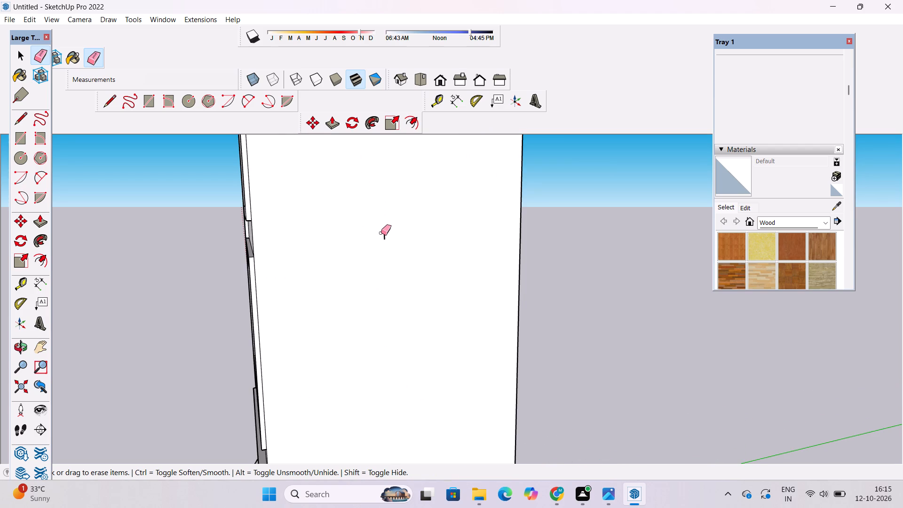
drag(381, 233, 384, 250)
drag(381, 232, 382, 237)
click(382, 233)
key(space)
Examine the cleaned side wall and the front facade's frames, openings and base.
key(o)
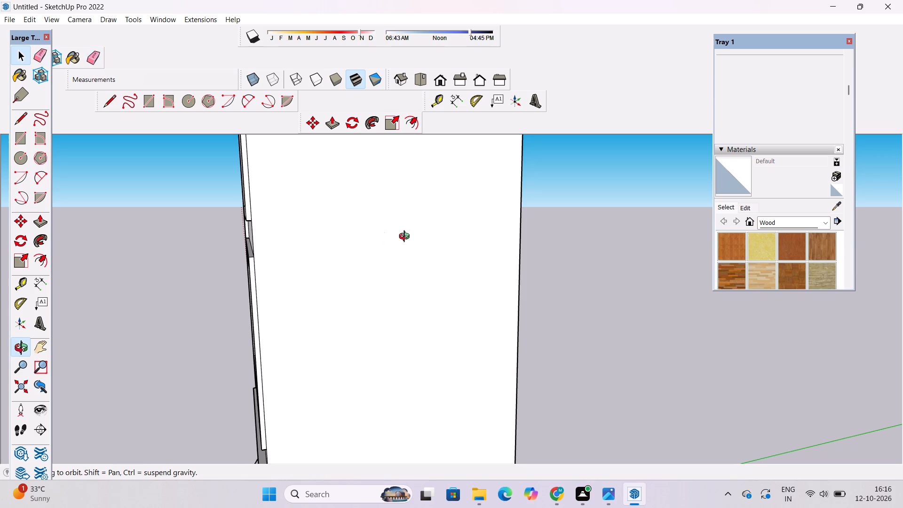
scroll(402, 239, down, 2)
scroll(399, 243, up, 1)
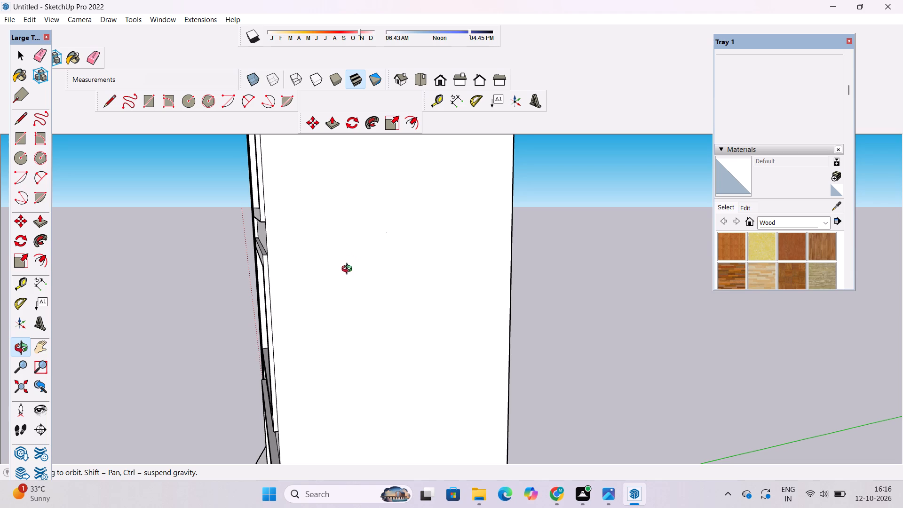
shift+drag(333, 292, 335, 283)
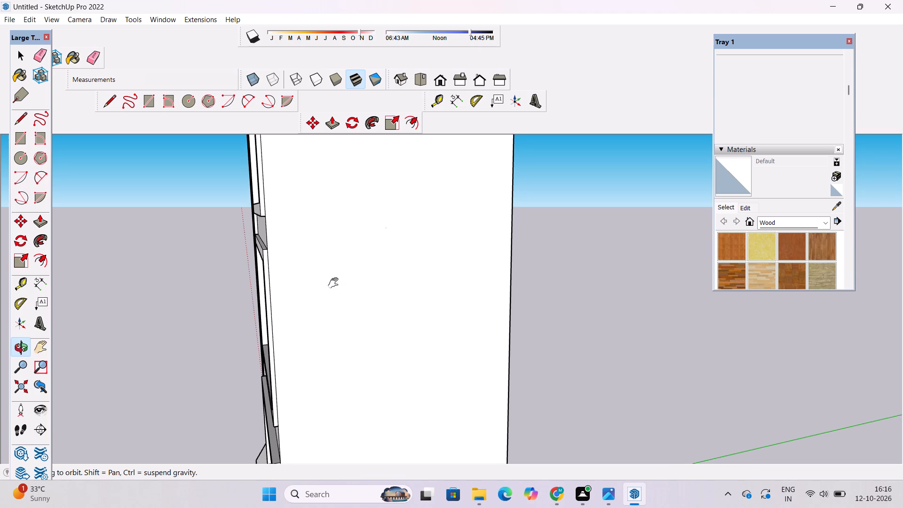
shift+drag(335, 283, 334, 264)
scroll(286, 293, down, 6)
drag(218, 356, 457, 357)
scroll(372, 319, down, 6)
shift+drag(361, 356, 401, 197)
drag(388, 247, 708, 284)
shift+drag(522, 331, 349, 382)
shift+drag(539, 309, 423, 334)
scroll(396, 231, down, 5)
shift+drag(500, 250, 432, 305)
scroll(427, 322, up, 4)
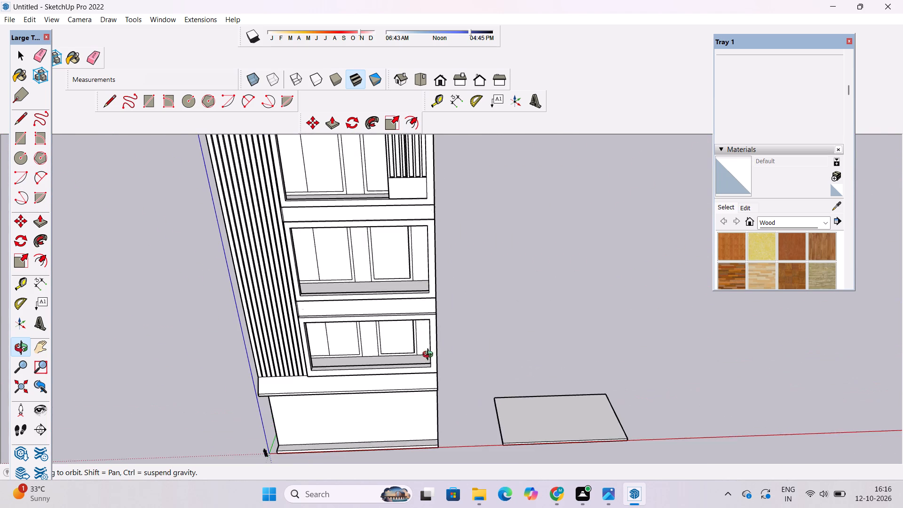
drag(428, 373, 410, 337)
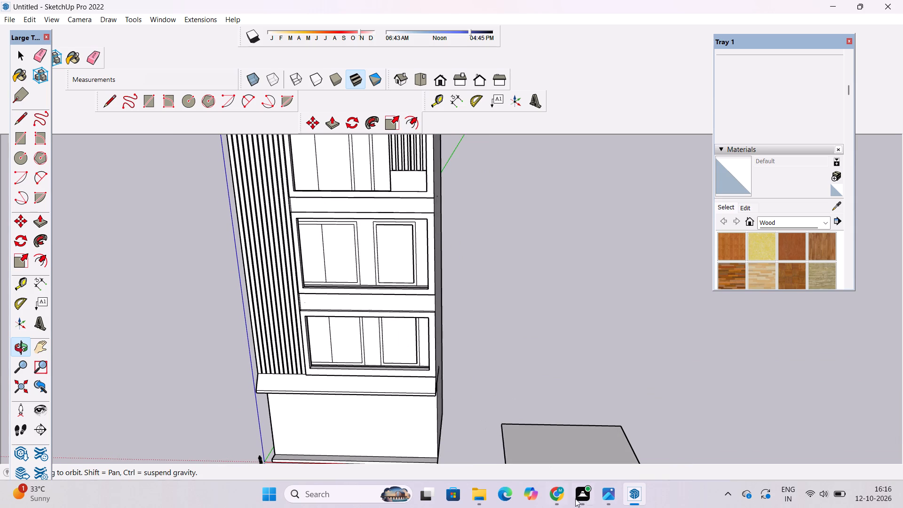
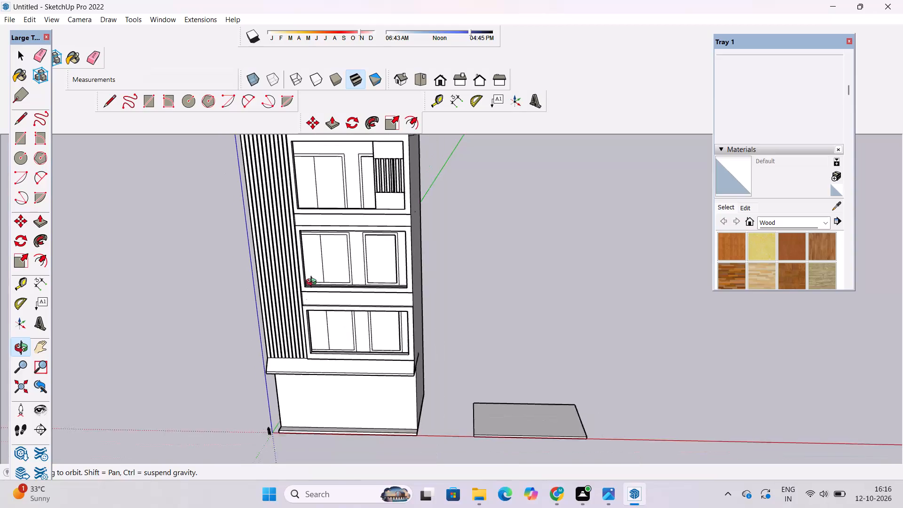
Erase the edges of the narrow strip that runs from the front ledge onto the plain side wall.
shift+drag(343, 327, 341, 307)
drag(341, 304, 349, 325)
scroll(367, 326, up, 2)
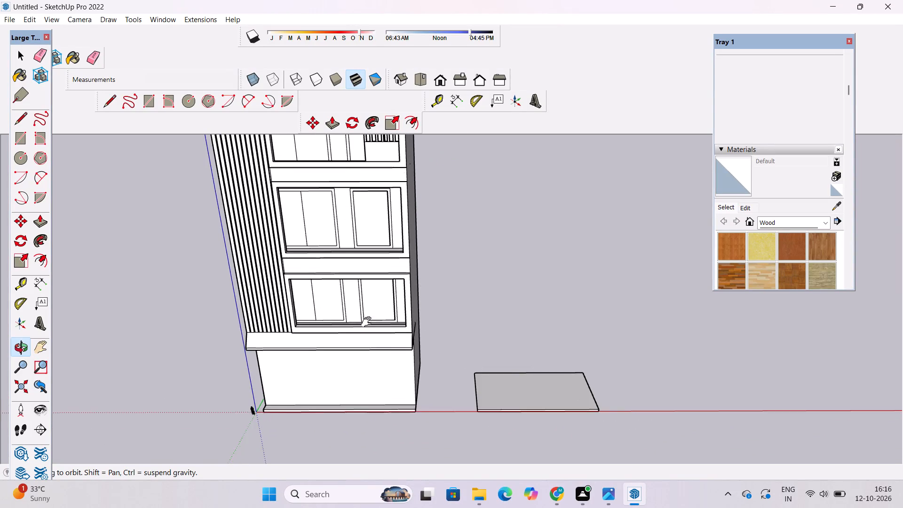
shift+drag(368, 322, 370, 349)
drag(371, 373, 339, 294)
scroll(339, 293, down, 3)
drag(486, 326, 271, 324)
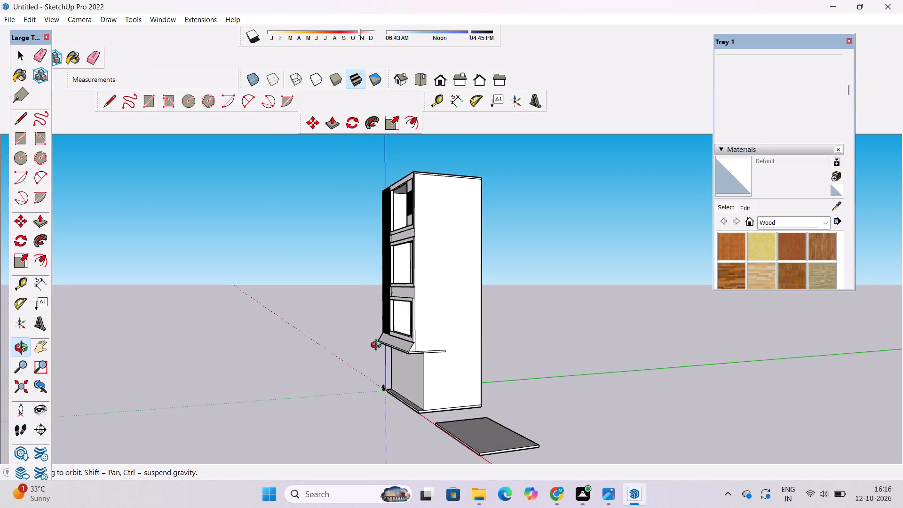
scroll(445, 362, up, 9)
shift+drag(445, 354, 431, 356)
click(425, 361)
key(e)
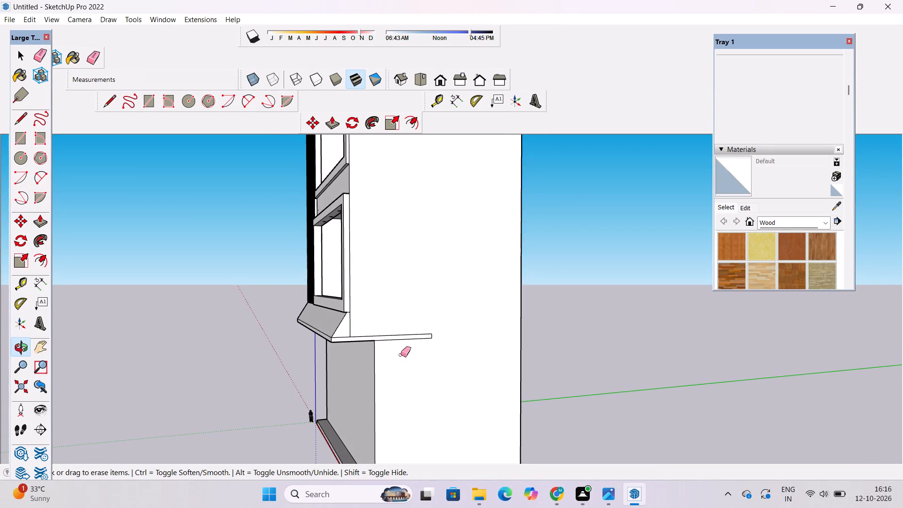
scroll(400, 354, up, 4)
drag(402, 313, 404, 338)
drag(448, 317, 435, 327)
drag(451, 311, 453, 322)
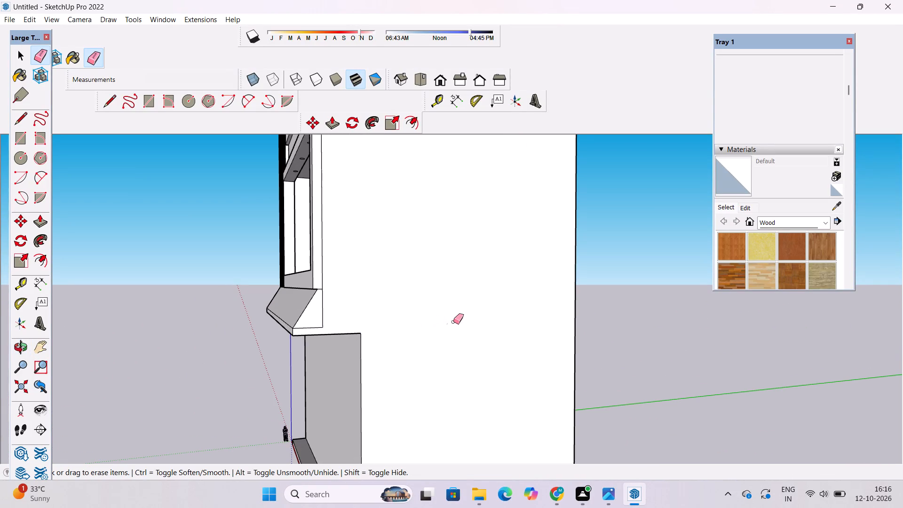
drag(453, 322, 443, 333)
Examine the cleaned side wall, the front facade with its frames and base, and the roof's border lines.
key(o)
scroll(392, 292, down, 11)
drag(337, 387, 400, 325)
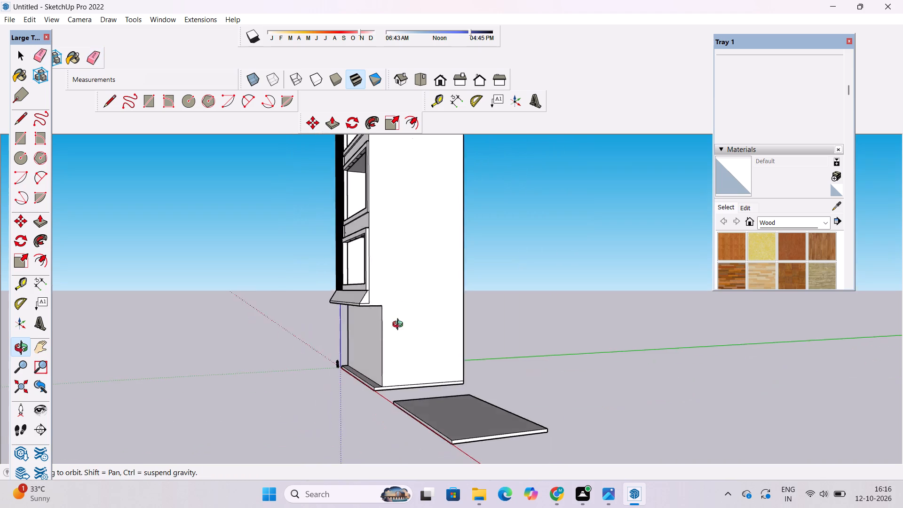
drag(400, 325, 606, 476)
shift+drag(448, 377, 440, 359)
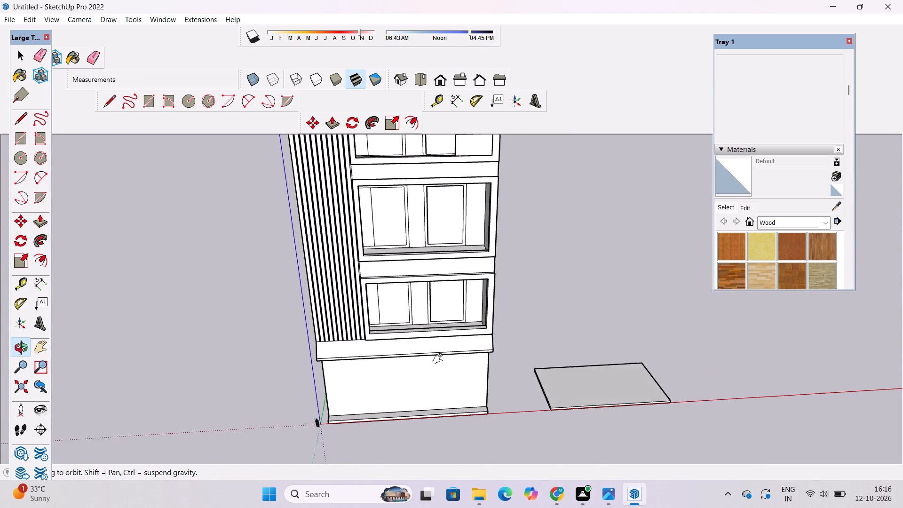
shift+drag(440, 359, 427, 334)
scroll(439, 320, down, 2)
shift+drag(440, 320, 434, 343)
scroll(433, 347, up, 2)
shift+drag(364, 248, 356, 263)
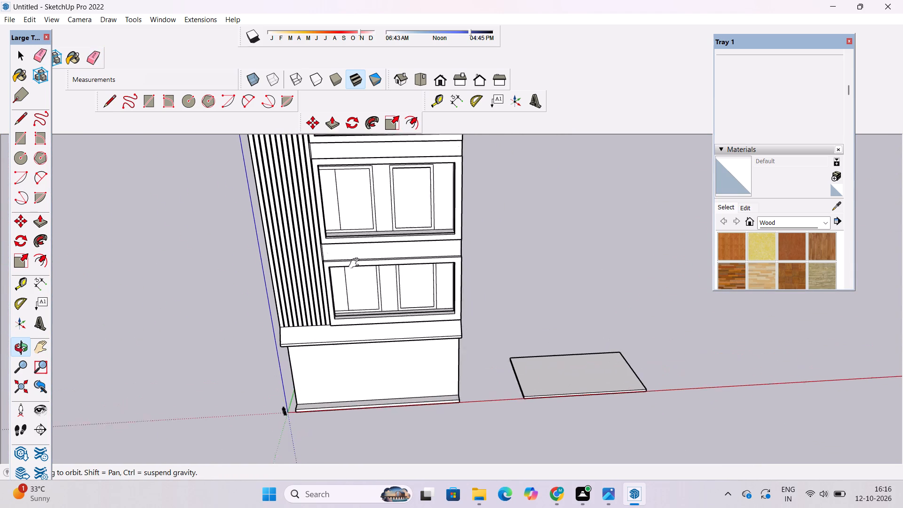
shift+drag(356, 263, 356, 263)
scroll(368, 269, down, 2)
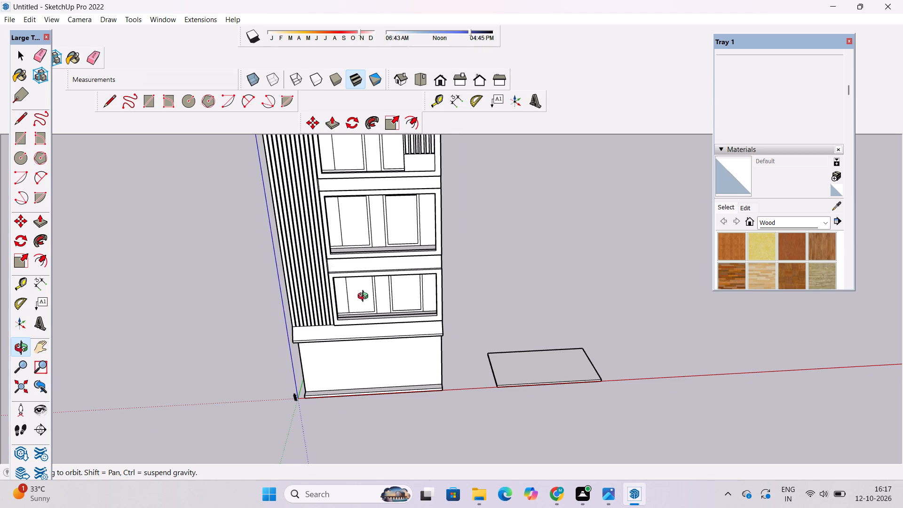
scroll(364, 298, down, 3)
shift+drag(374, 289, 367, 326)
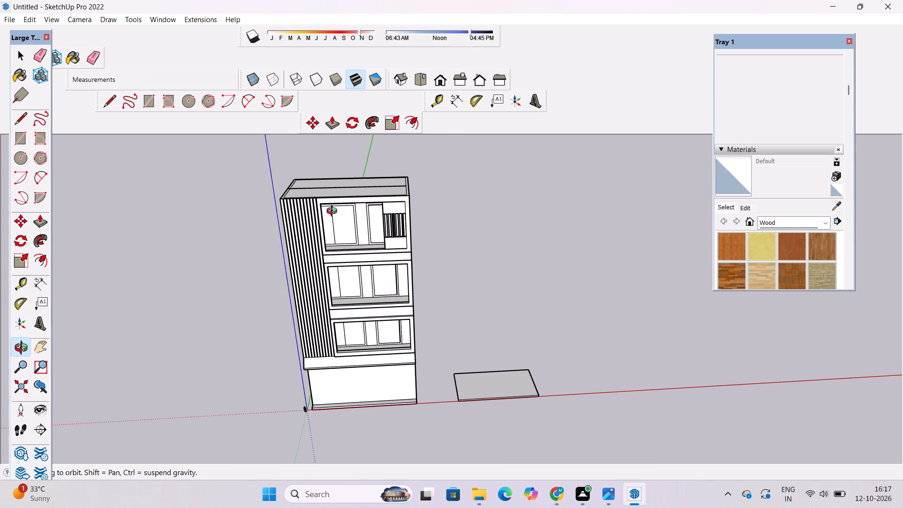
scroll(330, 220, up, 1)
shift+drag(331, 221, 332, 230)
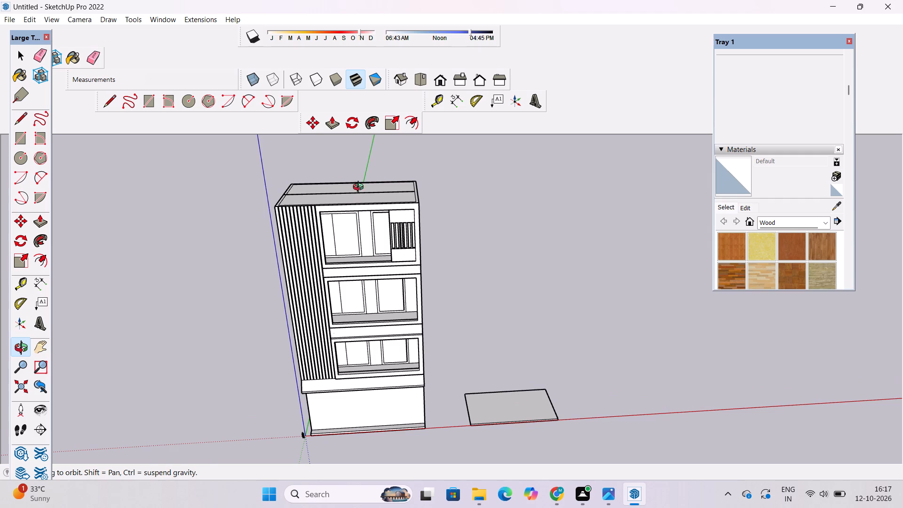
shift+drag(360, 188, 358, 207)
drag(353, 235, 346, 276)
scroll(329, 226, up, 5)
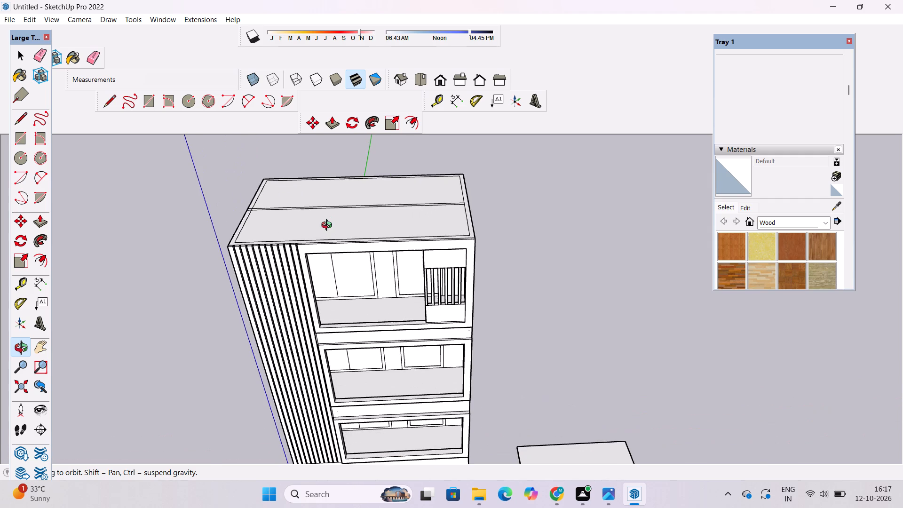
scroll(329, 226, down, 2)
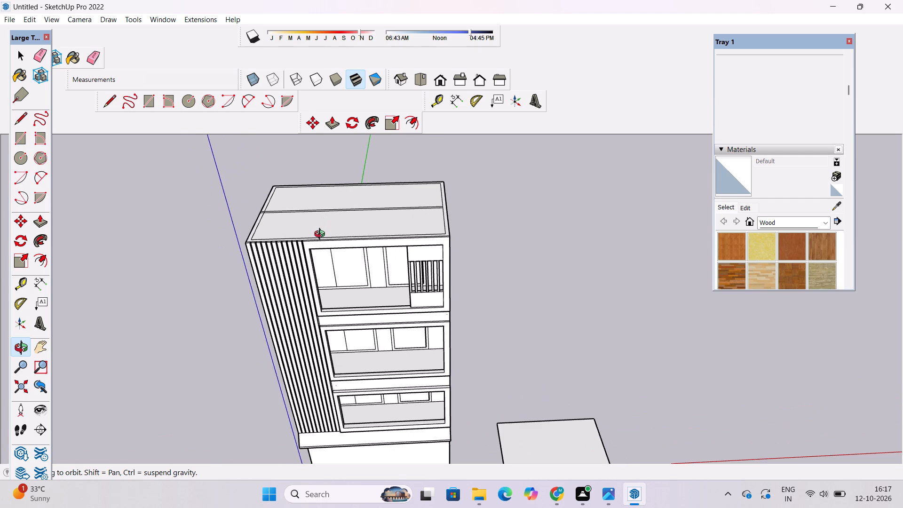
Draw a 2' line from the roof border's inner front corner to the outer edge at the ribbed end.
shift+drag(324, 234, 325, 279)
scroll(330, 278, up, 4)
shift+click(336, 277)
shift+drag(337, 286, 336, 302)
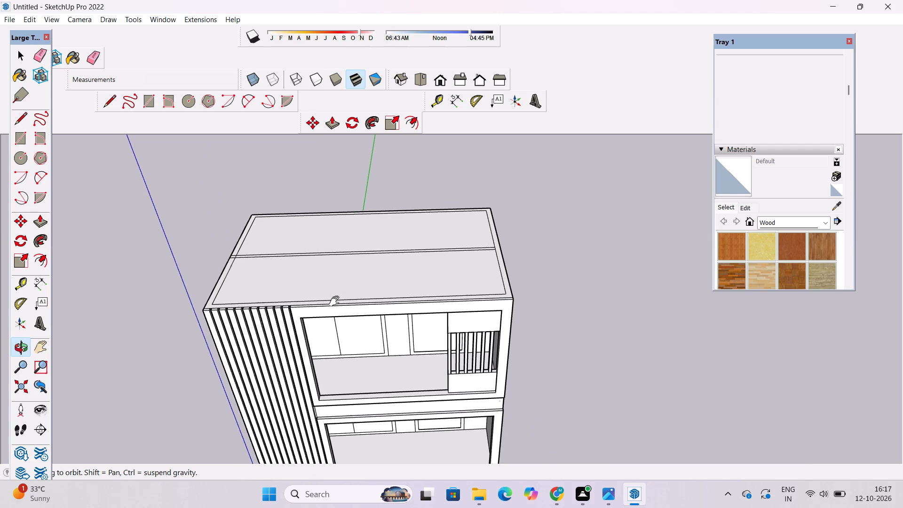
shift+drag(336, 302, 336, 303)
click(336, 305)
shift+double_click(336, 306)
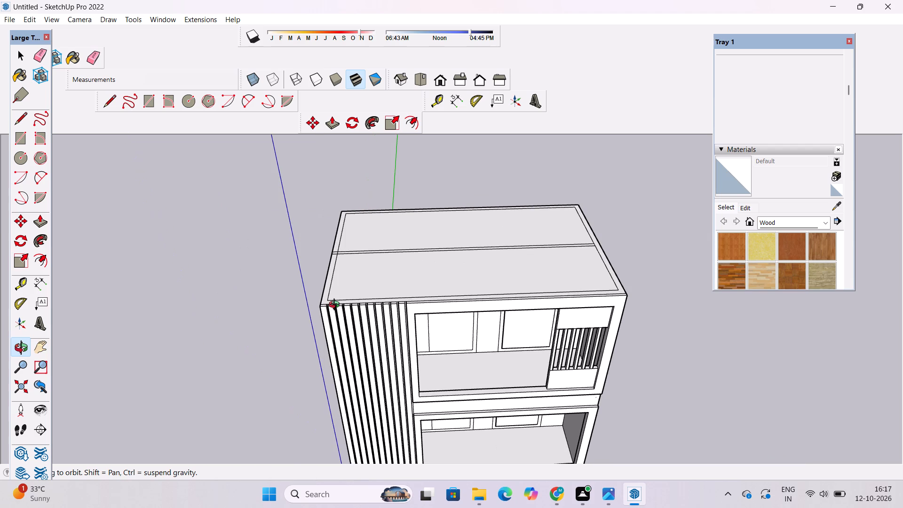
scroll(303, 306, down, 2)
shift+drag(416, 303, 356, 316)
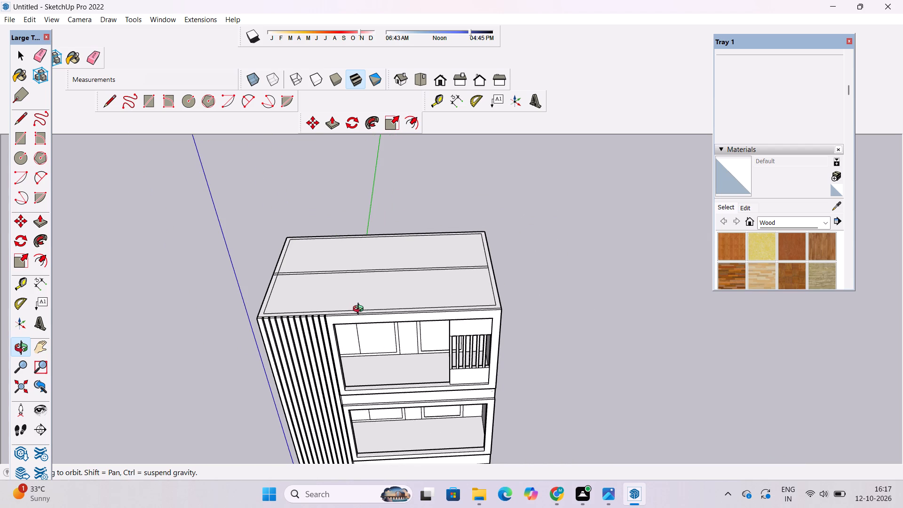
shift+drag(360, 310, 361, 327)
shift+scroll(306, 344, up, 4)
shift+drag(301, 334, 273, 342)
key(l)
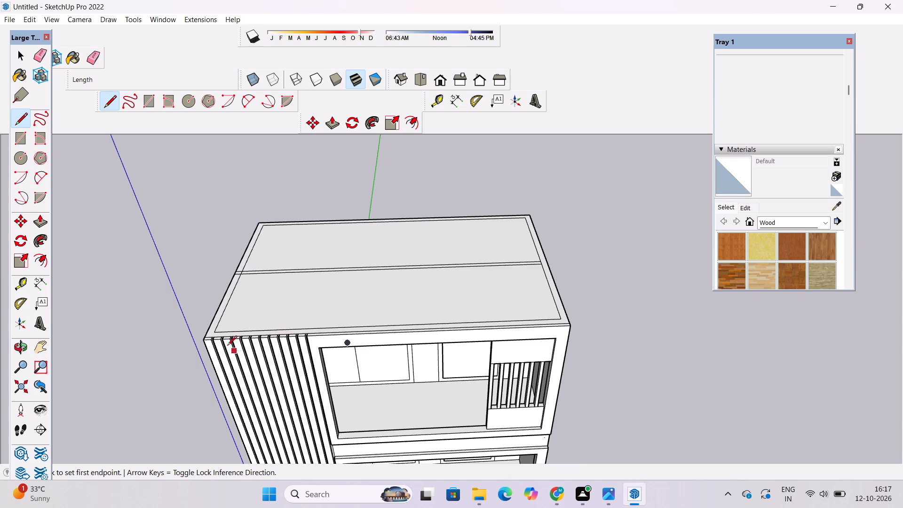
scroll(220, 336, up, 17)
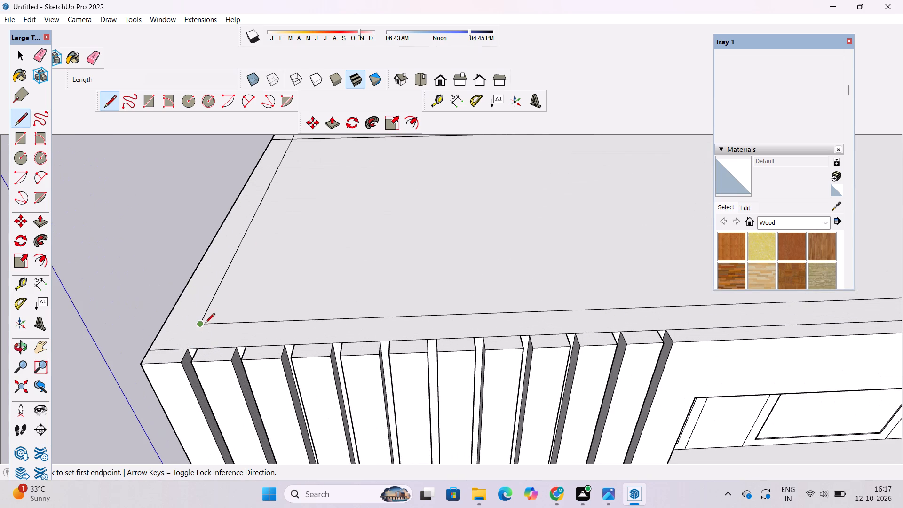
click(199, 325)
click(162, 327)
Draw a matching 2' line from the inner front corner to the outer roof edge at the slatted panel's end.
scroll(127, 320, down, 20)
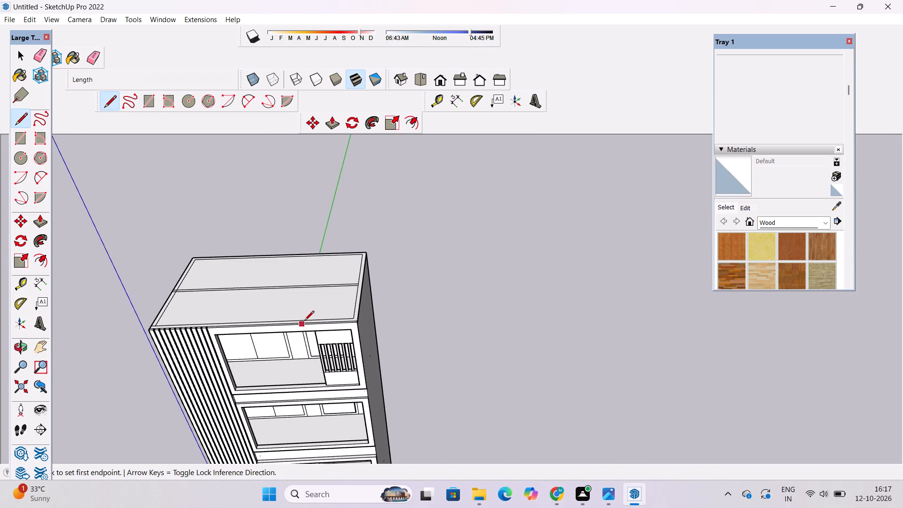
scroll(317, 320, up, 7)
scroll(391, 302, up, 3)
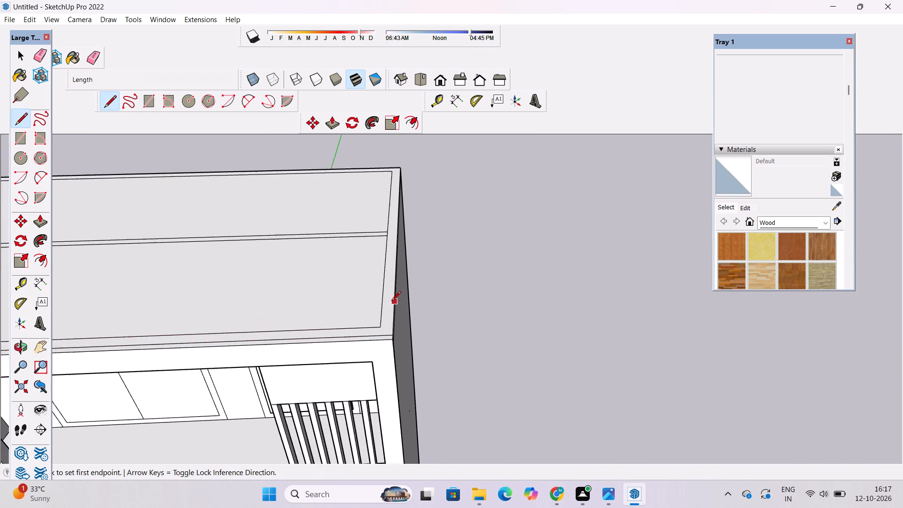
scroll(391, 302, up, 10)
scroll(375, 363, up, 1)
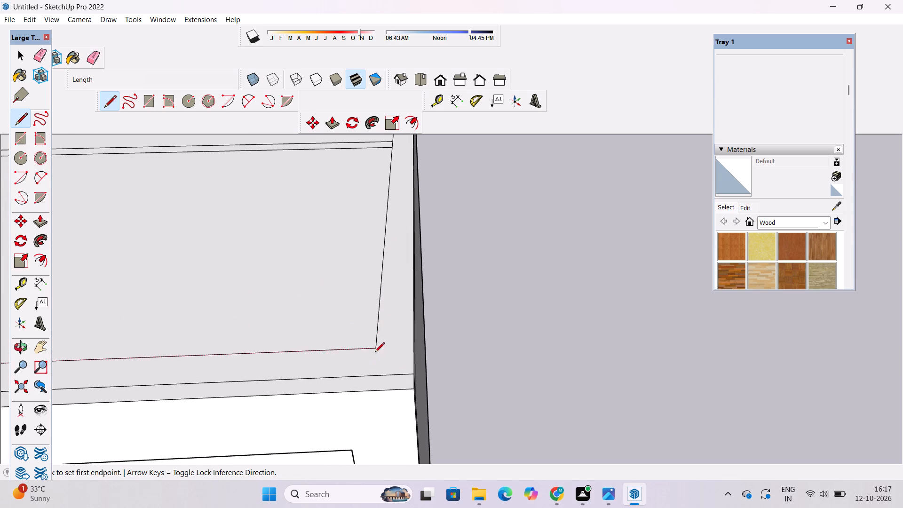
scroll(375, 353, up, 3)
click(377, 348)
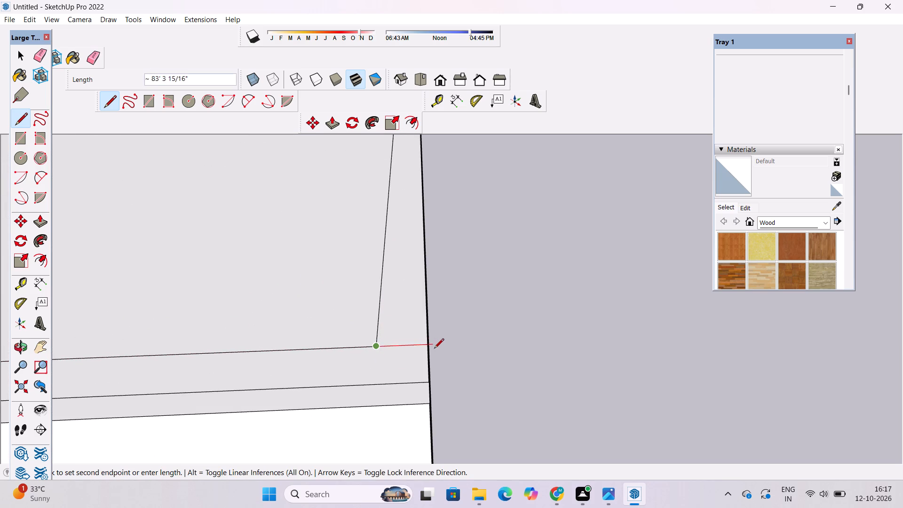
click(429, 346)
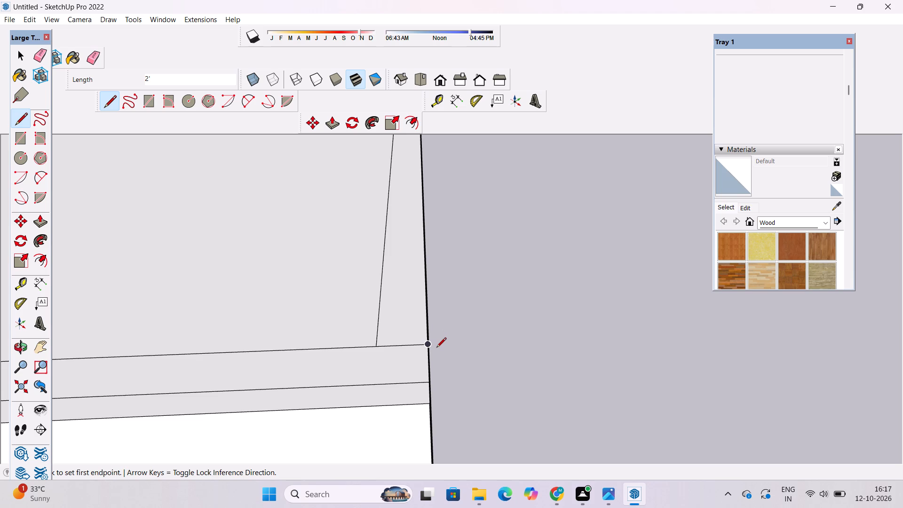
key(space)
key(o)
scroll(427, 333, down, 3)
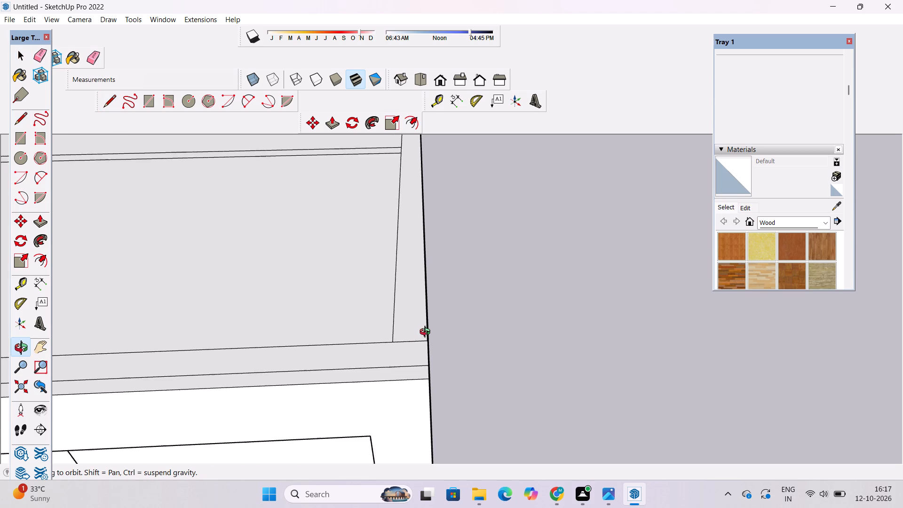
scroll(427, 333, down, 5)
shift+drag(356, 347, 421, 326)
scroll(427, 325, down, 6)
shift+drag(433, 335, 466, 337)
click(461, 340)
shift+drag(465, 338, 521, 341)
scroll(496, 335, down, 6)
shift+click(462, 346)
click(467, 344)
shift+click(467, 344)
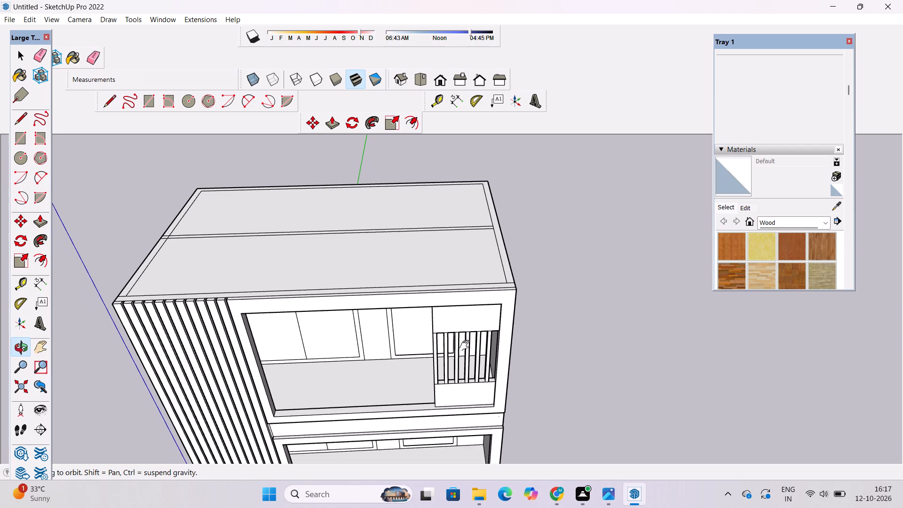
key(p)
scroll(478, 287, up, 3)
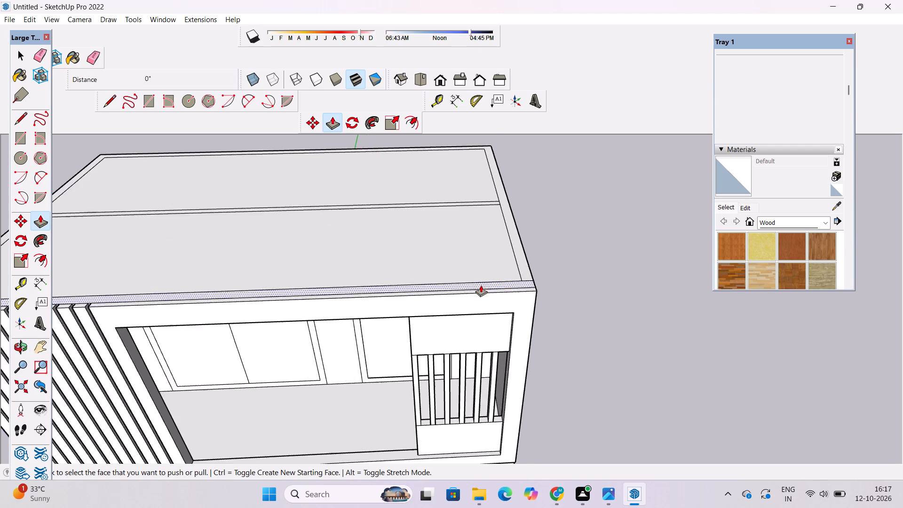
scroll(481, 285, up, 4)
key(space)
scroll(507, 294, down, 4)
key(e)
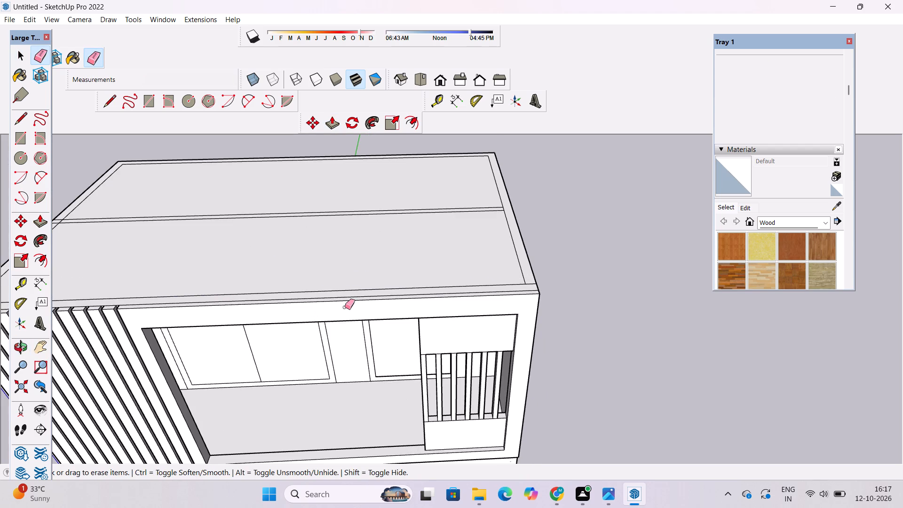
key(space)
Push/Pull the narrow strip along the roof's front edge upward 8' to form the parapet.
key(o)
scroll(351, 319, down, 2)
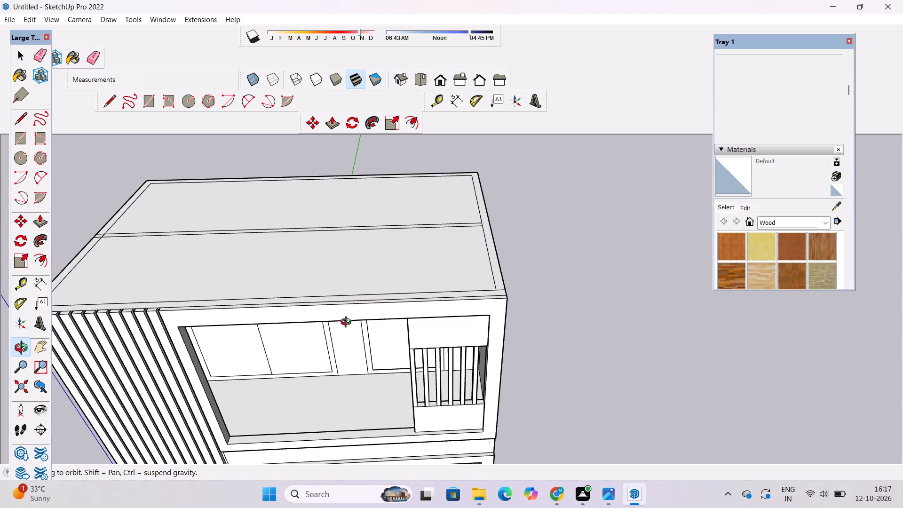
shift+drag(348, 322, 397, 340)
drag(401, 343, 396, 348)
key(space)
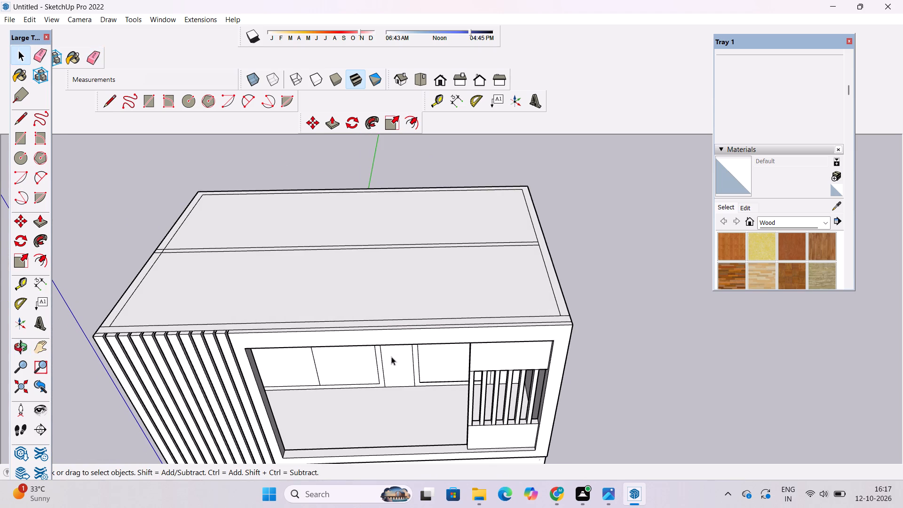
key(p)
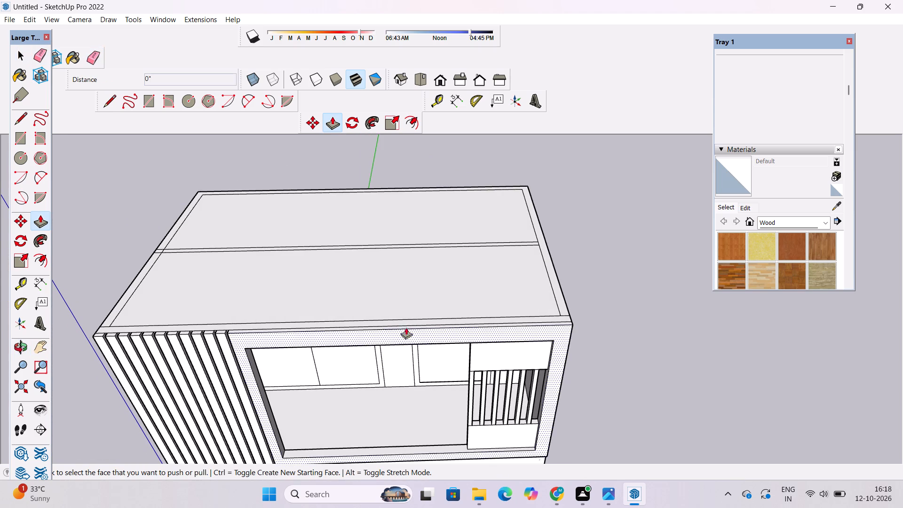
scroll(416, 317, up, 3)
click(424, 325)
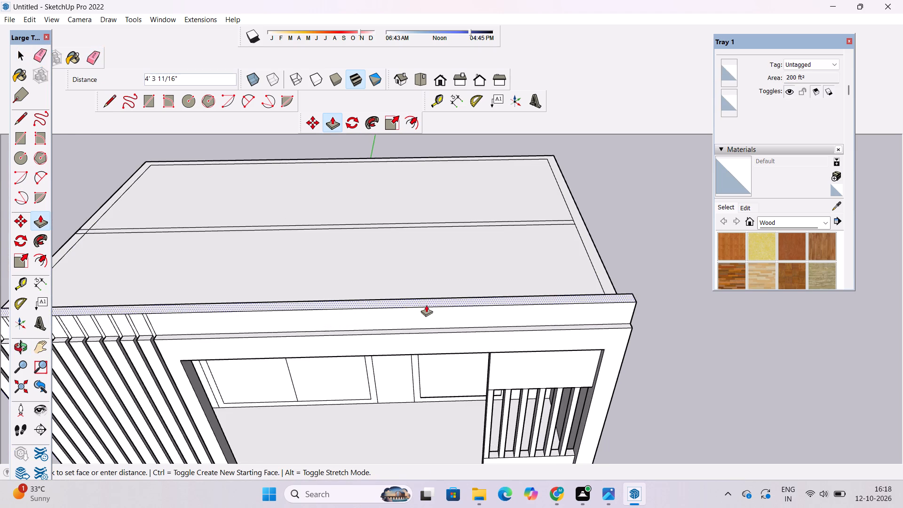
key(o)
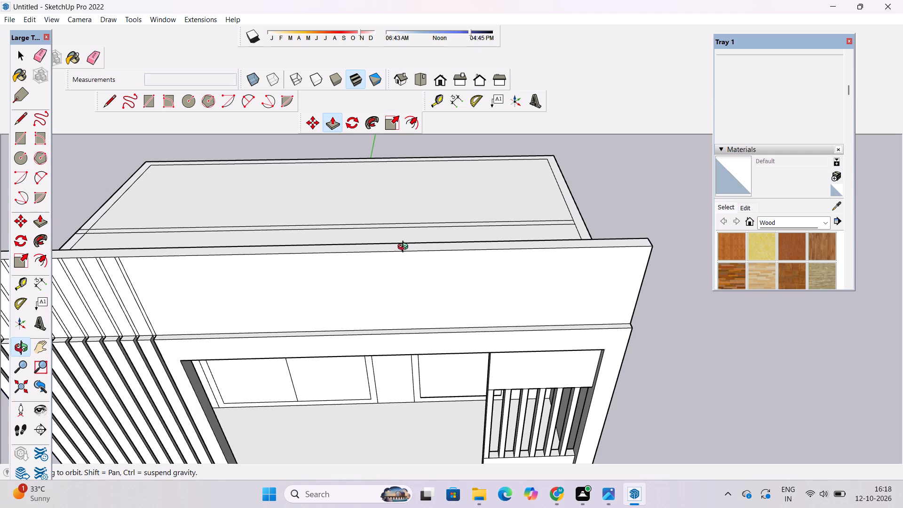
drag(438, 291, 167, 207)
drag(302, 297, 543, 281)
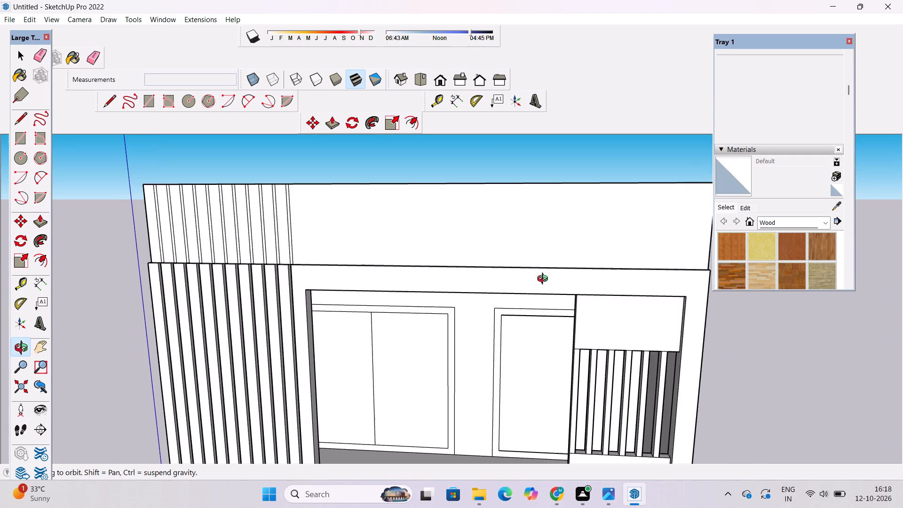
scroll(476, 260, down, 4)
shift+drag(472, 259, 412, 271)
drag(412, 271, 427, 267)
shift+drag(429, 265, 432, 273)
shift+drag(413, 283, 406, 287)
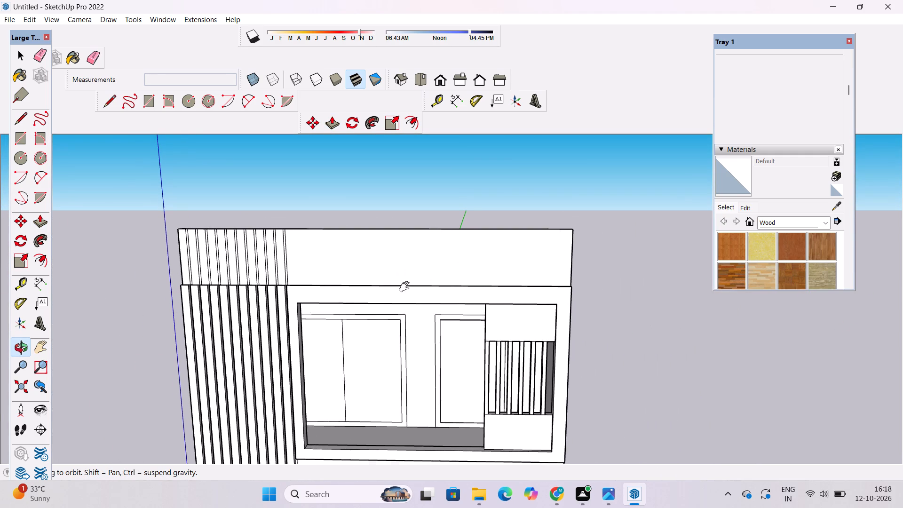
shift+drag(406, 287, 405, 288)
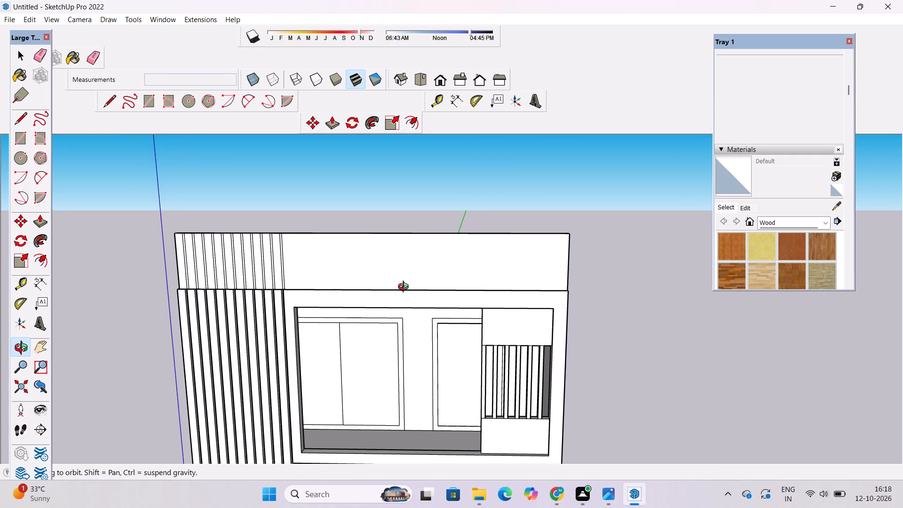
drag(359, 297, 369, 297)
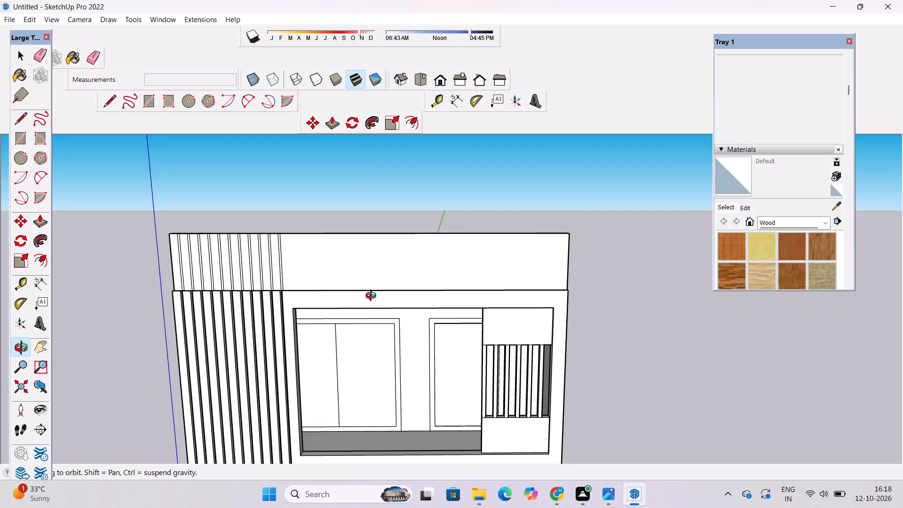
key(p)
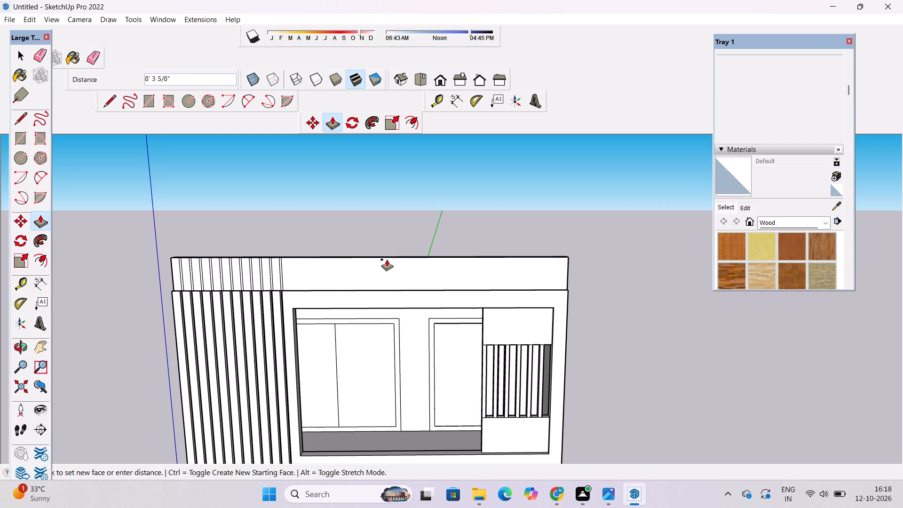
text(8')
key(Return)
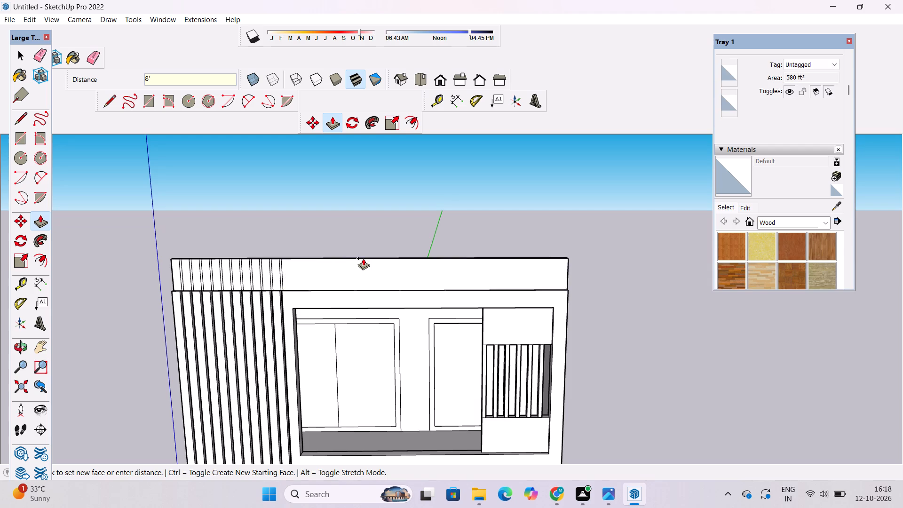
Erase the vertical rib lines that continue onto the parapet's front face above the ribbed section.
key(o)
scroll(358, 259, down, 4)
drag(364, 275, 370, 320)
scroll(364, 276, up, 2)
shift+drag(364, 276, 364, 278)
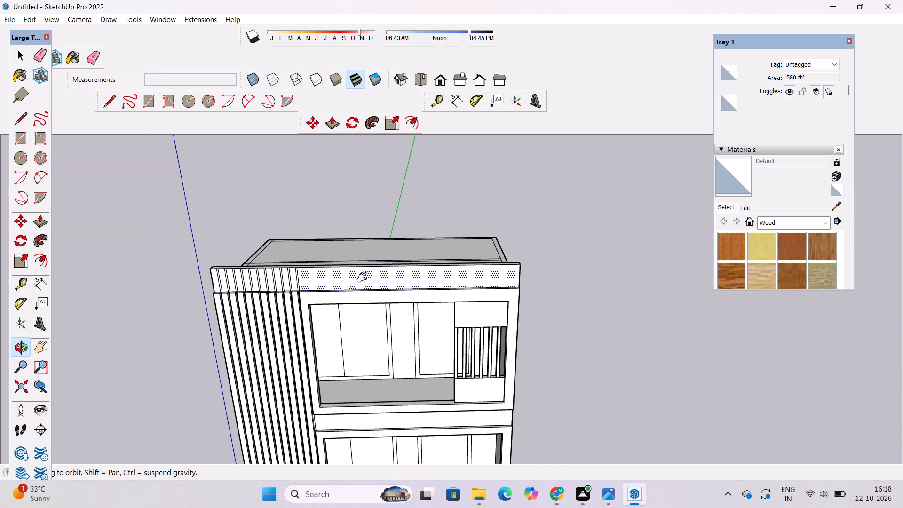
shift+drag(364, 278, 364, 301)
key(space)
click(394, 206)
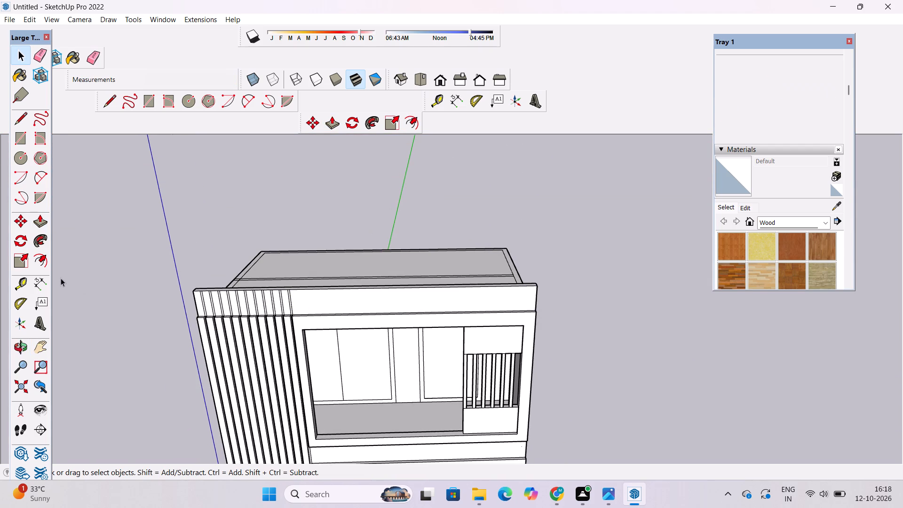
click(93, 58)
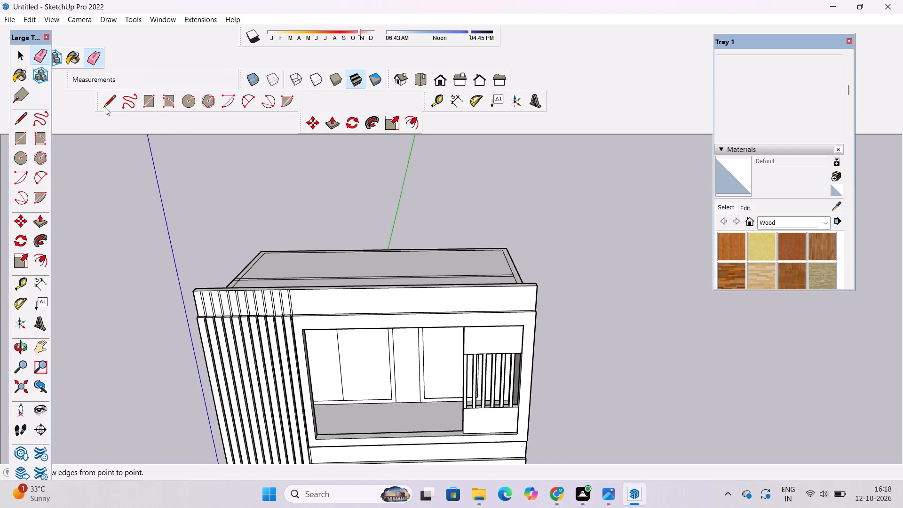
scroll(243, 326, up, 8)
drag(371, 274, 369, 275)
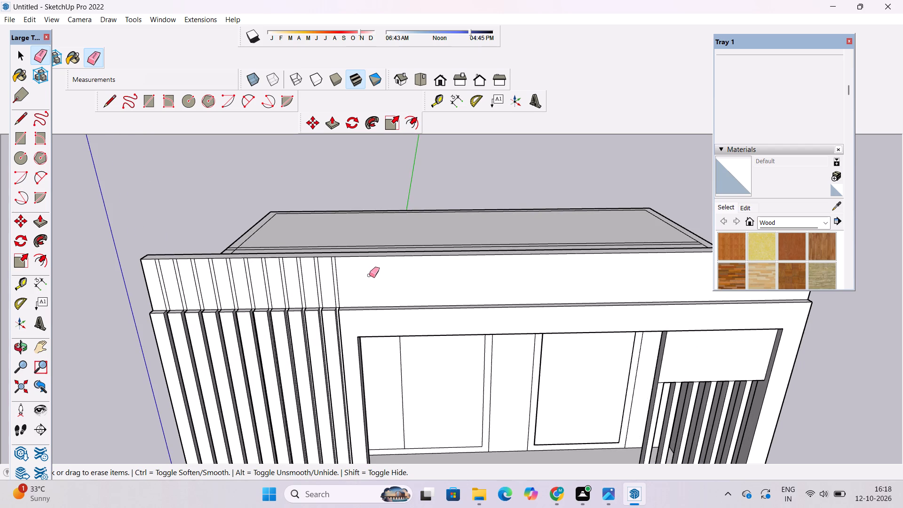
drag(369, 275, 165, 287)
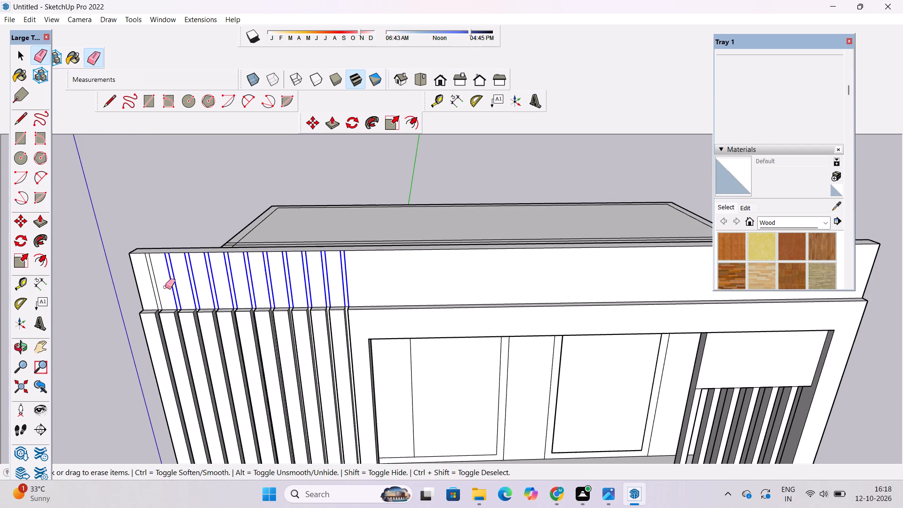
drag(165, 287, 150, 287)
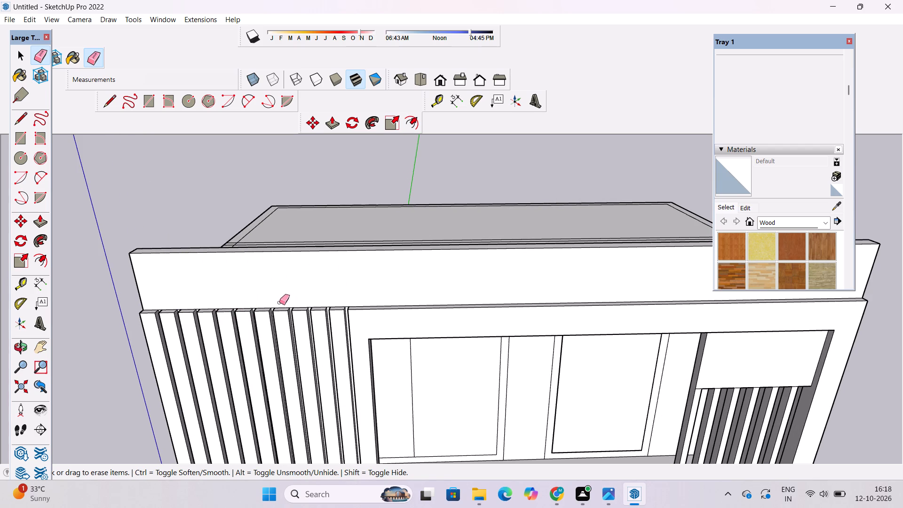
key(space)
Examine the cleaned parapet face and how it meets the roof, the ribs and the front facade.
key(o)
scroll(278, 314, down, 2)
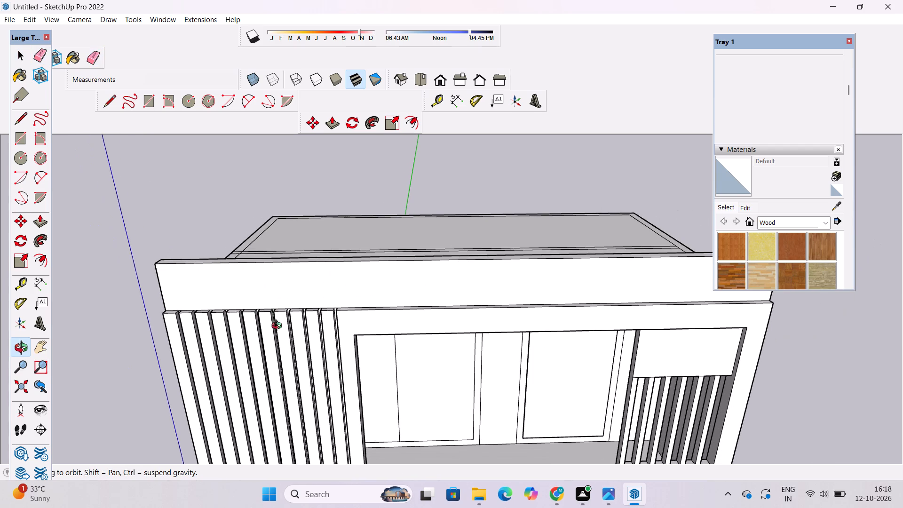
shift+drag(285, 329, 283, 341)
drag(284, 345, 274, 315)
scroll(273, 310, down, 2)
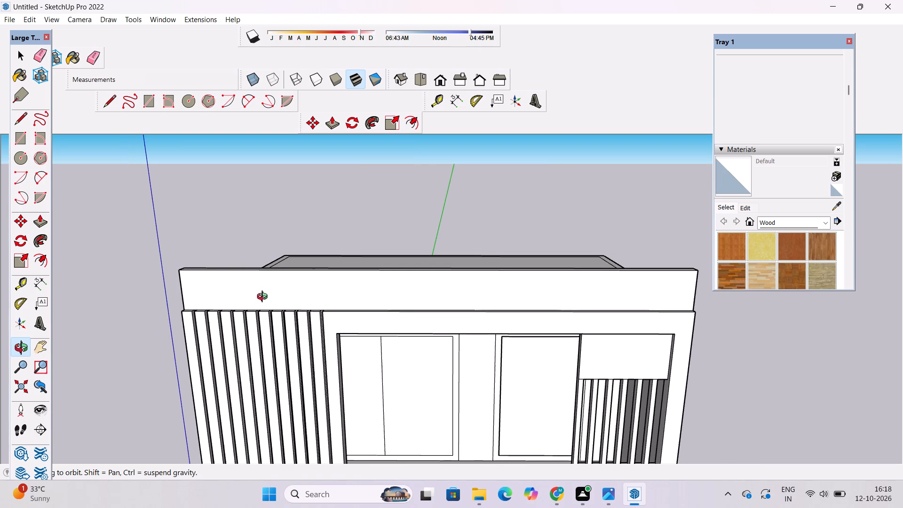
shift+drag(267, 298, 258, 298)
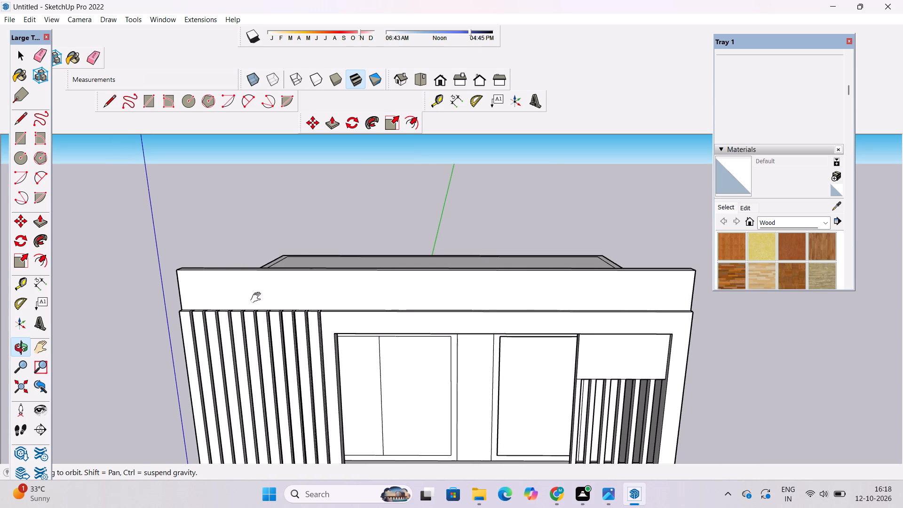
shift+drag(258, 298, 218, 294)
drag(251, 294, 237, 327)
shift+drag(235, 320, 203, 330)
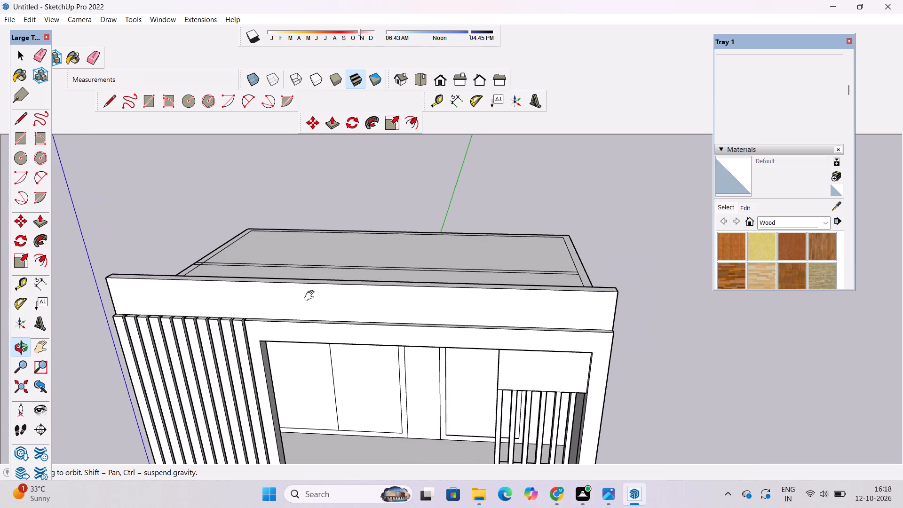
shift+drag(311, 296, 301, 310)
scroll(287, 304, down, 4)
shift+drag(290, 315, 280, 325)
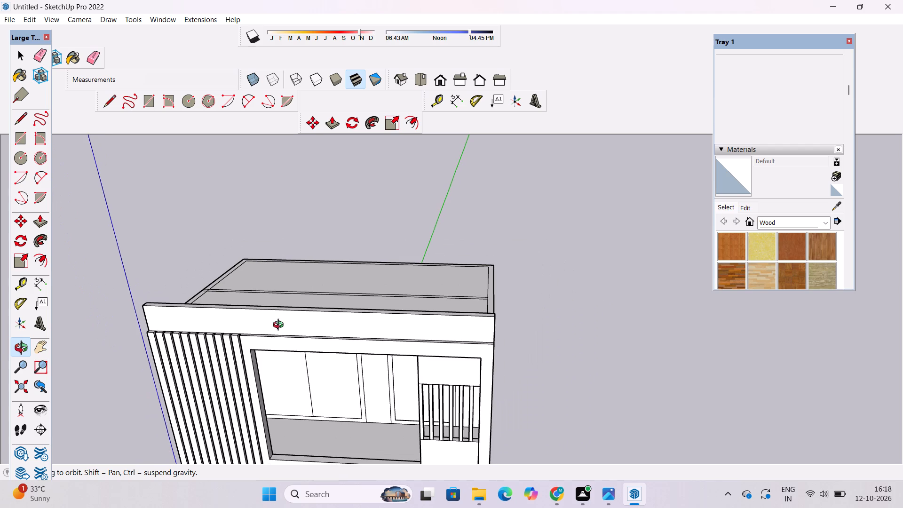
scroll(295, 302, down, 2)
drag(347, 282, 358, 324)
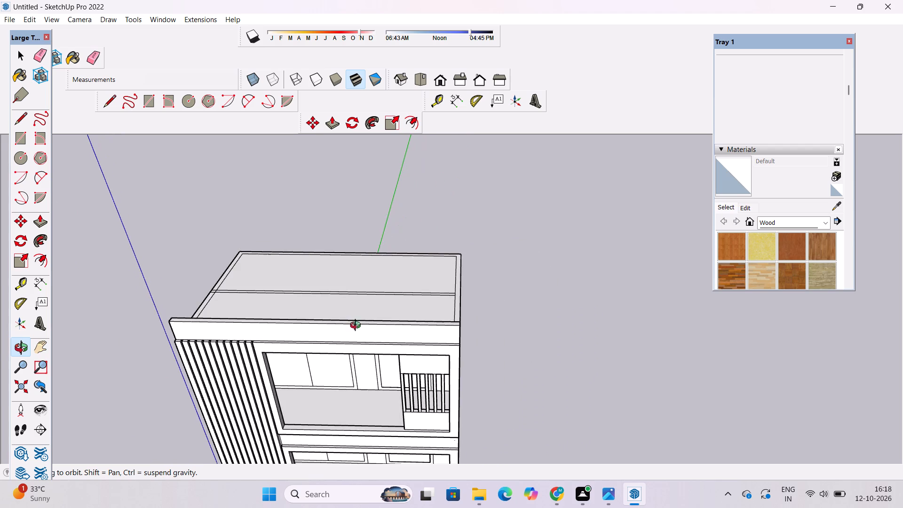
scroll(349, 330, up, 3)
shift+drag(343, 331, 350, 314)
drag(351, 313, 354, 346)
shift+drag(354, 348, 375, 339)
shift+drag(375, 339, 376, 339)
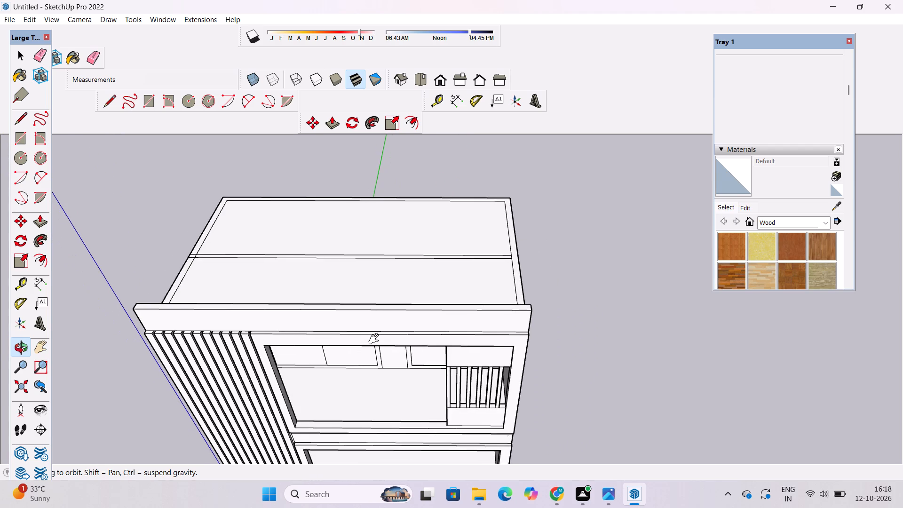
shift+drag(376, 339, 380, 338)
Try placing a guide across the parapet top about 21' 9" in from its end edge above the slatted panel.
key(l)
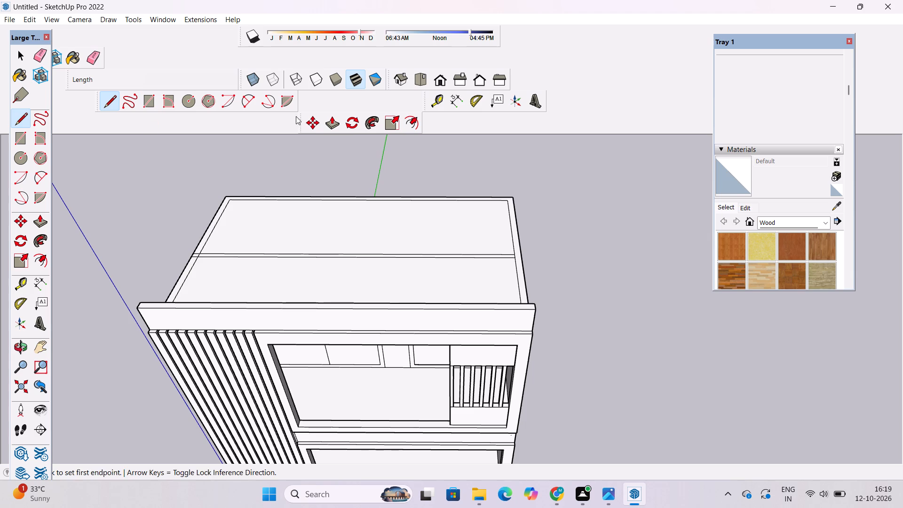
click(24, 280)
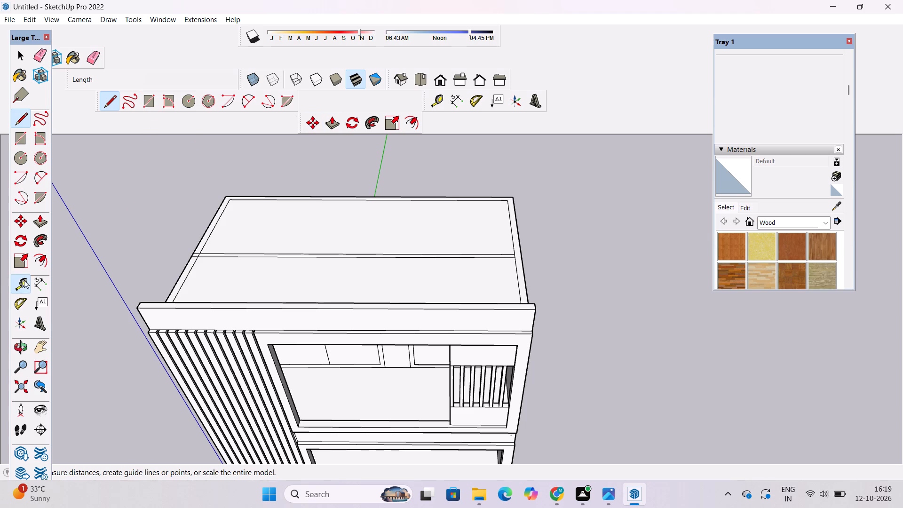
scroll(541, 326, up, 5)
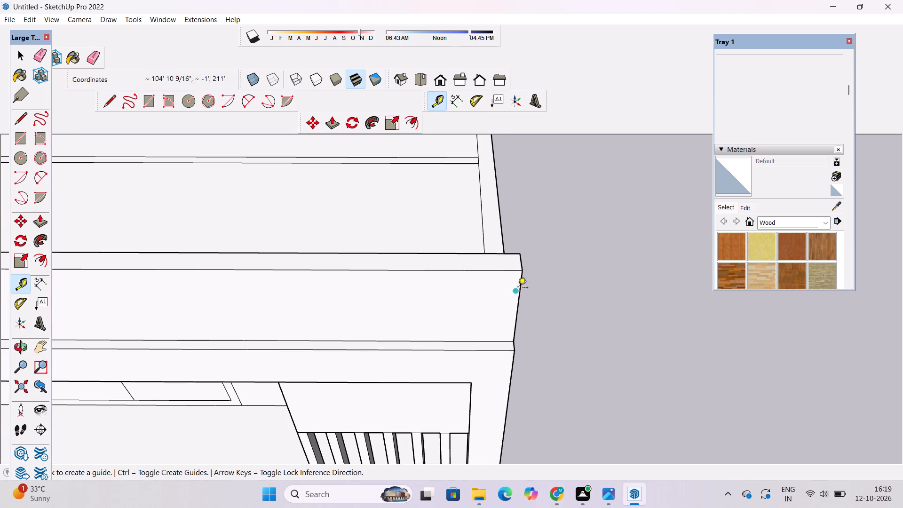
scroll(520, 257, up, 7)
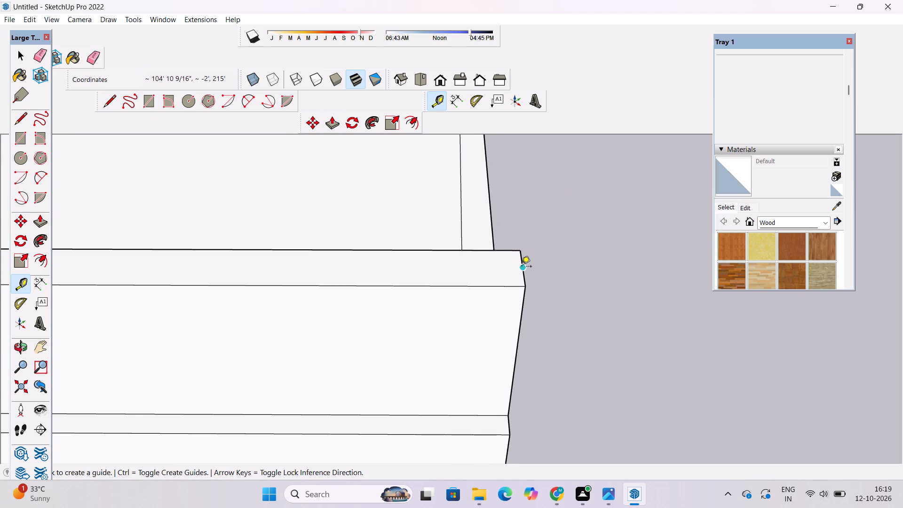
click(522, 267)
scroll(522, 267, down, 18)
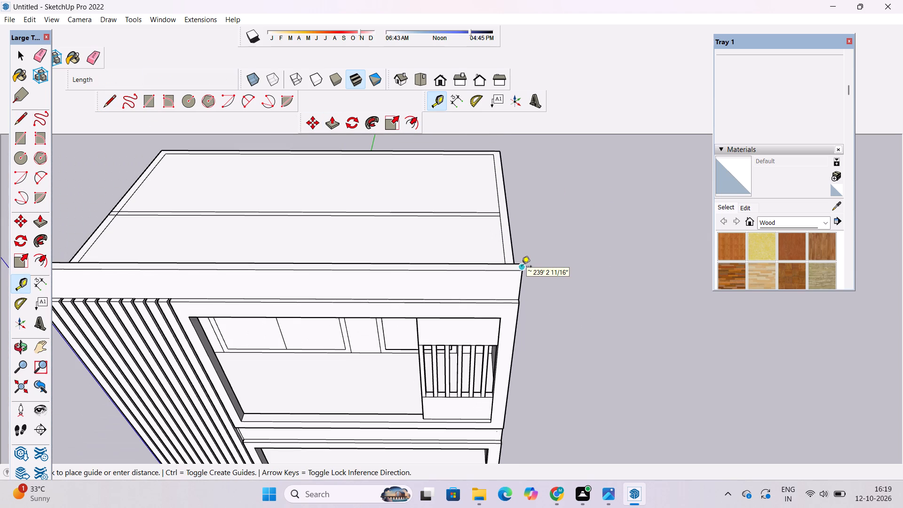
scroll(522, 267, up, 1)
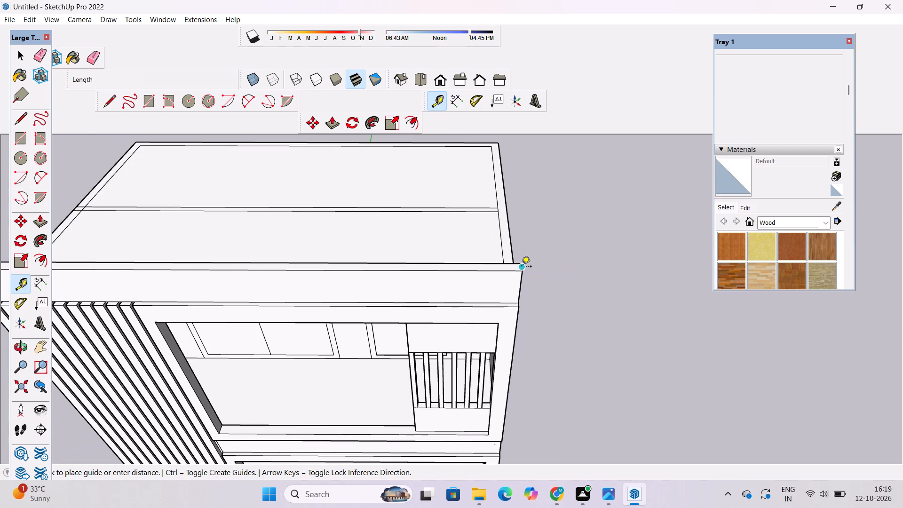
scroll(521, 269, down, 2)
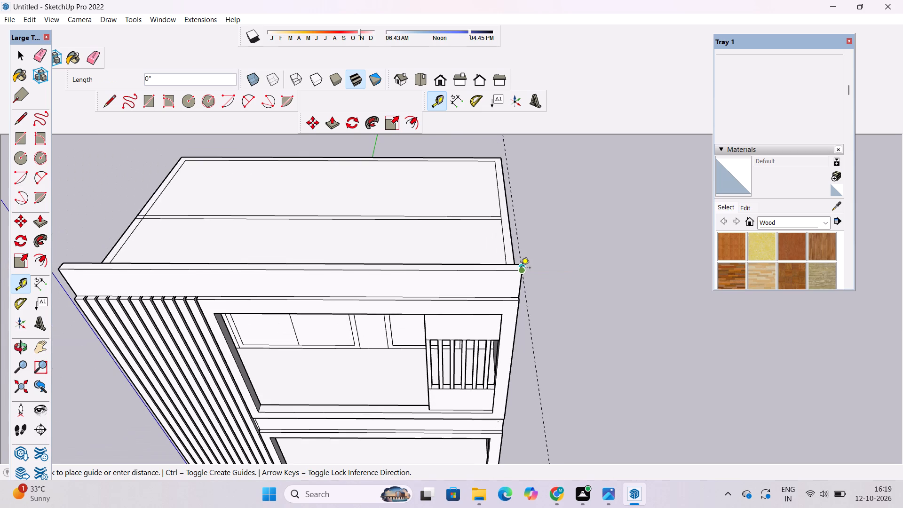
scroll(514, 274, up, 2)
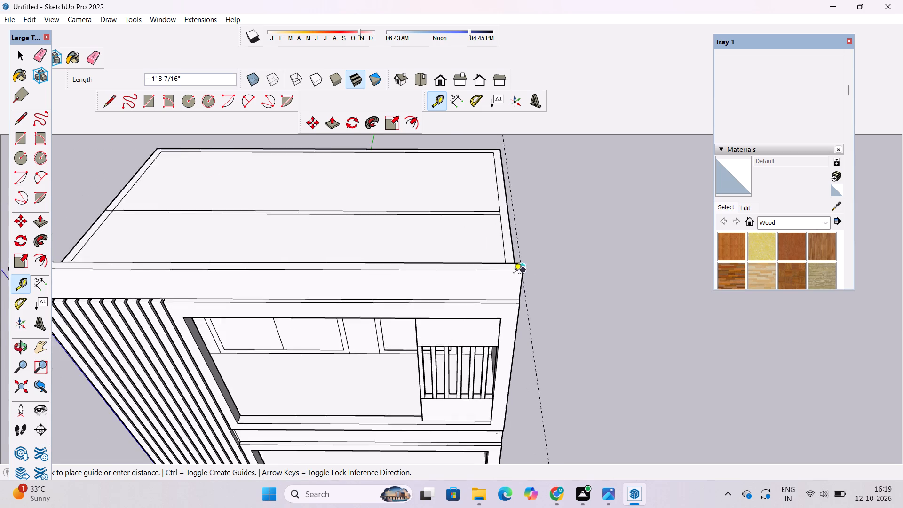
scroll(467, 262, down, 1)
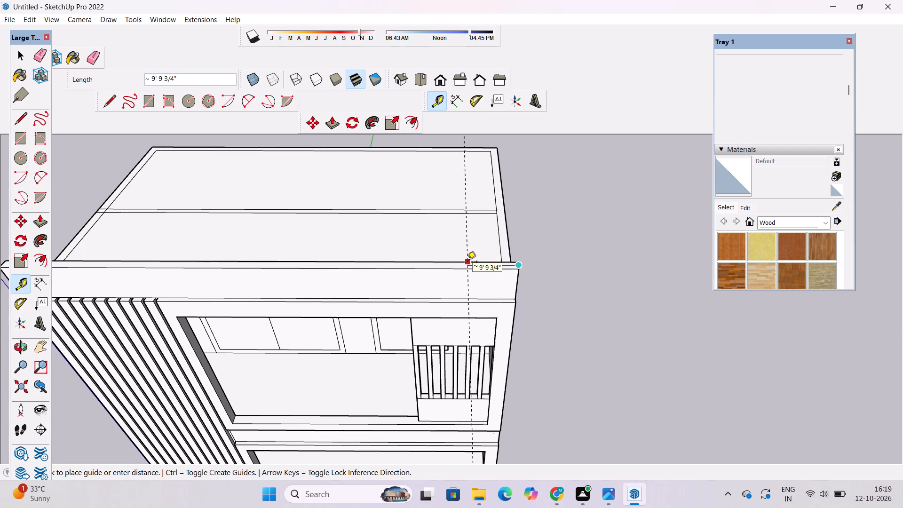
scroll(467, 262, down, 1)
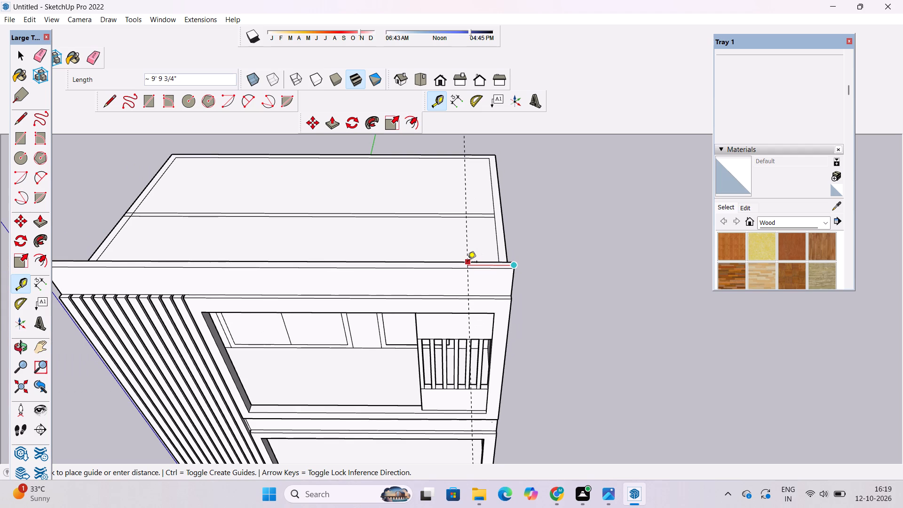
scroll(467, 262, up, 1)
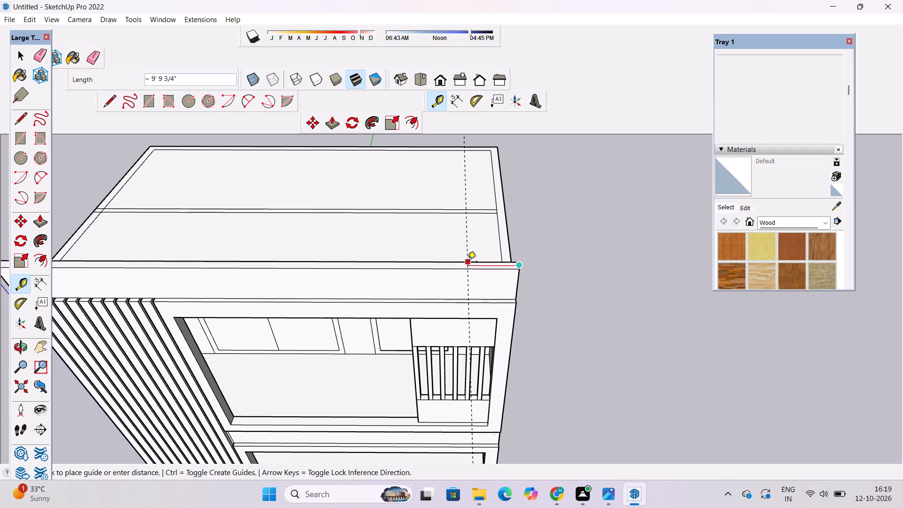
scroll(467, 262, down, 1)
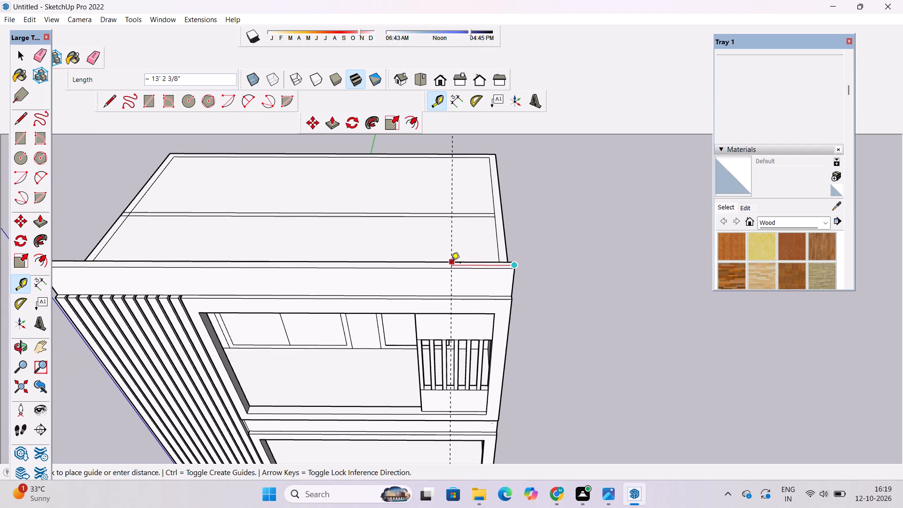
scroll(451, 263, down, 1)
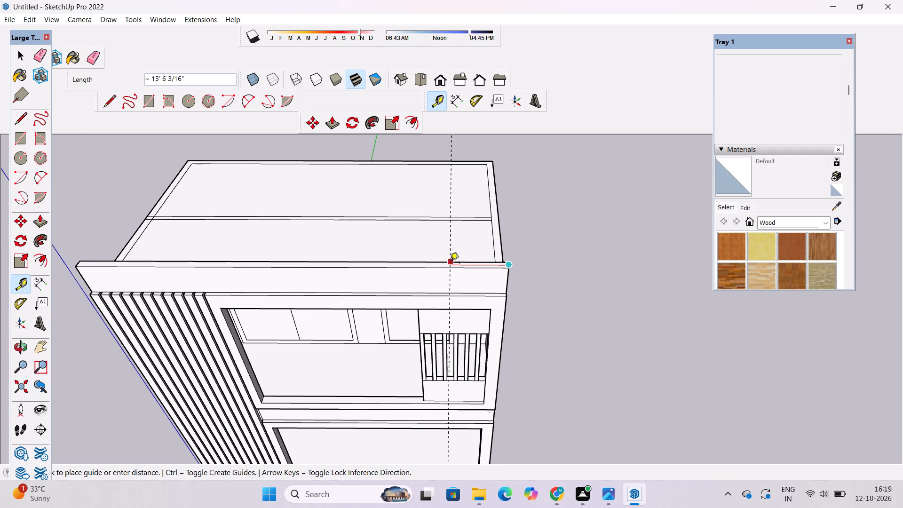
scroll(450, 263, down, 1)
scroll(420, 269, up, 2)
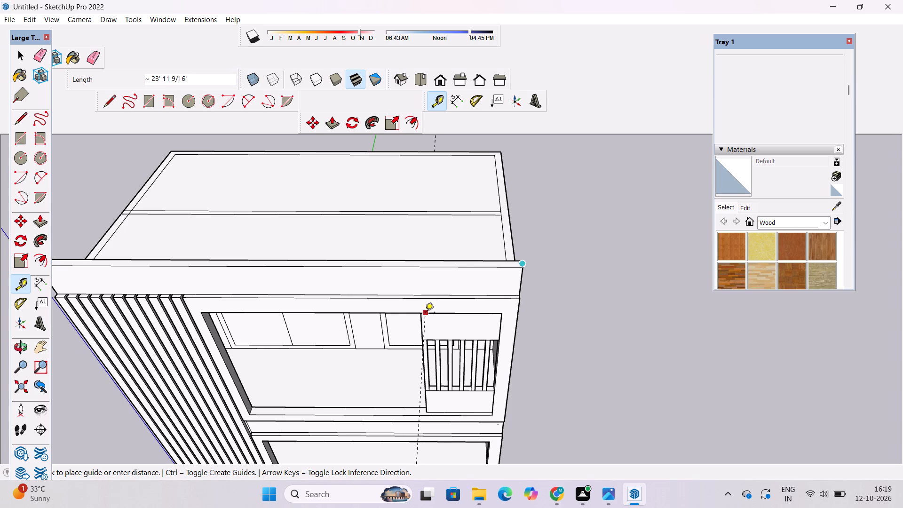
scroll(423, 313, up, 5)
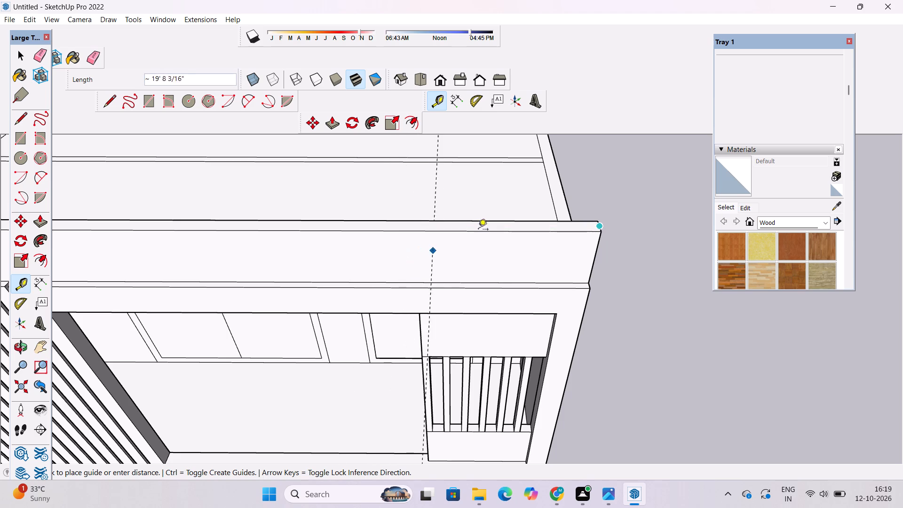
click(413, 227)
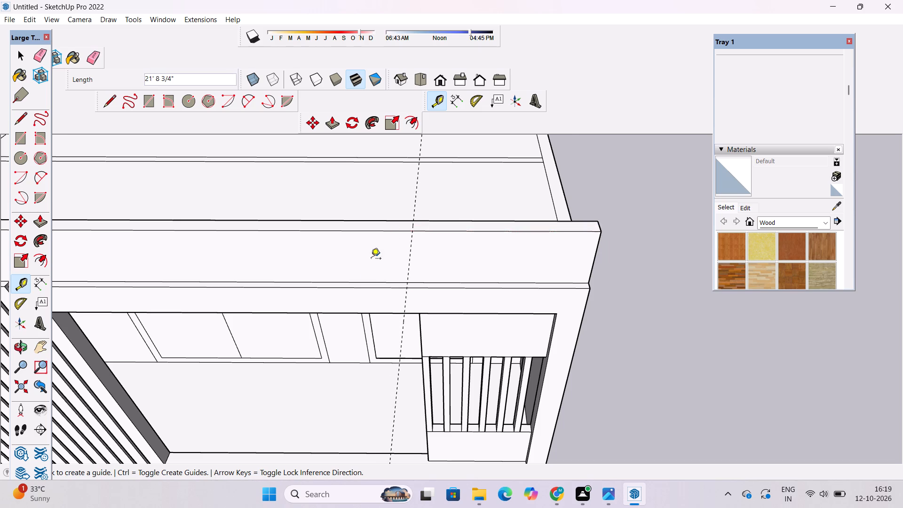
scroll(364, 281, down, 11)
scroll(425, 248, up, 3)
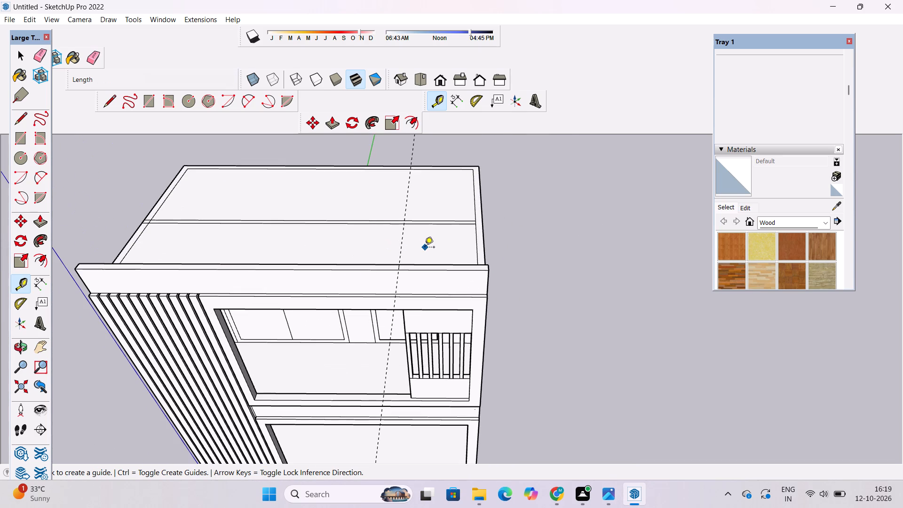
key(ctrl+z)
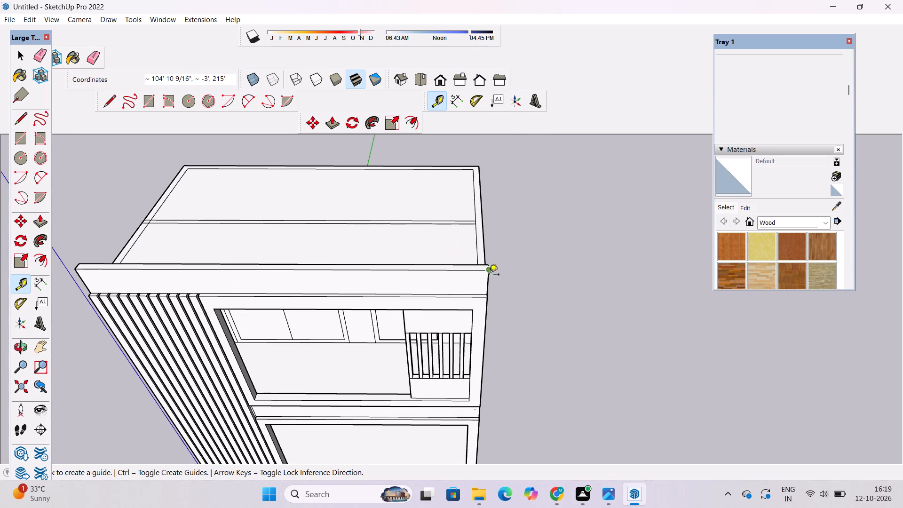
Place a guide across the parapet top 23' in from its end edge above the slatted panel.
scroll(492, 270, up, 8)
scroll(438, 252, down, 3)
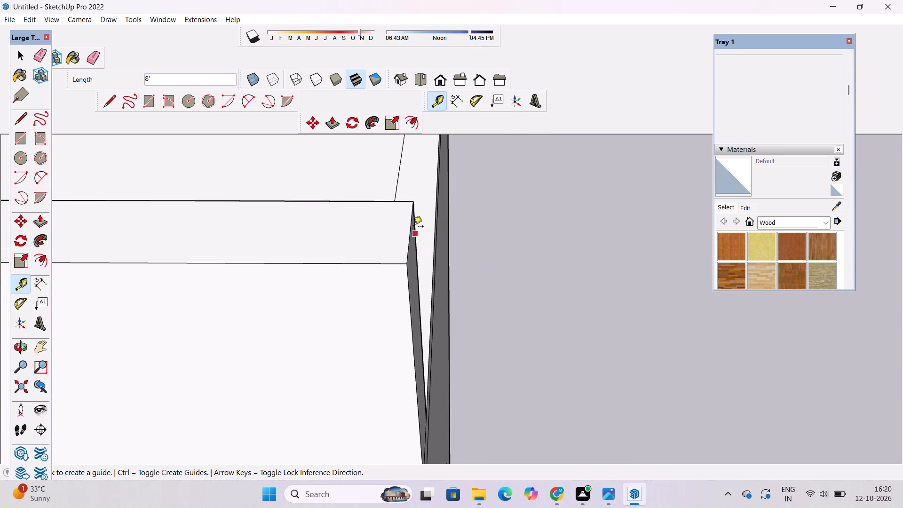
click(411, 231)
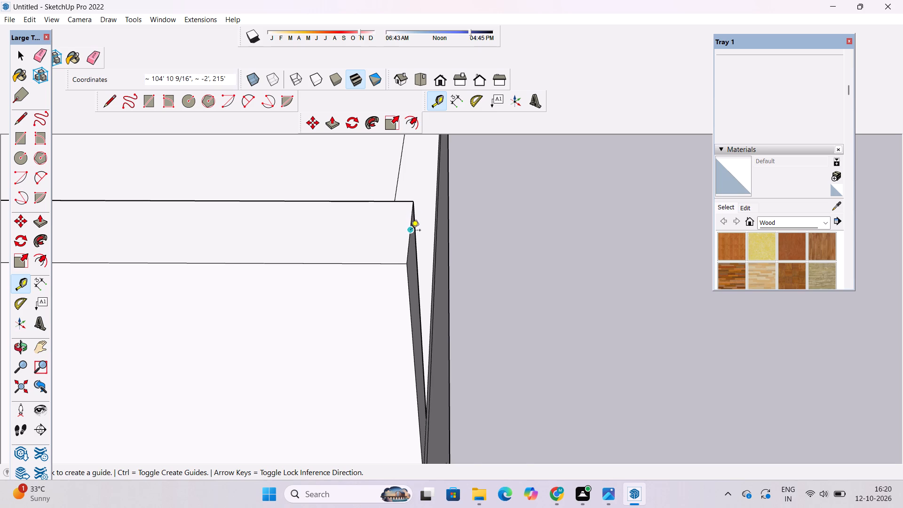
scroll(547, 231, down, 6)
scroll(441, 227, down, 1)
scroll(402, 225, up, 1)
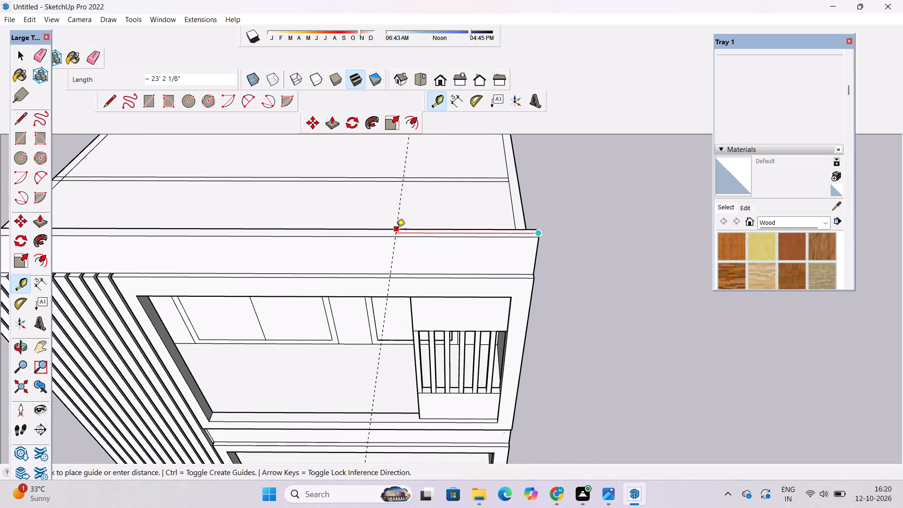
text(23')
key(Return)
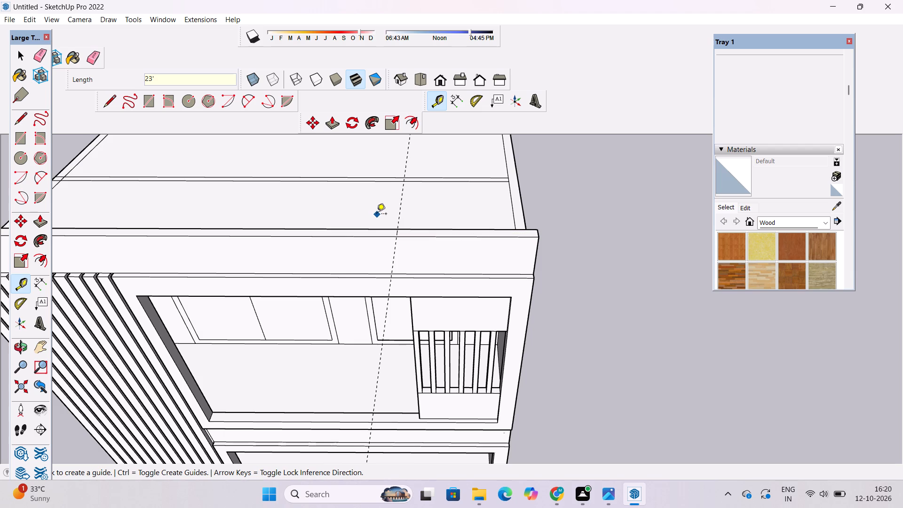
Check the distance between the new guide and the parapet's end corner above the slatted panel with the Dimension tool.
scroll(373, 253, up, 1)
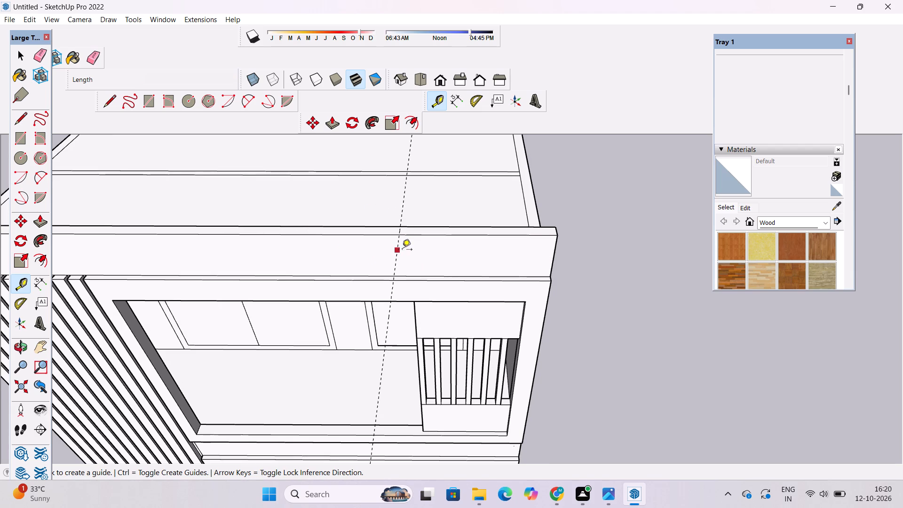
scroll(418, 243, down, 2)
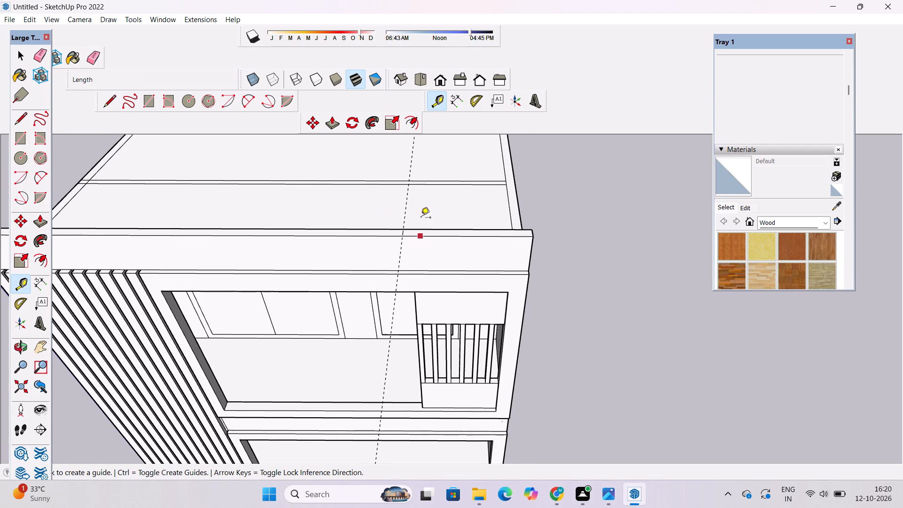
click(36, 280)
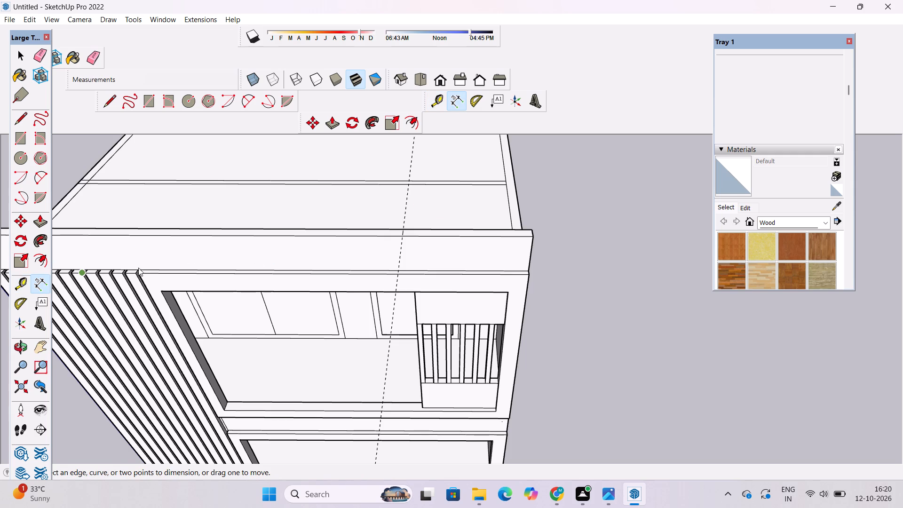
click(398, 238)
click(532, 235)
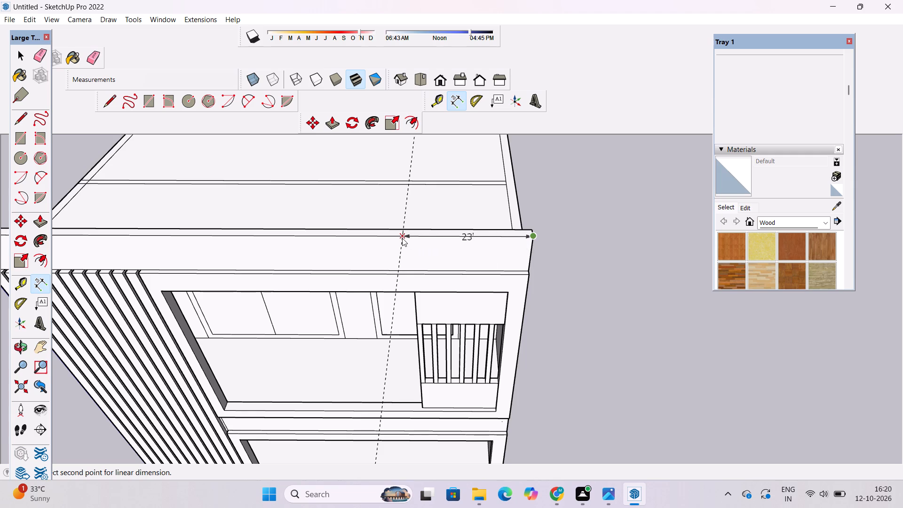
click(402, 236)
key(space)
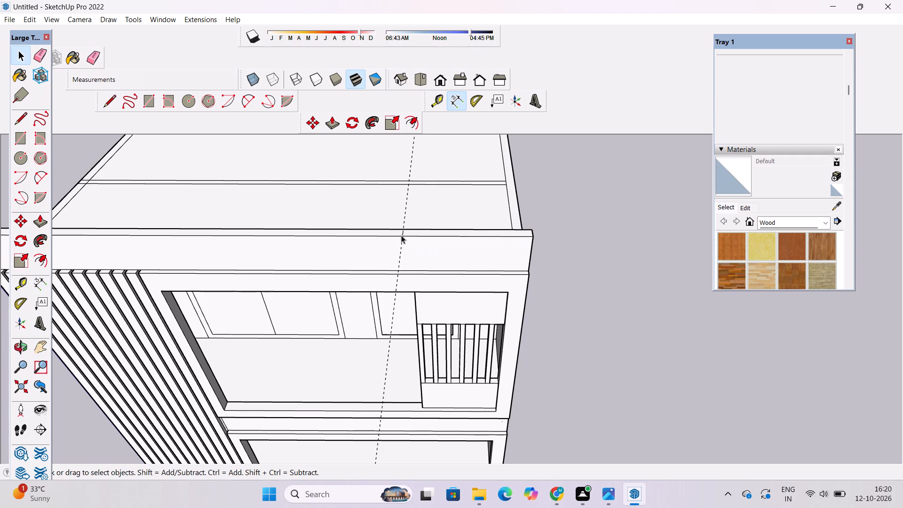
Place a matching guide 23' in from the parapet's opposite end edge, above the ribbed section.
text(t)
scroll(447, 238, down, 4)
scroll(162, 221, up, 5)
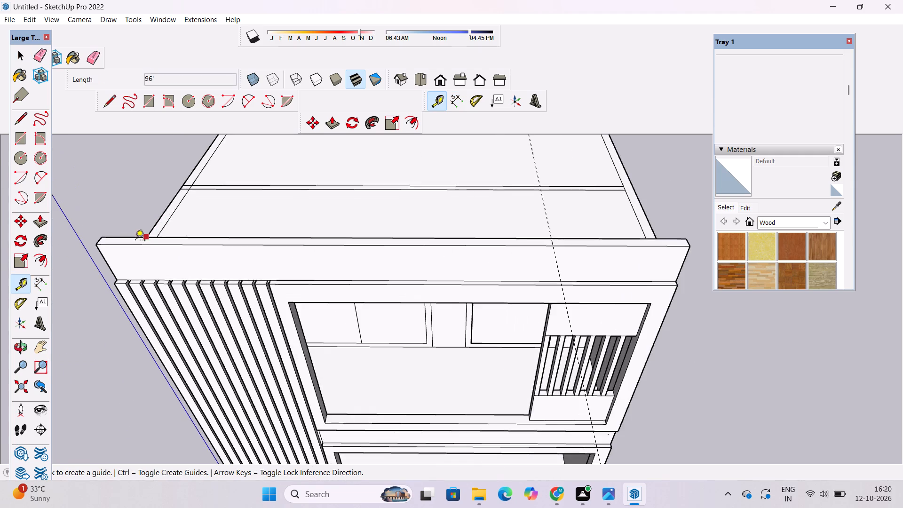
scroll(135, 241, up, 7)
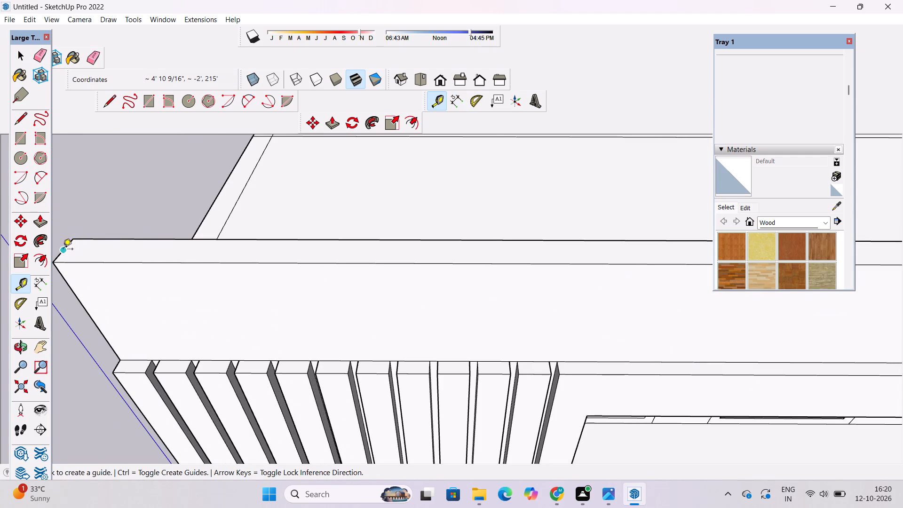
click(63, 250)
text(23')
key(Return)
Examine from the front how the two parapet guides line up with the ribs, opening and slatted panel.
scroll(173, 273, down, 11)
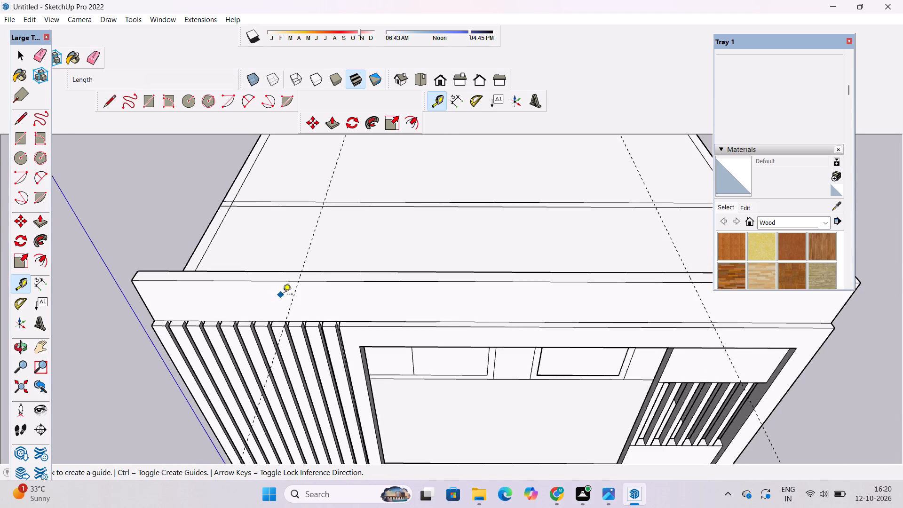
scroll(281, 295, down, 3)
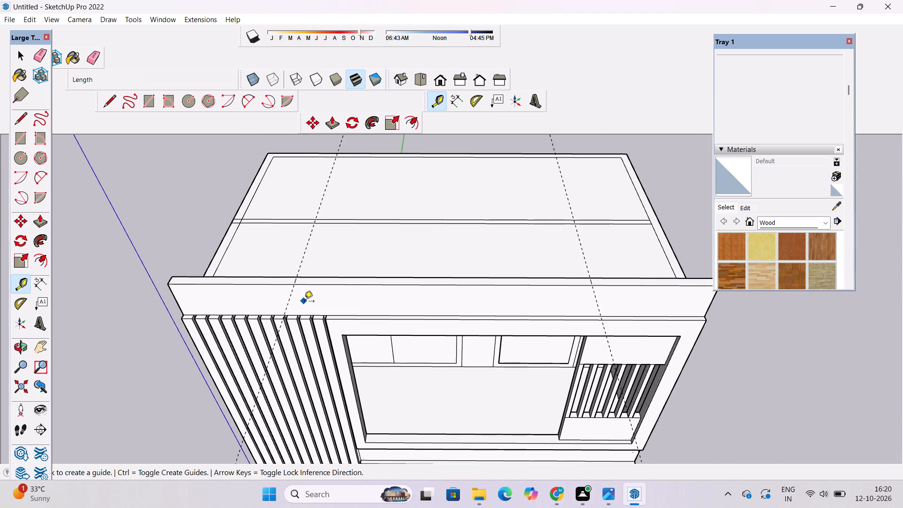
key(o)
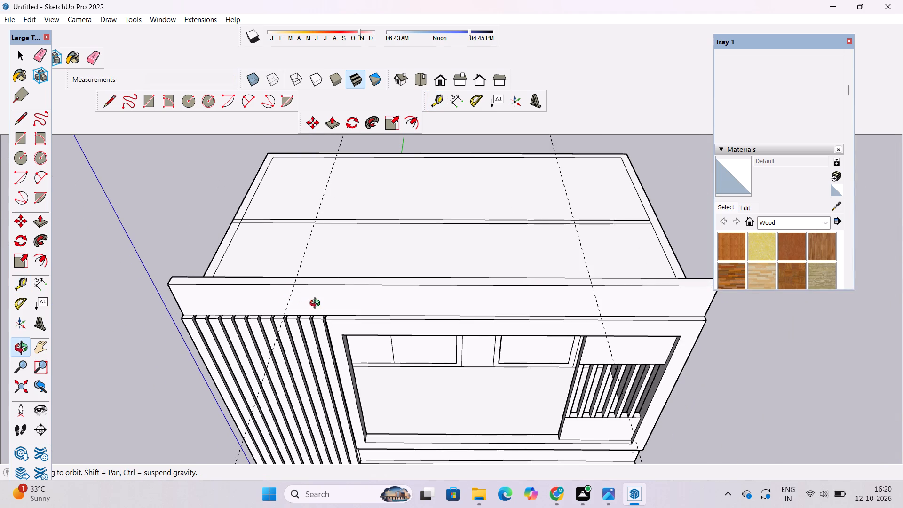
drag(317, 354, 312, 190)
drag(357, 217, 358, 233)
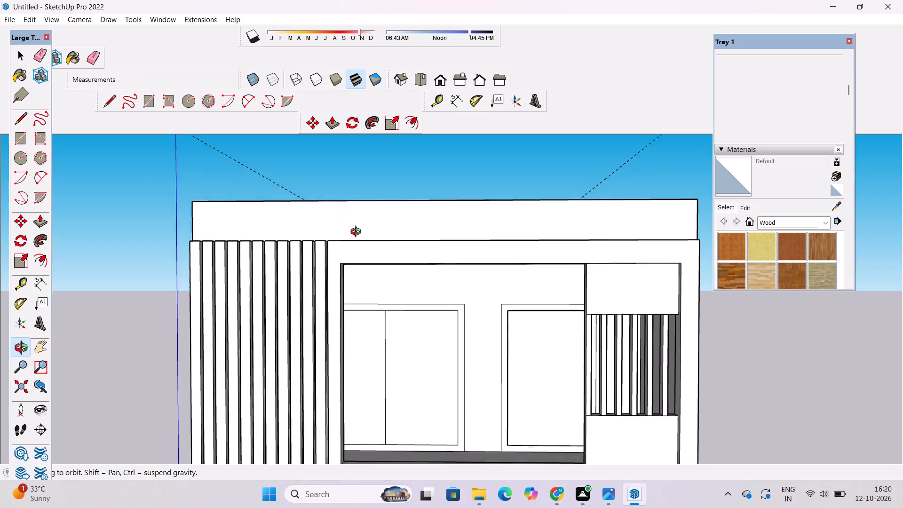
drag(358, 233, 358, 257)
scroll(358, 257, down, 5)
shift+drag(377, 248, 347, 238)
drag(472, 243, 470, 198)
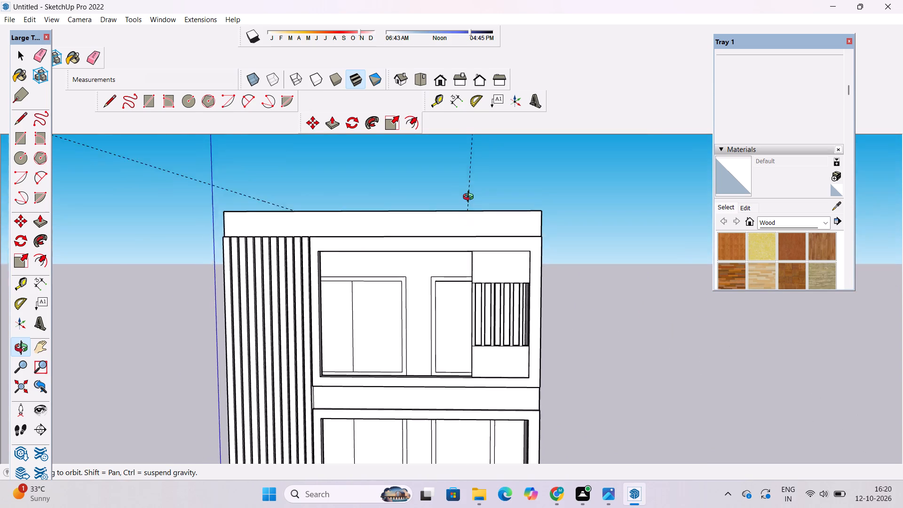
Examine from the front and above how the two parapet guides relate to the ribs, opening and slatted panel.
drag(470, 198, 470, 182)
drag(368, 222, 367, 230)
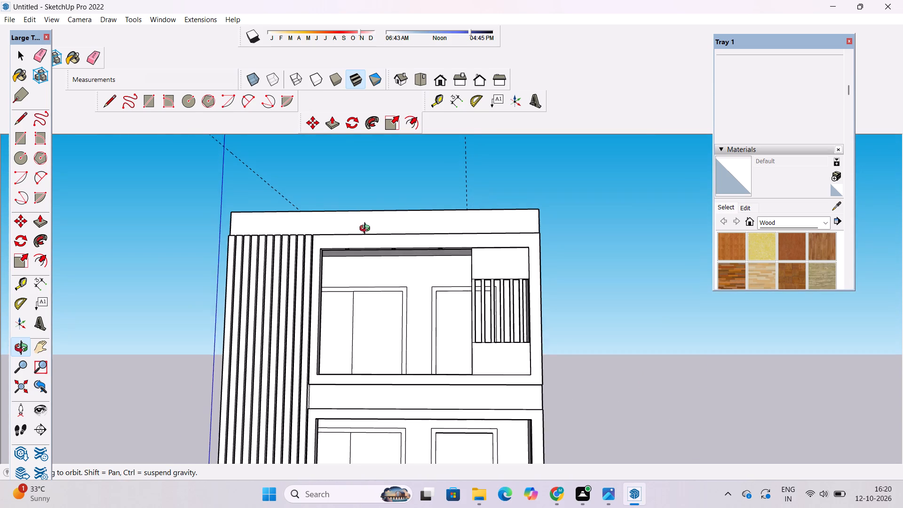
drag(367, 230, 367, 233)
shift+drag(367, 235, 383, 206)
drag(383, 209, 382, 221)
scroll(380, 215, down, 5)
drag(380, 207, 405, 322)
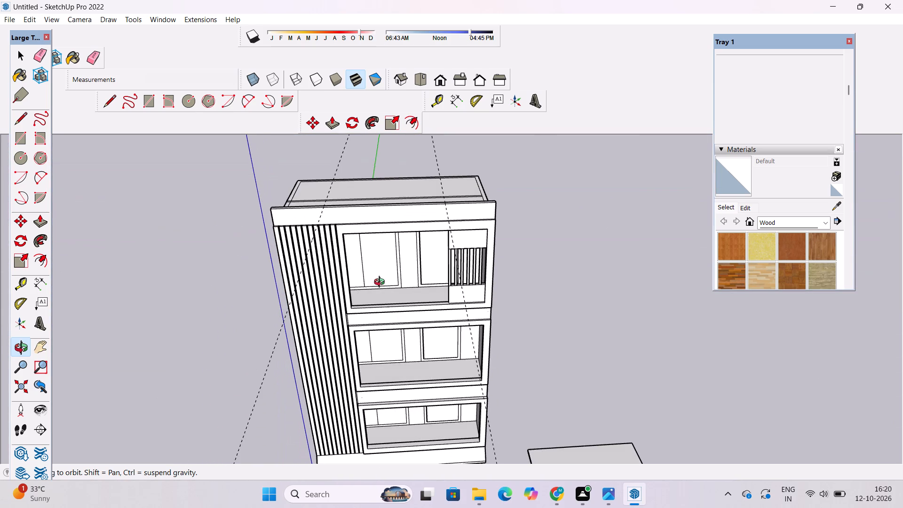
shift+drag(345, 235, 395, 286)
drag(401, 295, 376, 300)
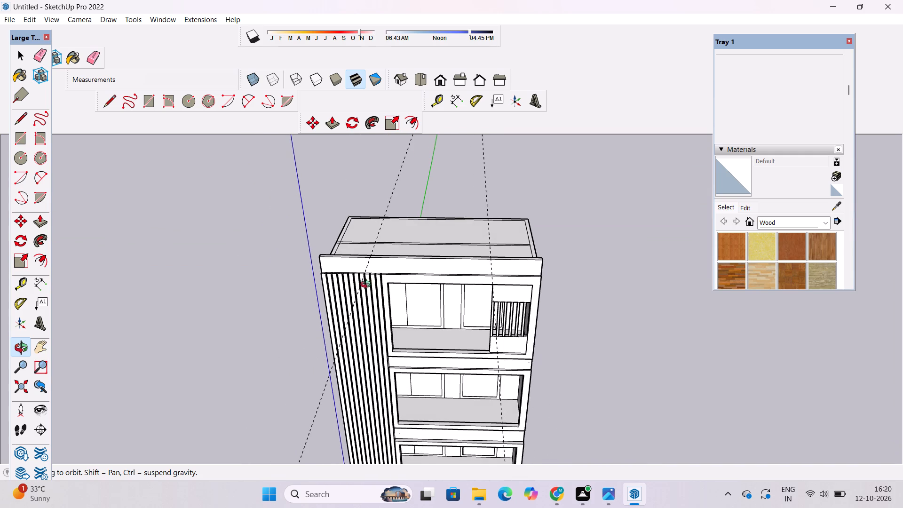
scroll(362, 273, up, 4)
shift+drag(379, 262, 312, 260)
drag(318, 260, 333, 298)
shift+drag(346, 278, 401, 255)
drag(401, 264, 398, 270)
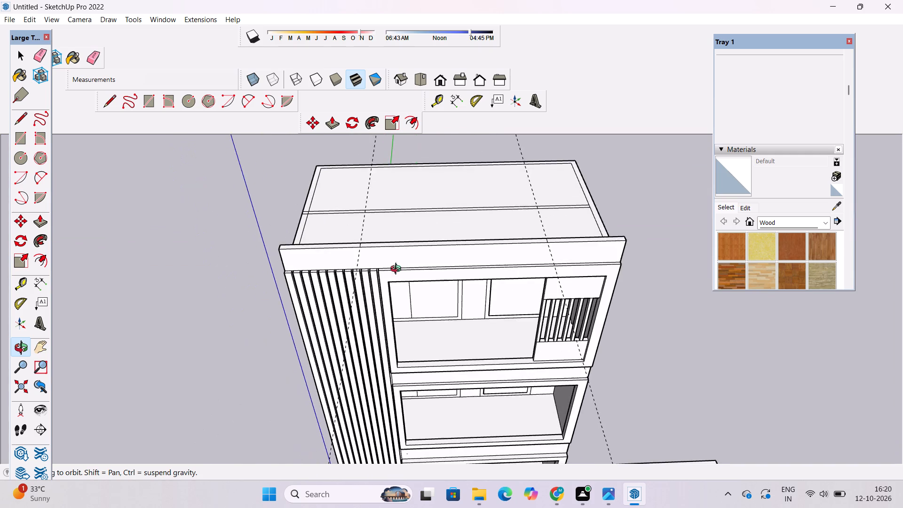
drag(398, 270, 375, 290)
Replace the guide above the ribbed section with one 26' in from the parapet's end edge.
key(ctrl+z)
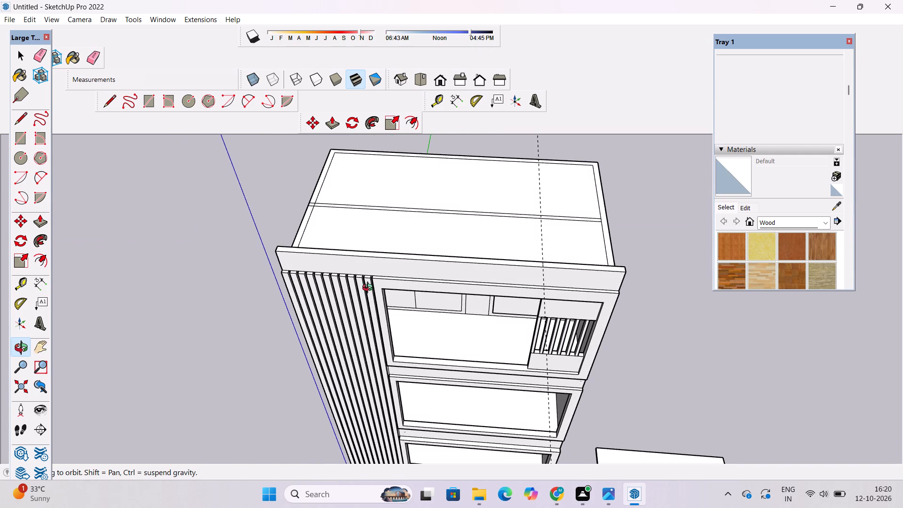
key(t)
scroll(278, 256, up, 10)
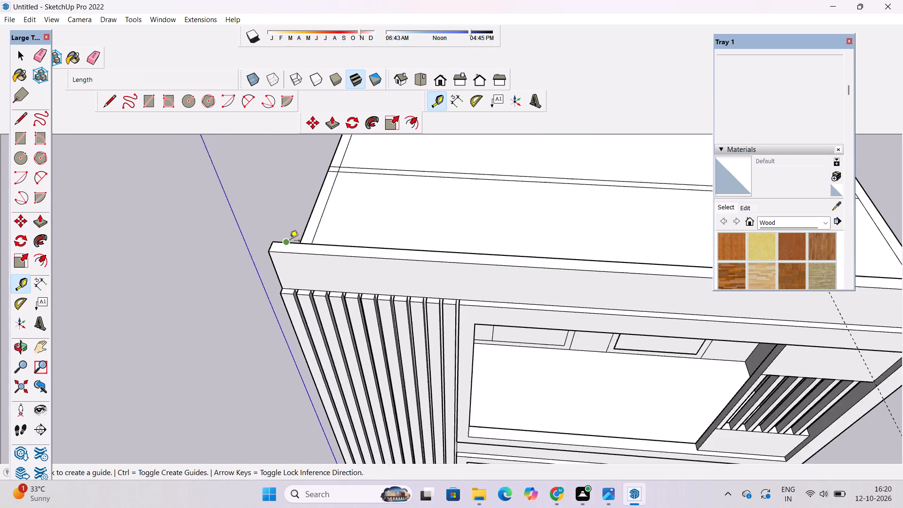
scroll(290, 241, up, 5)
scroll(244, 249, down, 4)
scroll(223, 258, up, 1)
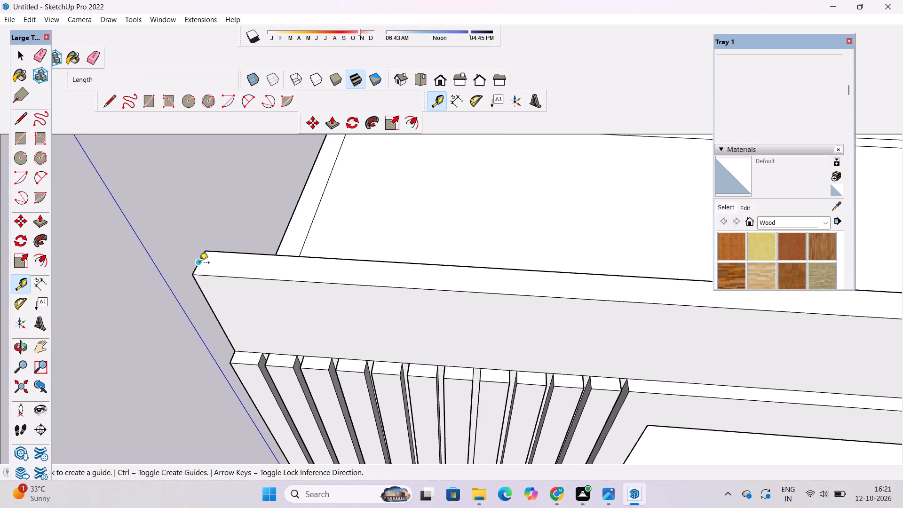
click(199, 263)
text(26')
key(Return)
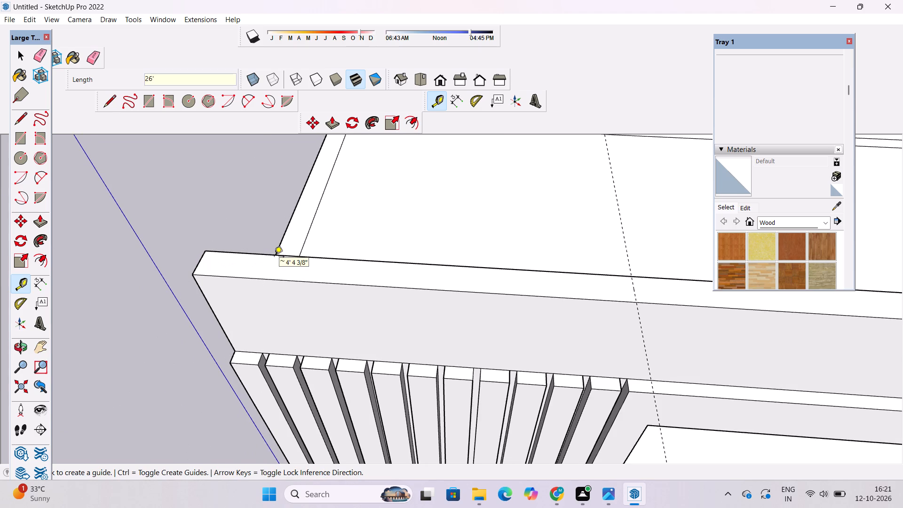
Draw a 2' line across the parapet top along each of the two guides, dividing off both end sections.
scroll(246, 279, down, 4)
scroll(38, 284, down, 4)
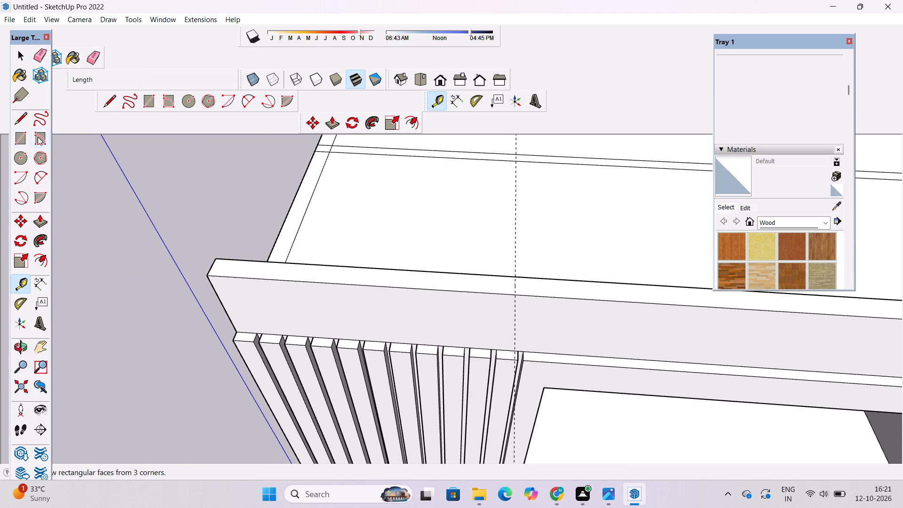
click(107, 100)
scroll(207, 246, down, 4)
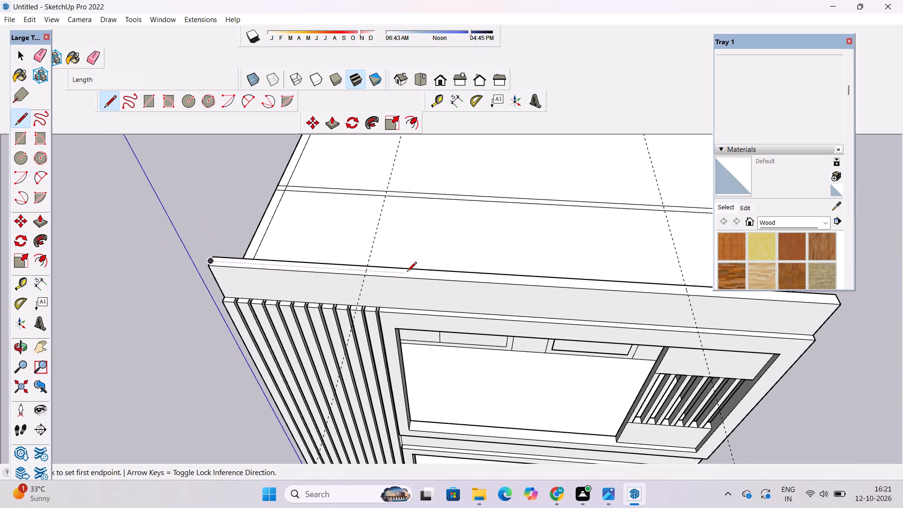
scroll(356, 275, up, 10)
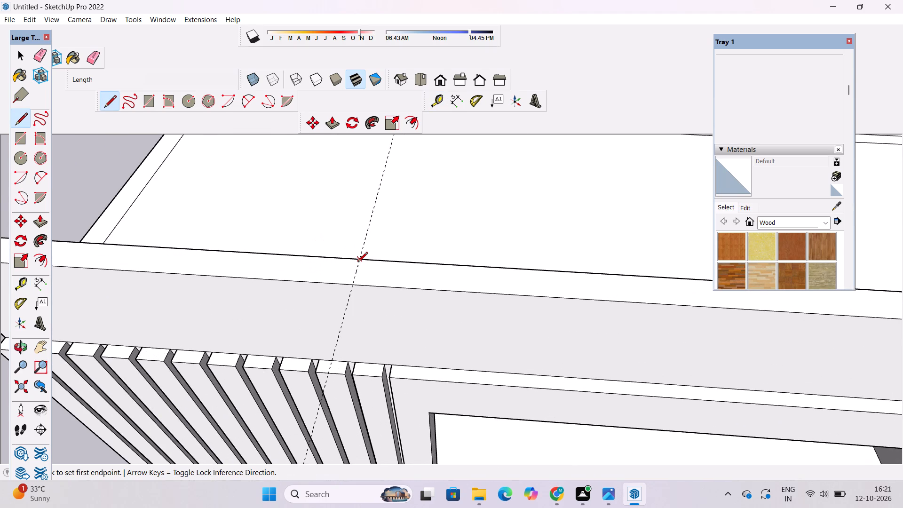
click(359, 259)
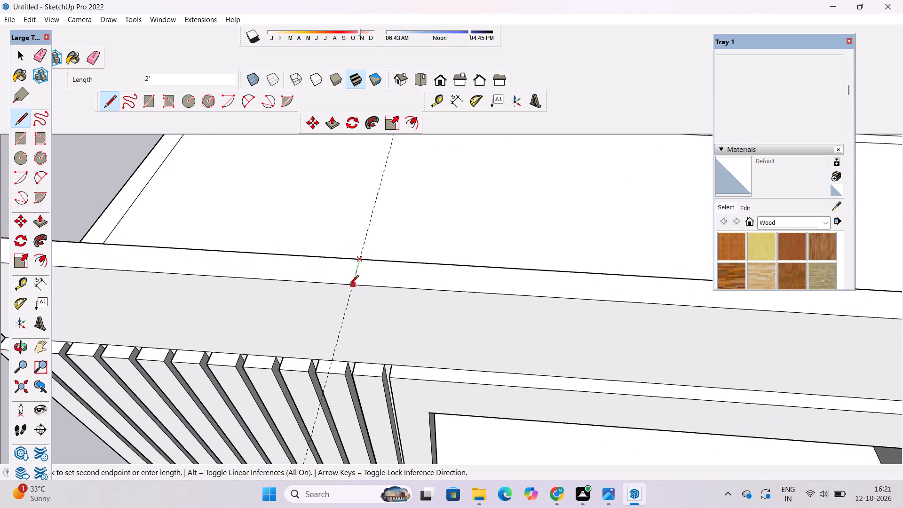
click(353, 286)
scroll(325, 291, down, 10)
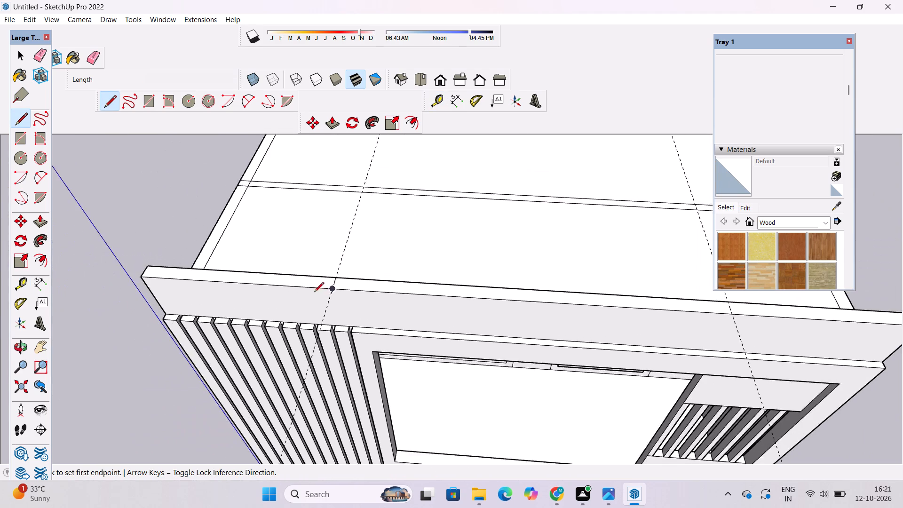
scroll(314, 293, down, 7)
scroll(500, 305, up, 7)
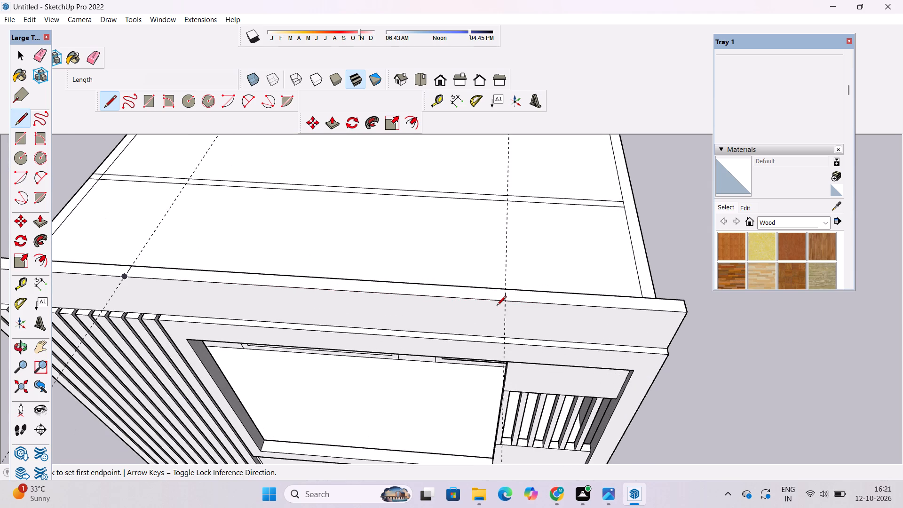
scroll(492, 300, up, 8)
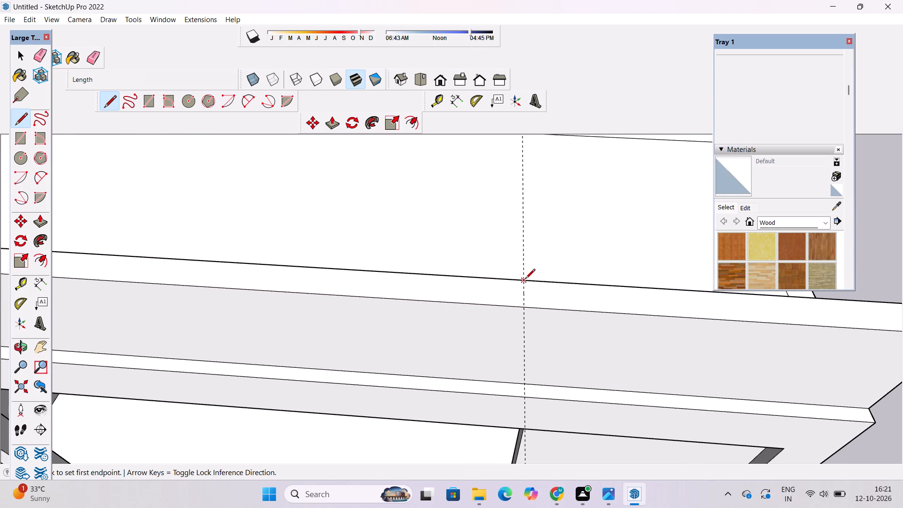
click(525, 279)
click(525, 307)
key(space)
Erase both guides crossing the roof and parapet.
scroll(483, 290, down, 9)
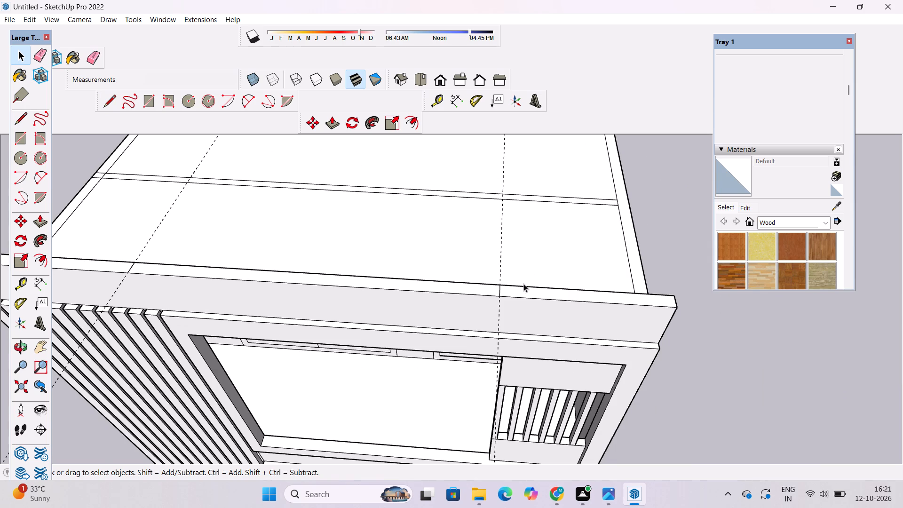
key(e)
click(501, 235)
drag(155, 220, 157, 222)
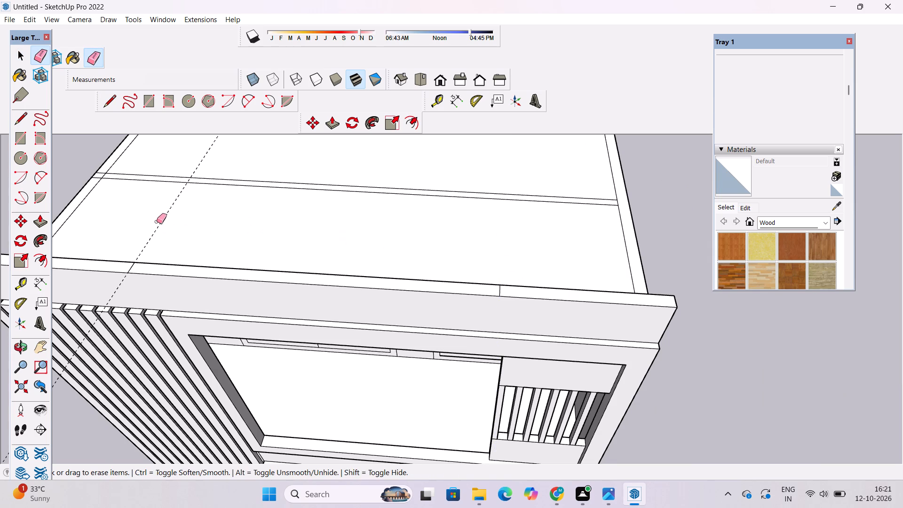
drag(157, 222, 160, 228)
key(space)
Examine the divided parapet top together with the roof and front facade.
key(o)
scroll(286, 243, down, 2)
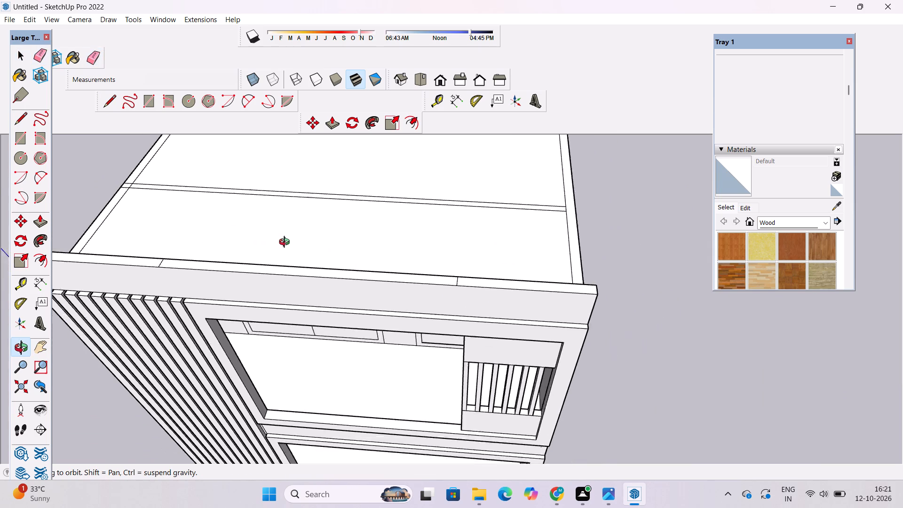
scroll(286, 243, down, 2)
shift+drag(288, 283, 289, 290)
drag(289, 290, 295, 224)
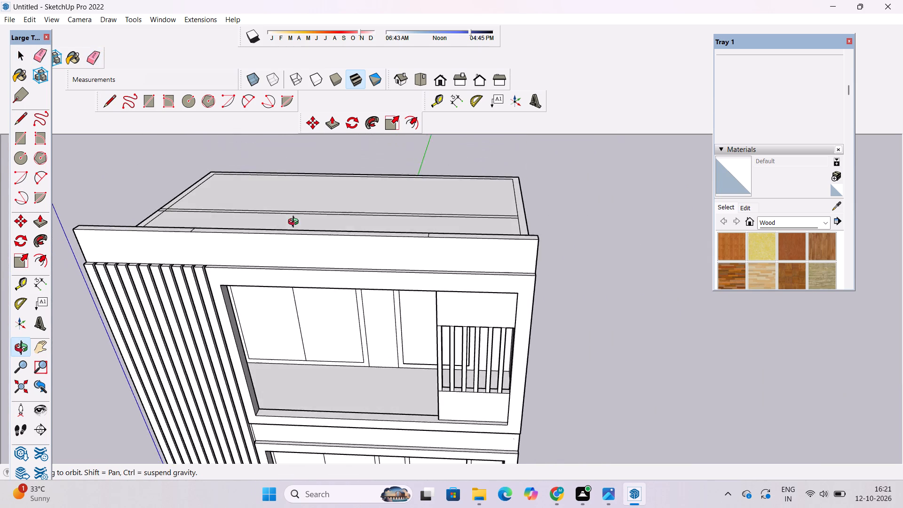
shift+drag(295, 223, 315, 265)
scroll(321, 240, down, 6)
drag(271, 289, 279, 235)
shift+drag(279, 235, 283, 266)
drag(288, 276, 308, 324)
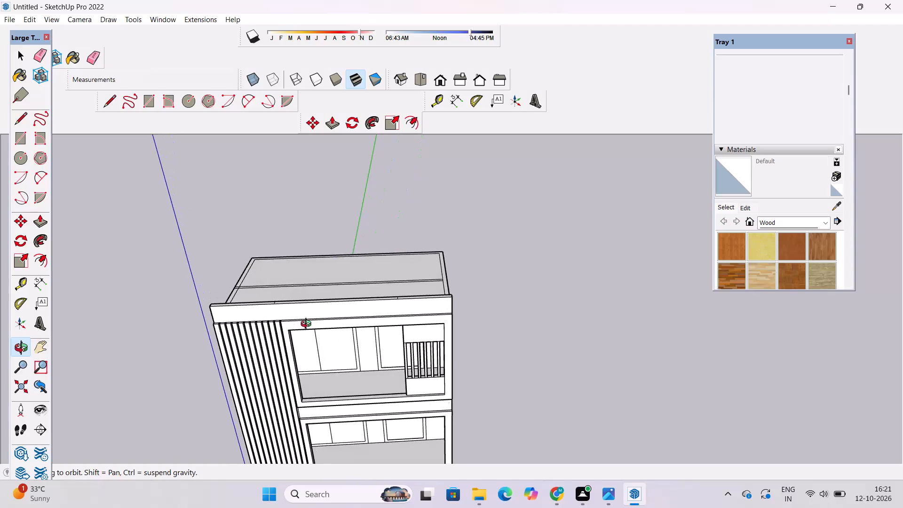
shift+drag(308, 325, 310, 334)
drag(310, 334, 282, 354)
Push/Pull the top face of the parapet's end section above the slatted panel up by 26'.
key(p)
scroll(341, 300, up, 10)
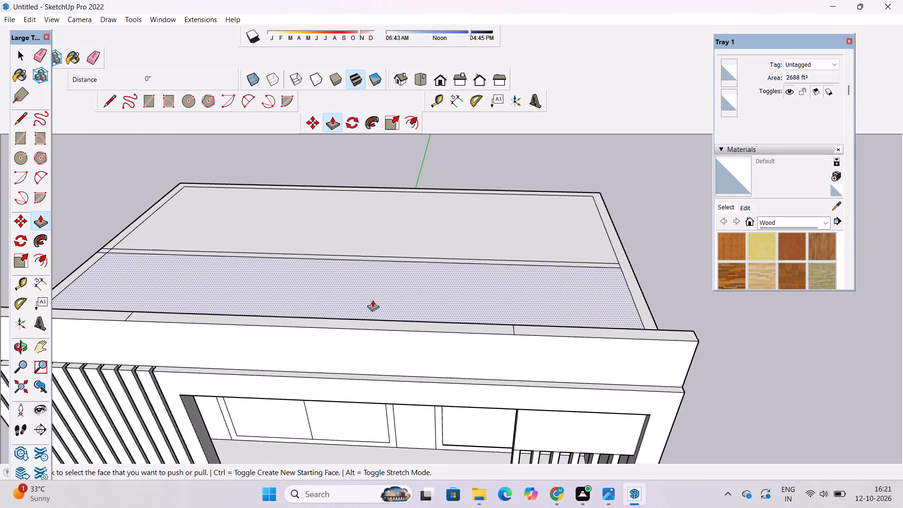
scroll(261, 270, down, 5)
scroll(400, 272, up, 5)
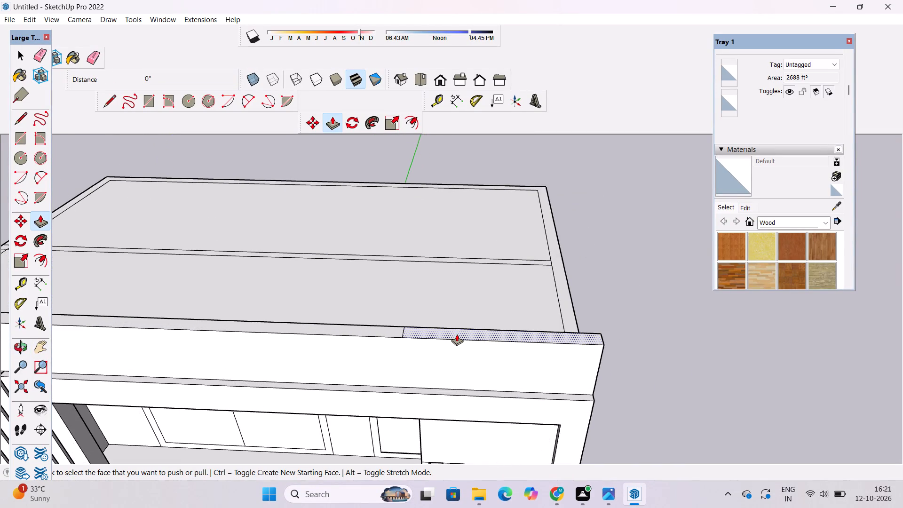
click(457, 334)
scroll(447, 295, down, 4)
scroll(412, 234, down, 5)
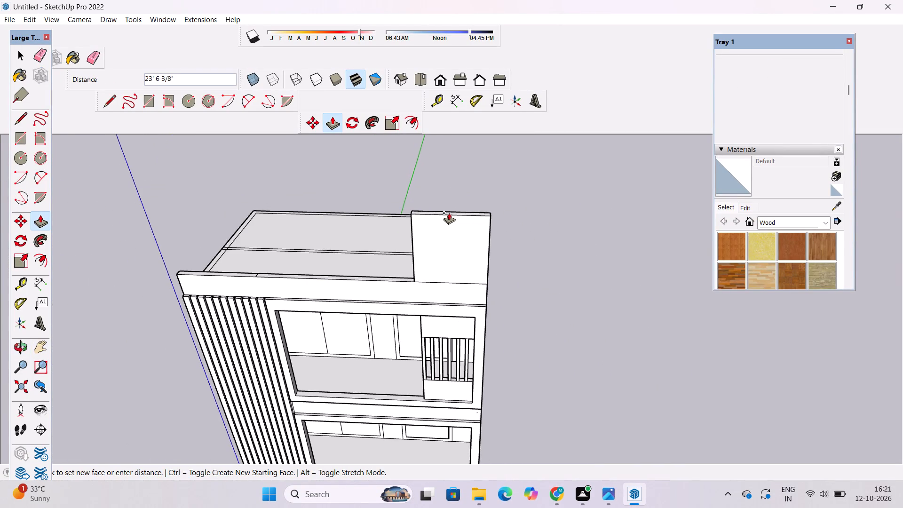
scroll(449, 212, up, 5)
key(o)
drag(405, 329, 402, 261)
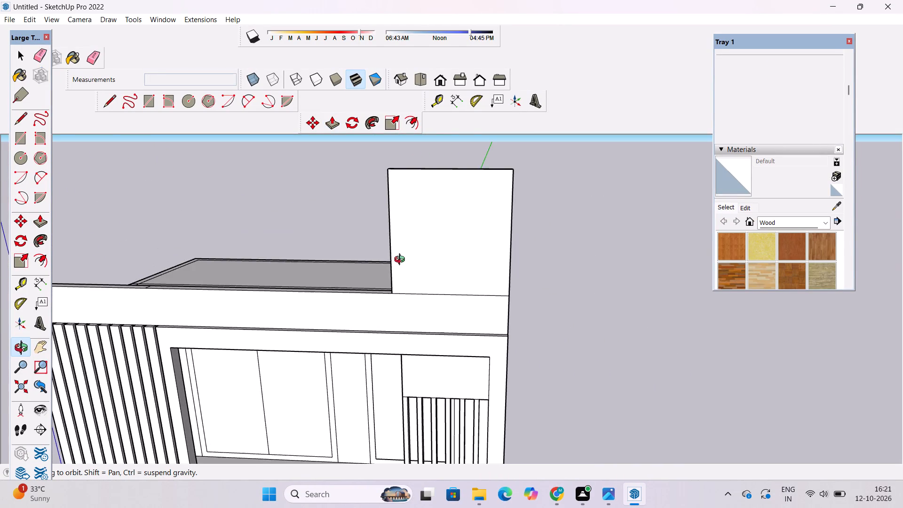
shift+drag(402, 261, 402, 308)
scroll(356, 199, down, 4)
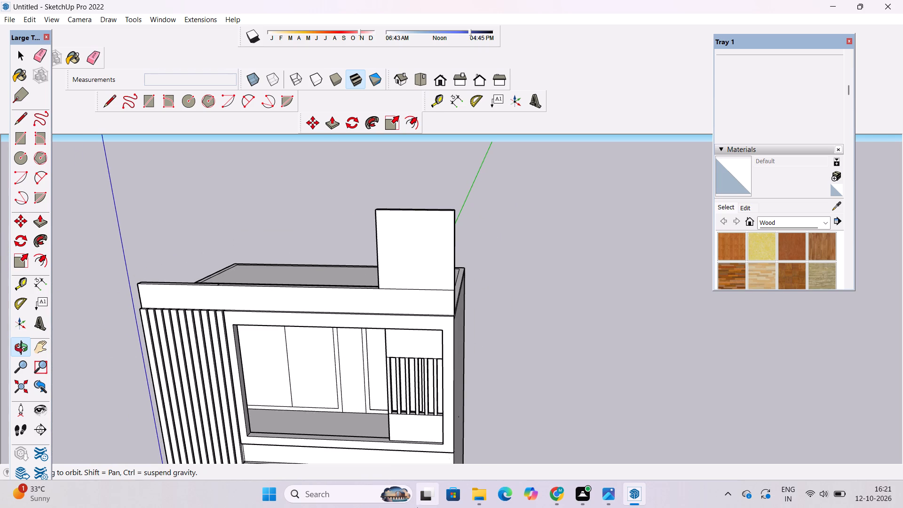
scroll(476, 296, down, 3)
drag(437, 341, 451, 317)
scroll(429, 238, up, 4)
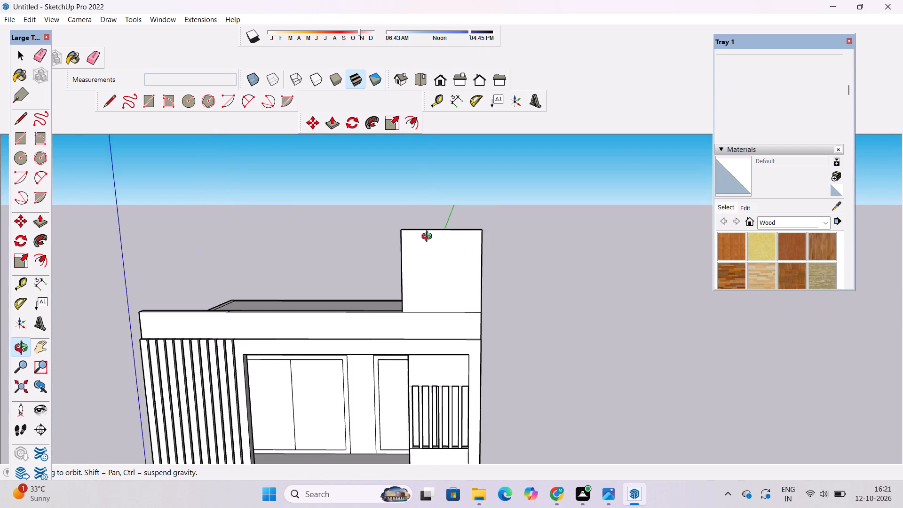
scroll(429, 238, up, 3)
scroll(429, 240, down, 1)
shift+drag(428, 252, 392, 283)
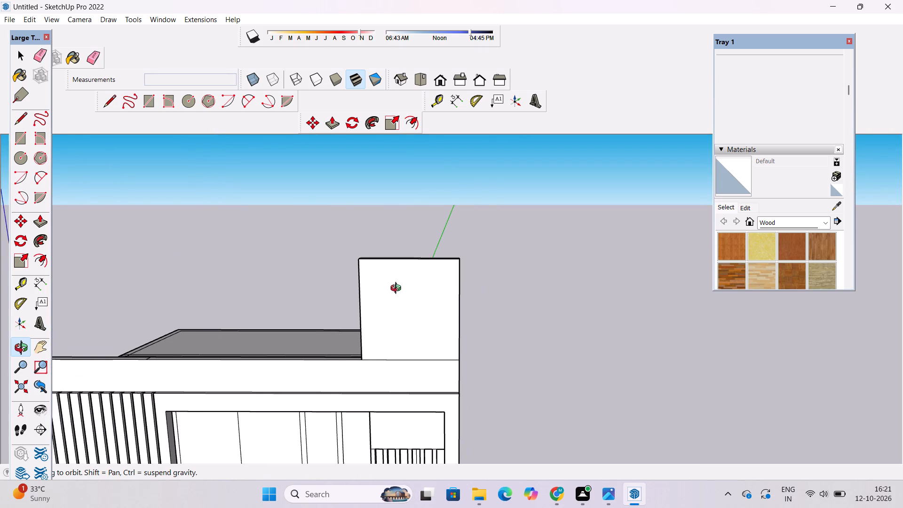
key(p)
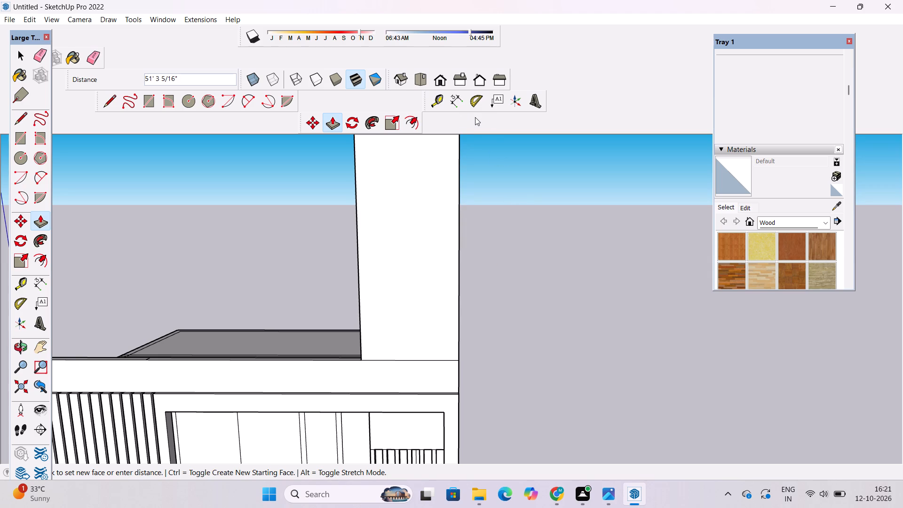
text(26')
key(Return)
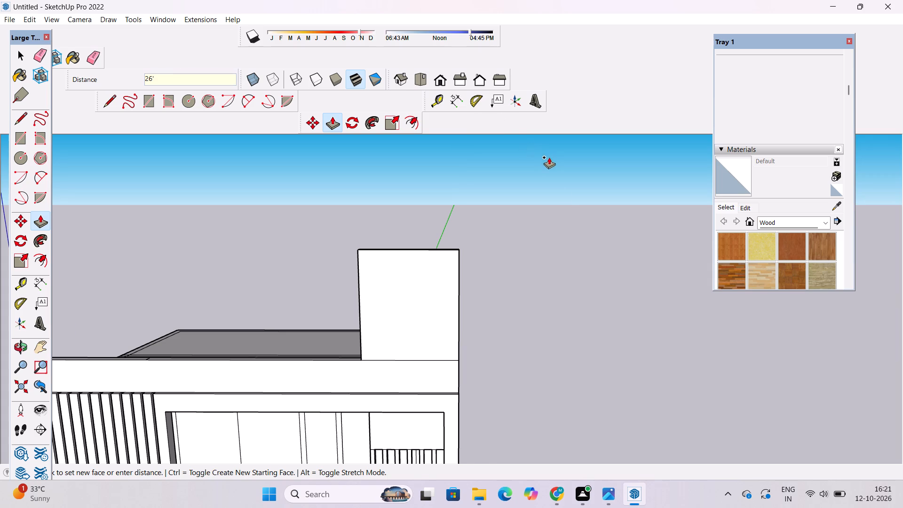
Push/Pull the parapet's end section above the ribs up 26', level with the raised section above the slatted panel.
scroll(549, 158, down, 4)
scroll(279, 260, up, 3)
scroll(239, 321, up, 5)
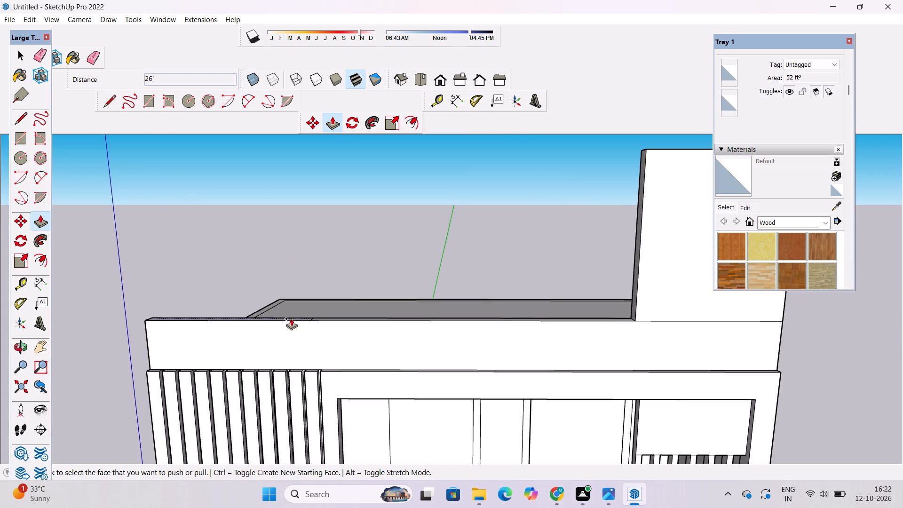
click(291, 318)
scroll(278, 289, down, 4)
scroll(356, 278, down, 1)
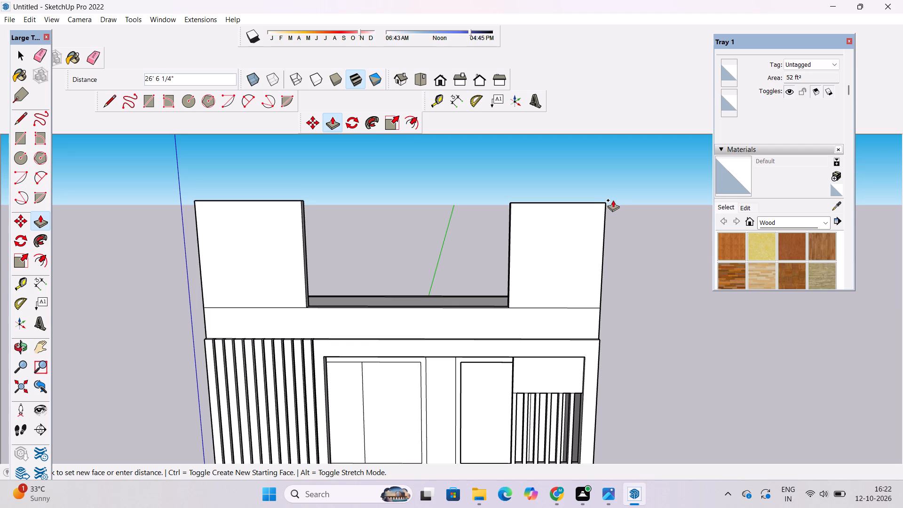
click(604, 201)
Examine the two raised parapet blocks from the front and from the building's side.
scroll(348, 238, down, 2)
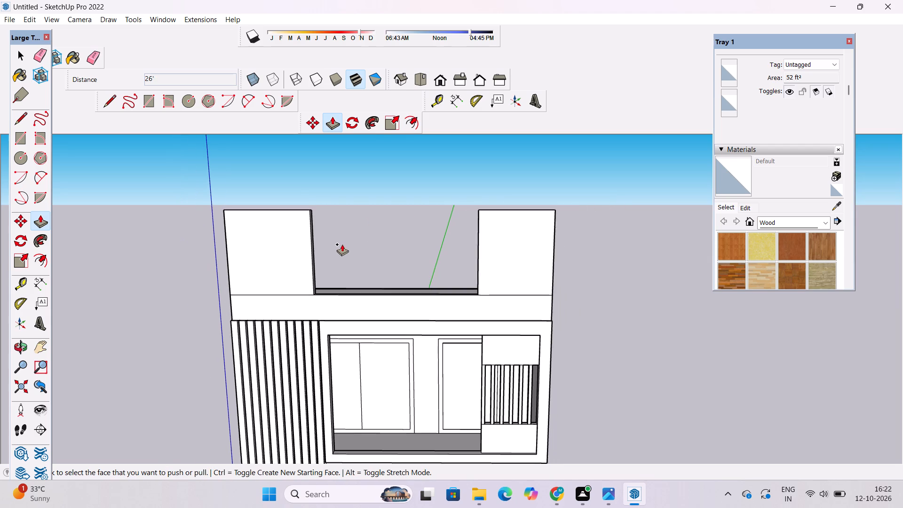
scroll(342, 244, down, 1)
key(space)
text(o)
drag(438, 299, 363, 341)
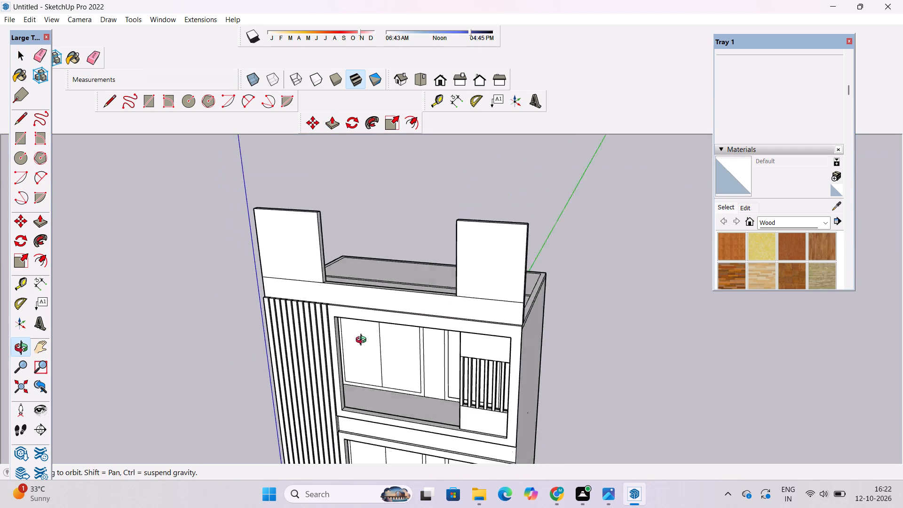
drag(363, 341, 275, 363)
drag(274, 362, 280, 342)
drag(287, 337, 246, 345)
scroll(243, 343, up, 2)
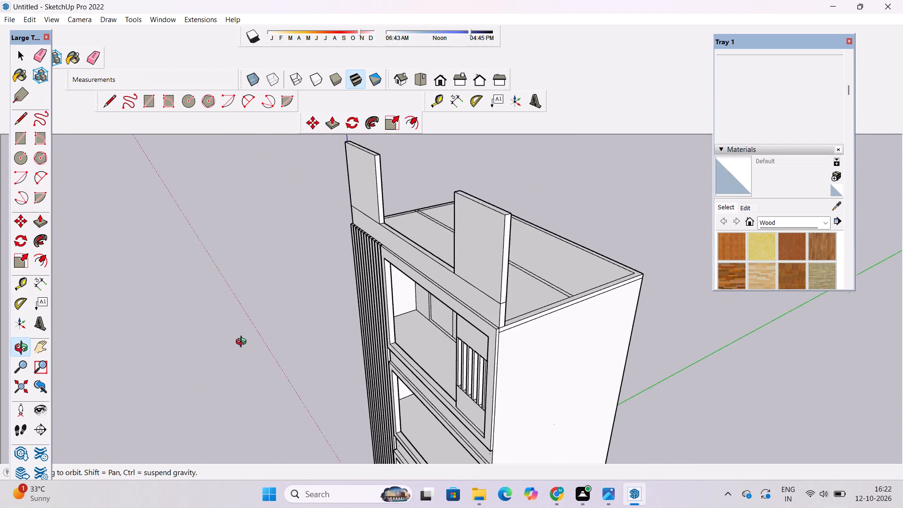
Erase the seam lines at the outer end of the raised parapet block above the slatted panel, on its inner and side faces.
scroll(243, 343, up, 1)
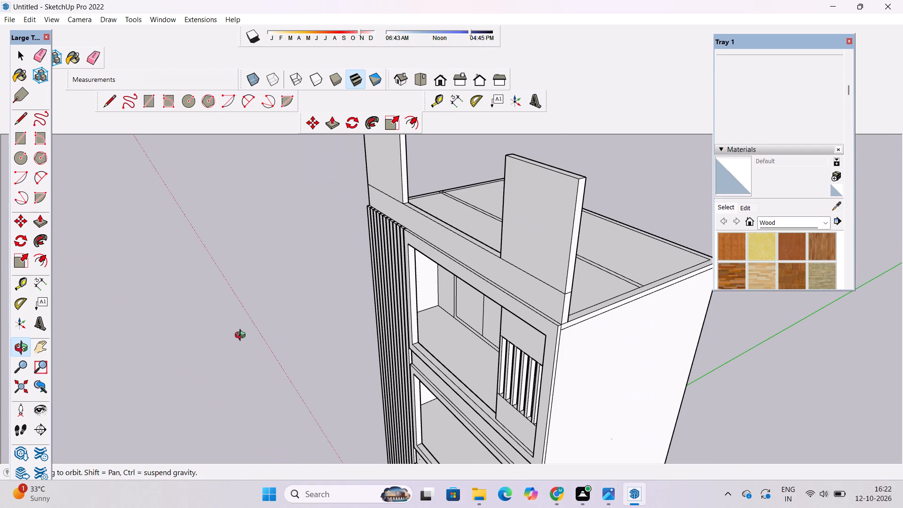
scroll(242, 336, up, 1)
scroll(241, 334, down, 1)
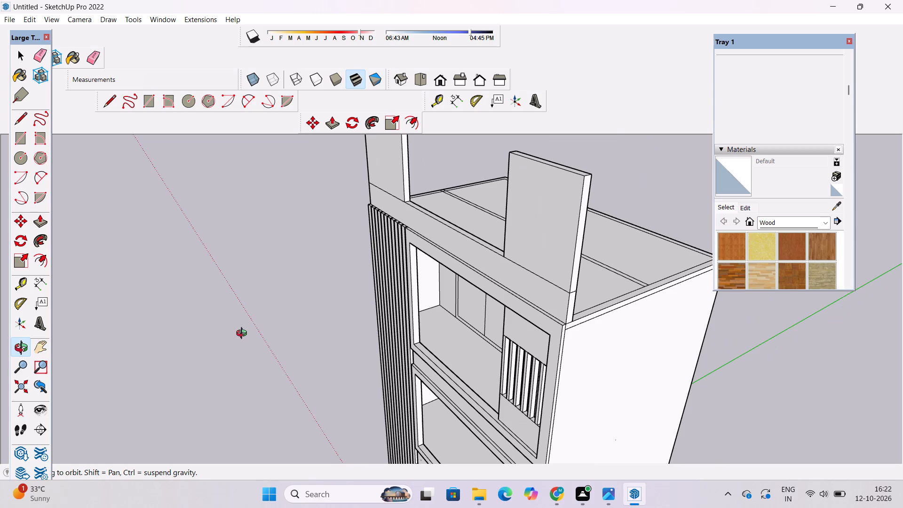
scroll(244, 336, down, 3)
drag(515, 251, 426, 263)
drag(429, 303, 392, 327)
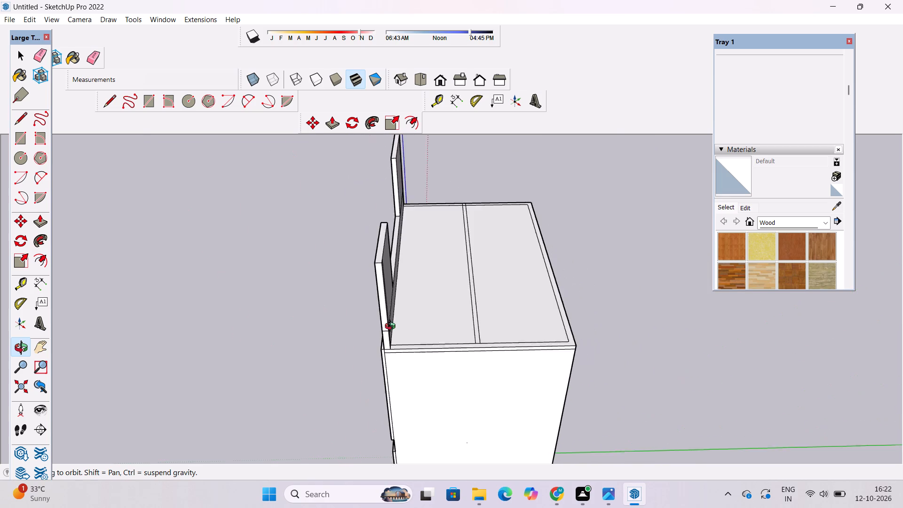
drag(392, 327, 392, 328)
scroll(392, 330, up, 1)
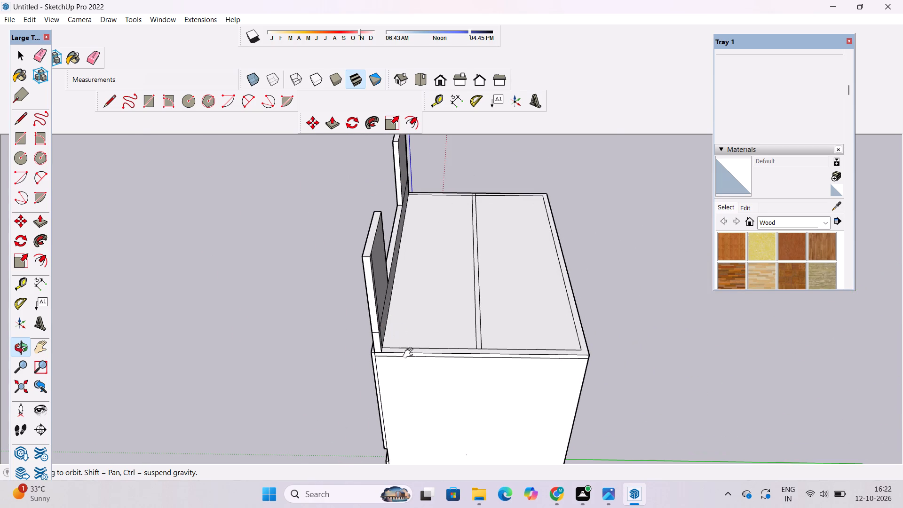
shift+drag(410, 353, 398, 318)
scroll(389, 318, up, 5)
shift+drag(388, 322, 389, 349)
drag(375, 353, 336, 348)
shift+drag(321, 292, 325, 326)
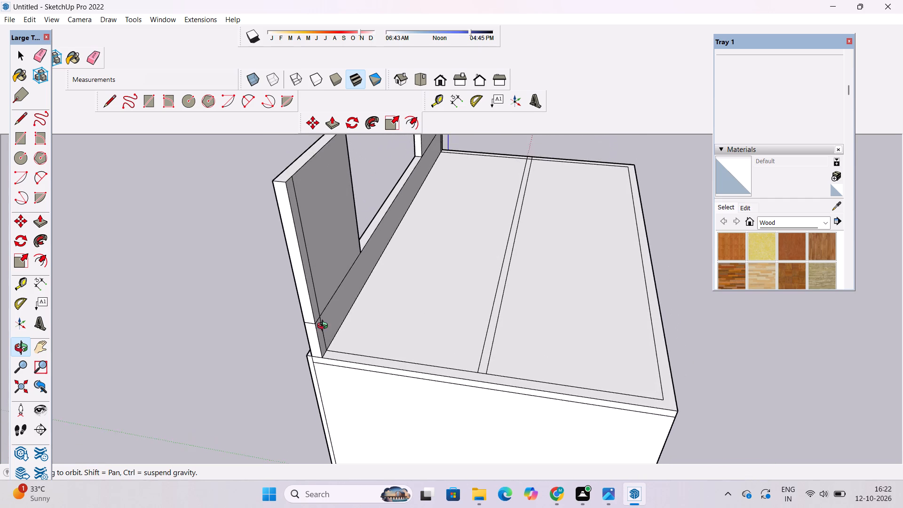
drag(323, 326, 313, 318)
key(e)
scroll(310, 295, up, 14)
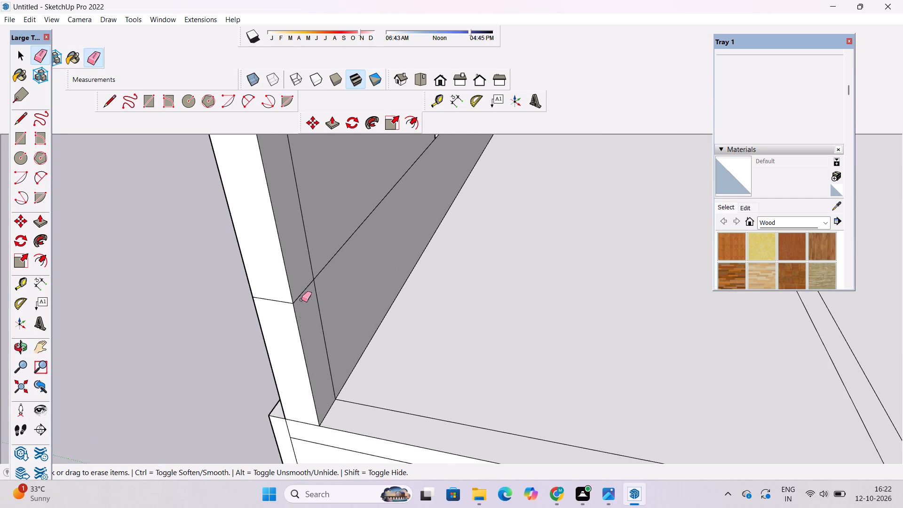
drag(298, 267, 306, 295)
drag(269, 295, 271, 302)
scroll(232, 246, down, 10)
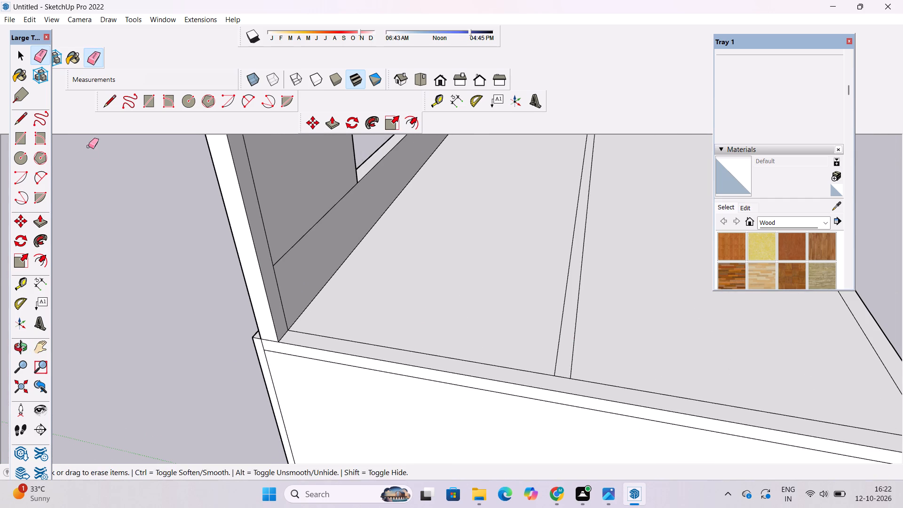
Draw a 2' line across the roof rim on the slatted-panel side, extending the rear roof divider line to the outer edge.
click(111, 102)
scroll(490, 313, down, 4)
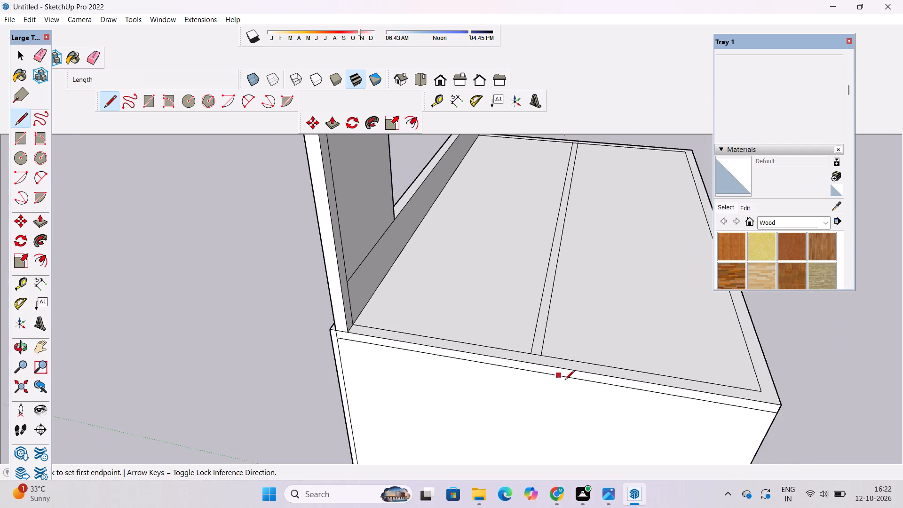
scroll(565, 381, up, 5)
scroll(522, 303, up, 4)
click(526, 361)
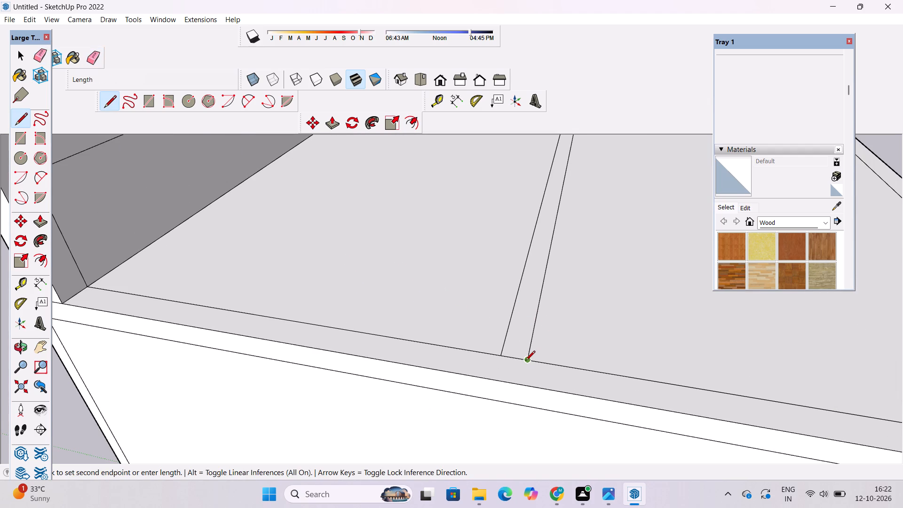
click(520, 383)
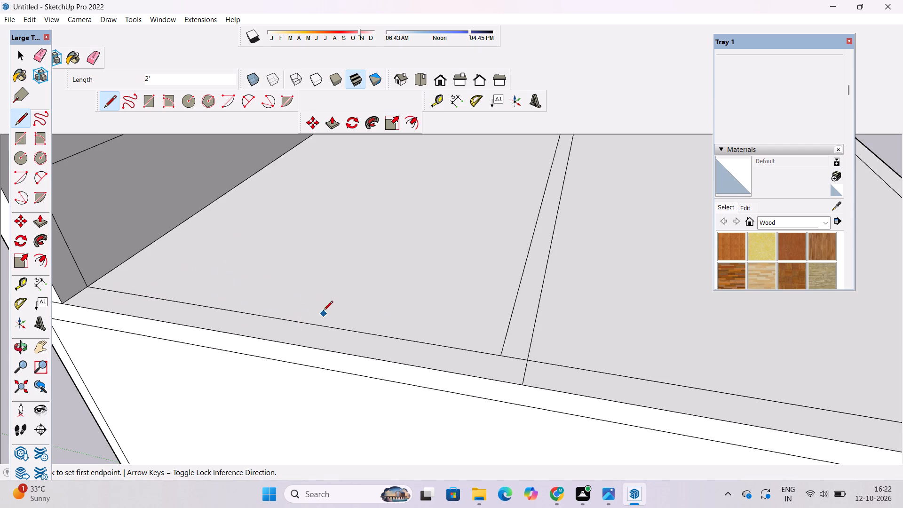
scroll(377, 315, down, 7)
key(space)
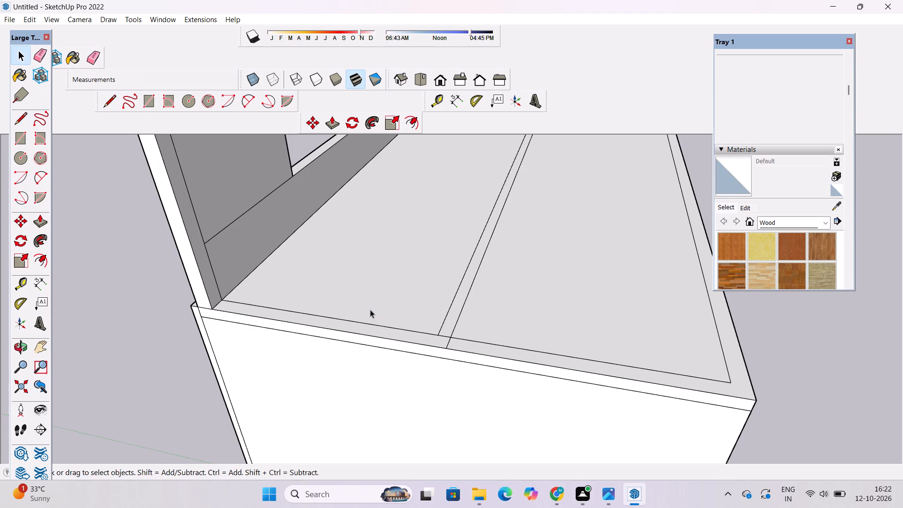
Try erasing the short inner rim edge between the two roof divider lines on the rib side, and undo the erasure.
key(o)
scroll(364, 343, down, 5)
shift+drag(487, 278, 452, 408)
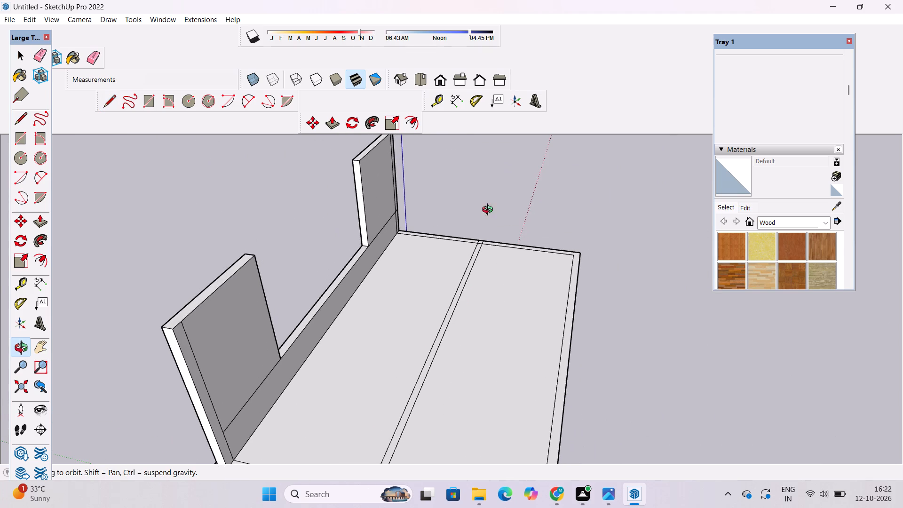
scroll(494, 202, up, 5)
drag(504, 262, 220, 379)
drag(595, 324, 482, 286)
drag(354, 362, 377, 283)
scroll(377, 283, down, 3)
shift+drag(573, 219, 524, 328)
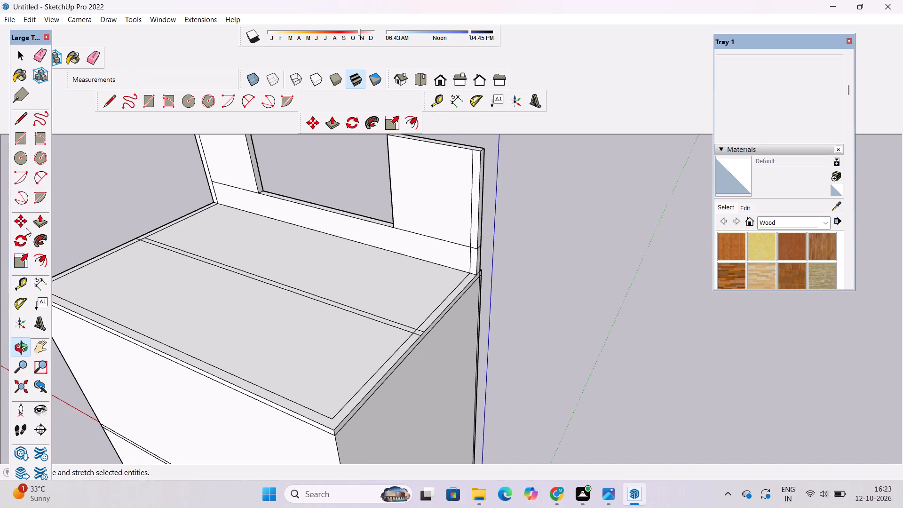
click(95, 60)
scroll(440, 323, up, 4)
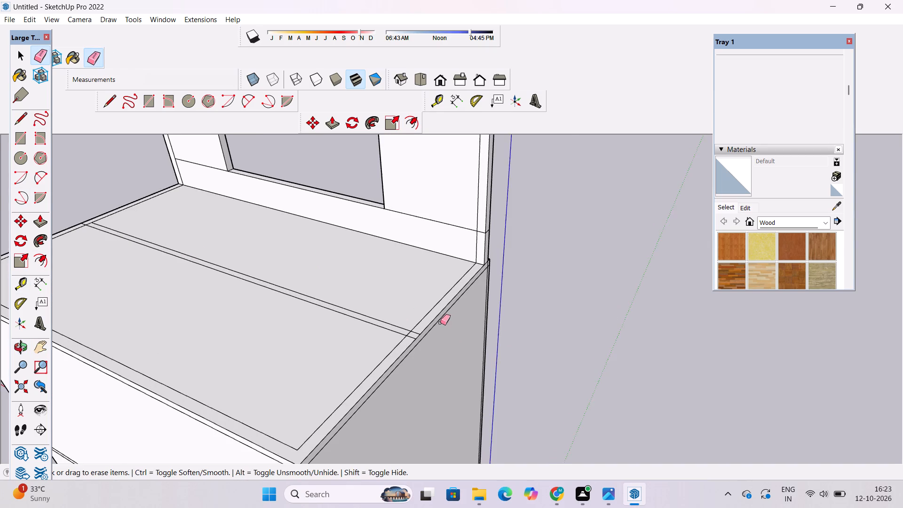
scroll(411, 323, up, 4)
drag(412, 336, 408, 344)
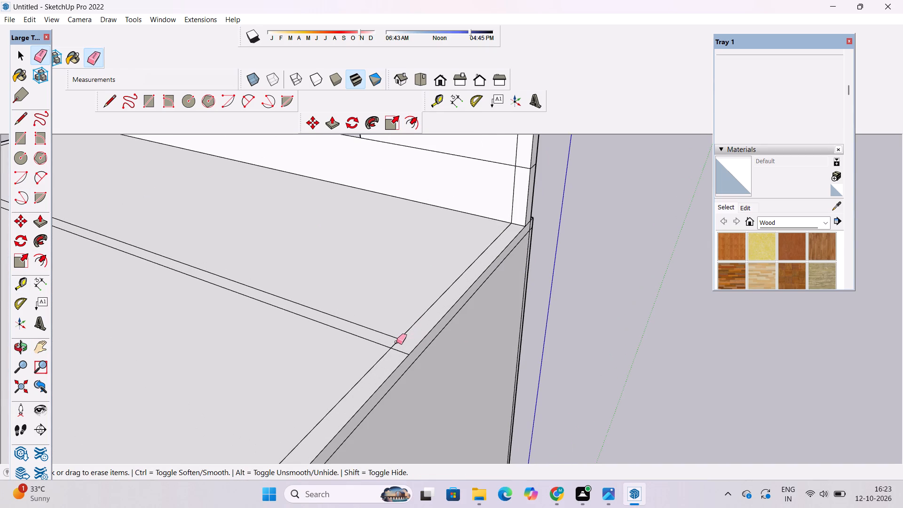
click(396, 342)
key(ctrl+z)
Erase the seam lines at the base of the raised block above the ribs, on its inner and side faces.
scroll(452, 358, down, 7)
scroll(485, 275, up, 4)
drag(475, 230, 479, 245)
drag(497, 238, 498, 252)
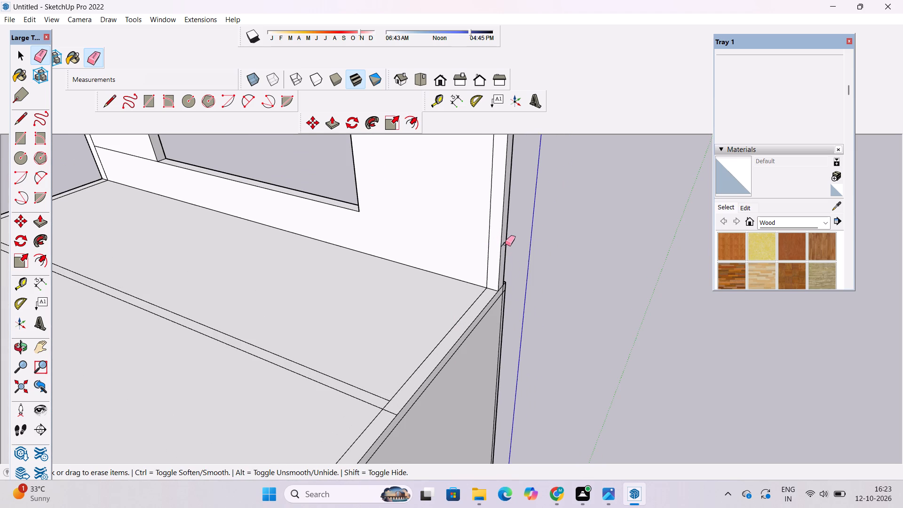
click(504, 243)
scroll(521, 293, down, 6)
scroll(531, 318, up, 3)
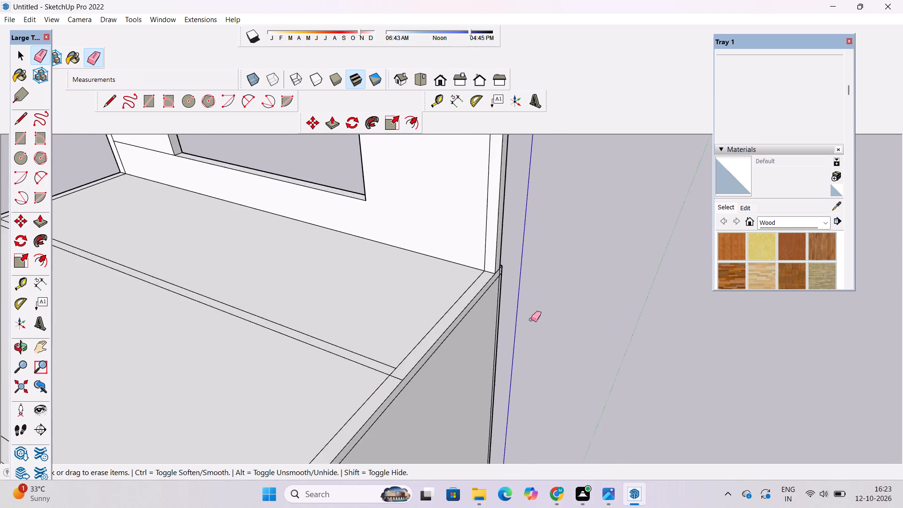
Erase the short line crossing the narrow front-corner strip at the top of the rib-side wall.
scroll(531, 319, up, 7)
scroll(471, 201, up, 3)
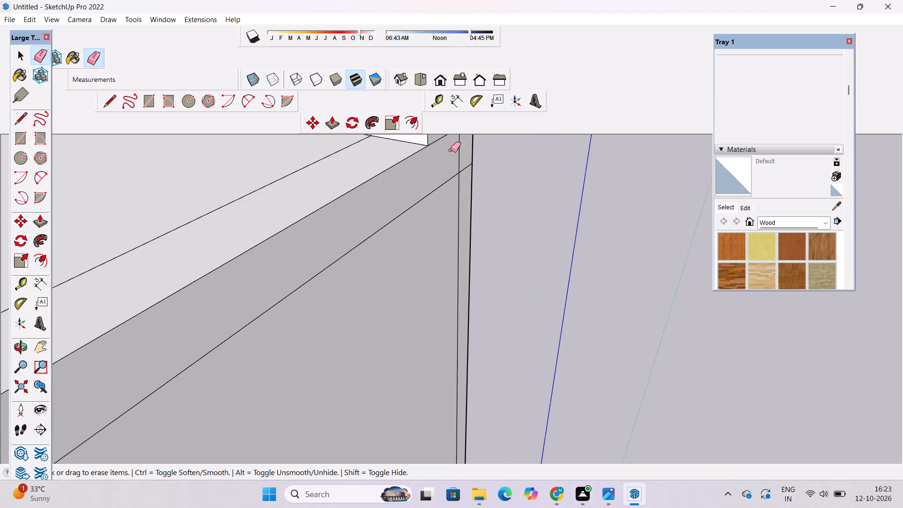
drag(467, 164, 468, 173)
drag(453, 162, 461, 167)
scroll(550, 342, down, 6)
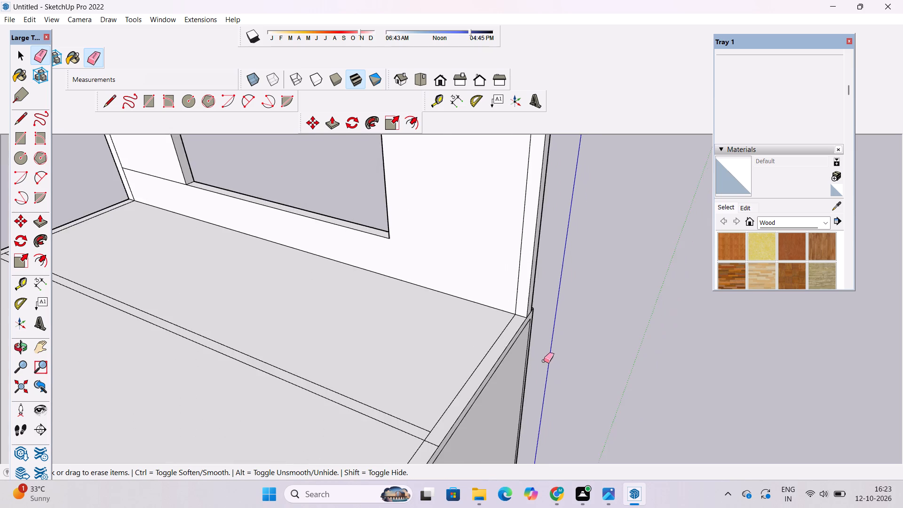
Erase the remaining seam on the roof-facing side of the raised block above the slatted panel.
scroll(541, 359, down, 4)
scroll(321, 250, up, 2)
drag(292, 228, 299, 251)
key(space)
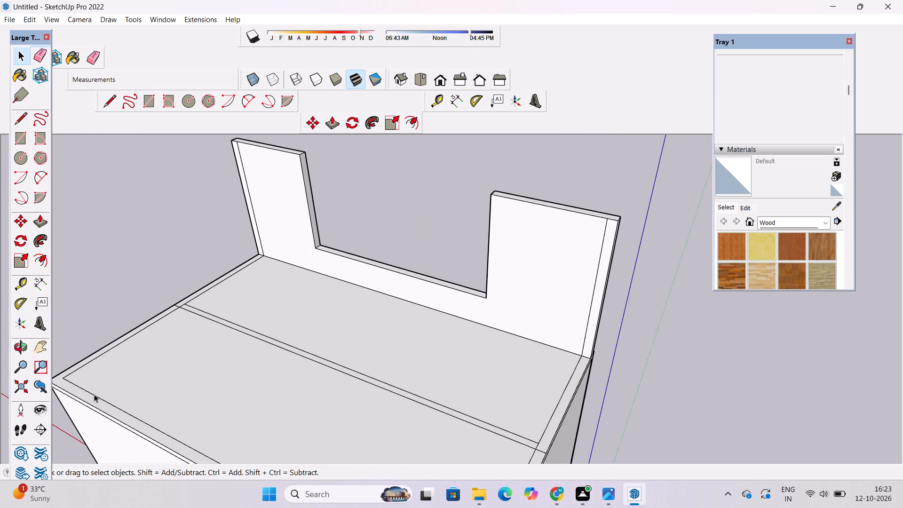
Examine the cleaned-up parapet blocks from the front and above, together with the roof rim and divider lines.
click(26, 345)
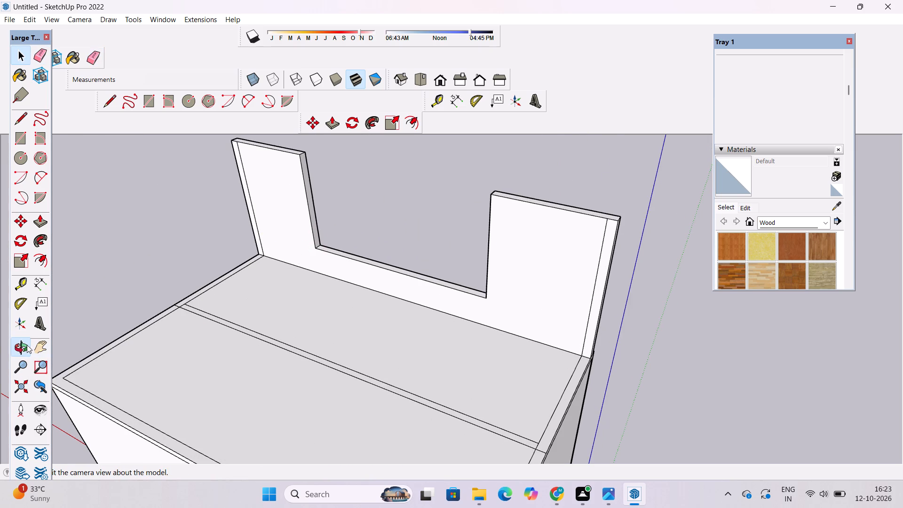
drag(434, 332, 299, 293)
drag(565, 286, 311, 319)
drag(740, 285, 285, 348)
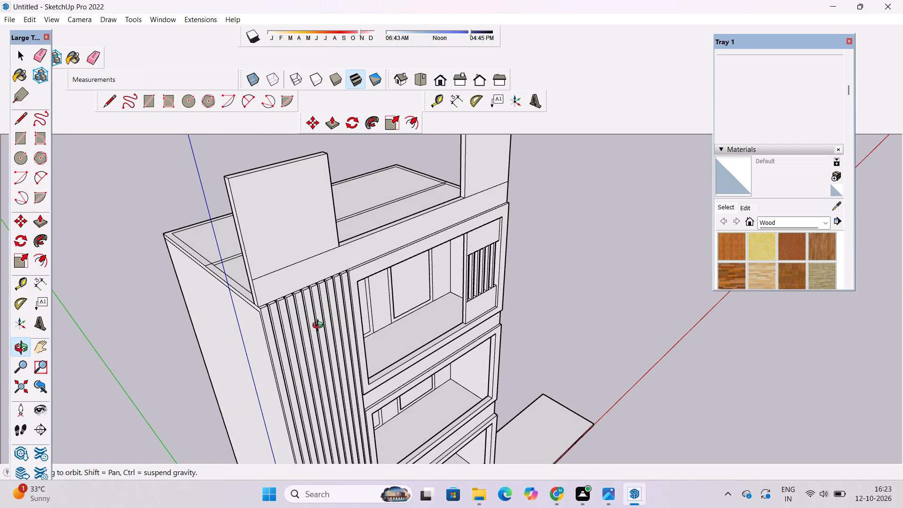
drag(705, 270, 461, 310)
drag(770, 276, 582, 304)
drag(649, 298, 587, 309)
drag(606, 313, 558, 399)
drag(544, 369, 483, 333)
drag(478, 328, 501, 418)
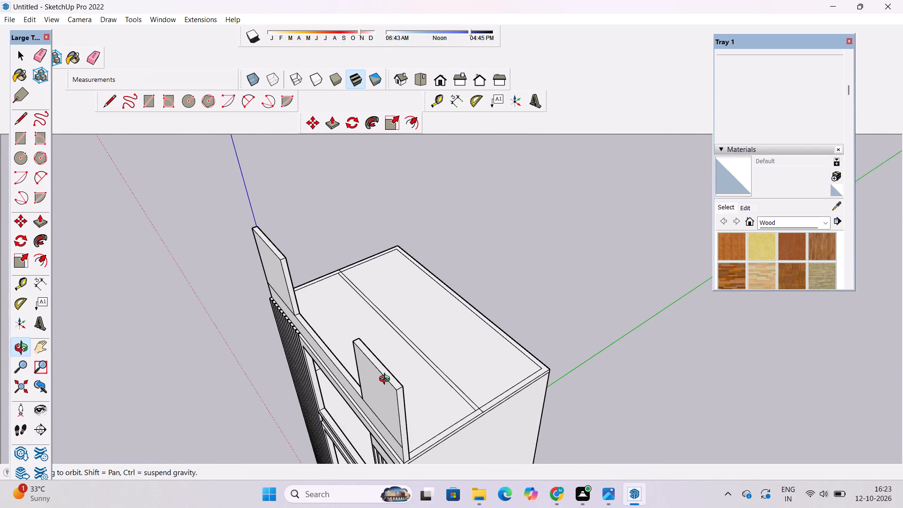
scroll(370, 340, up, 3)
drag(404, 351, 345, 334)
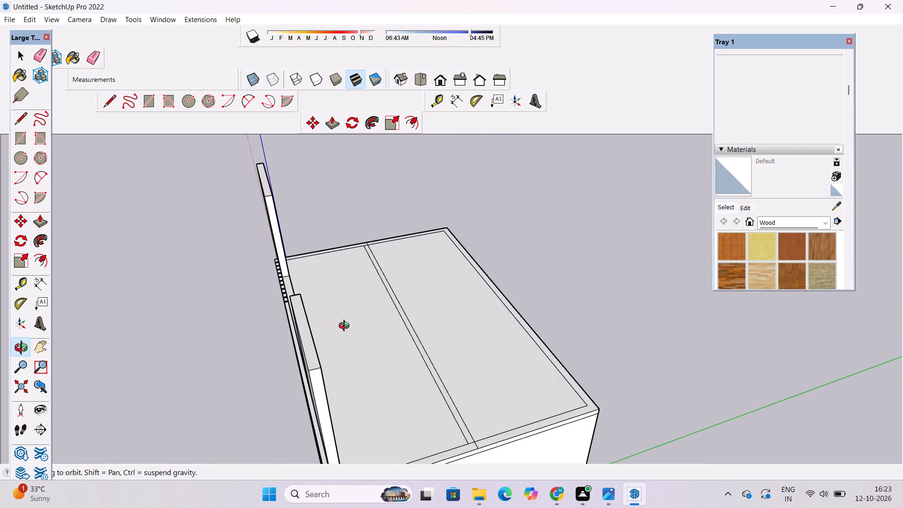
drag(346, 327, 341, 399)
drag(339, 397, 323, 359)
scroll(322, 348, up, 4)
drag(322, 348, 303, 283)
drag(303, 281, 306, 311)
drag(306, 311, 302, 379)
shift+scroll(298, 375, down, 2)
shift+scroll(297, 374, up, 3)
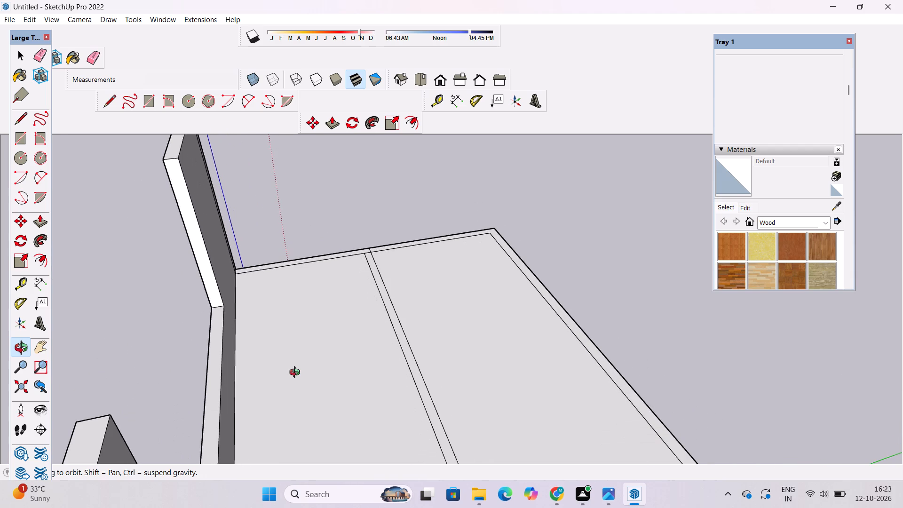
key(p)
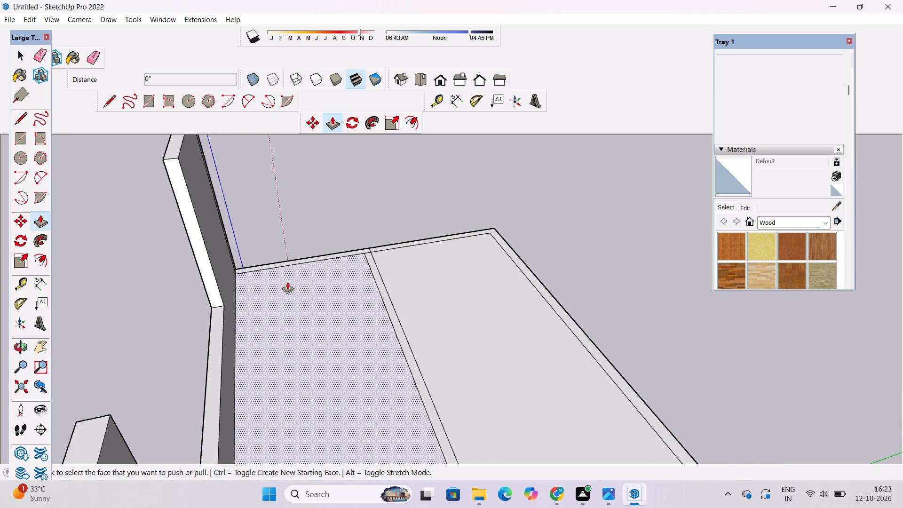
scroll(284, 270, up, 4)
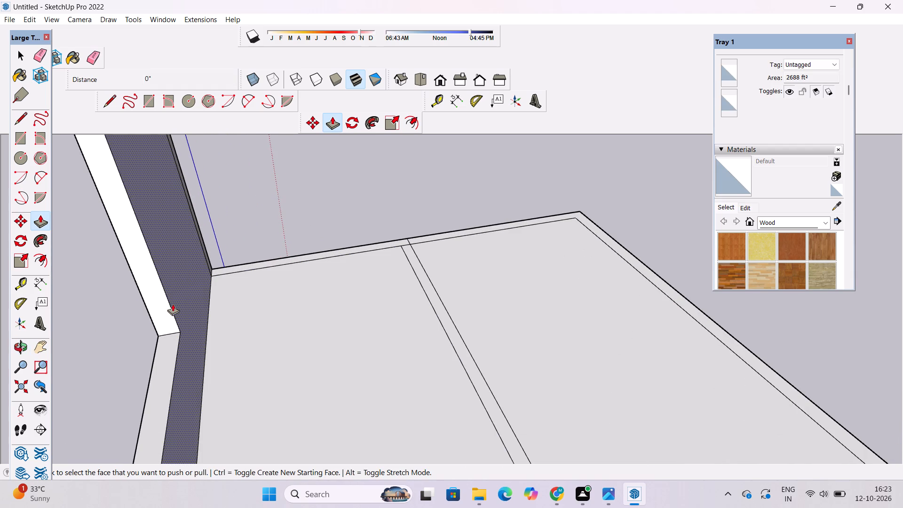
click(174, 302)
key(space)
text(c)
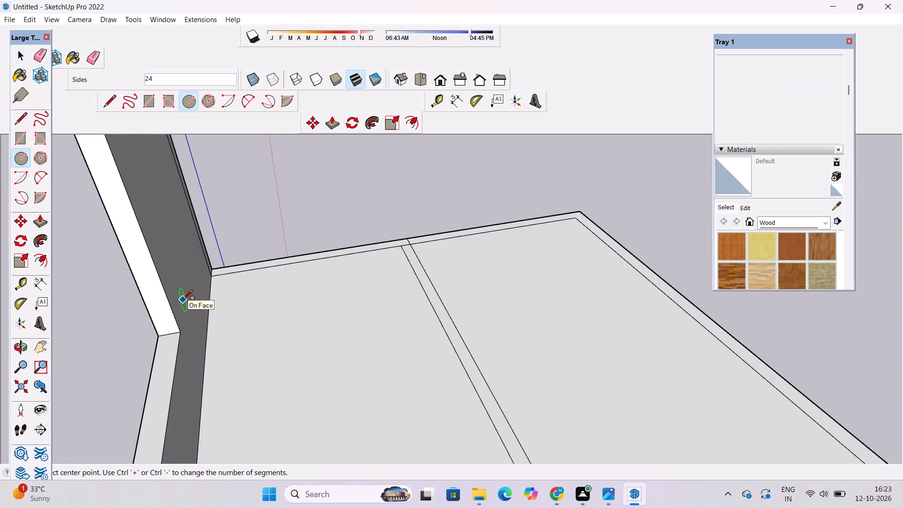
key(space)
Push/Pull the front section of the rib-side roof rim up 34', level with the top of the raised front block.
text(p)
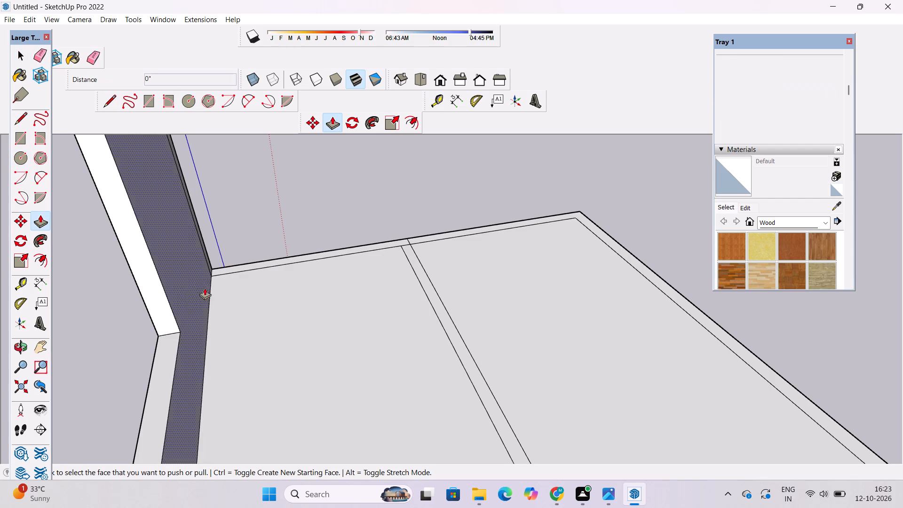
click(242, 267)
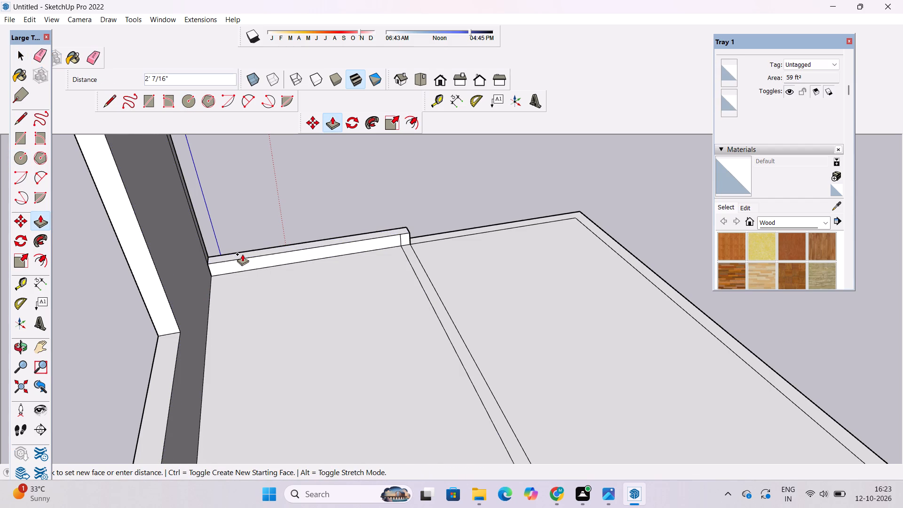
scroll(242, 254, down, 13)
scroll(198, 231, up, 3)
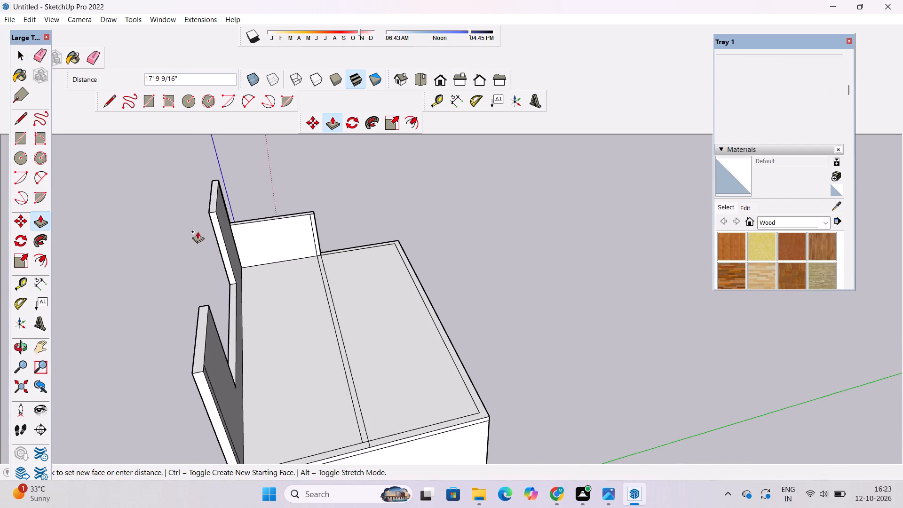
scroll(226, 200, up, 3)
click(207, 224)
Push/Pull the front section of the roof rim on the slatted-panel side up 34', level with the raised front block.
scroll(218, 193, down, 5)
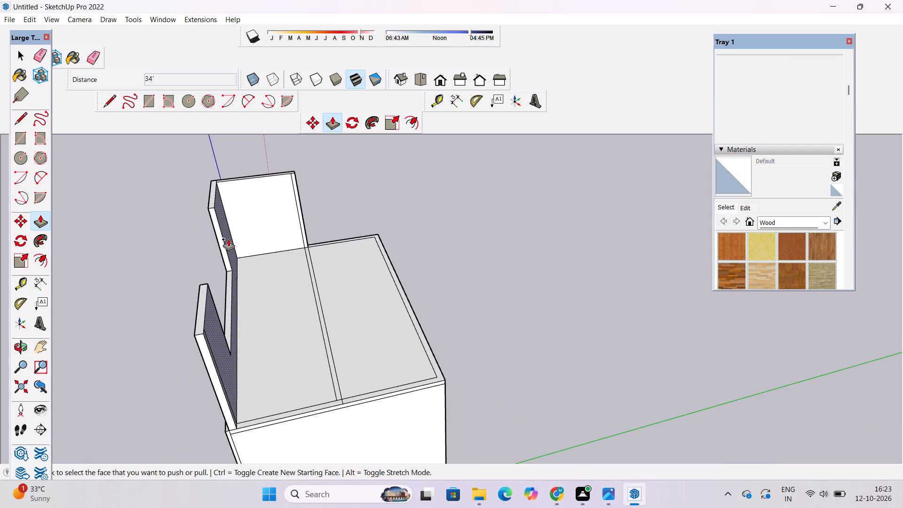
scroll(230, 400, up, 4)
click(250, 432)
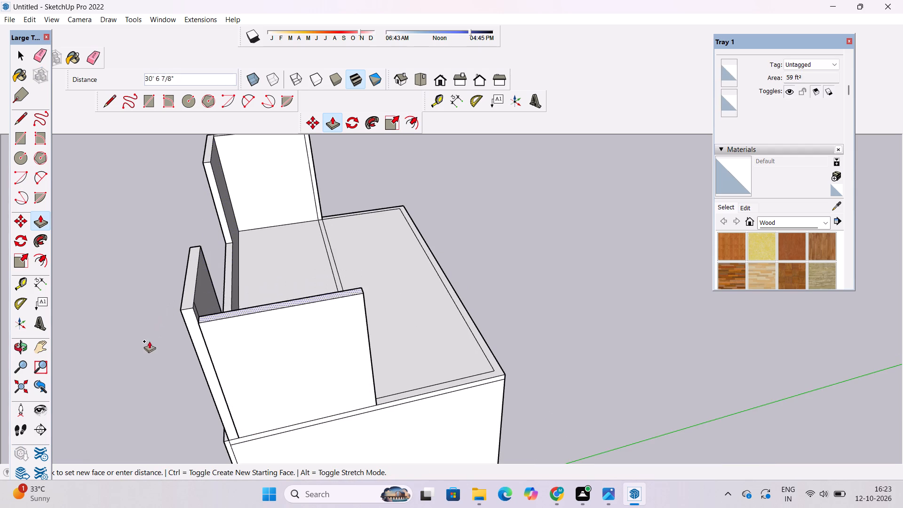
click(181, 303)
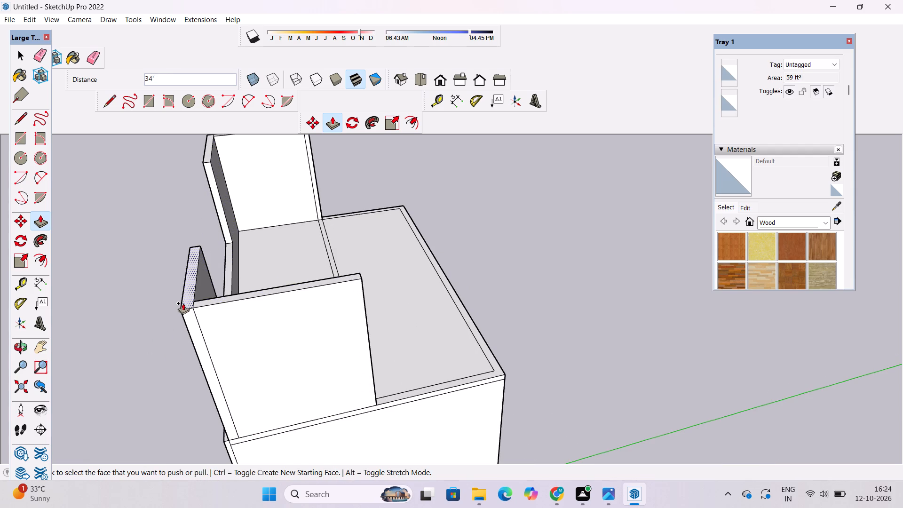
key(space)
Examine the raised side walls and parapet blocks from above and from the front facade.
key(o)
scroll(246, 285, down, 5)
drag(280, 328, 314, 431)
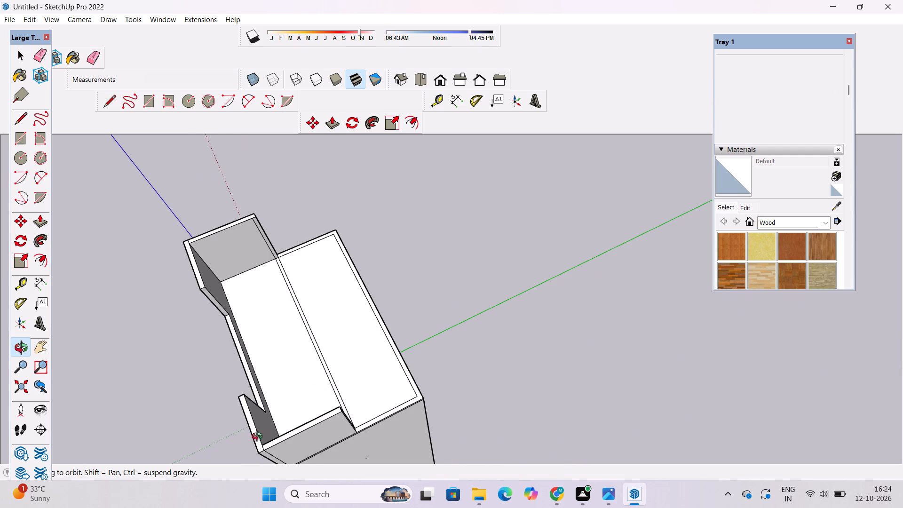
drag(259, 439, 491, 274)
scroll(505, 277, up, 3)
shift+drag(557, 306, 523, 306)
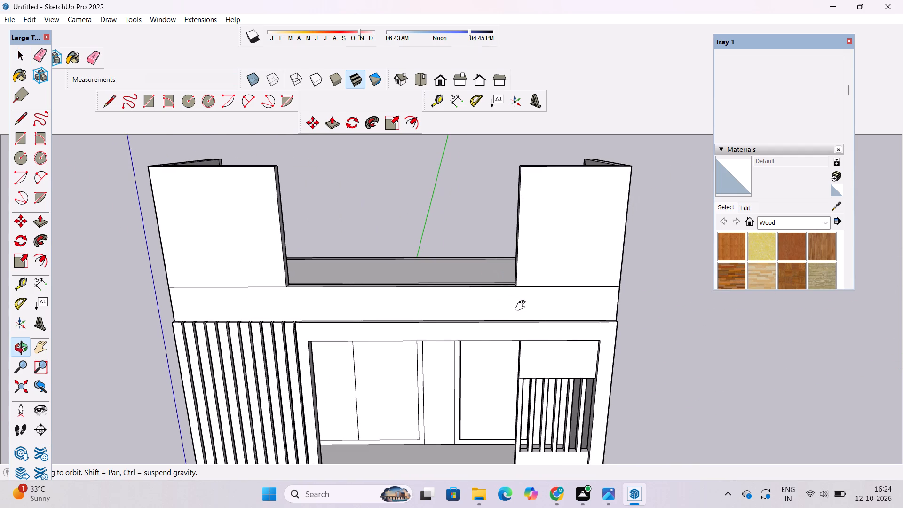
drag(534, 313, 515, 299)
drag(515, 299, 472, 298)
shift+click(472, 298)
shift+scroll(476, 302, up, 3)
shift+drag(476, 302, 497, 321)
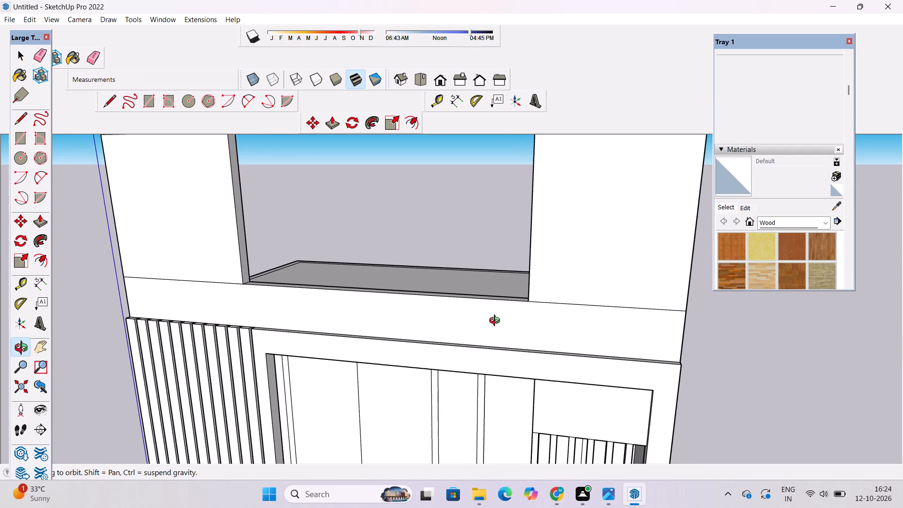
scroll(497, 322, down, 3)
Draw an 8' line down the parapet's inner face from the rib-side block's inner corner, continuing 29' 6" across the roof to the far divider line.
drag(437, 329, 459, 428)
drag(607, 310, 362, 338)
drag(463, 340, 293, 352)
drag(480, 336, 358, 353)
shift+drag(445, 297, 448, 332)
drag(436, 328, 417, 310)
drag(464, 305, 429, 305)
shift+drag(436, 308, 466, 325)
drag(466, 325, 450, 324)
key(l)
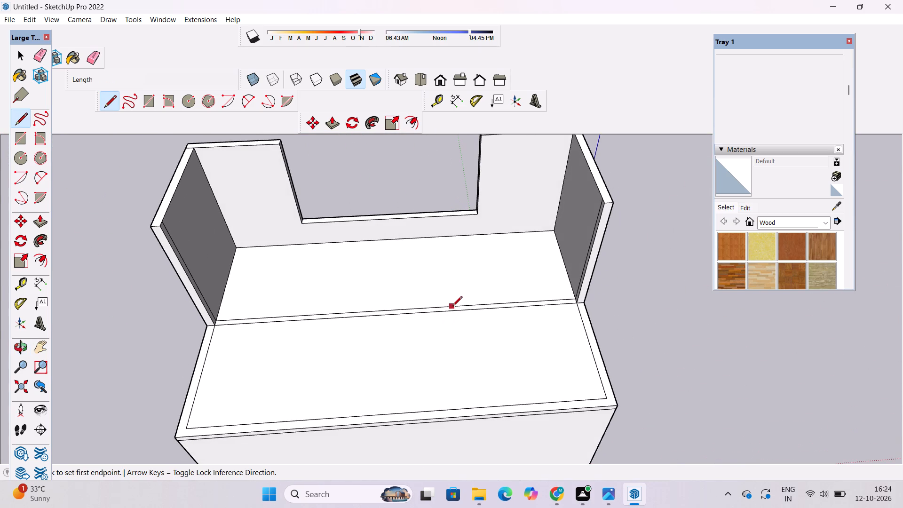
scroll(471, 215, up, 9)
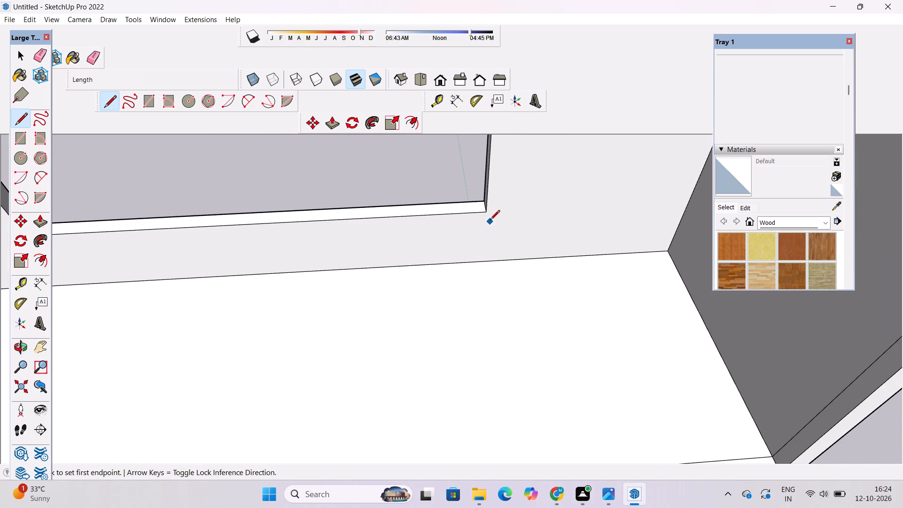
click(486, 210)
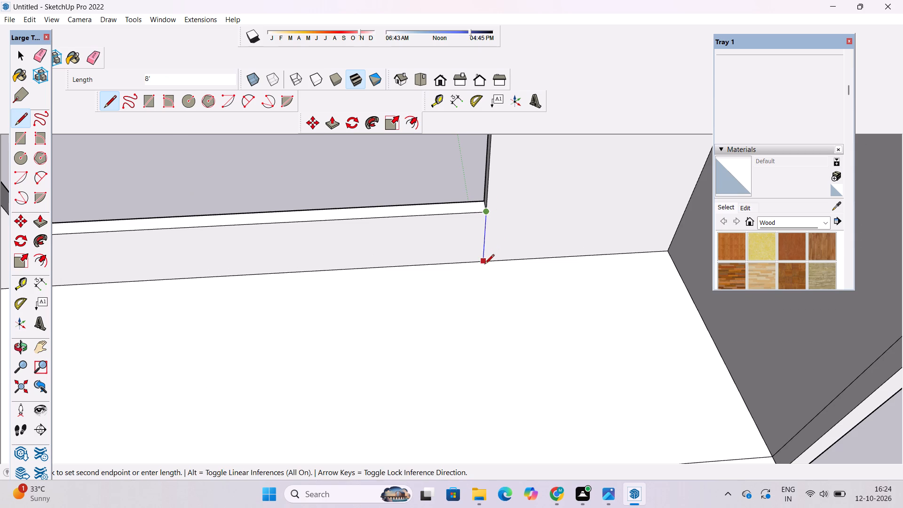
click(481, 260)
click(481, 263)
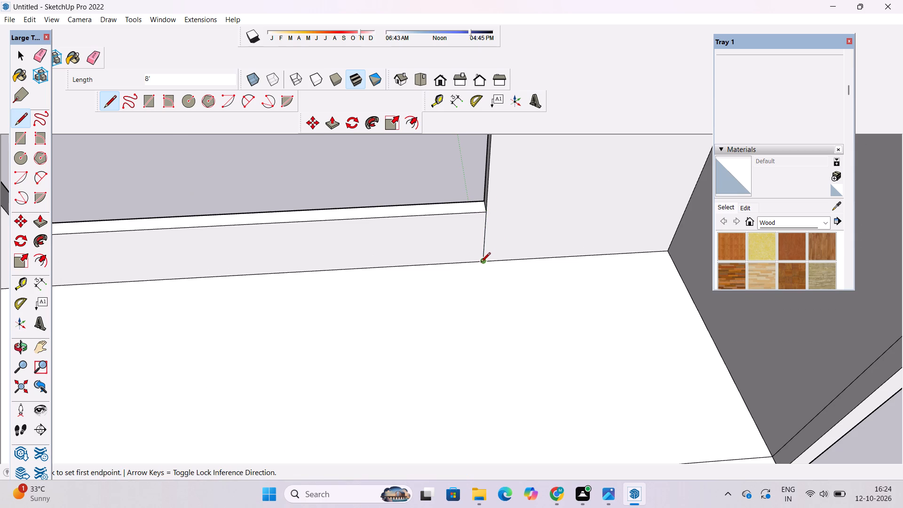
scroll(481, 261, down, 9)
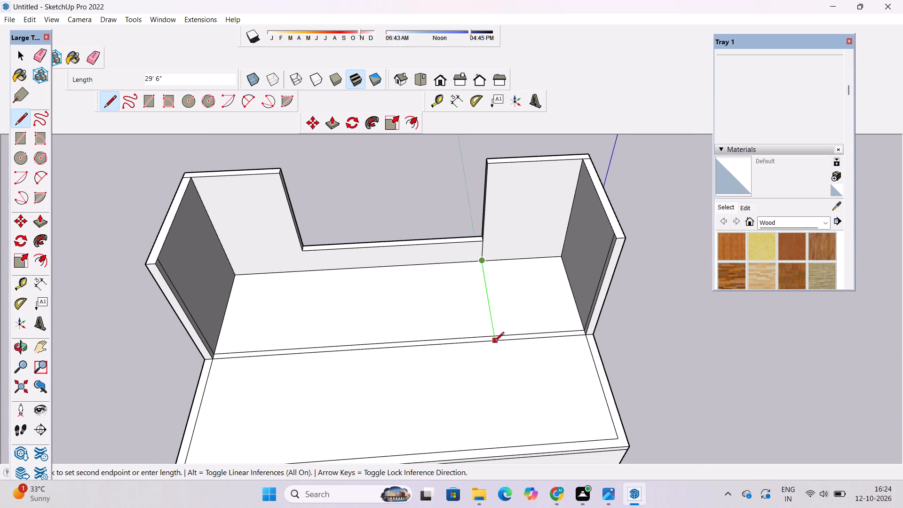
scroll(494, 343, up, 4)
click(494, 343)
Draw a matching 8' line down the parapet from the slatted-side block's inner corner, continuing 29' 6" across the roof to the far divider line.
scroll(471, 333, down, 1)
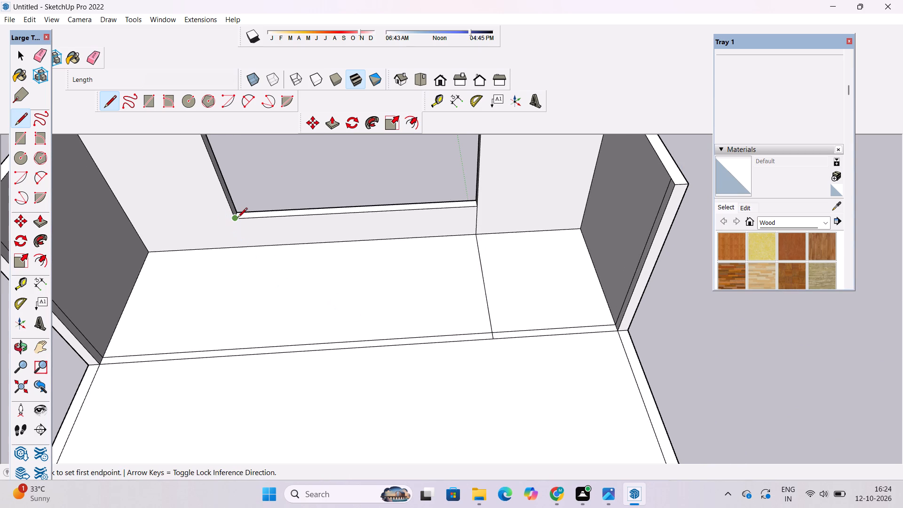
click(233, 219)
click(243, 246)
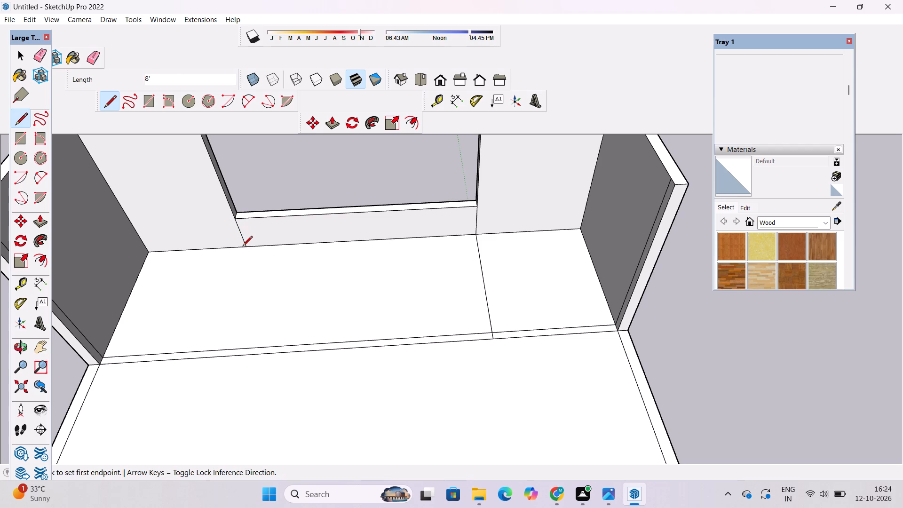
click(245, 247)
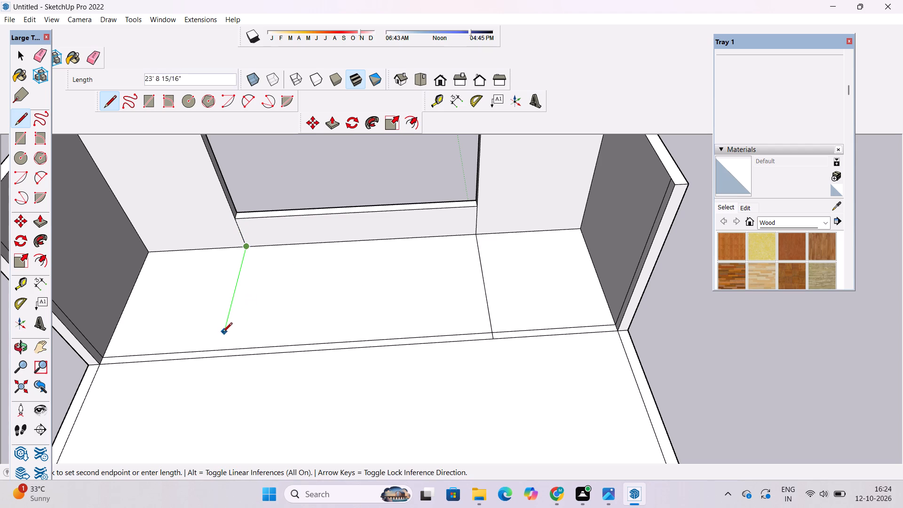
click(216, 358)
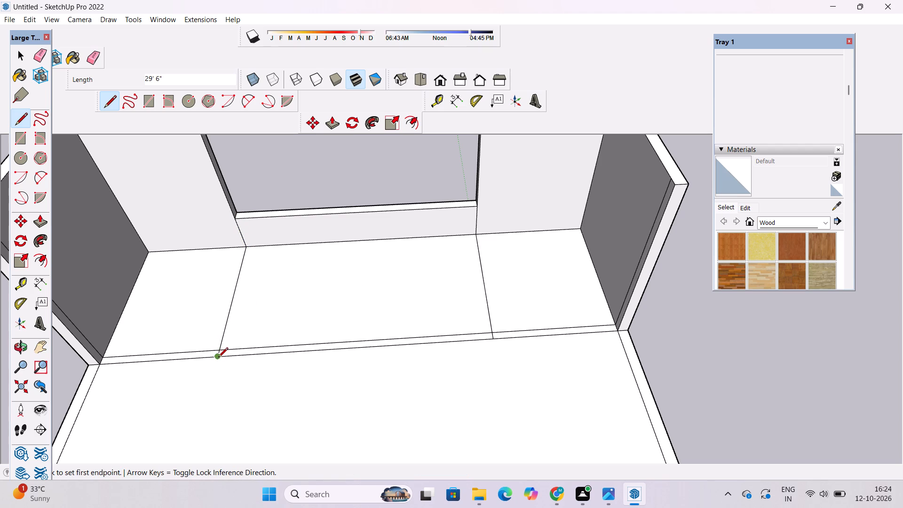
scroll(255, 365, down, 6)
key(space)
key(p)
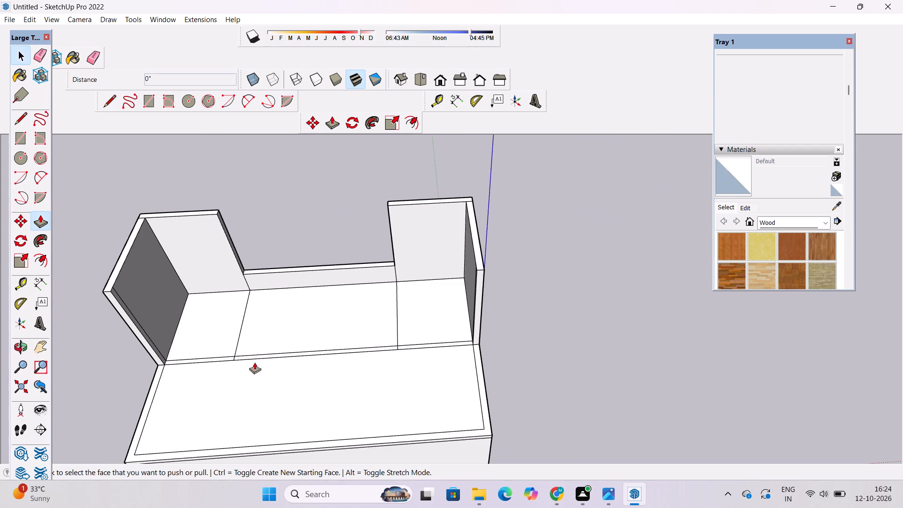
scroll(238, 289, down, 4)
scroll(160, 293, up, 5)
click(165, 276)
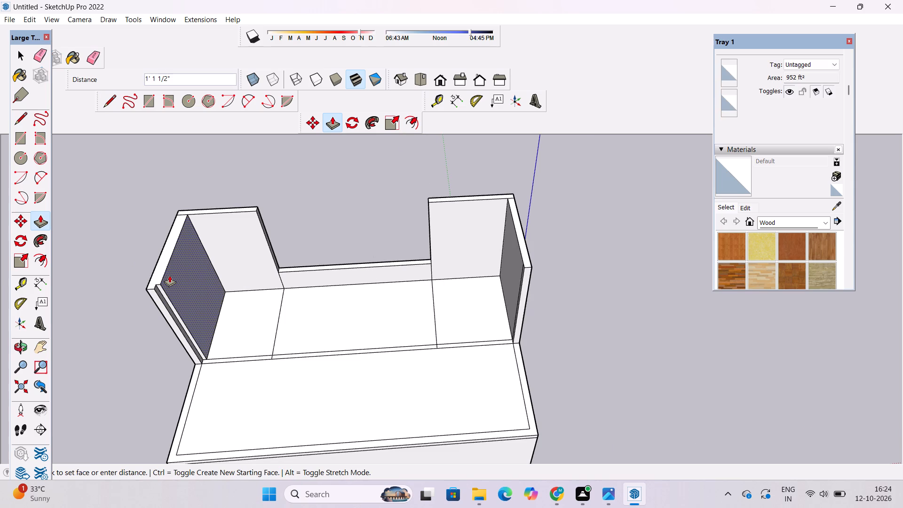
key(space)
Push/Pull the divider strip section on the slatted-panel side up 34', level with the adjoining side wall.
key(p)
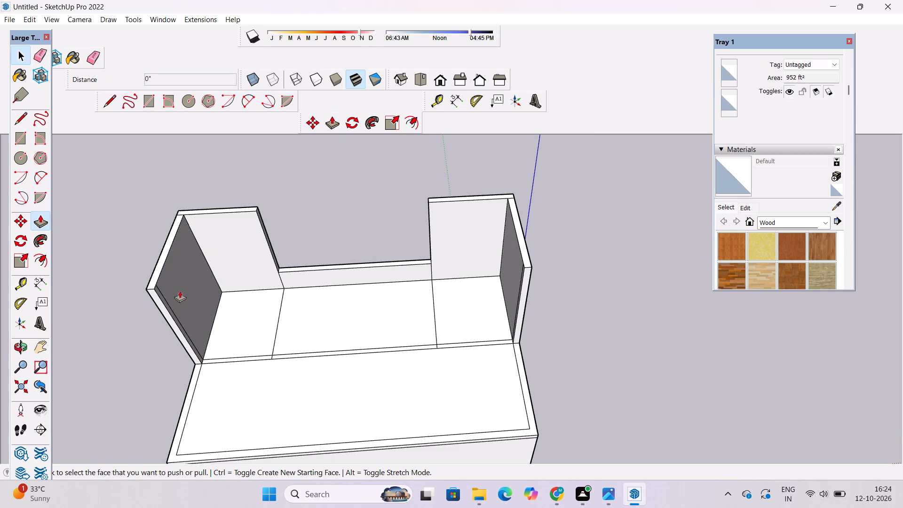
scroll(226, 369, up, 7)
click(236, 353)
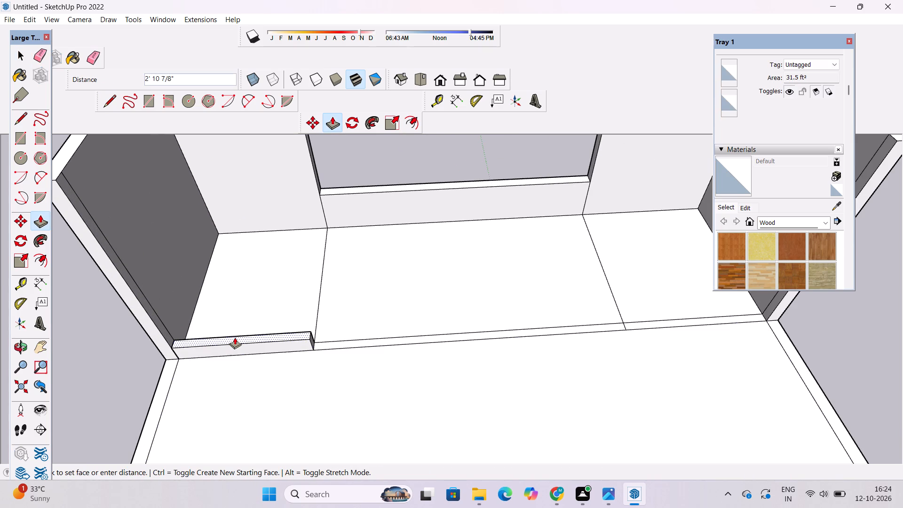
scroll(235, 337, down, 7)
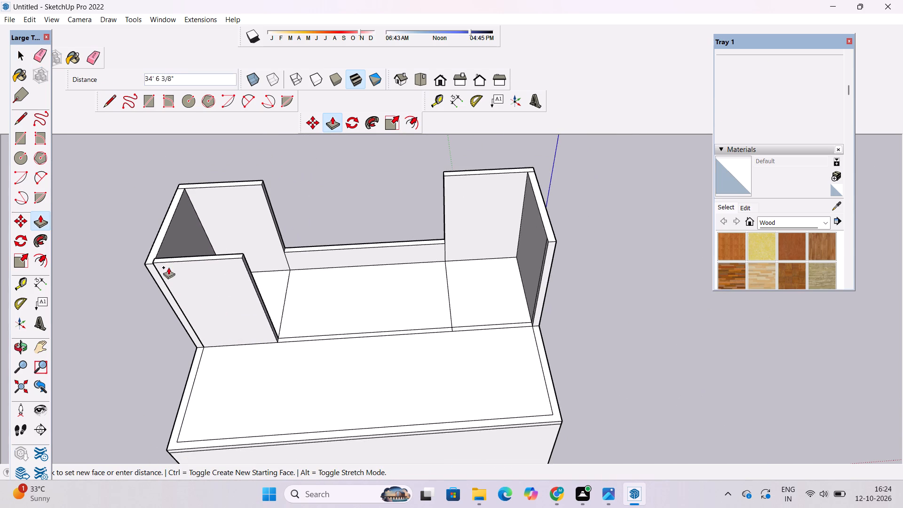
click(145, 262)
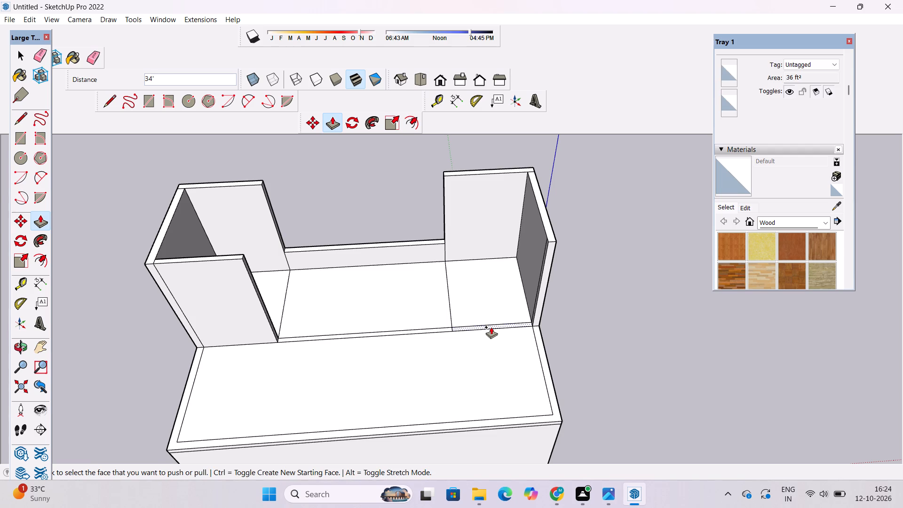
Push/Pull the divider strip section on the rib side up 34', level with the adjoining side wall.
click(491, 327)
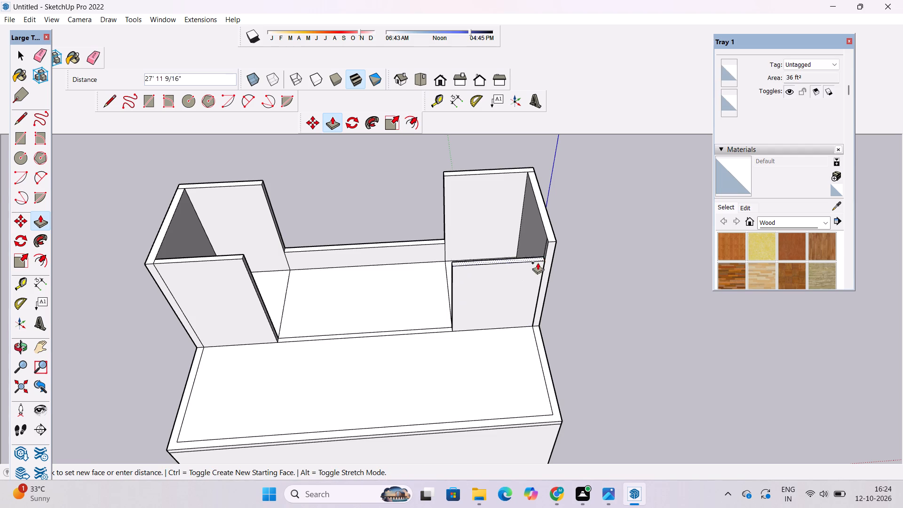
click(554, 240)
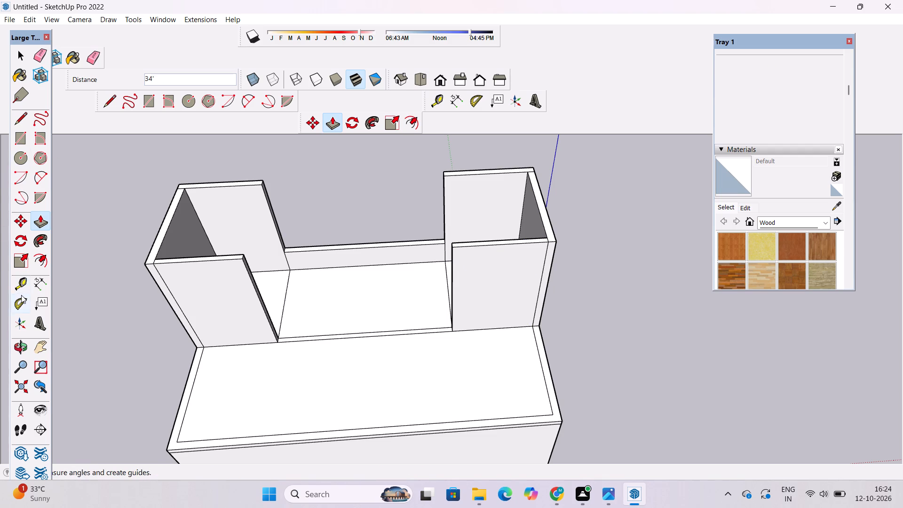
Examine the whole building and its two raised rooftop enclosures from the front, the side and above.
click(20, 343)
drag(361, 286, 344, 281)
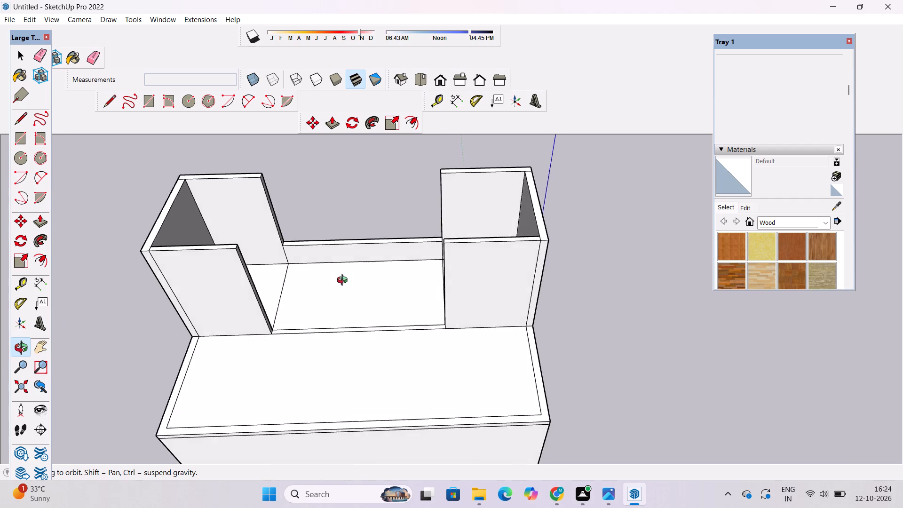
drag(344, 281, 40, 285)
scroll(383, 265, down, 6)
drag(471, 290, 198, 278)
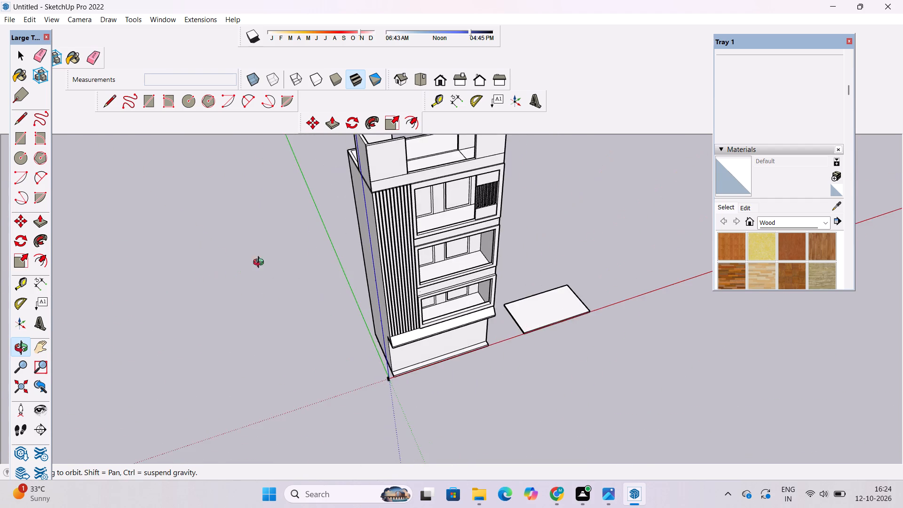
scroll(317, 254, down, 4)
drag(354, 280, 352, 233)
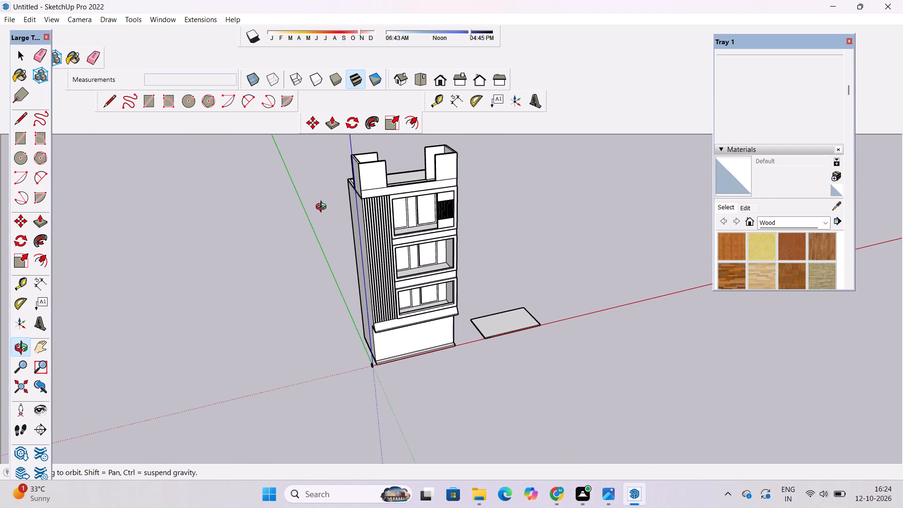
shift+drag(355, 266, 330, 351)
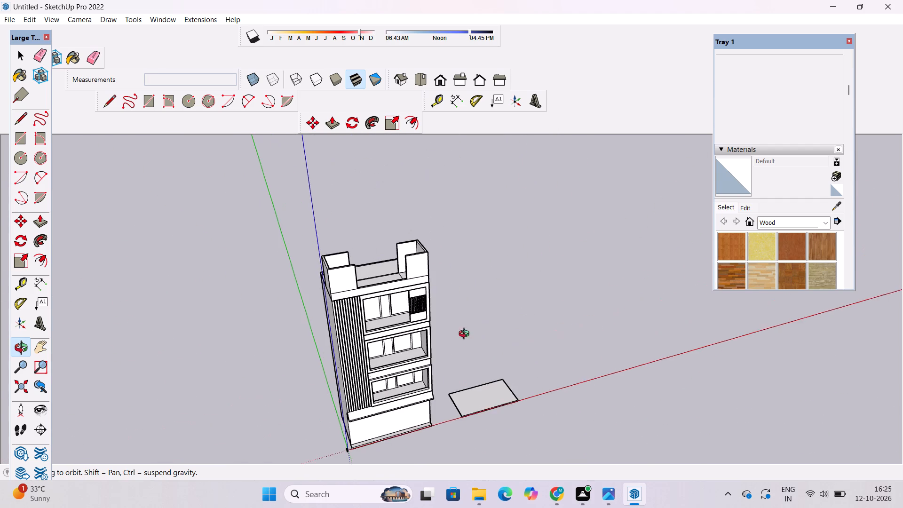
drag(466, 335, 318, 354)
scroll(362, 213, up, 9)
drag(408, 276, 267, 286)
drag(357, 251, 380, 323)
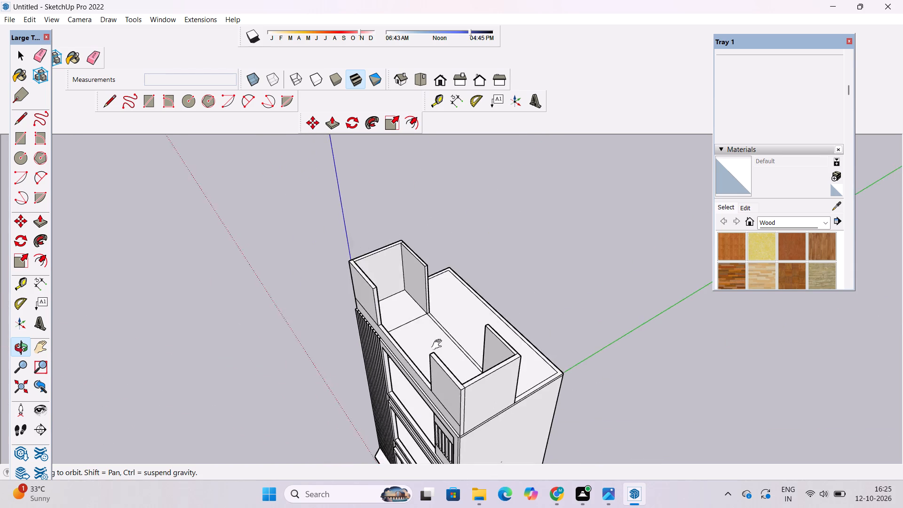
drag(470, 350, 339, 344)
scroll(398, 257, up, 7)
drag(331, 370, 514, 385)
shift+drag(499, 368, 467, 382)
drag(463, 382, 453, 385)
drag(452, 384, 459, 376)
scroll(456, 365, up, 2)
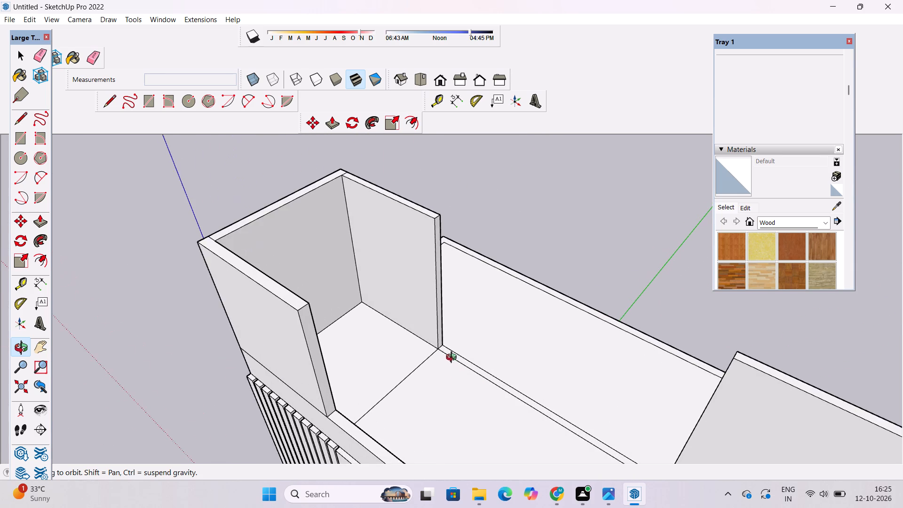
shift+drag(421, 356, 417, 362)
drag(402, 381, 358, 352)
key(t)
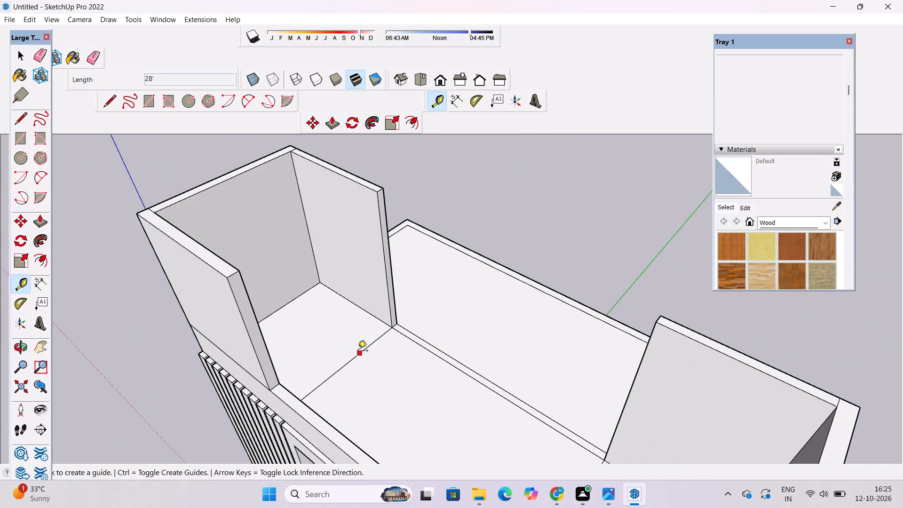
scroll(358, 350, down, 3)
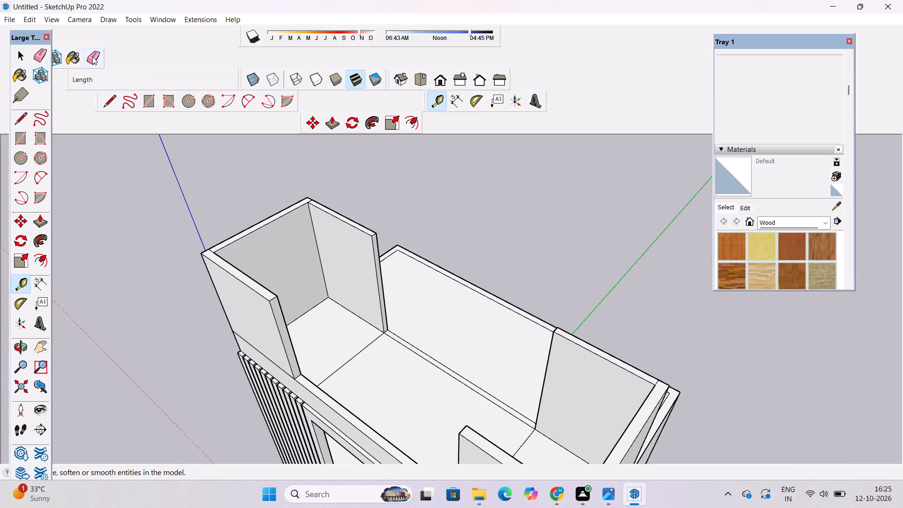
Erase the short seam lines crossing the wall tops at the rear and front corners of the rib-side rooftop enclosure.
click(92, 56)
scroll(320, 204, up, 11)
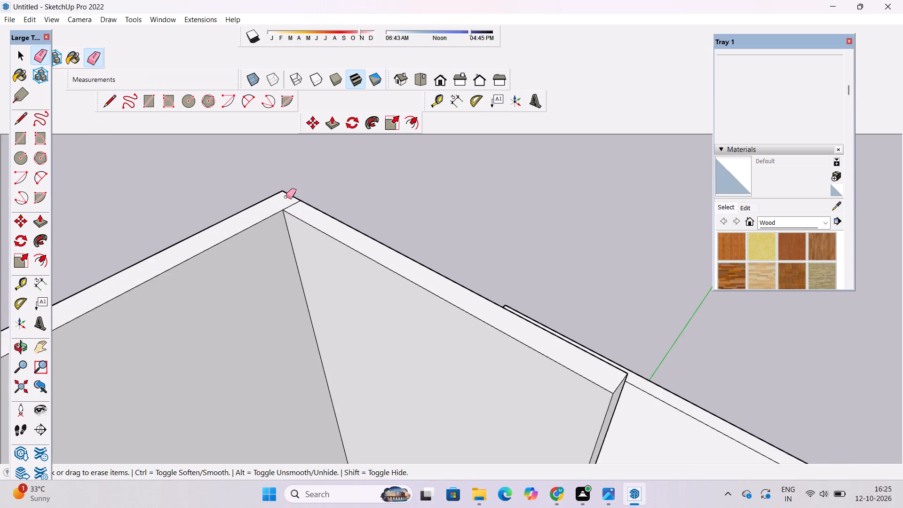
scroll(286, 197, up, 2)
drag(286, 203, 290, 211)
scroll(345, 191, down, 6)
scroll(168, 284, up, 5)
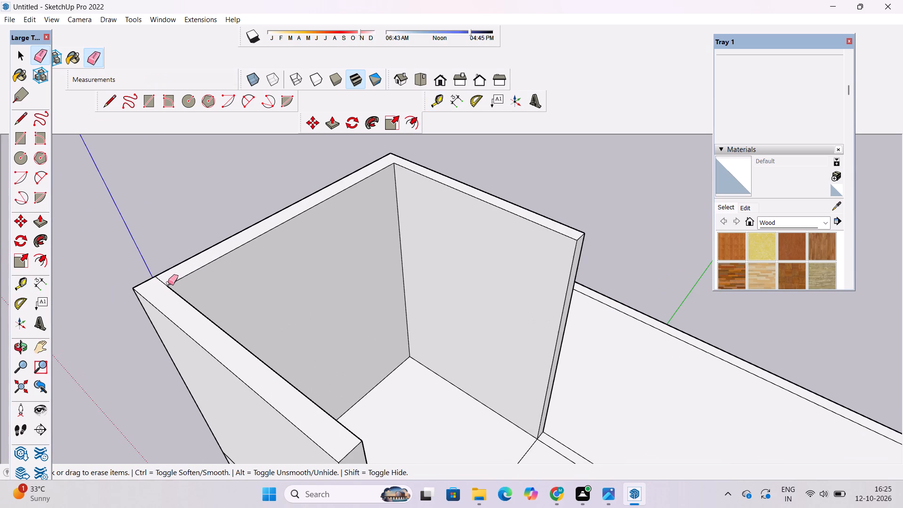
drag(165, 275, 159, 280)
scroll(163, 247, down, 4)
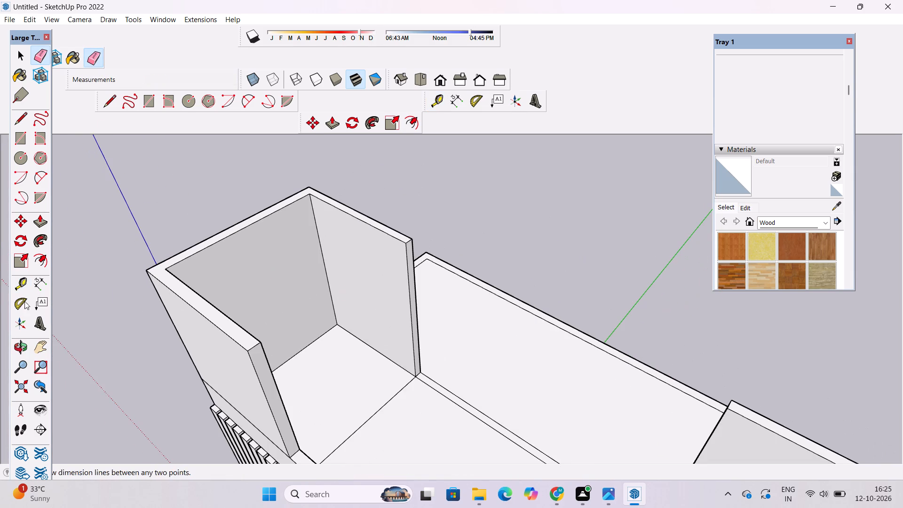
Examine the rib-side rooftop enclosure and the rest of the roof from several angles above.
click(25, 348)
drag(521, 283, 432, 374)
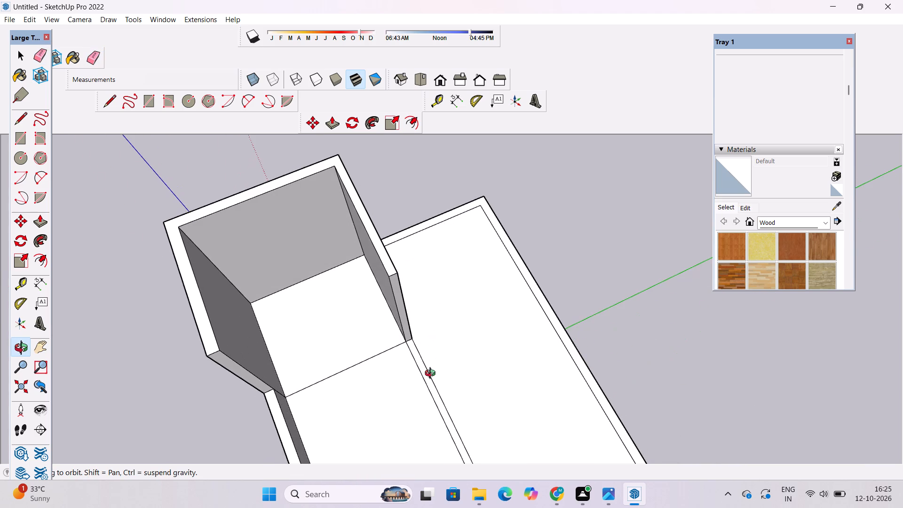
drag(432, 374, 446, 297)
scroll(447, 264, down, 4)
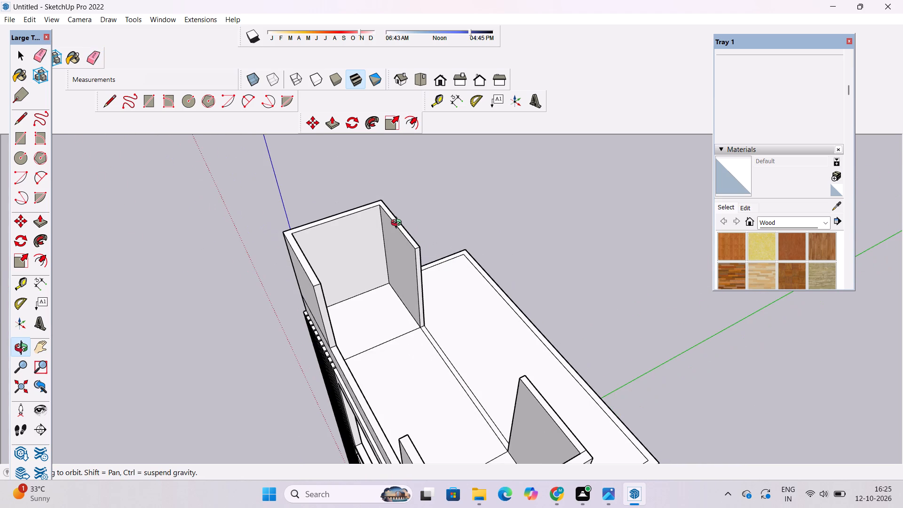
scroll(396, 223, up, 1)
scroll(393, 216, down, 8)
drag(384, 254, 390, 298)
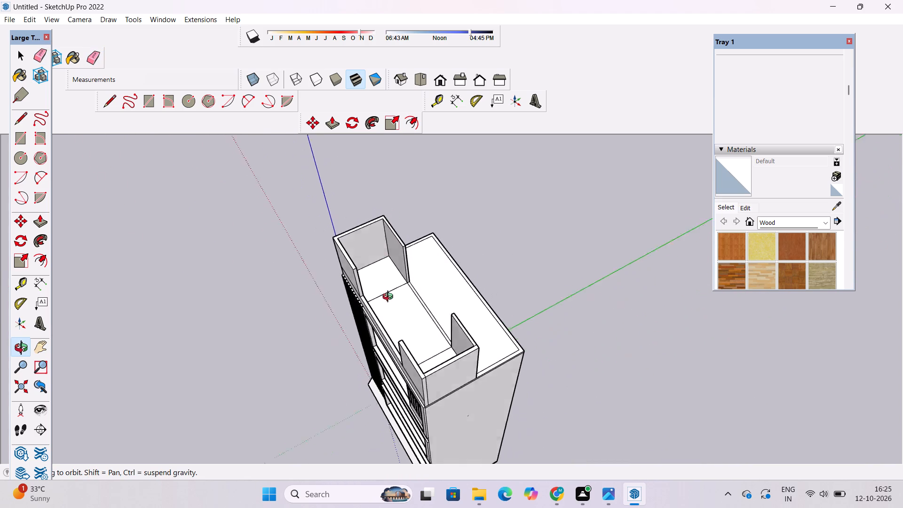
drag(390, 298, 397, 339)
scroll(399, 339, down, 3)
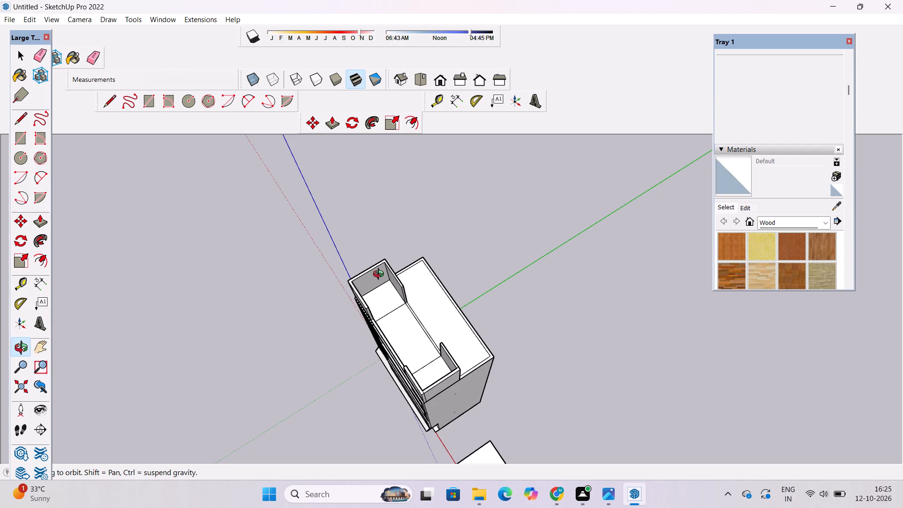
scroll(367, 289, up, 4)
shift+drag(375, 293, 395, 319)
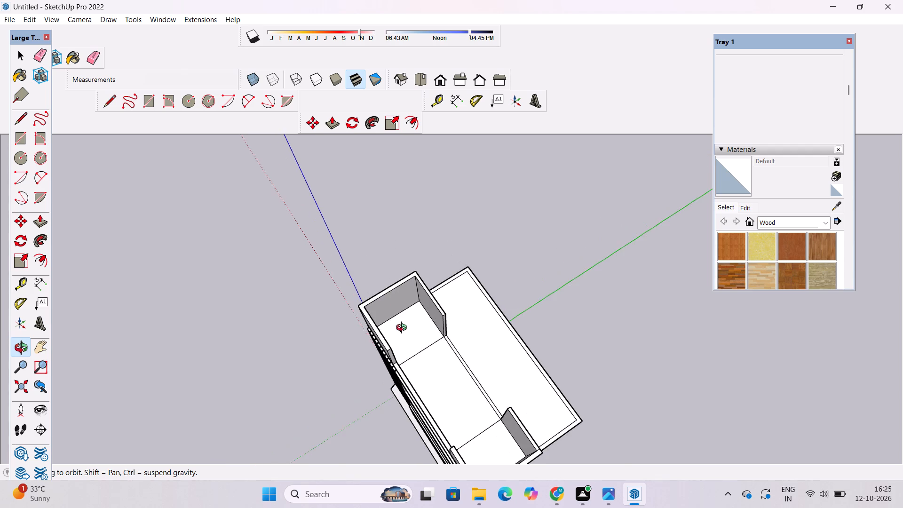
drag(402, 329, 375, 300)
scroll(380, 266, up, 4)
shift+drag(400, 290, 410, 312)
drag(406, 310, 388, 284)
shift+drag(386, 281, 414, 318)
drag(412, 318, 401, 311)
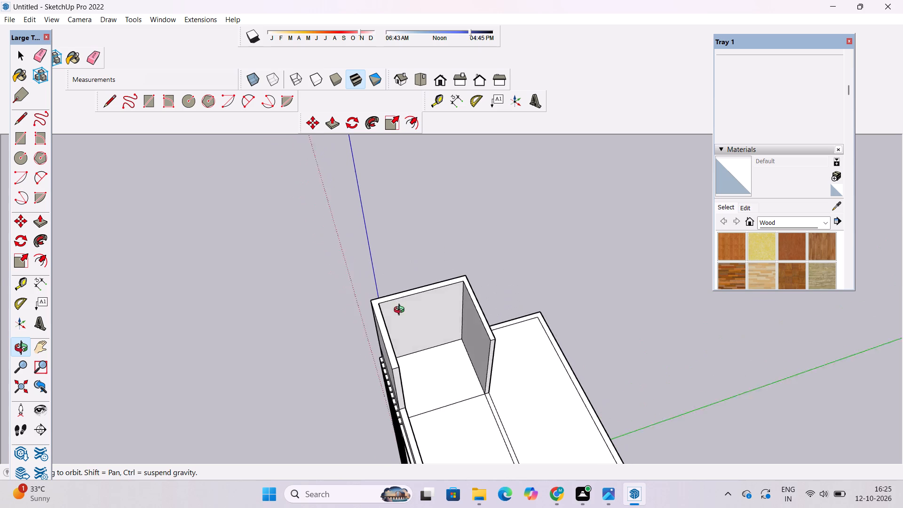
drag(401, 311, 392, 302)
Place a guide 2' below the inner top edge of the rib-side enclosure's outer end wall.
key(t)
scroll(391, 296, up, 7)
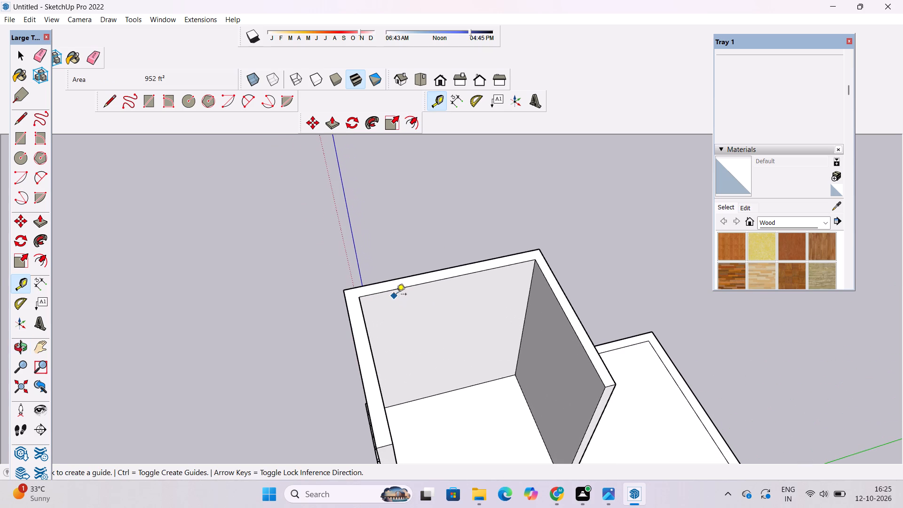
click(450, 278)
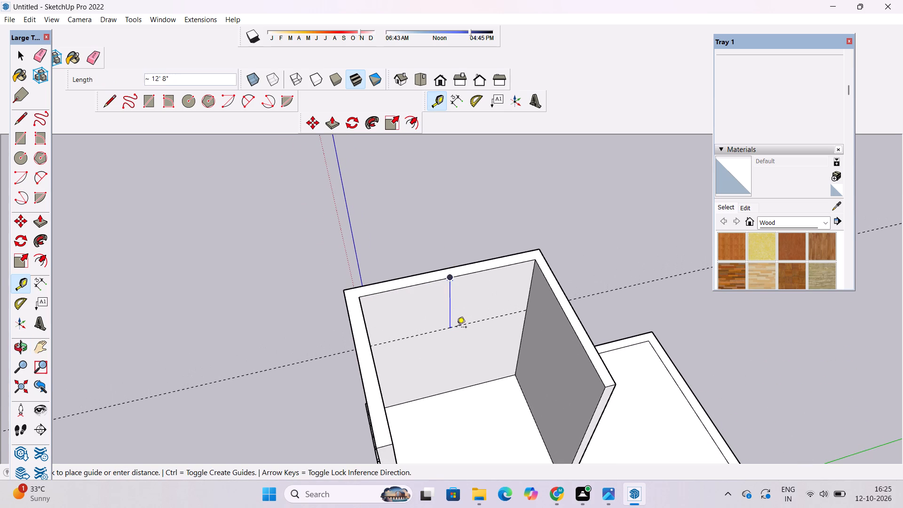
text(2')
key(Return)
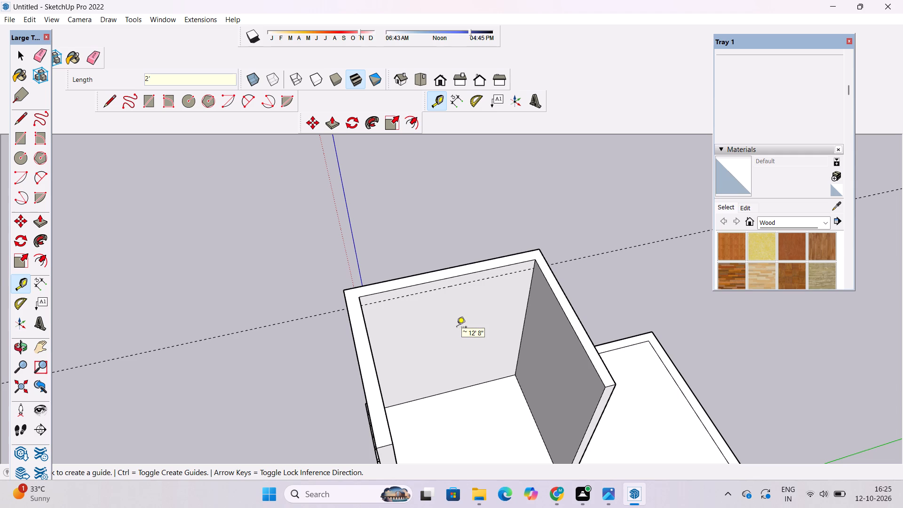
Draw a 28' line along the guide across the end wall's inner face, and erase the guide.
click(109, 101)
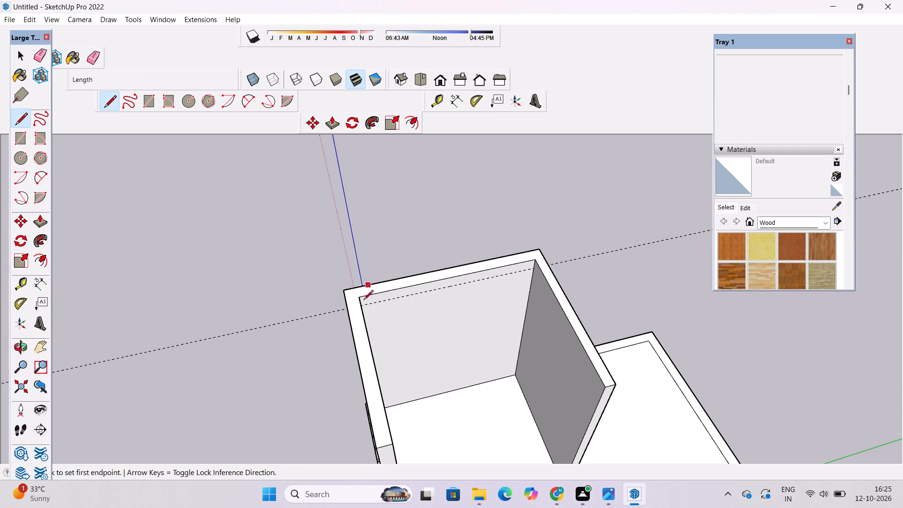
scroll(546, 298, up, 9)
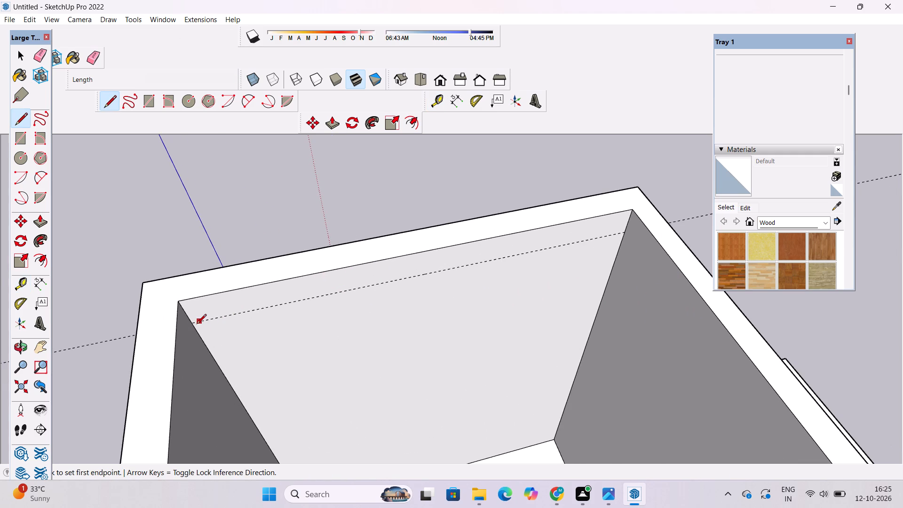
click(193, 325)
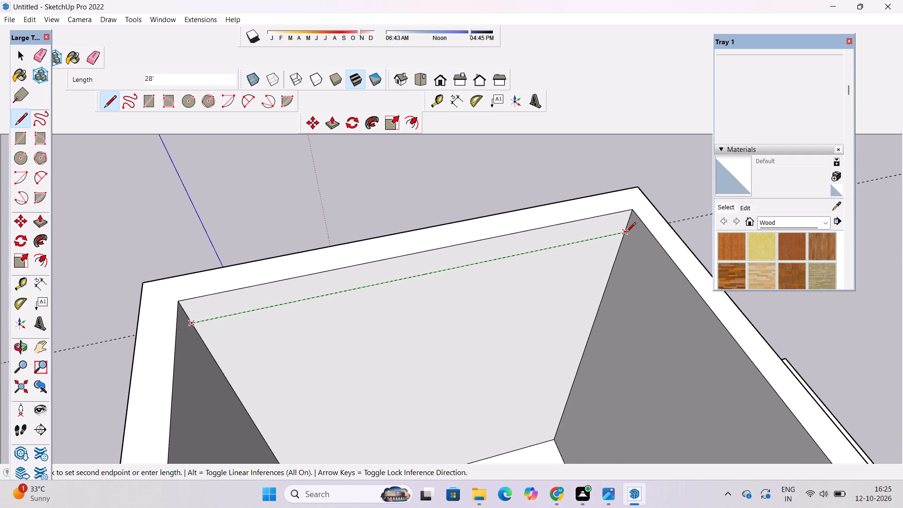
click(626, 233)
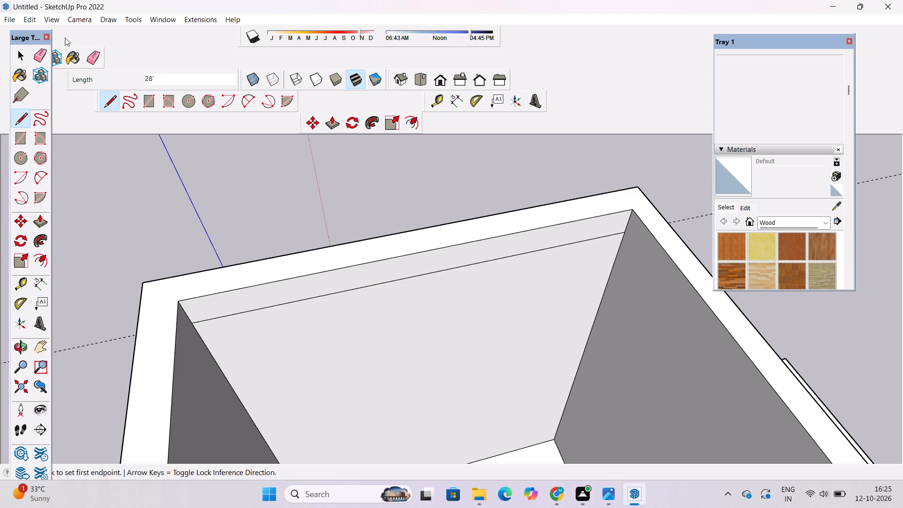
click(95, 60)
drag(103, 312, 105, 343)
key(space)
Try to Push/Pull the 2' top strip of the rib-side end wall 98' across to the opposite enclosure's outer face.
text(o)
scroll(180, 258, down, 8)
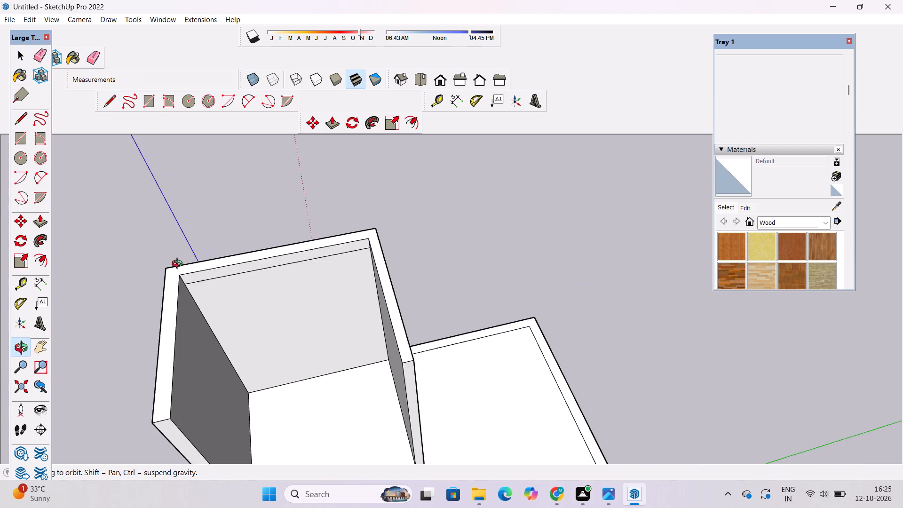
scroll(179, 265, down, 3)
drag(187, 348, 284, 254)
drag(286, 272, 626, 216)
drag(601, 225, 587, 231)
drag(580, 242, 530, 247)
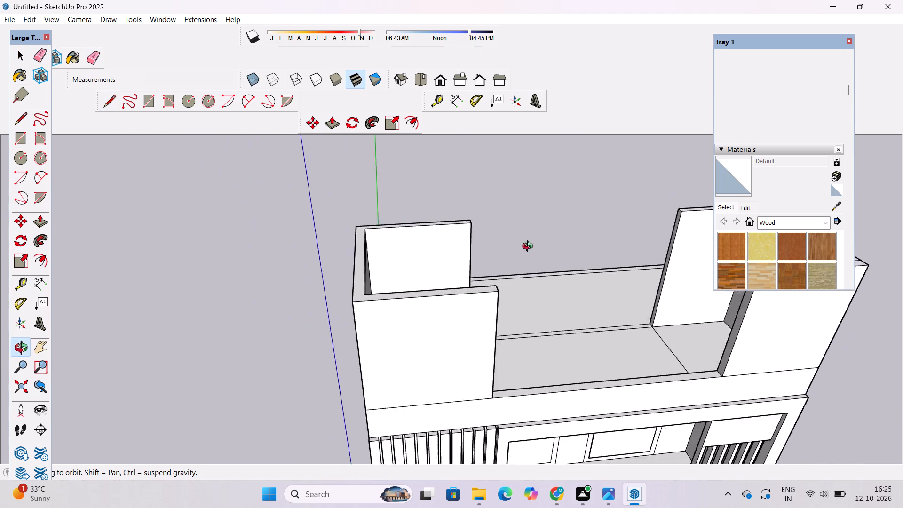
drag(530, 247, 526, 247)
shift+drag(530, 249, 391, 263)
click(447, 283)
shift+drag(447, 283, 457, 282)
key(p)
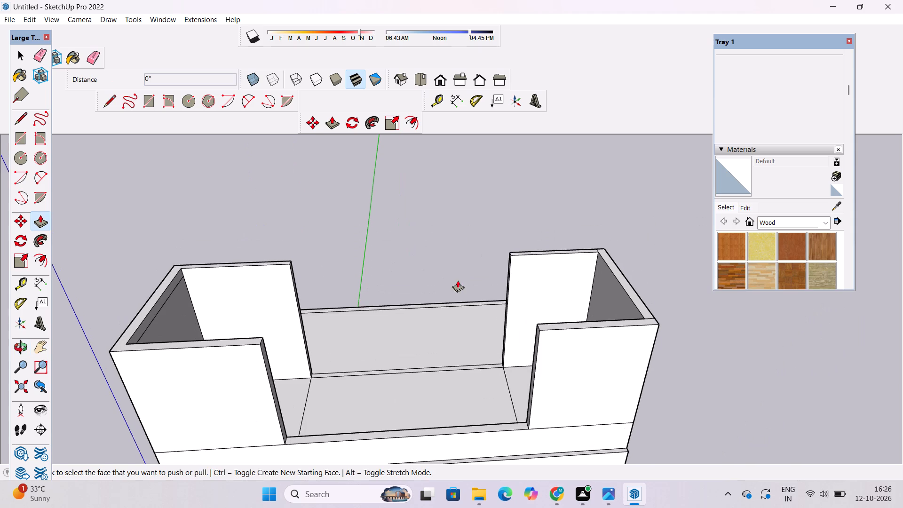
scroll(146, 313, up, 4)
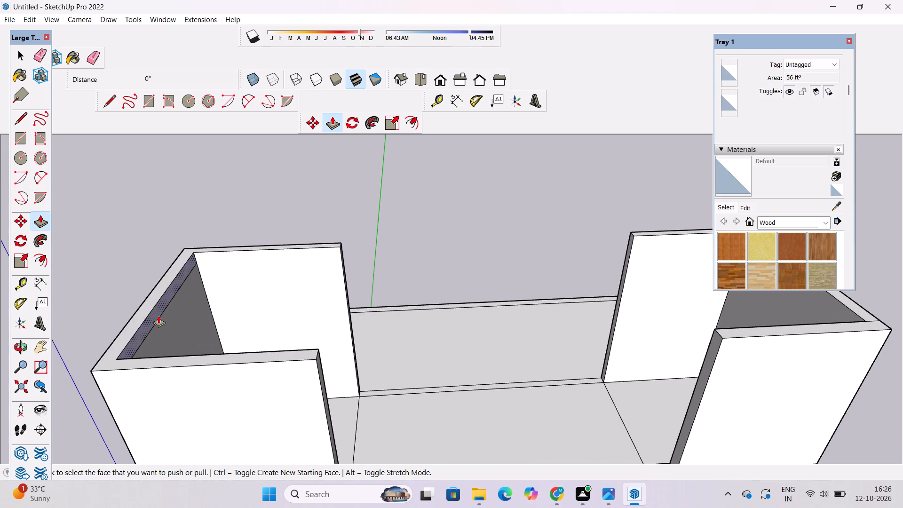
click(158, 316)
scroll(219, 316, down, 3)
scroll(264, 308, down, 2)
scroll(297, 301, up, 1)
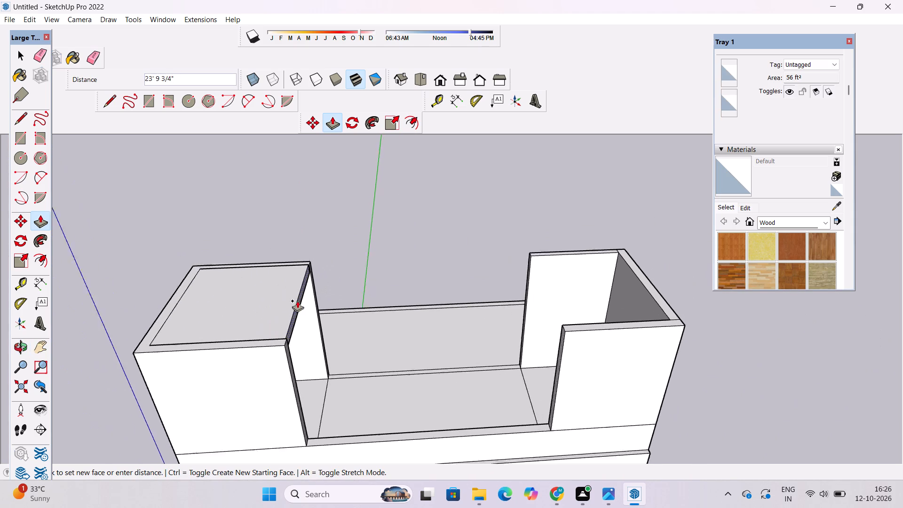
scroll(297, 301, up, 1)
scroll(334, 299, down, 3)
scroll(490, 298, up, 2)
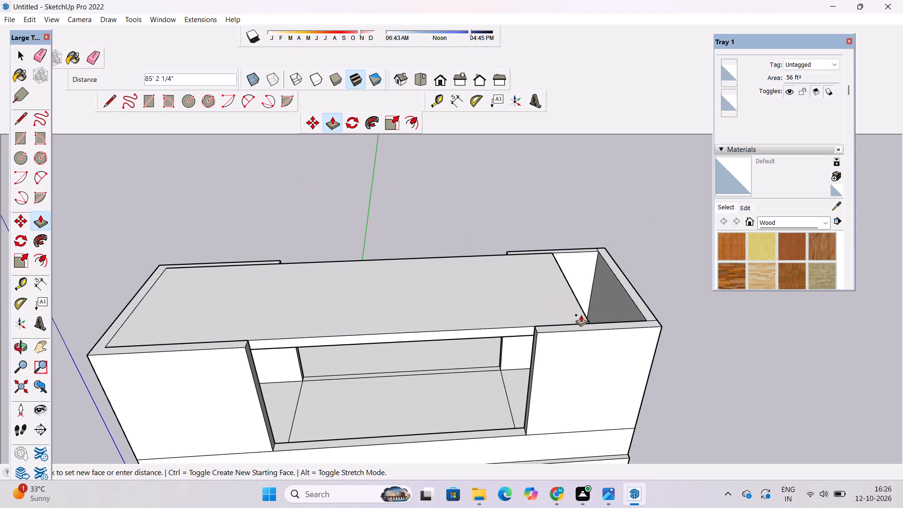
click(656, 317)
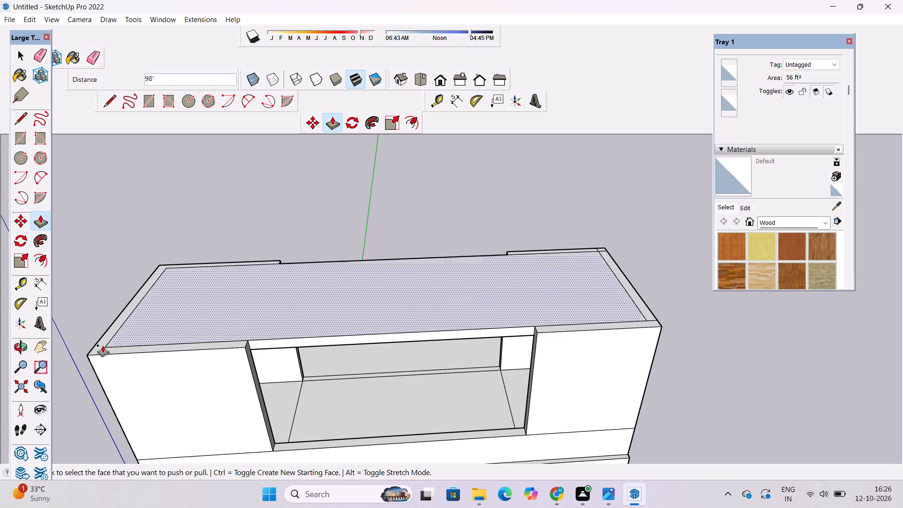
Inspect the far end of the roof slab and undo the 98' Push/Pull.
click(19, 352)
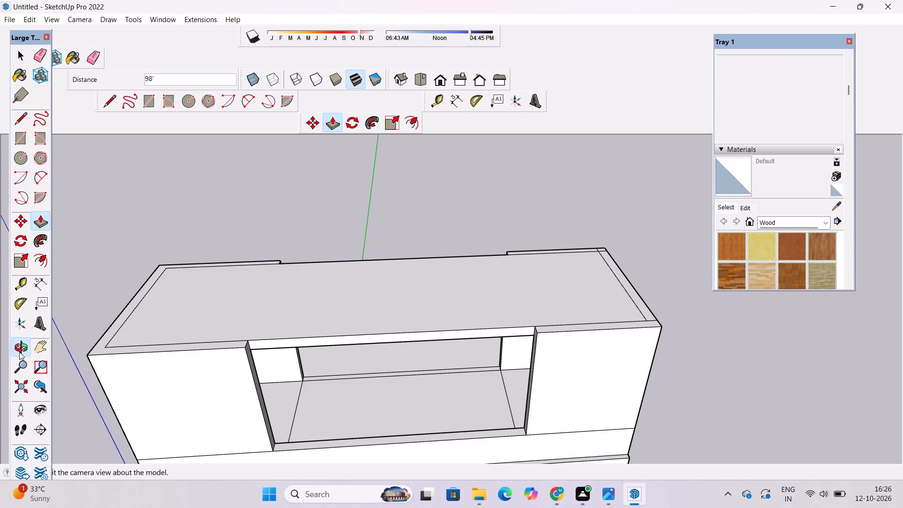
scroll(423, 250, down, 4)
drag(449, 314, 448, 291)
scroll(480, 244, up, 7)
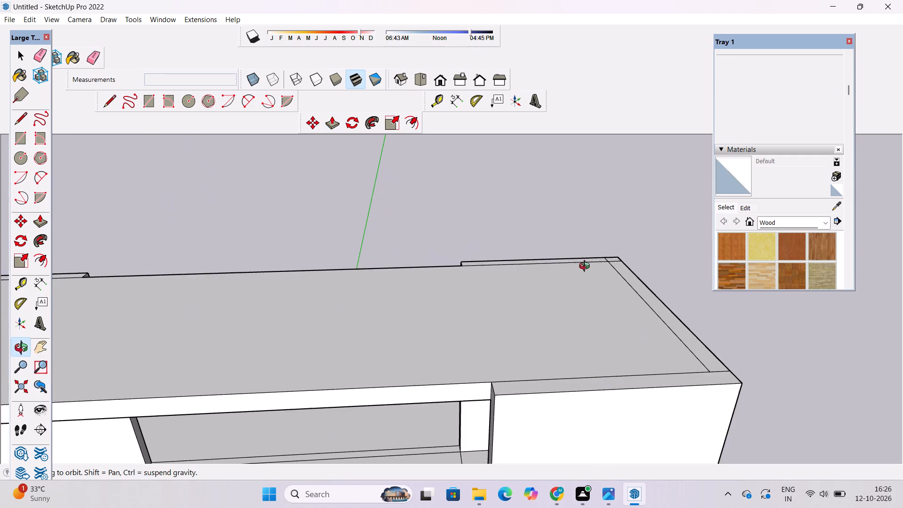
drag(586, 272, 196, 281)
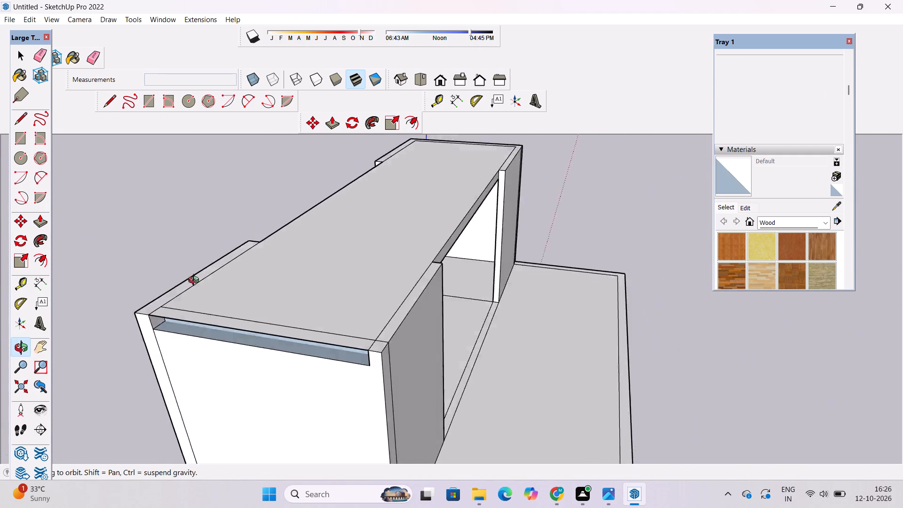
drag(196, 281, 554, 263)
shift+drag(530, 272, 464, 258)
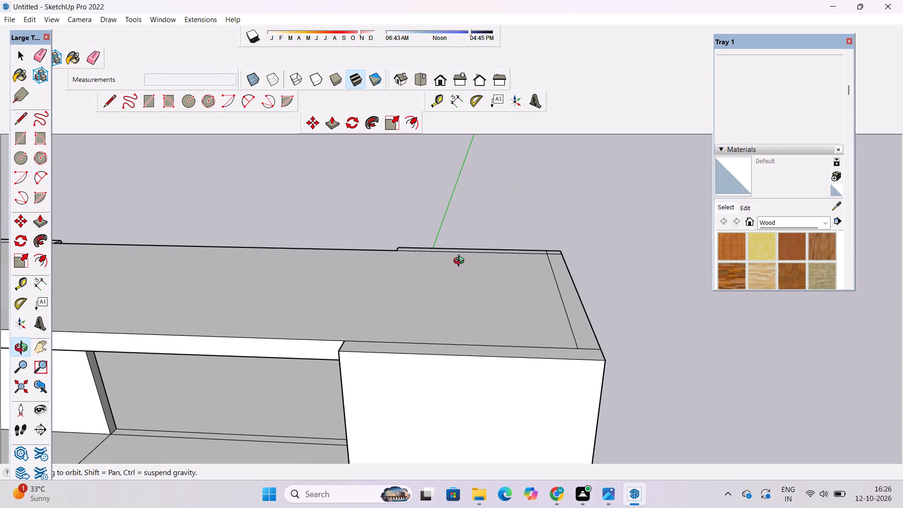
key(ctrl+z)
Push/Pull the 2' top strip of the rib-side end wall 96' to the opposite enclosure's inner wall face, forming a roof slab.
shift+drag(349, 322, 489, 325)
scroll(487, 323, down, 4)
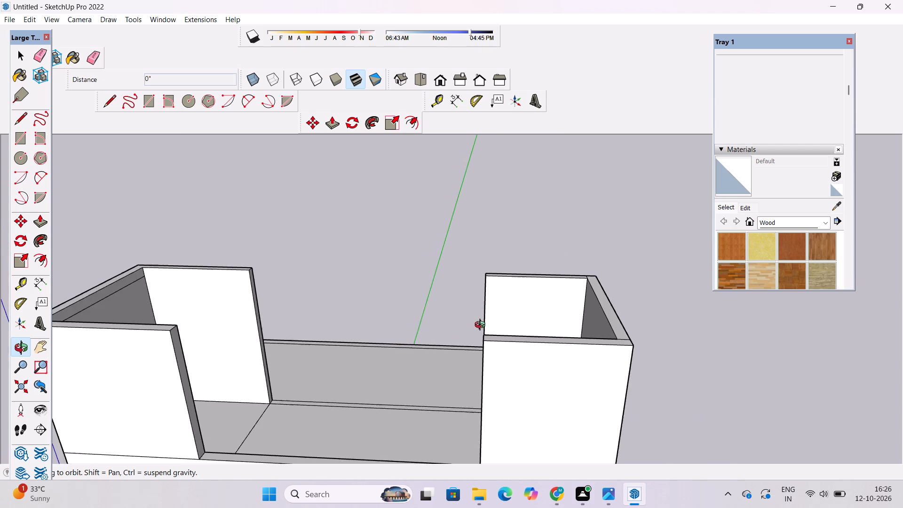
shift+drag(294, 327, 315, 325)
click(315, 325)
key(p)
scroll(149, 309, up, 2)
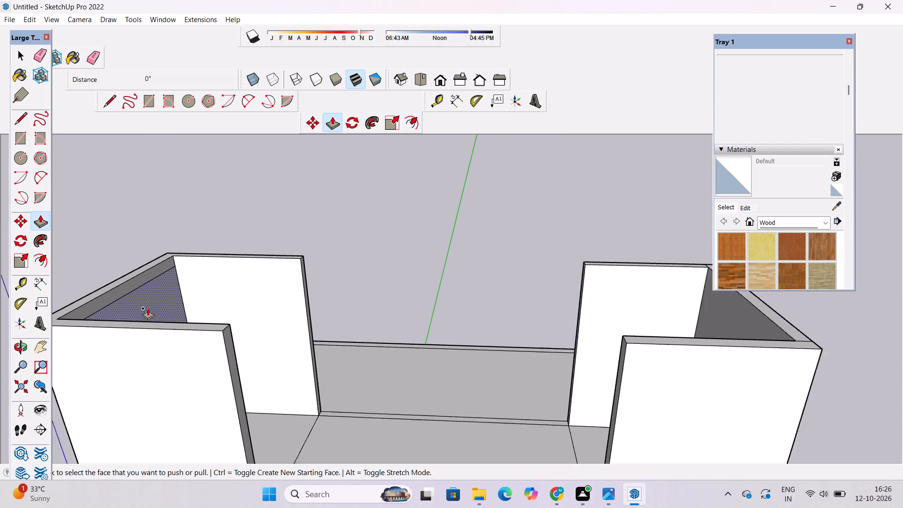
scroll(148, 308, up, 1)
click(125, 287)
scroll(135, 288, down, 8)
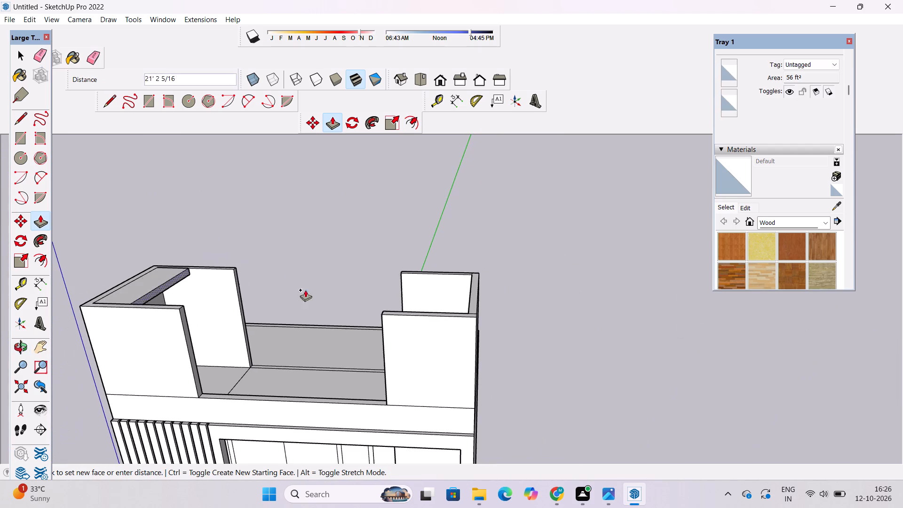
scroll(426, 295, up, 7)
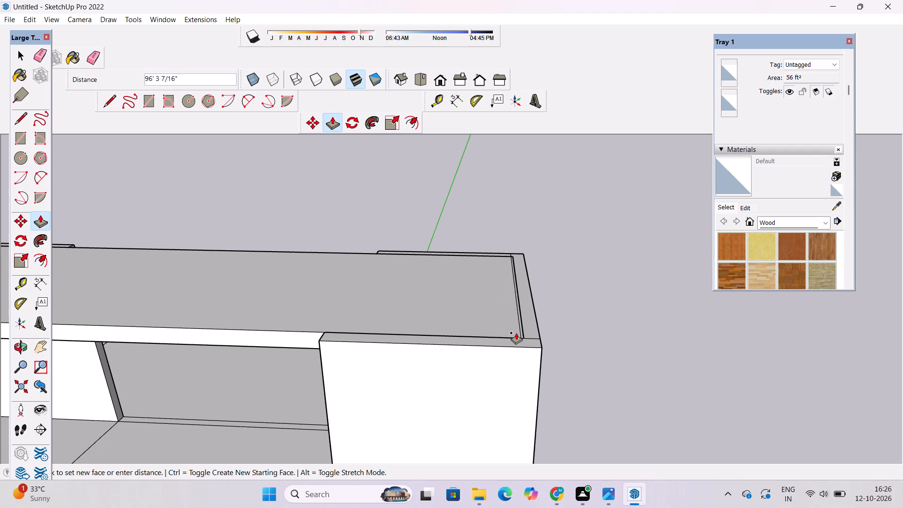
click(519, 336)
Examine the roof slab spanning both enclosures from the slatted-panel end, the rear, above and the front.
scroll(402, 298, down, 4)
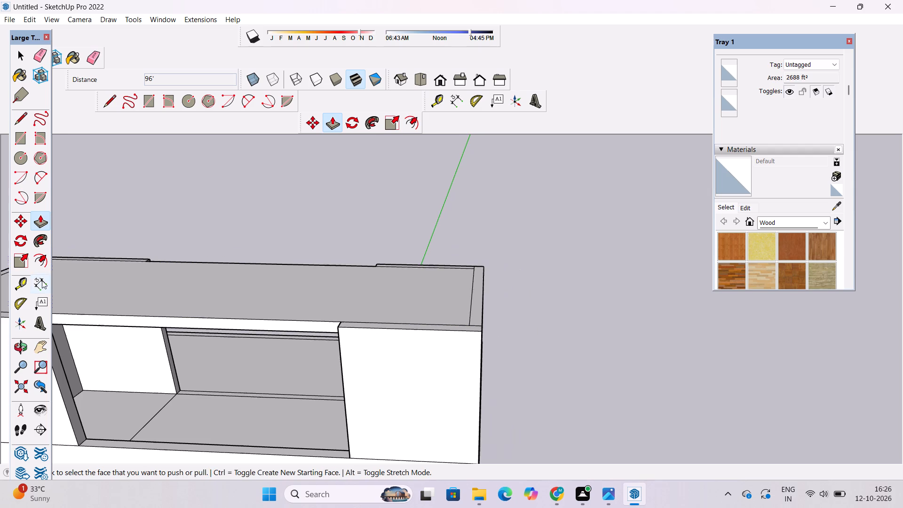
click(27, 348)
drag(610, 337, 442, 307)
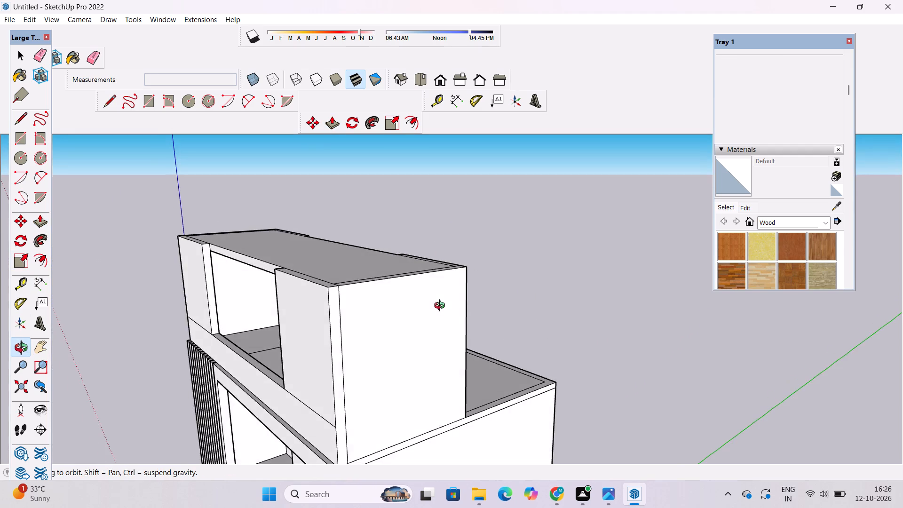
drag(442, 307, 527, 423)
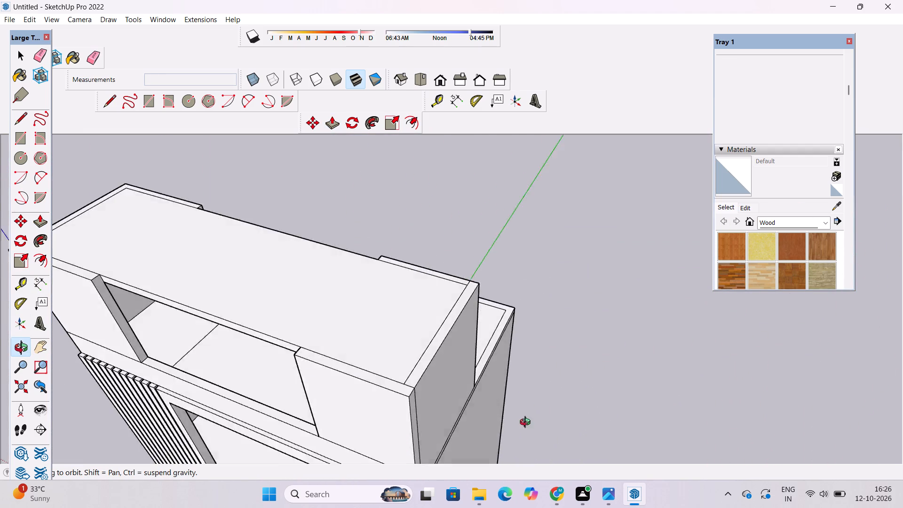
drag(527, 423, 235, 430)
scroll(468, 328, down, 2)
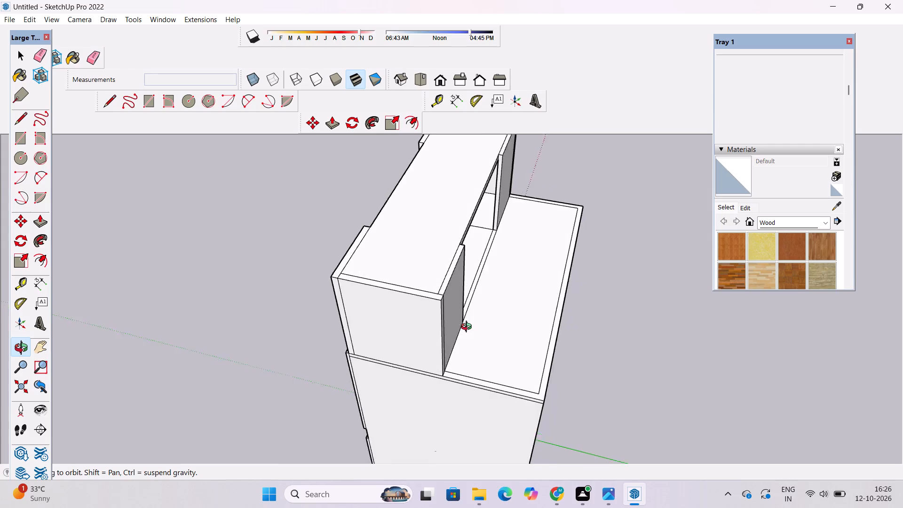
scroll(468, 328, down, 2)
scroll(445, 259, up, 4)
drag(446, 268, 809, 252)
drag(590, 225, 596, 200)
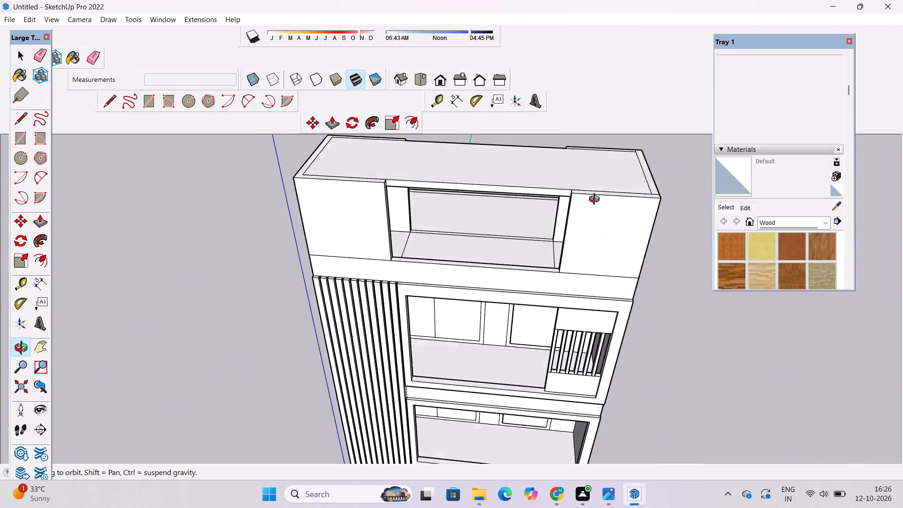
drag(596, 200, 631, 114)
scroll(586, 132, up, 8)
scroll(560, 165, up, 1)
drag(558, 190, 554, 236)
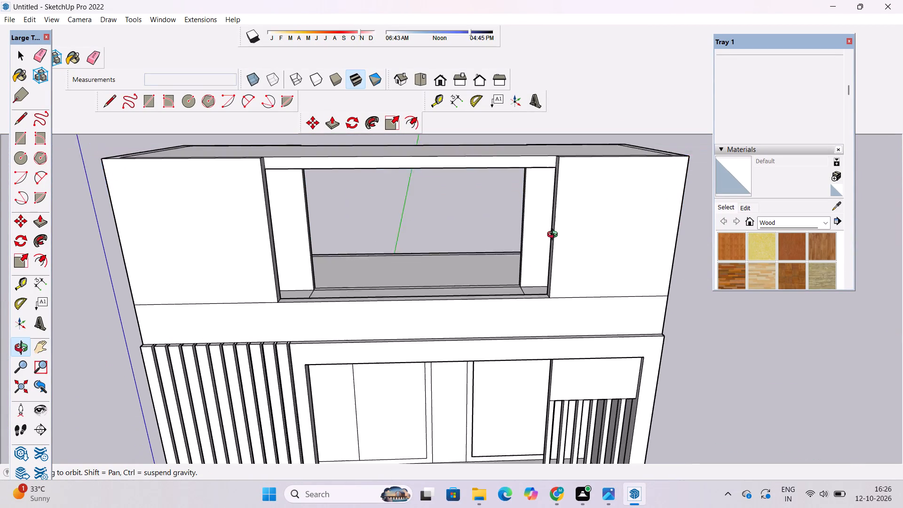
drag(554, 236, 554, 244)
scroll(528, 235, down, 3)
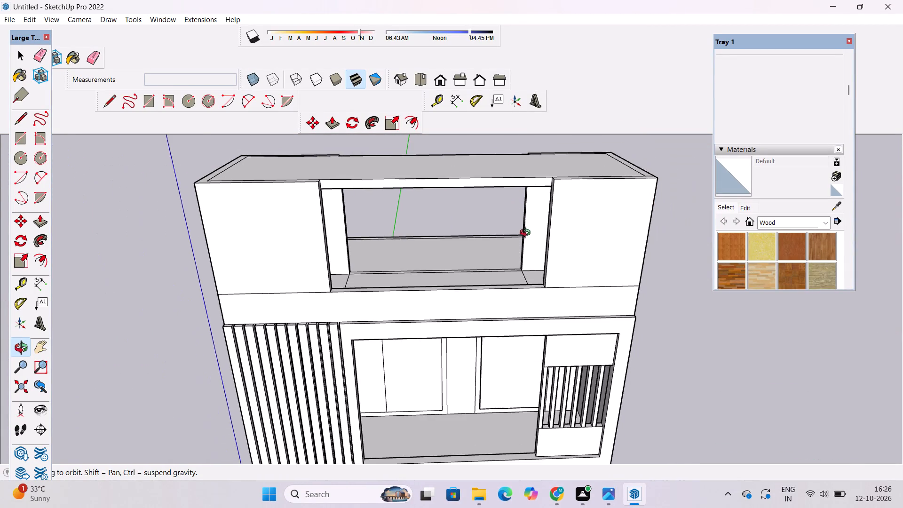
Place a vertical guide on the upper front face 3' inward from the slatted-panel-side outer edge.
shift+drag(526, 230, 527, 256)
scroll(583, 237, up, 5)
drag(588, 283, 578, 261)
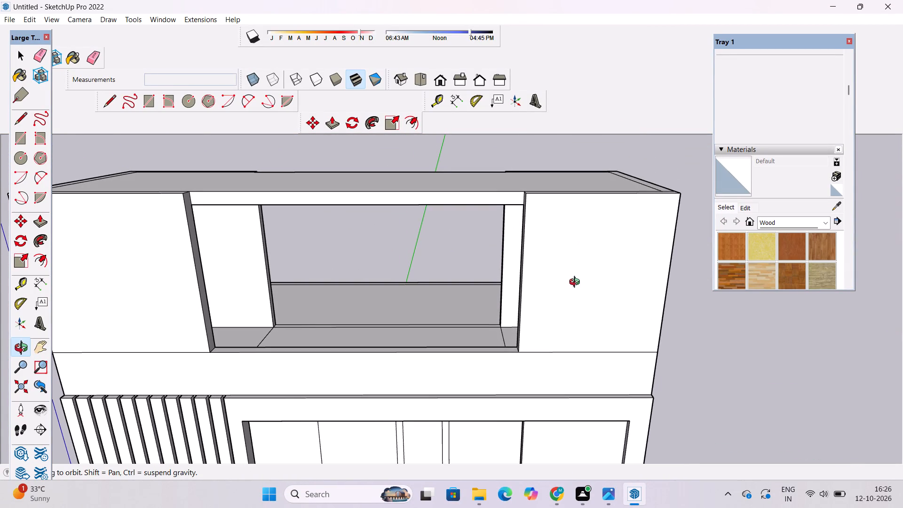
drag(577, 283, 578, 295)
drag(578, 295, 569, 279)
scroll(563, 272, down, 3)
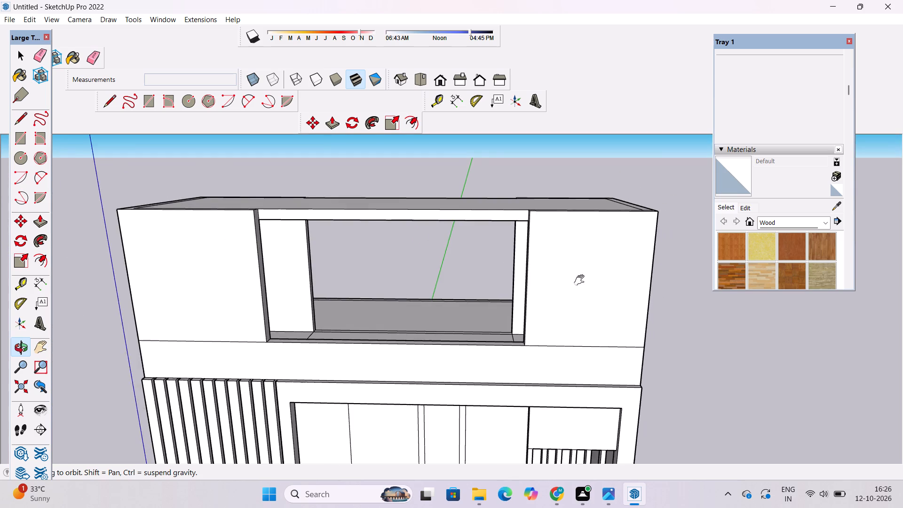
shift+drag(581, 280, 520, 280)
shift+drag(516, 281, 507, 283)
drag(505, 283, 495, 271)
key(t)
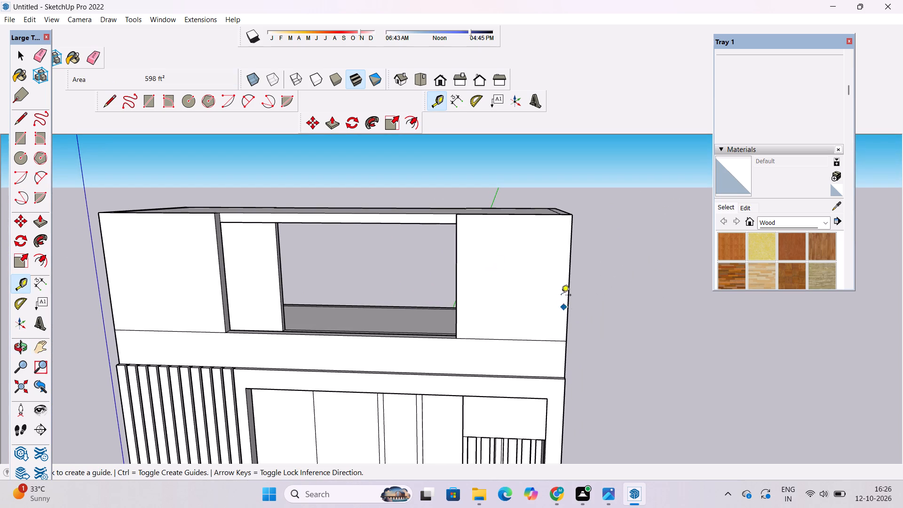
click(569, 279)
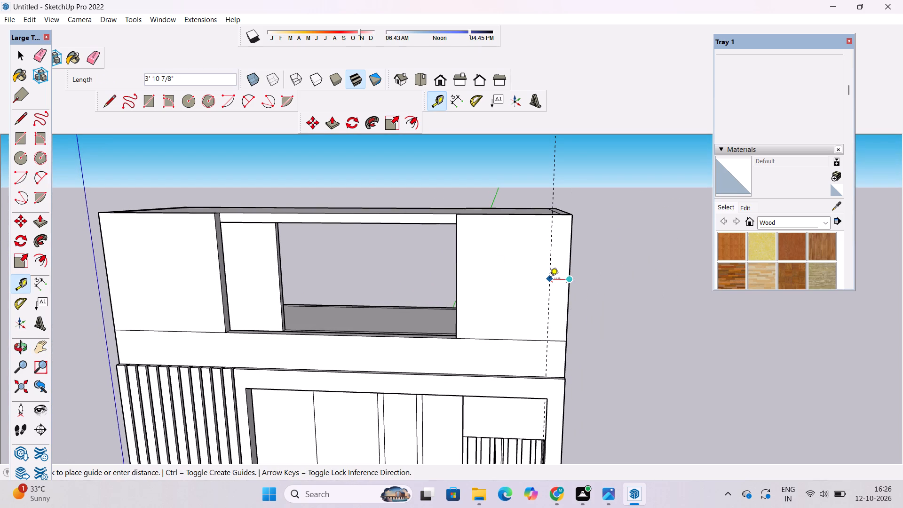
text(3')
key(Return)
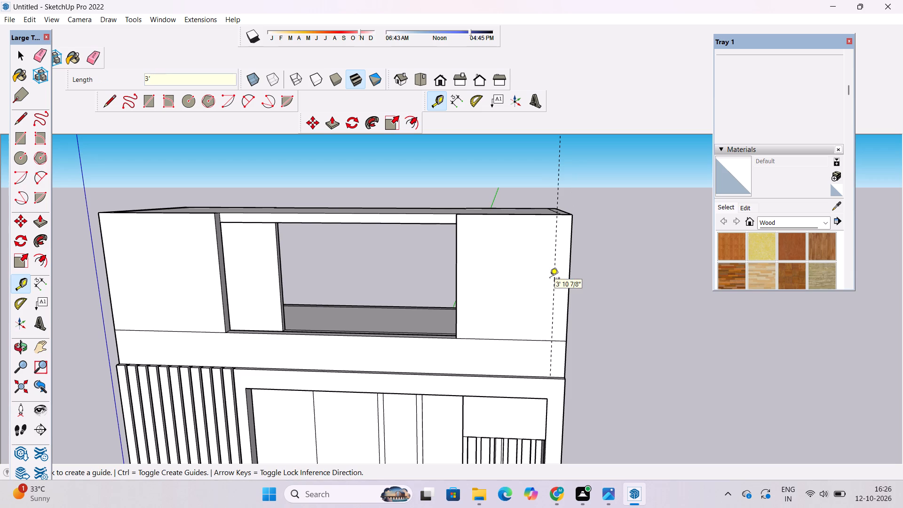
Place a vertical guide on the upper front face 3' inward from the rib-side outer edge.
scroll(550, 290, down, 4)
scroll(223, 304, up, 3)
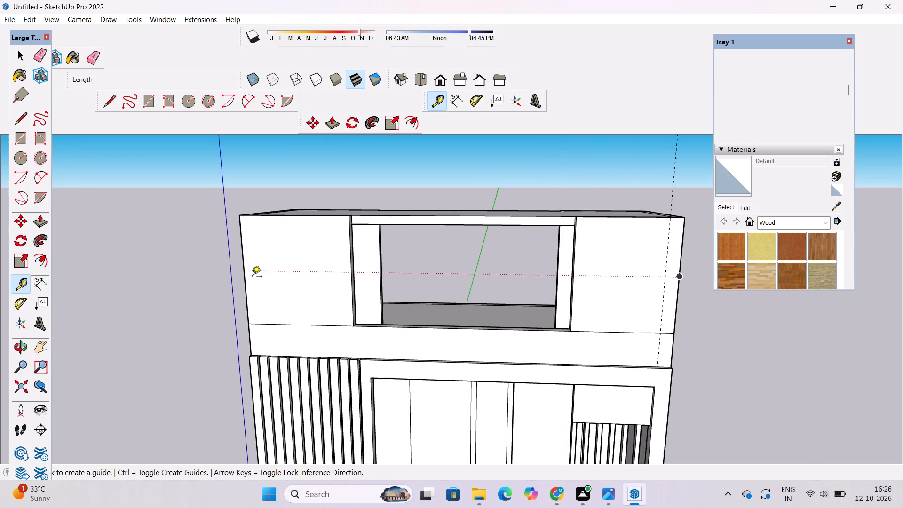
scroll(252, 277, up, 3)
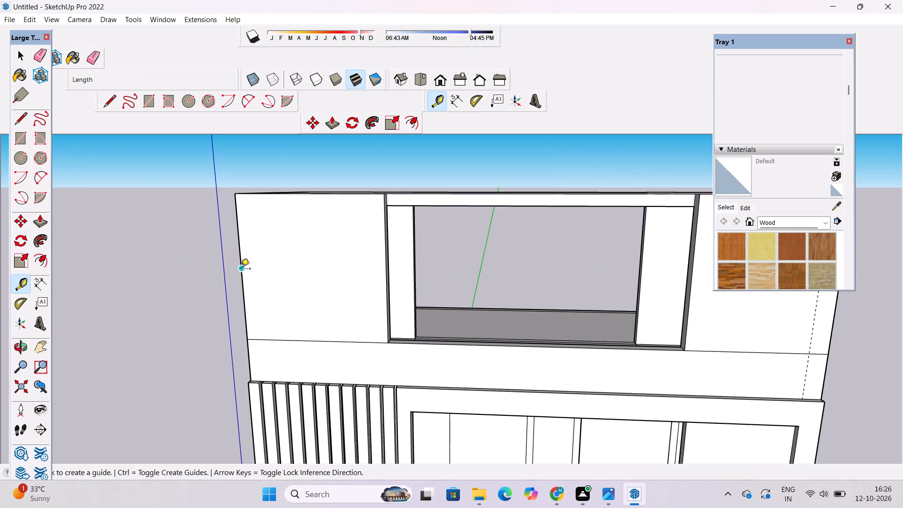
click(241, 270)
text(3')
key(Return)
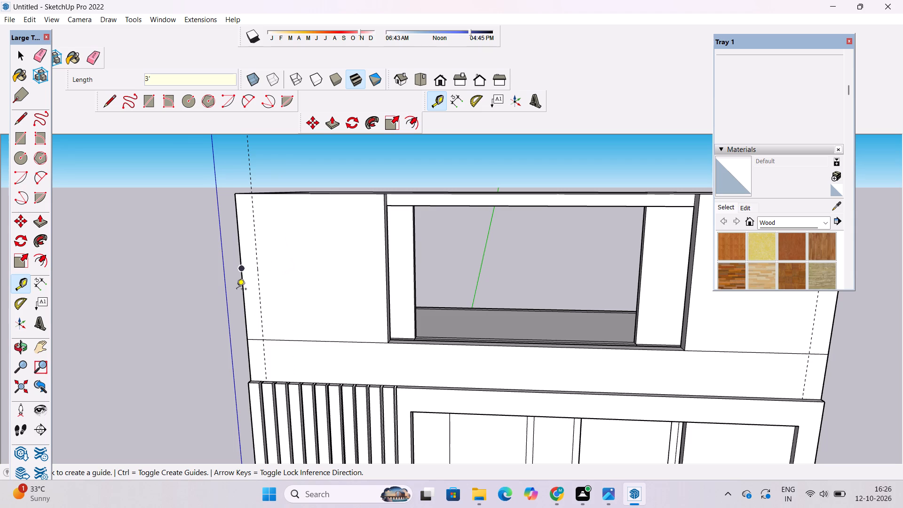
Place a horizontal guide on the front face 3' above the bottom line of the rooftop enclosures.
scroll(237, 290, down, 5)
scroll(263, 295, up, 4)
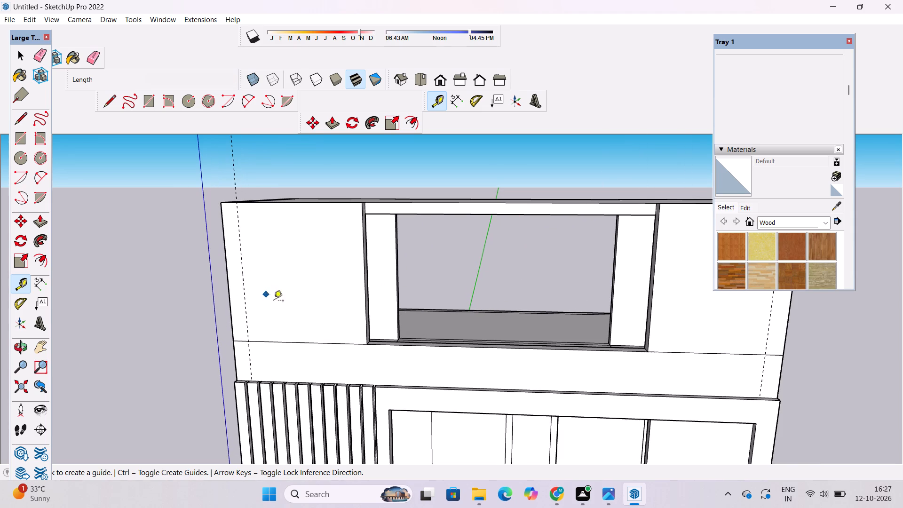
click(301, 341)
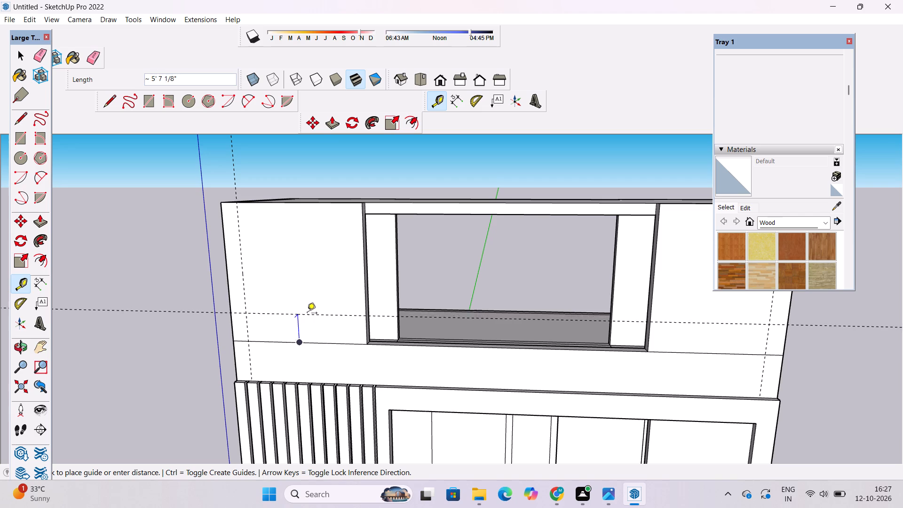
text(3')
key(Return)
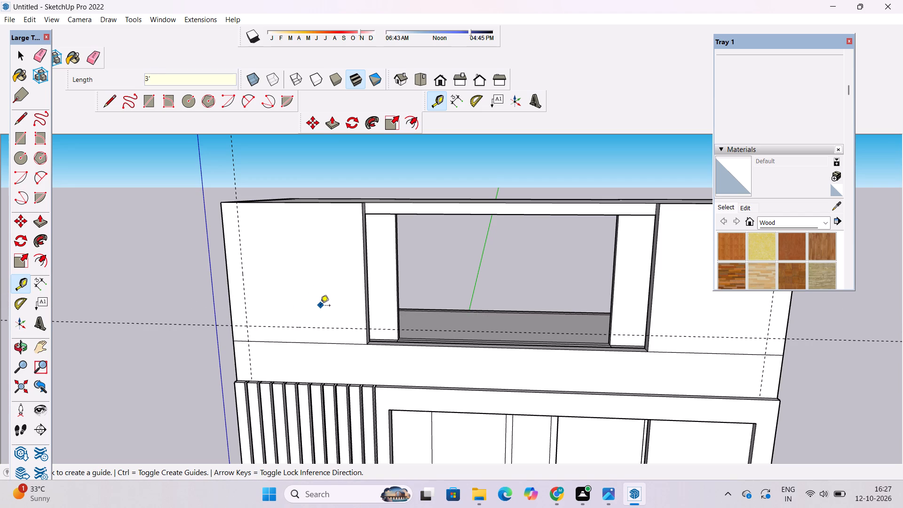
Place a horizontal guide on the front face 3' below the top edge of the rooftop enclosures.
scroll(301, 319, down, 2)
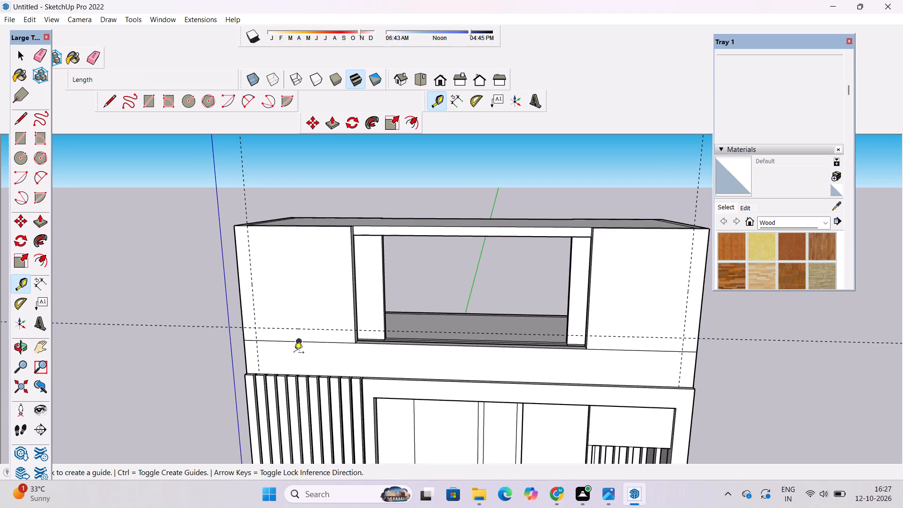
scroll(294, 353, down, 1)
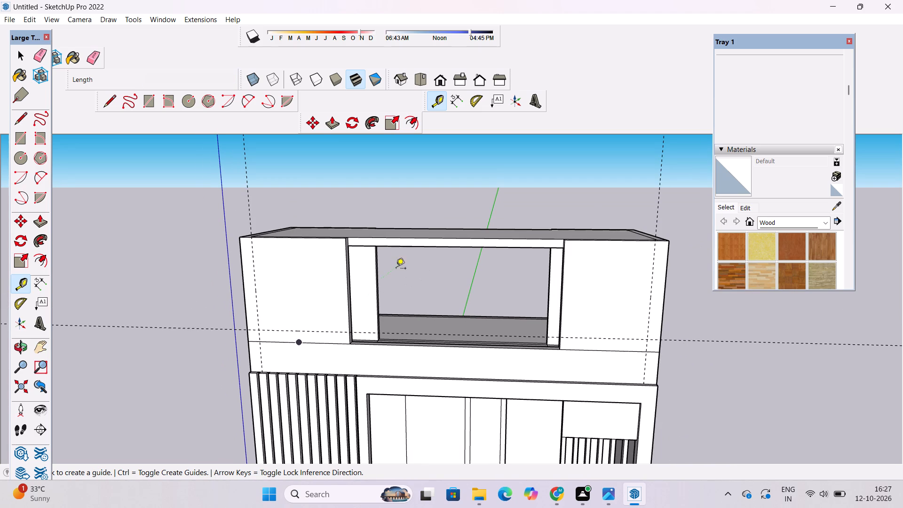
scroll(389, 258, up, 2)
scroll(301, 236, up, 4)
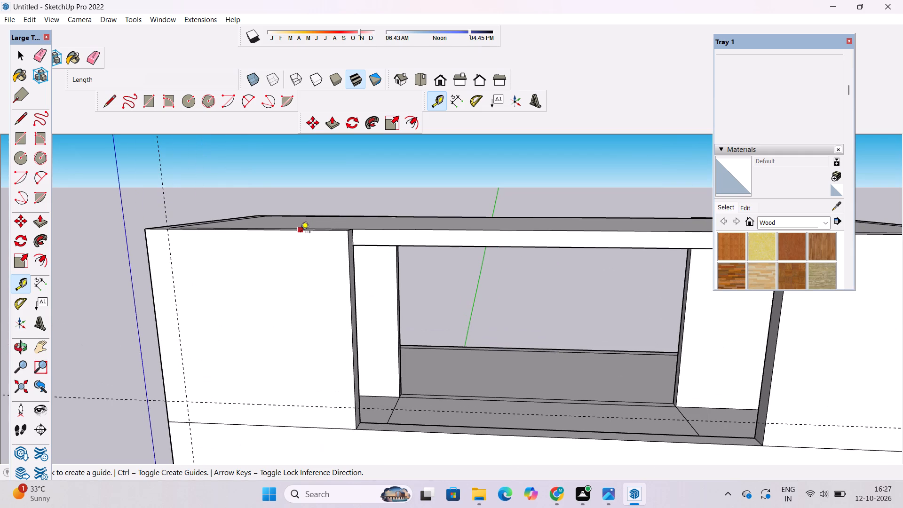
click(301, 233)
scroll(309, 262, down, 4)
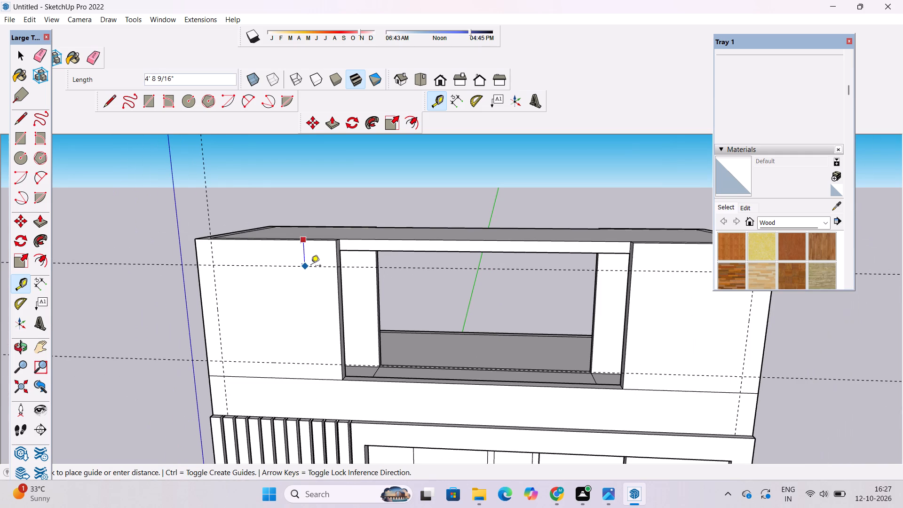
text(3')
key(Return)
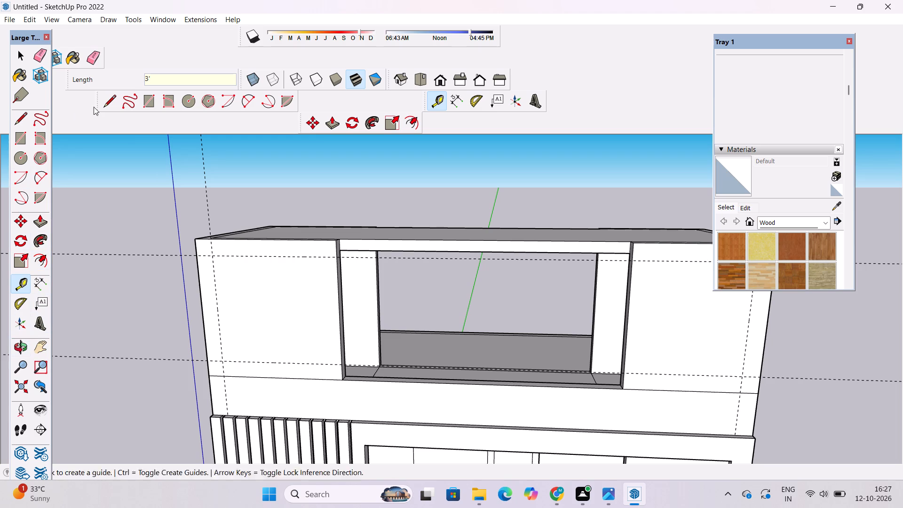
Draw a 94' by 20' rectangle on the rooftop front between the intersections of the four guides.
click(148, 98)
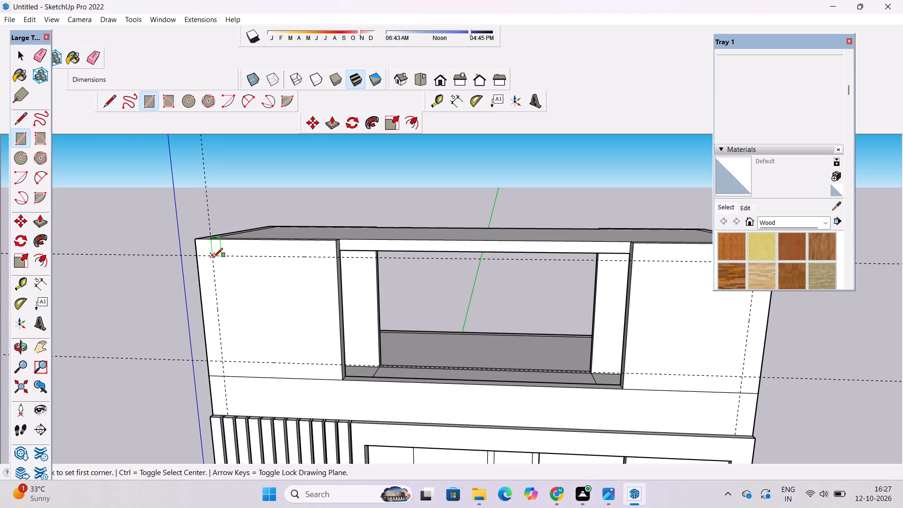
click(212, 256)
scroll(214, 255, down, 4)
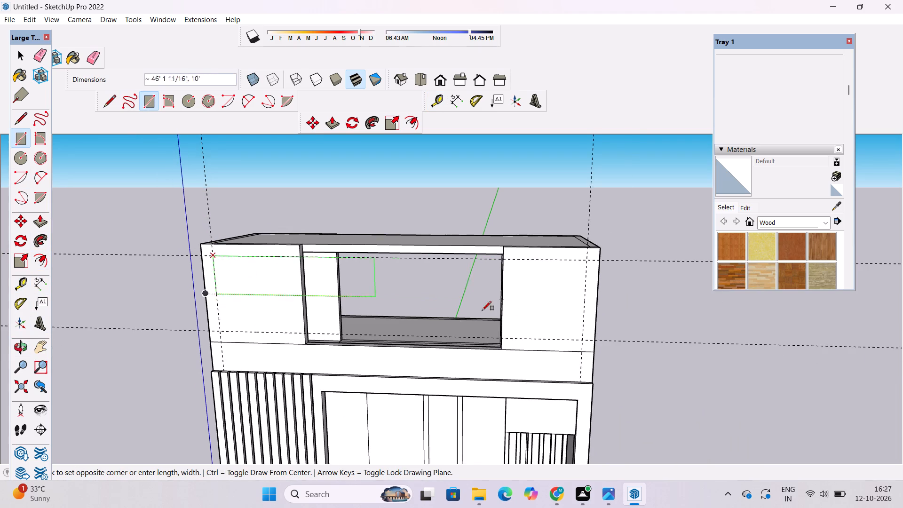
scroll(556, 314, up, 3)
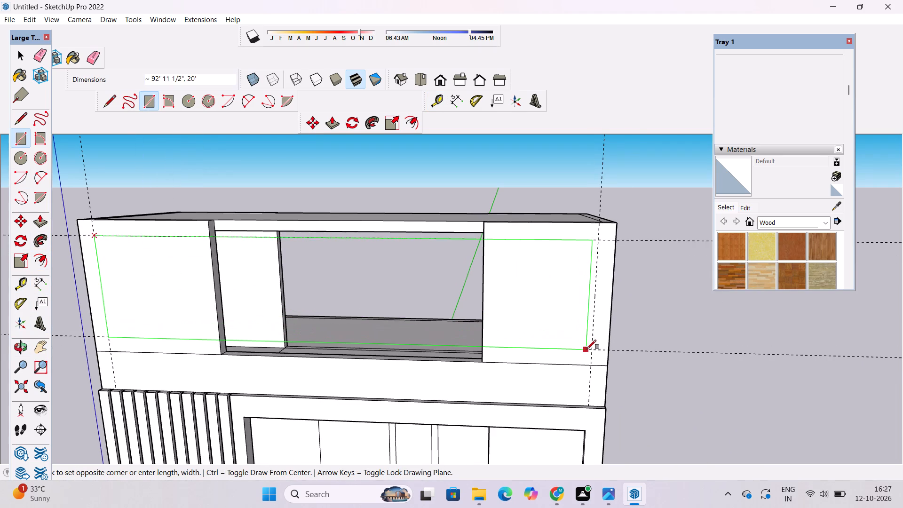
click(592, 347)
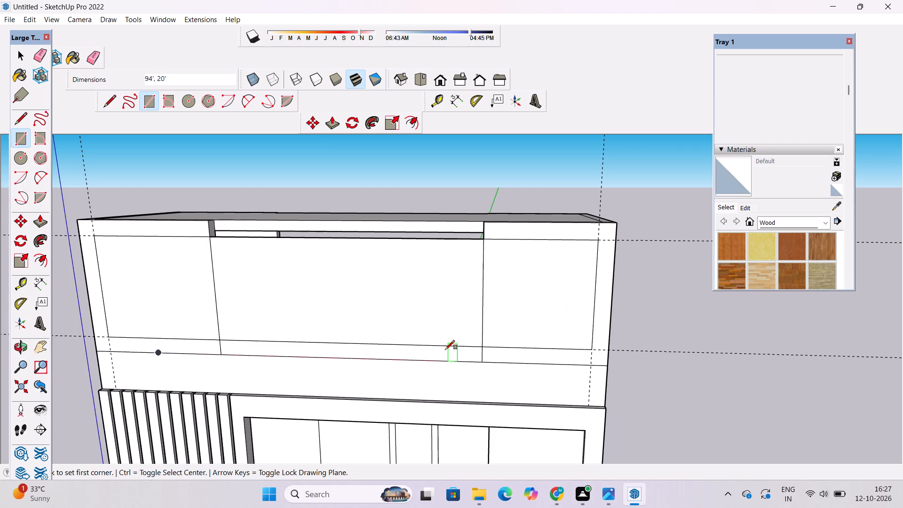
Delete the part of the rectangle's face that covers the opening between the two enclosures.
key(space)
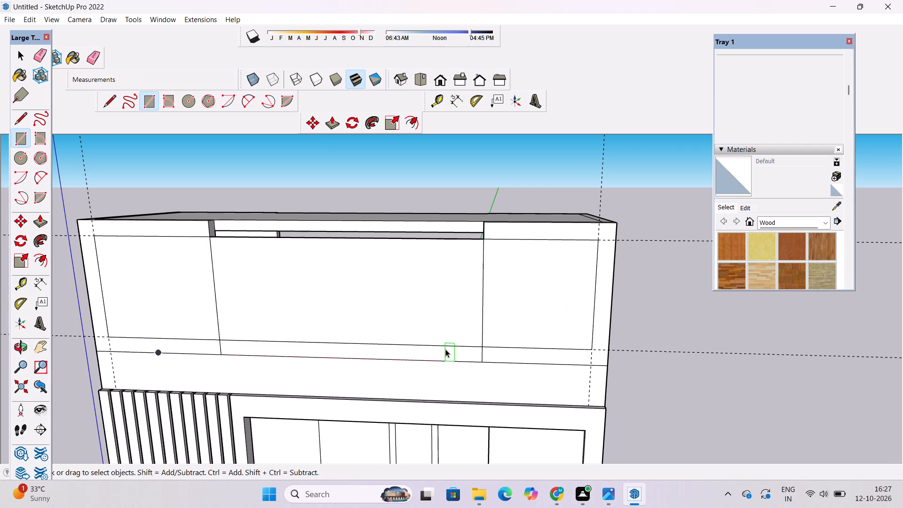
click(379, 289)
key(Delete)
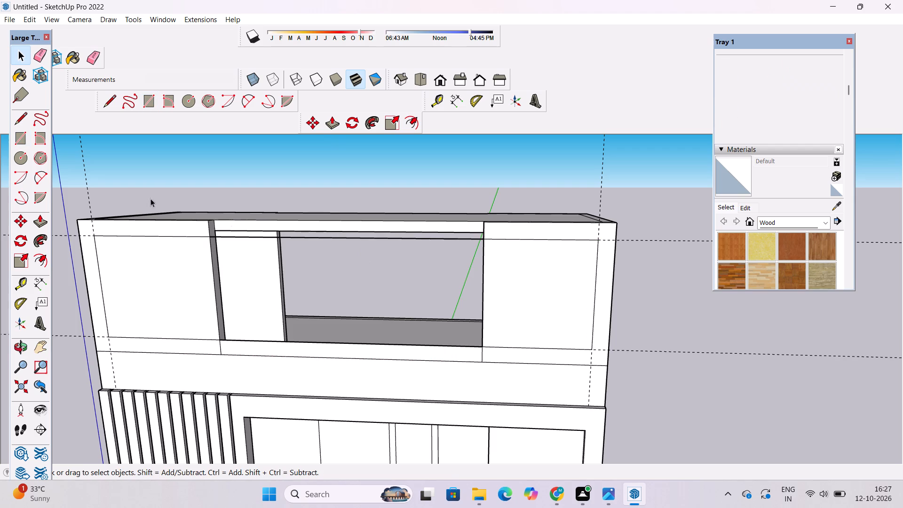
Draw a 51' line along the top front edge between the two enclosures to fill the top band above the opening.
click(107, 102)
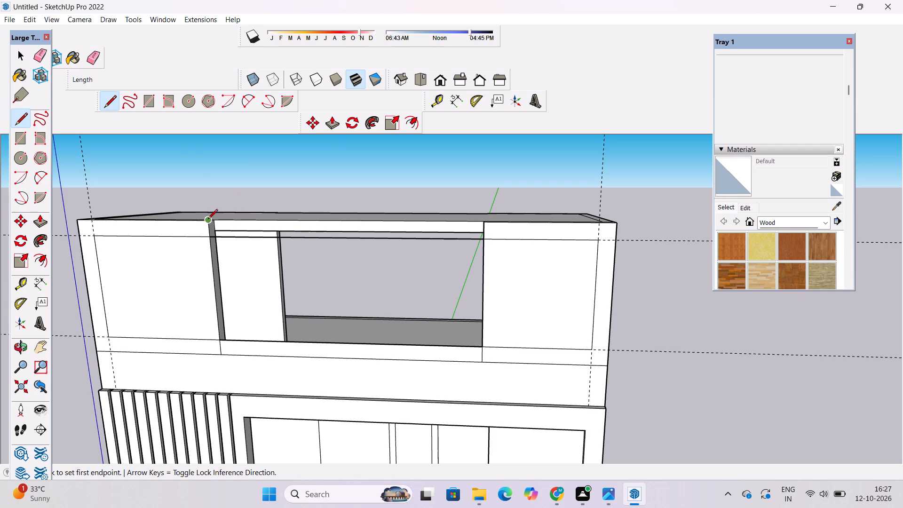
click(207, 222)
click(481, 223)
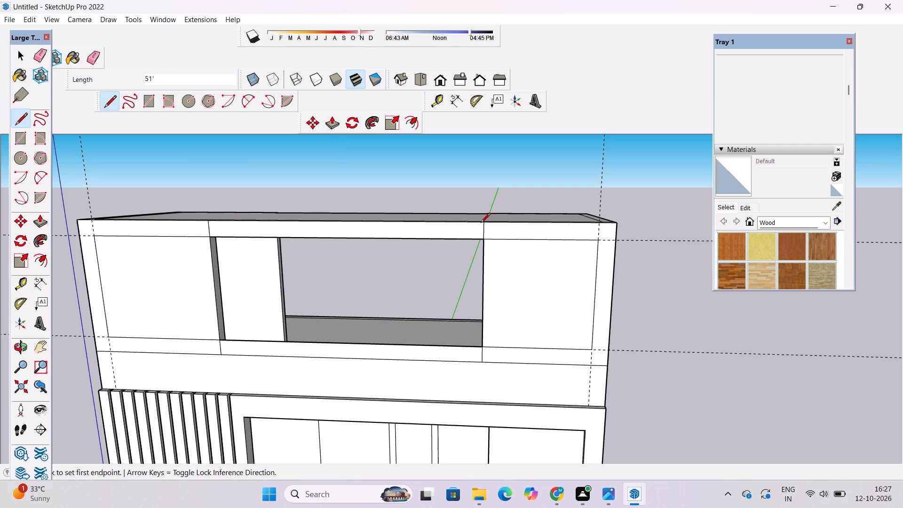
key(space)
From below, Push/Pull the narrow strip behind the new front top band 3' down to the band's lower edge.
text(o)
drag(476, 238, 475, 313)
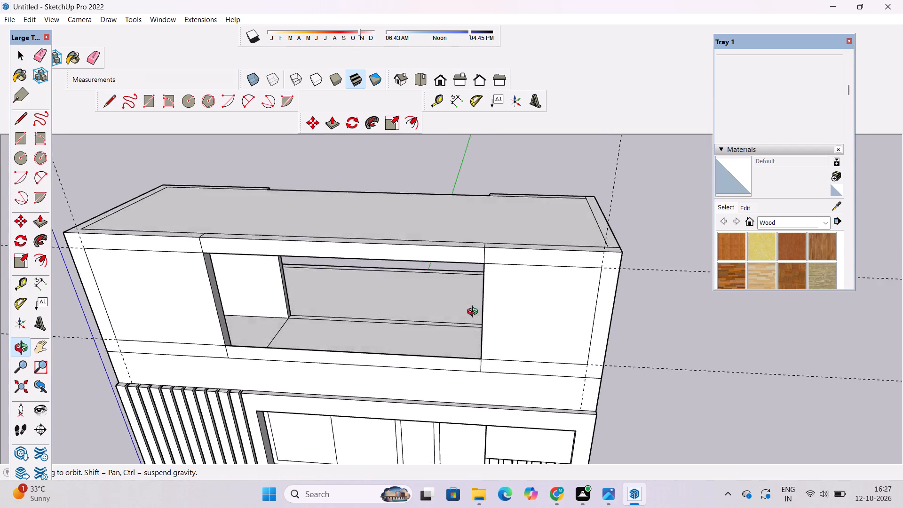
drag(475, 313, 499, 54)
drag(393, 224, 386, 173)
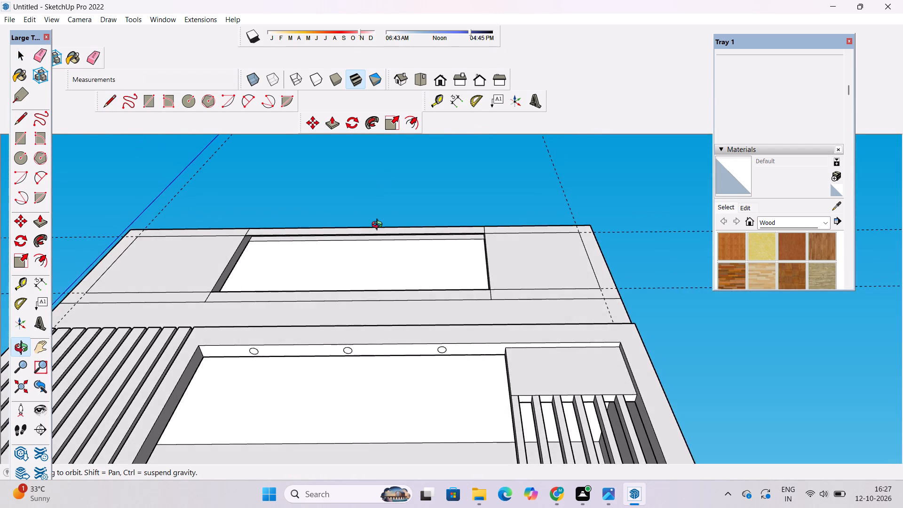
scroll(379, 226, up, 7)
drag(373, 246, 379, 213)
drag(375, 229, 373, 246)
shift+drag(358, 255, 365, 215)
shift+drag(365, 221, 365, 227)
shift+click(365, 227)
shift+drag(368, 240, 374, 252)
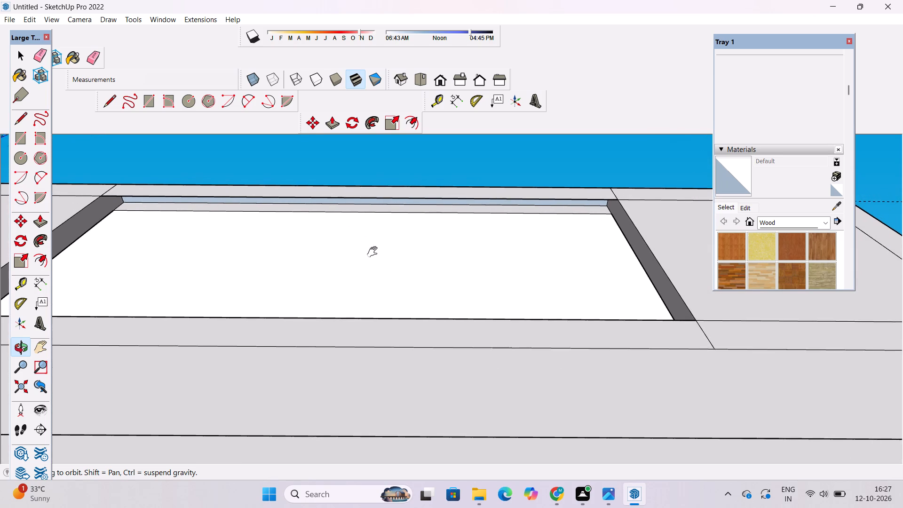
shift+drag(374, 252, 375, 254)
click(376, 254)
key(p)
scroll(506, 219, up, 5)
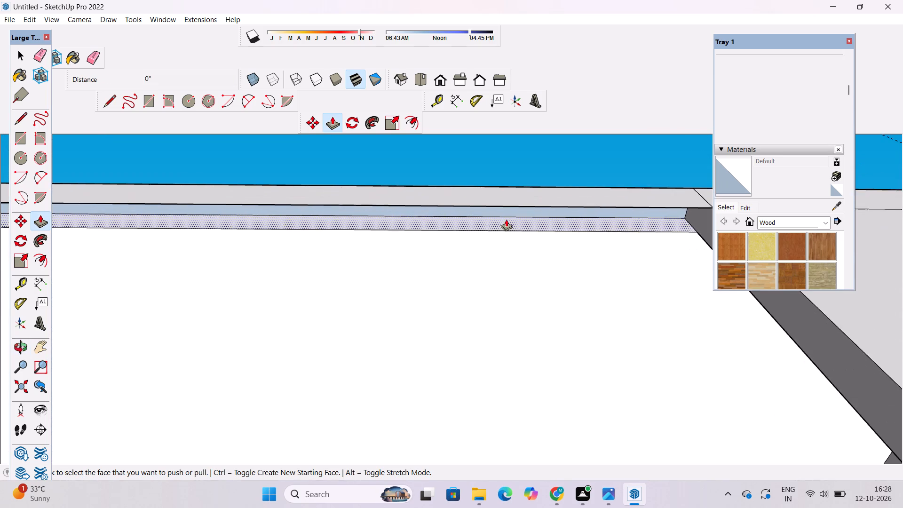
scroll(507, 216, up, 2)
click(506, 208)
scroll(511, 222, down, 2)
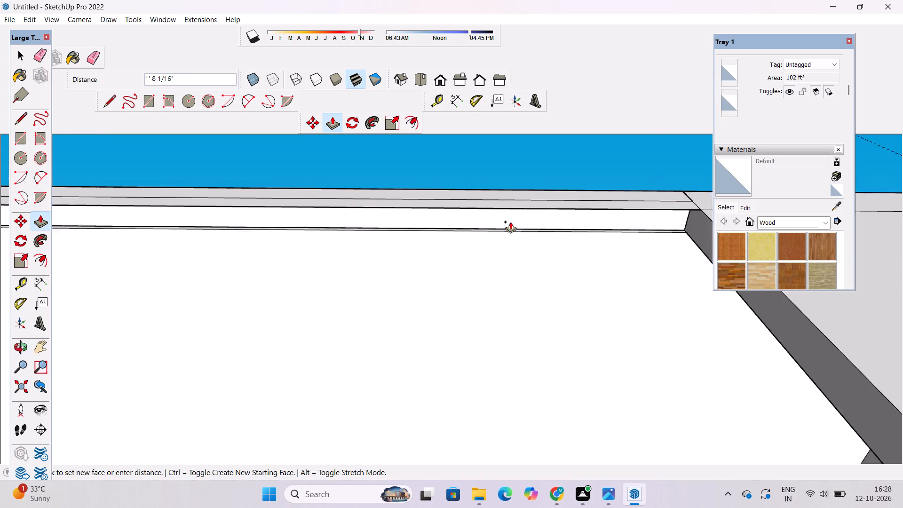
scroll(510, 222, down, 6)
click(643, 215)
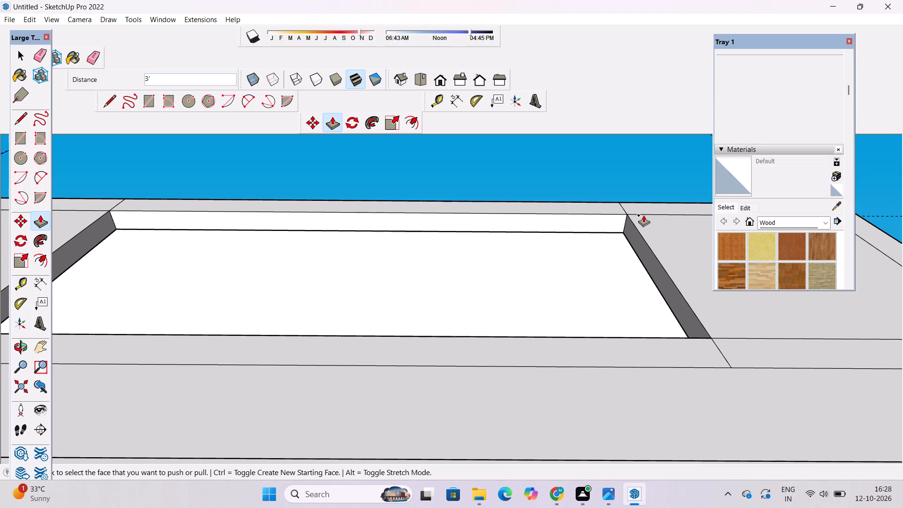
Examine the rooftop opening's thickened top band and its lower band from the front, the rear and the end.
key(o)
scroll(615, 184, down, 7)
drag(614, 231, 620, 308)
scroll(609, 291, down, 2)
drag(618, 256, 587, 370)
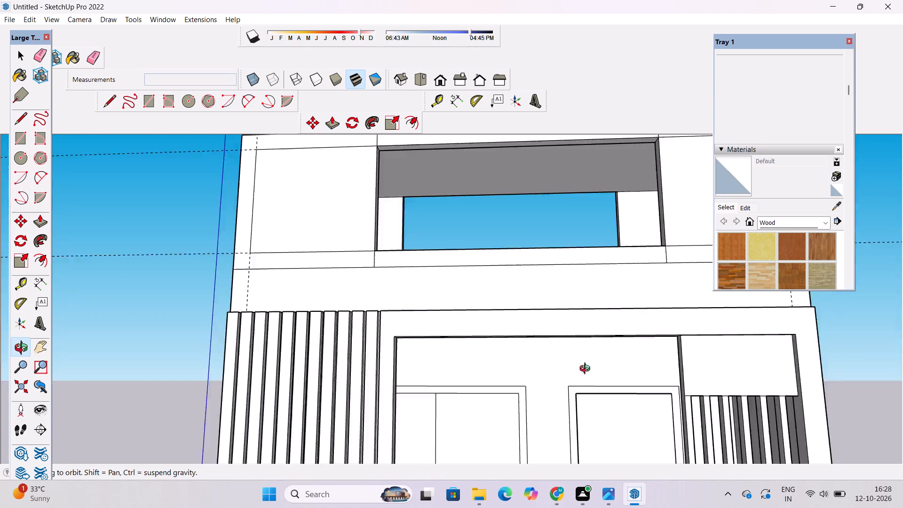
drag(587, 370, 399, 421)
drag(789, 316, 442, 370)
drag(606, 362, 514, 357)
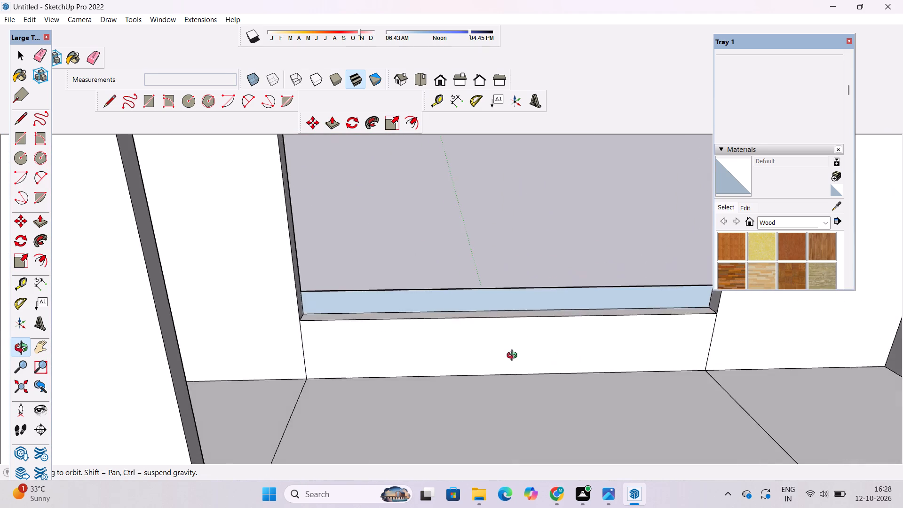
drag(538, 323, 489, 349)
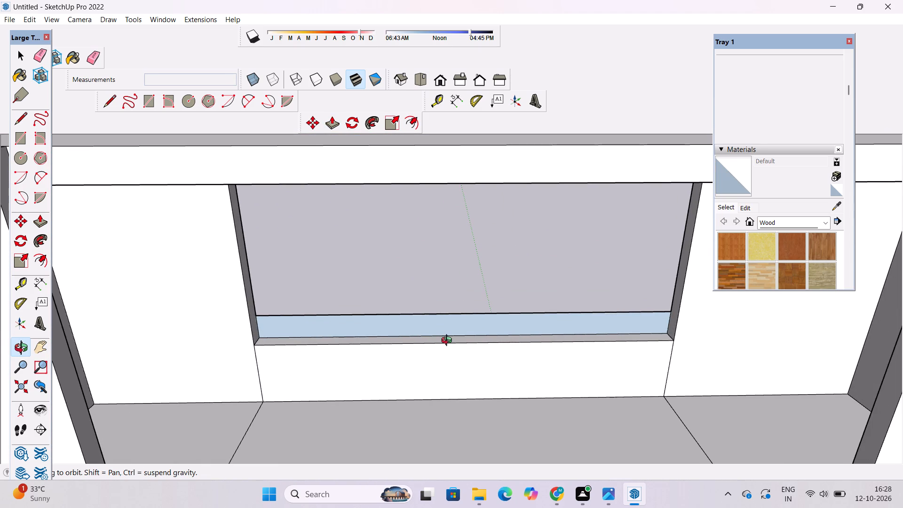
scroll(451, 344, down, 5)
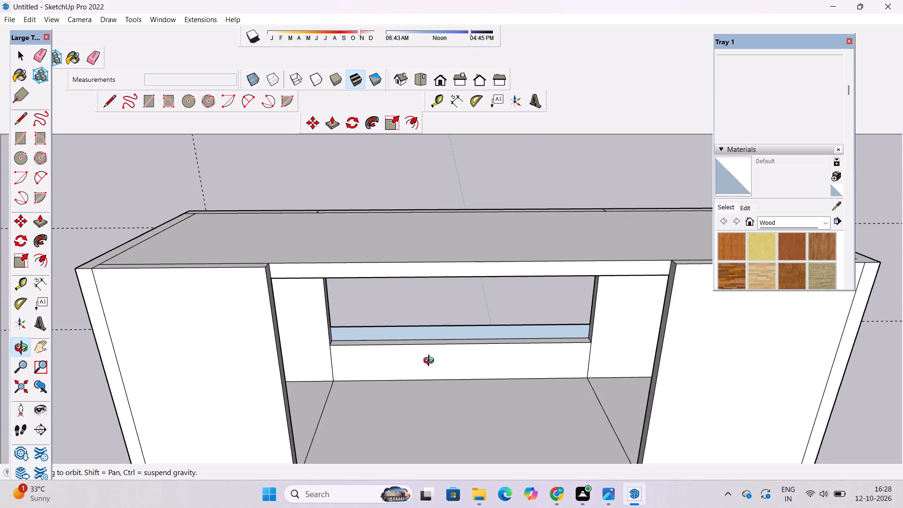
drag(432, 362, 699, 338)
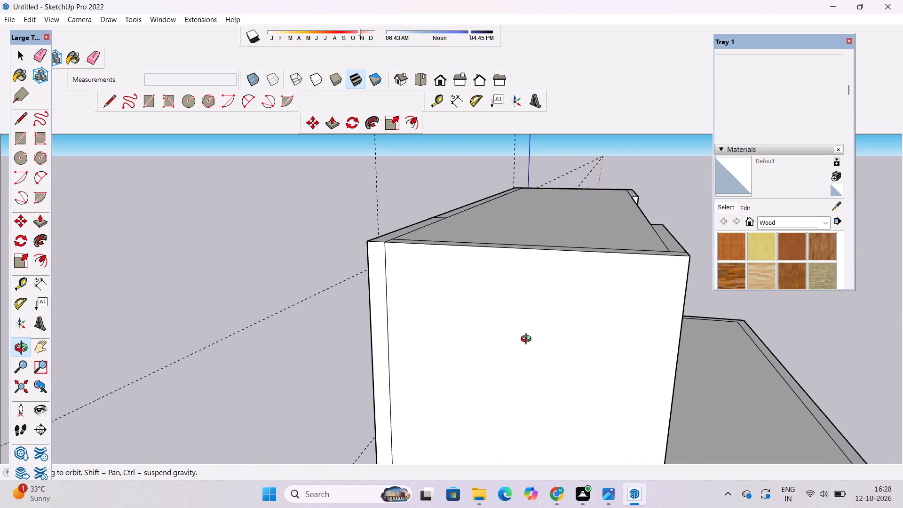
Erase the horizontal and vertical dashed guide lines surrounding the rooftop block.
drag(517, 338, 733, 340)
shift+drag(669, 377, 661, 337)
drag(512, 381, 580, 380)
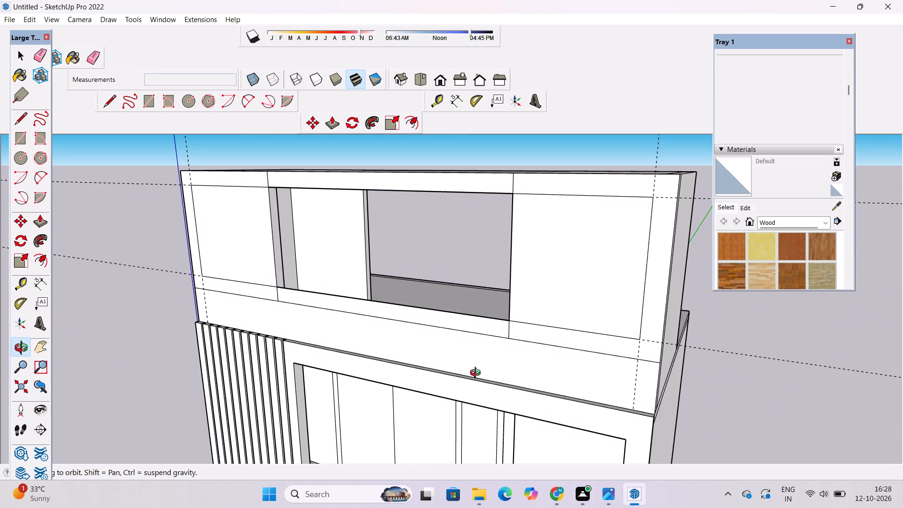
drag(486, 370, 605, 421)
shift+drag(602, 398, 575, 415)
shift+drag(399, 388, 460, 358)
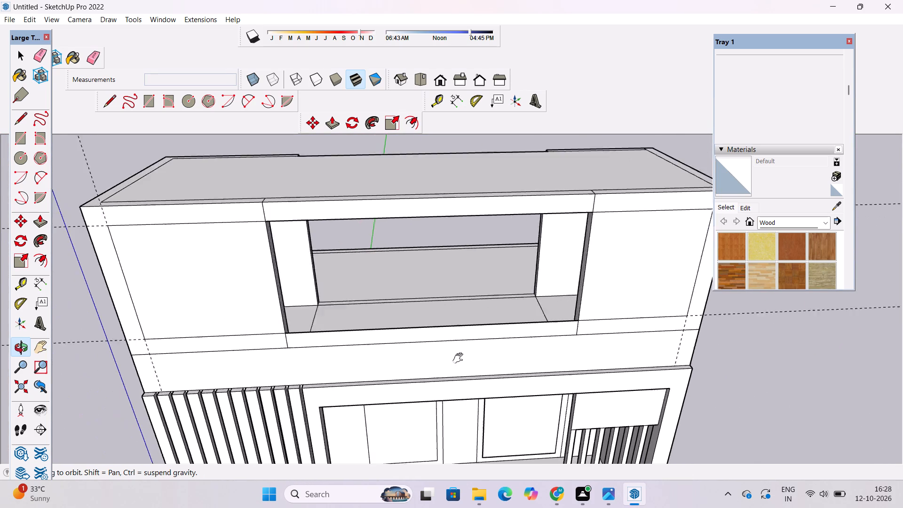
shift+drag(460, 358, 467, 356)
drag(475, 370, 473, 349)
scroll(472, 335, down, 5)
key(e)
drag(186, 238, 189, 259)
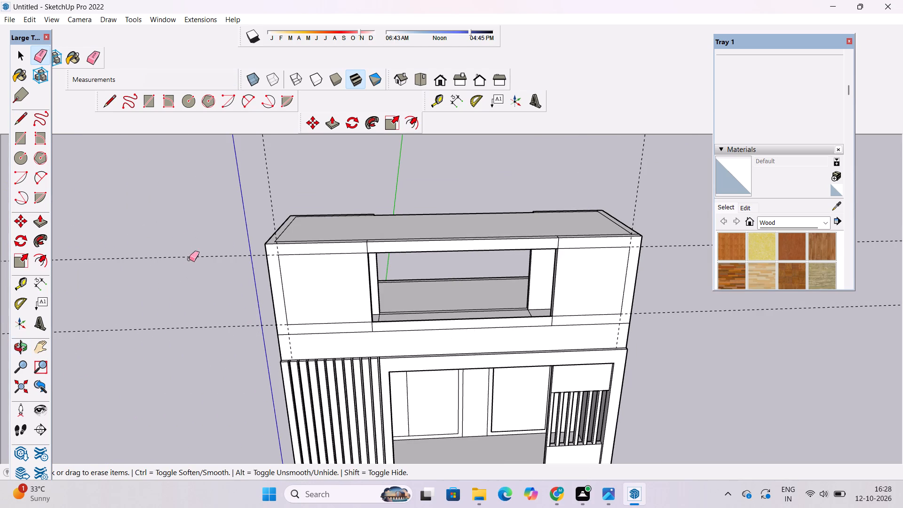
drag(189, 259, 198, 336)
drag(269, 175, 267, 185)
scroll(229, 214, down, 5)
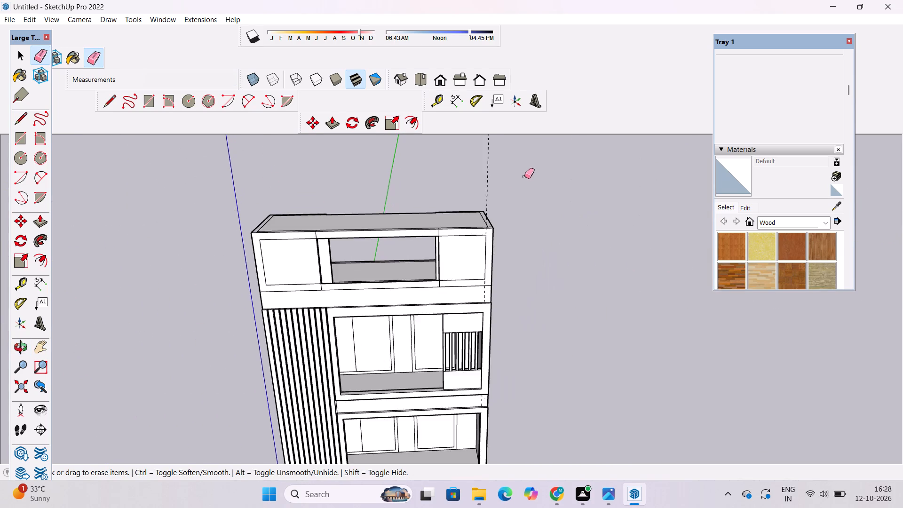
scroll(528, 175, up, 3)
drag(511, 167, 469, 187)
Push/Pull the rear face of the top band above the rooftop opening outward 1' 6", flush with the enclosures.
key(space)
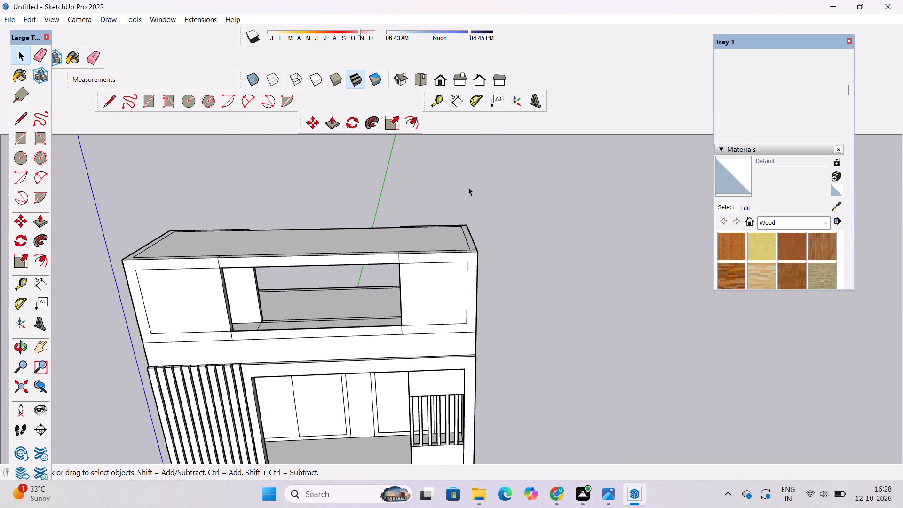
key(o)
scroll(473, 245, up, 2)
shift+drag(471, 243, 491, 287)
drag(489, 290, 467, 311)
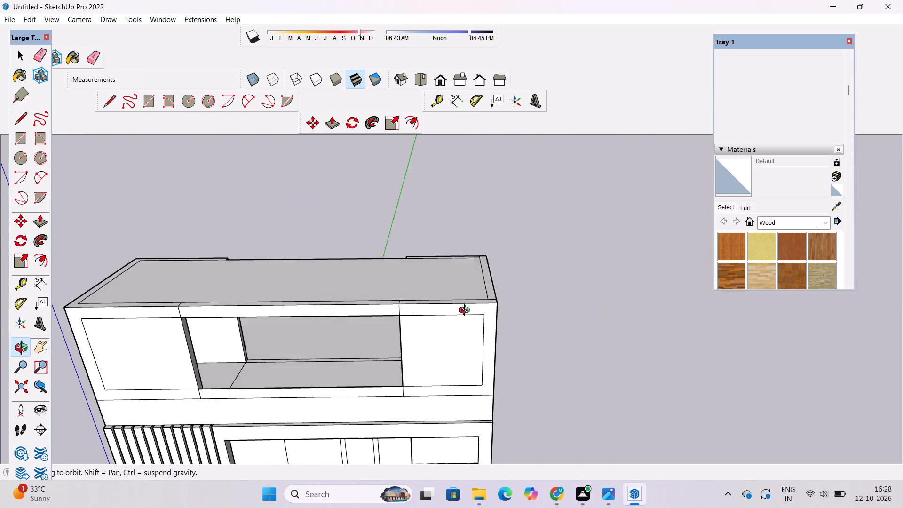
drag(467, 311, 416, 386)
scroll(246, 202, up, 4)
drag(428, 247, 219, 268)
shift+drag(420, 246, 422, 291)
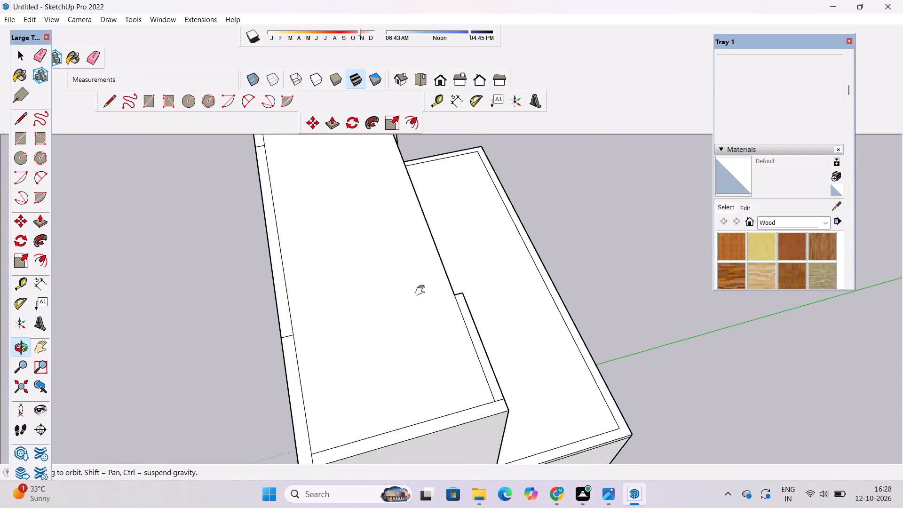
shift+drag(422, 291, 428, 324)
drag(476, 328, 245, 249)
shift+drag(275, 209, 317, 424)
drag(317, 421, 272, 318)
shift+drag(277, 325, 347, 311)
drag(348, 311, 285, 311)
click(275, 317)
scroll(284, 293, up, 6)
scroll(234, 303, down, 7)
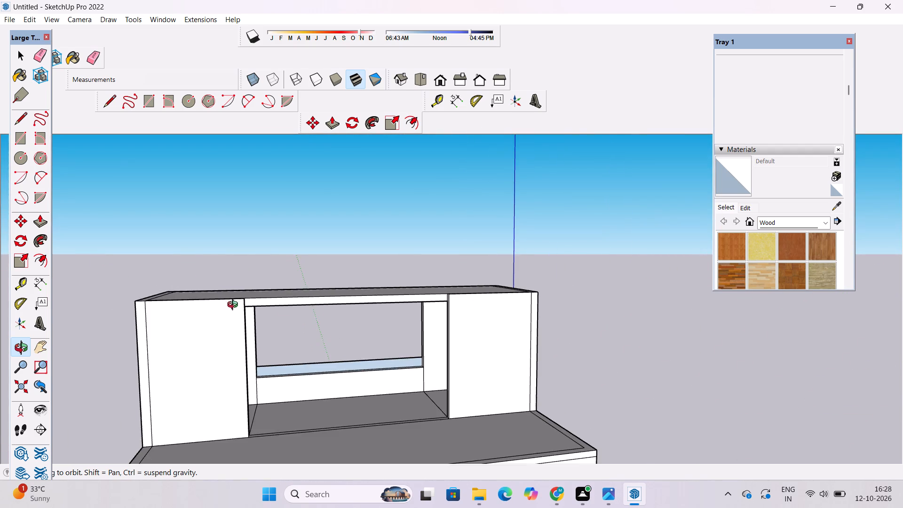
drag(300, 309, 456, 389)
scroll(492, 337, up, 3)
drag(491, 337, 470, 305)
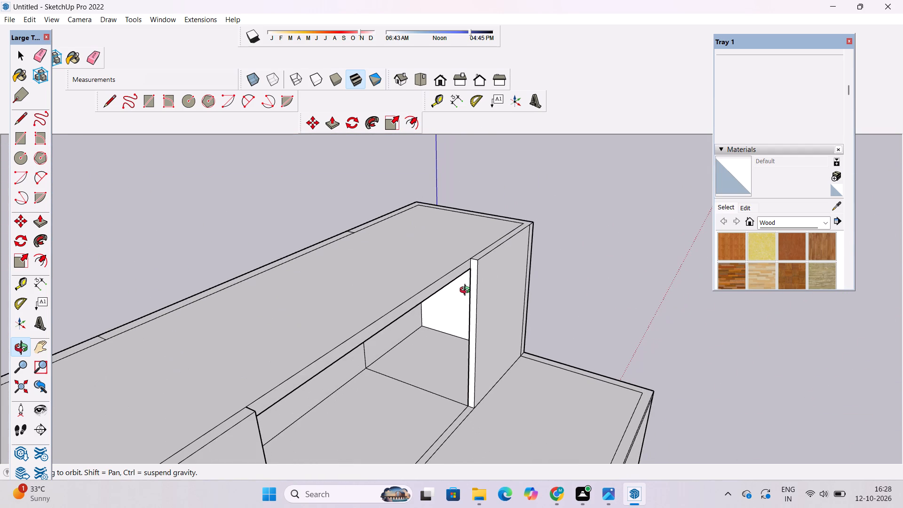
shift+click(467, 291)
key(l)
key(space)
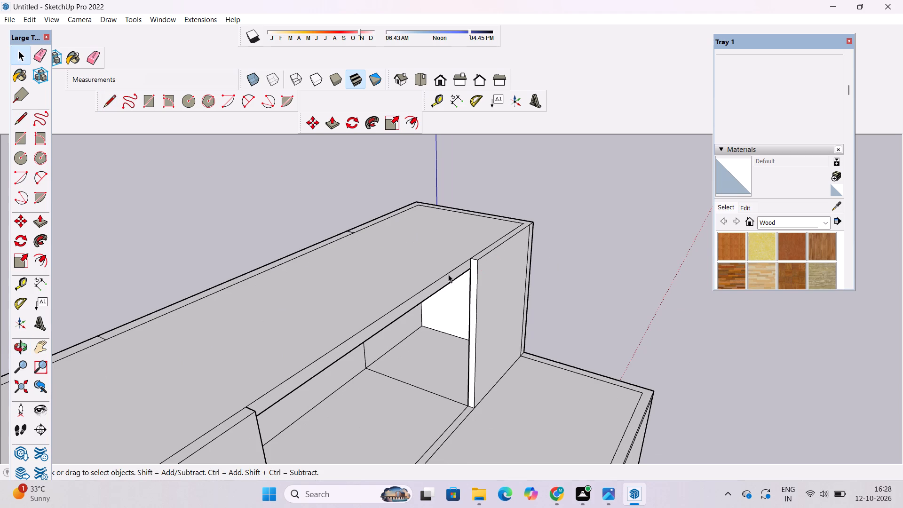
click(446, 278)
key(p)
click(446, 278)
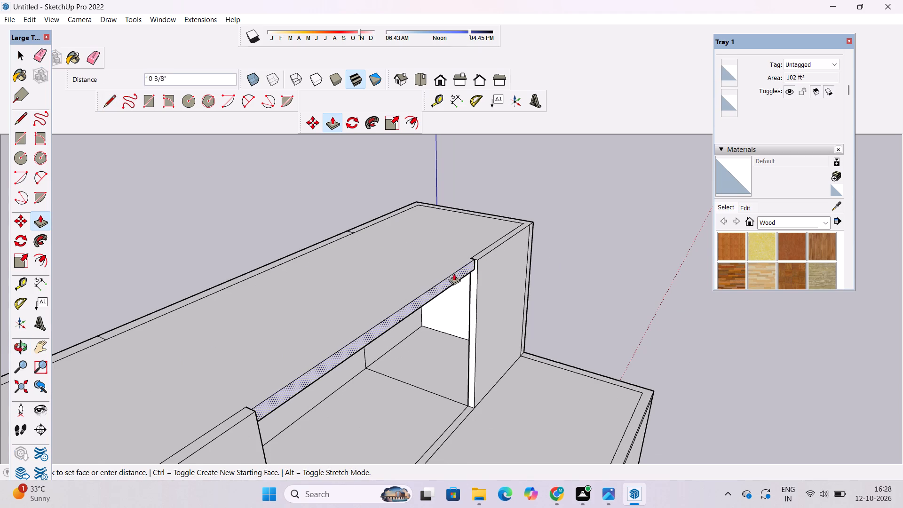
click(478, 258)
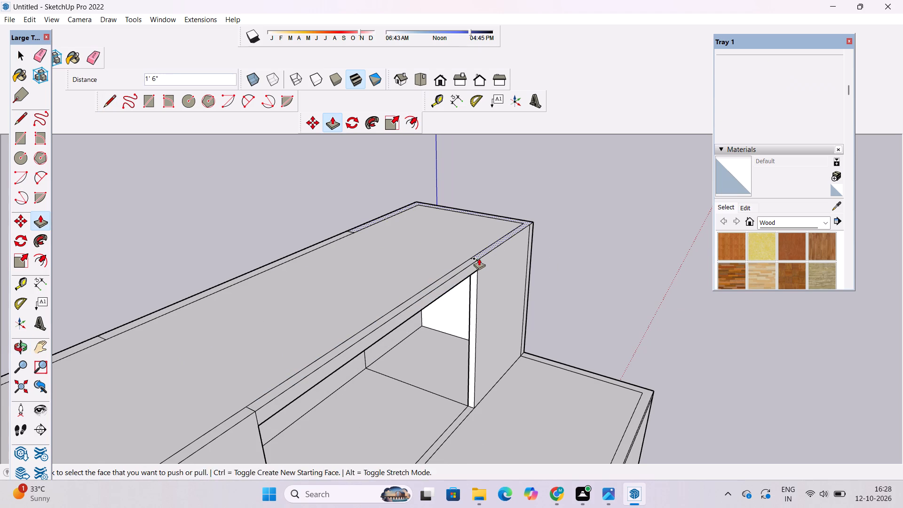
key(space)
Erase the two short vertical seam lines on the front top band above the rooftop opening.
key(o)
scroll(518, 230, down, 6)
drag(283, 405, 547, 353)
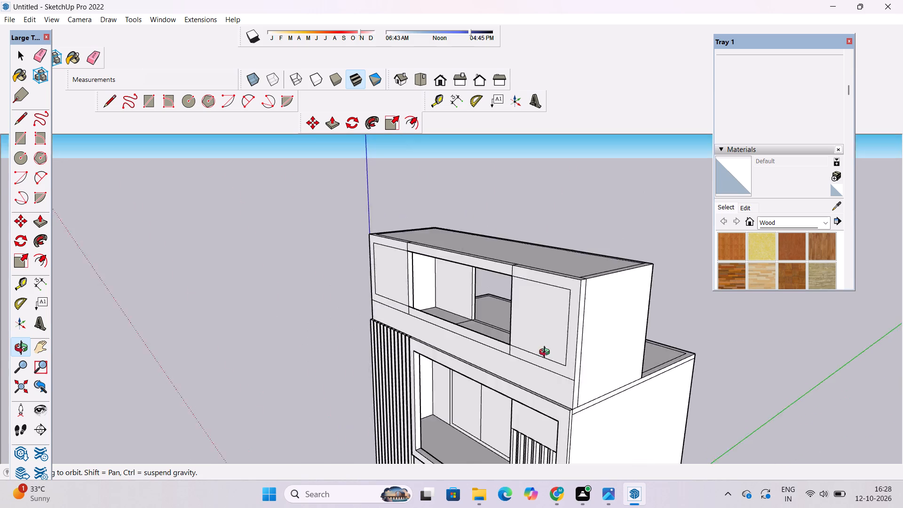
drag(547, 353, 570, 292)
scroll(524, 275, up, 2)
drag(517, 294, 512, 270)
drag(513, 273, 528, 288)
scroll(529, 289, down, 2)
shift+drag(529, 289, 515, 294)
drag(515, 296, 530, 308)
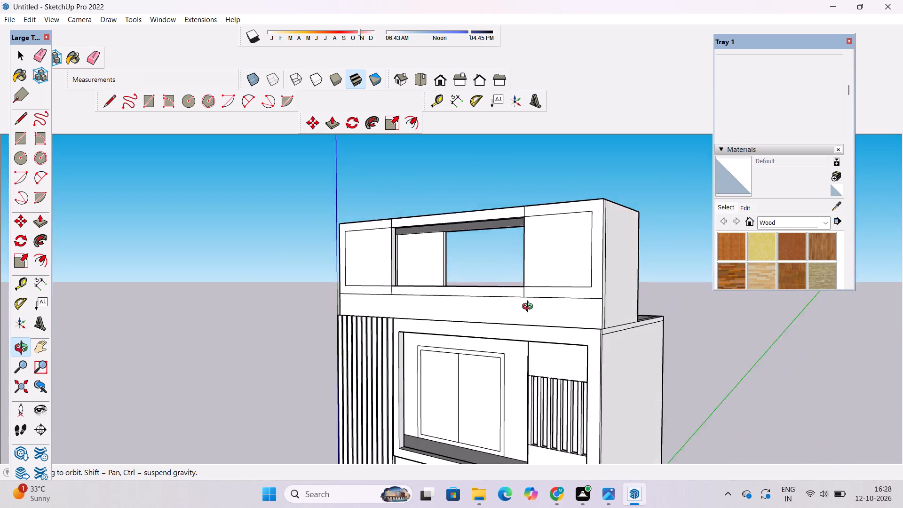
drag(530, 308, 605, 361)
scroll(408, 245, up, 2)
shift+drag(374, 248, 369, 286)
drag(349, 288, 357, 288)
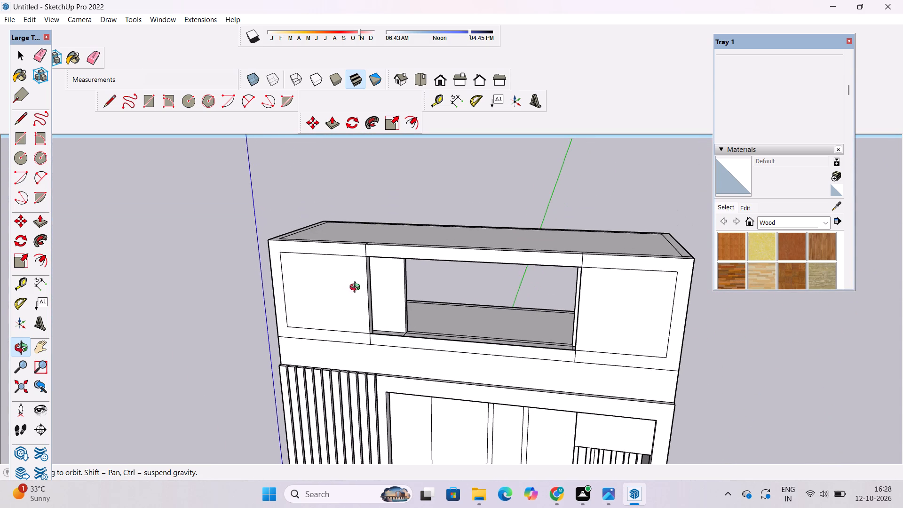
drag(357, 288, 362, 288)
scroll(365, 256, up, 3)
shift+drag(364, 256, 344, 278)
drag(341, 279, 366, 268)
scroll(367, 267, up, 7)
key(e)
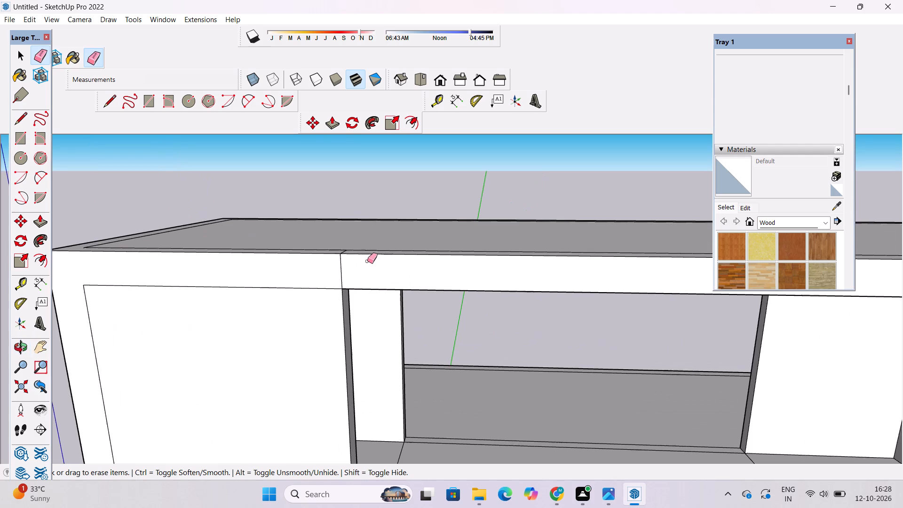
drag(352, 265, 344, 265)
click(341, 266)
scroll(254, 263, down, 9)
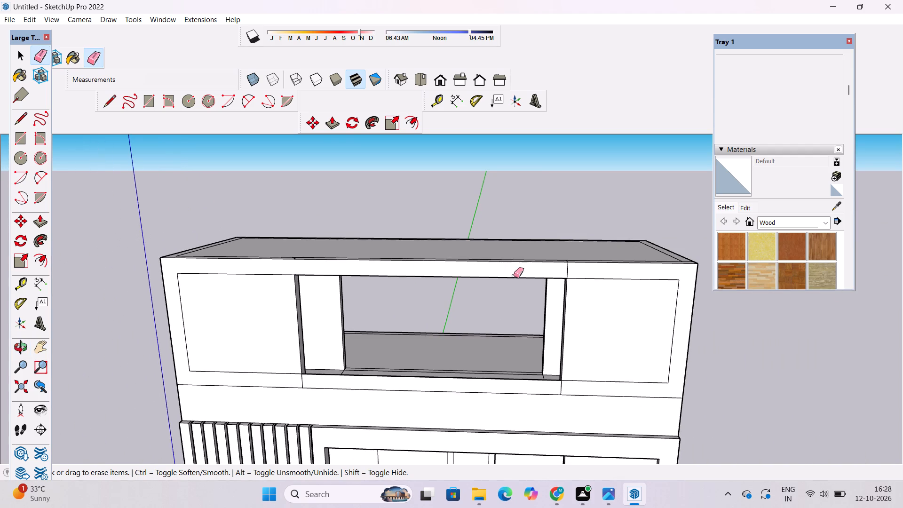
scroll(571, 276, up, 1)
drag(574, 269, 563, 268)
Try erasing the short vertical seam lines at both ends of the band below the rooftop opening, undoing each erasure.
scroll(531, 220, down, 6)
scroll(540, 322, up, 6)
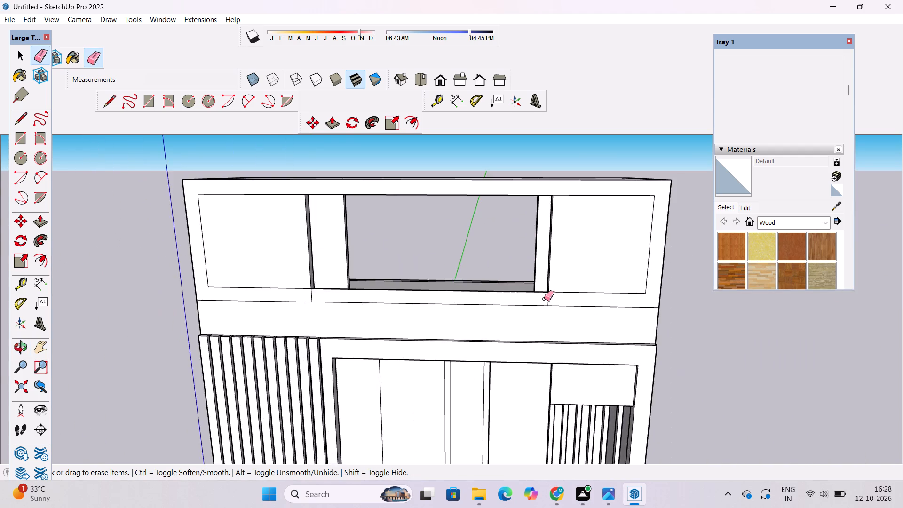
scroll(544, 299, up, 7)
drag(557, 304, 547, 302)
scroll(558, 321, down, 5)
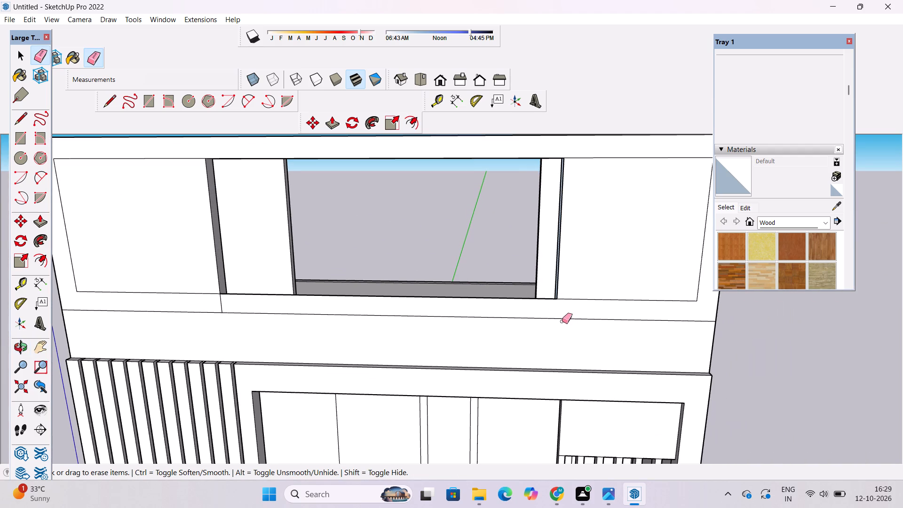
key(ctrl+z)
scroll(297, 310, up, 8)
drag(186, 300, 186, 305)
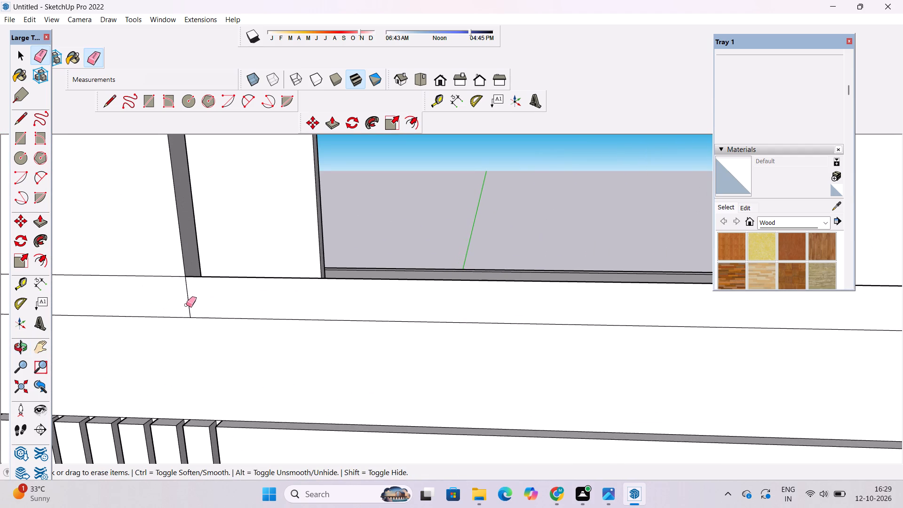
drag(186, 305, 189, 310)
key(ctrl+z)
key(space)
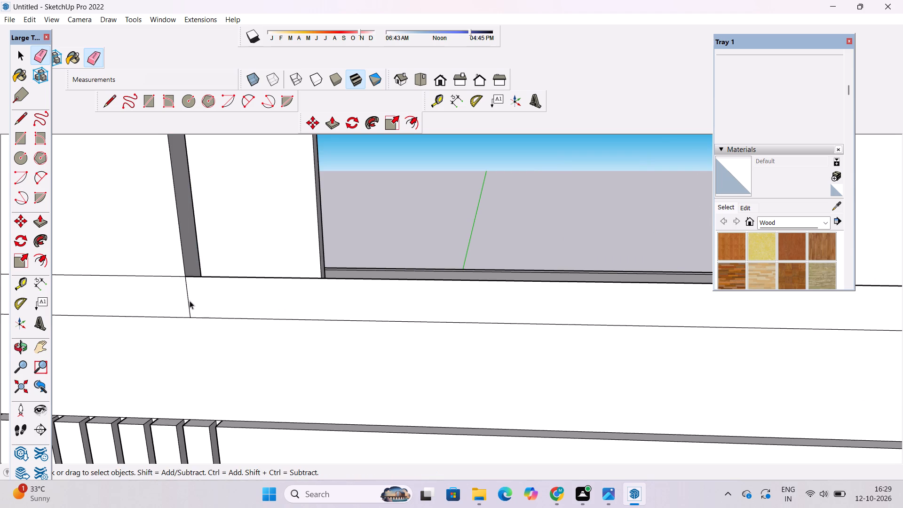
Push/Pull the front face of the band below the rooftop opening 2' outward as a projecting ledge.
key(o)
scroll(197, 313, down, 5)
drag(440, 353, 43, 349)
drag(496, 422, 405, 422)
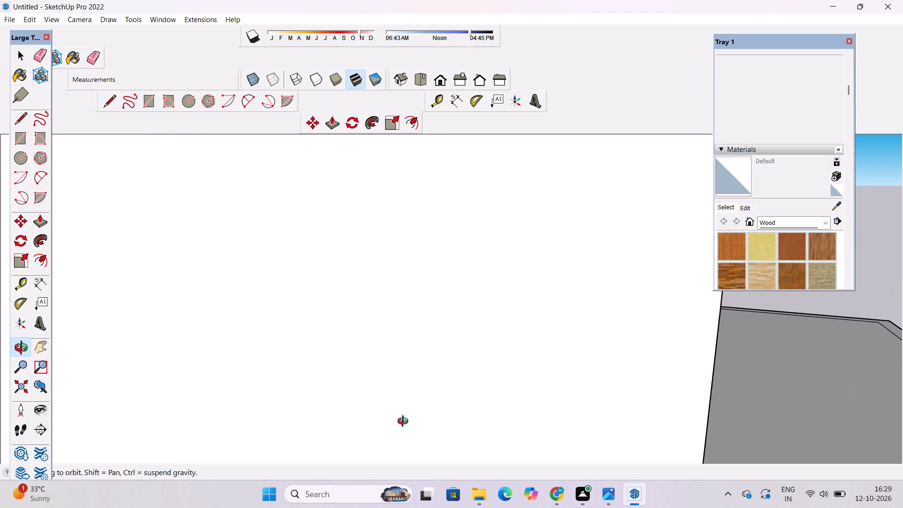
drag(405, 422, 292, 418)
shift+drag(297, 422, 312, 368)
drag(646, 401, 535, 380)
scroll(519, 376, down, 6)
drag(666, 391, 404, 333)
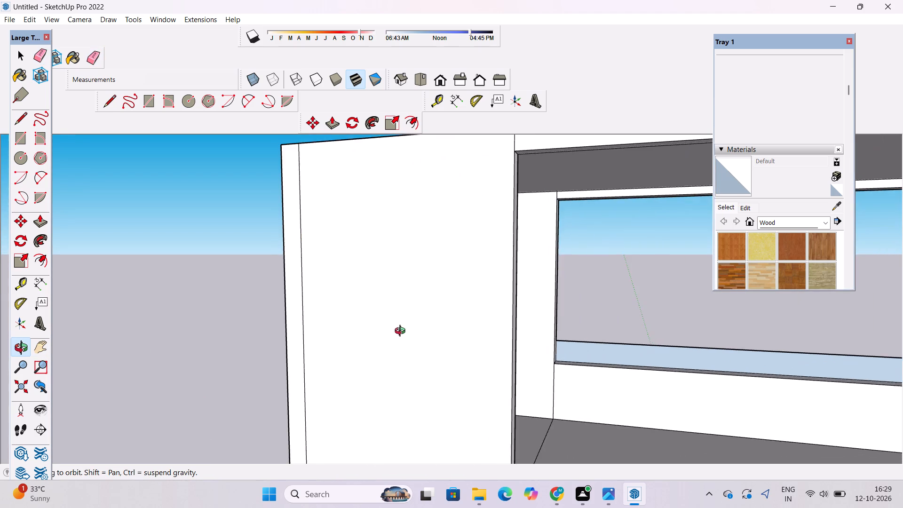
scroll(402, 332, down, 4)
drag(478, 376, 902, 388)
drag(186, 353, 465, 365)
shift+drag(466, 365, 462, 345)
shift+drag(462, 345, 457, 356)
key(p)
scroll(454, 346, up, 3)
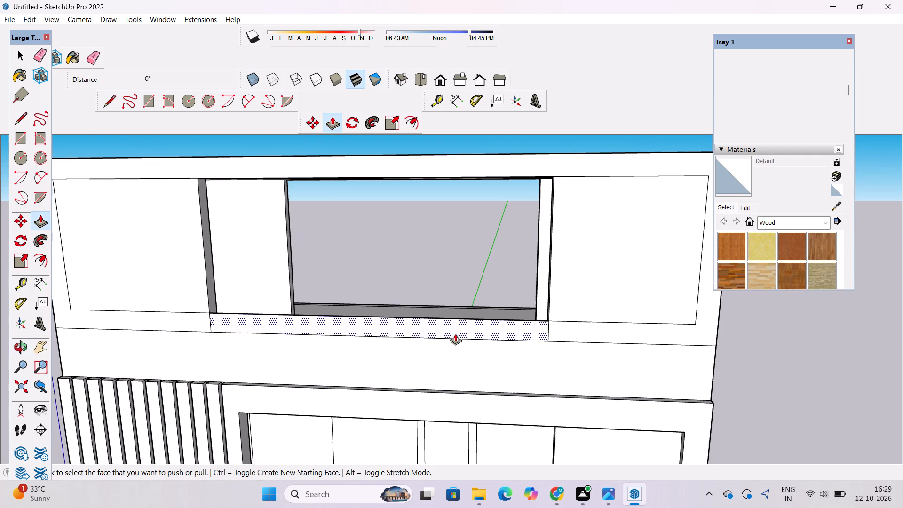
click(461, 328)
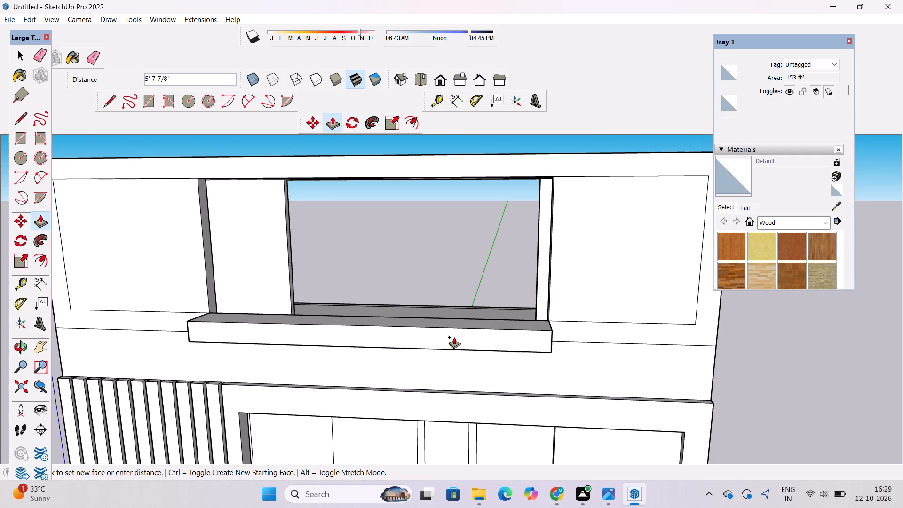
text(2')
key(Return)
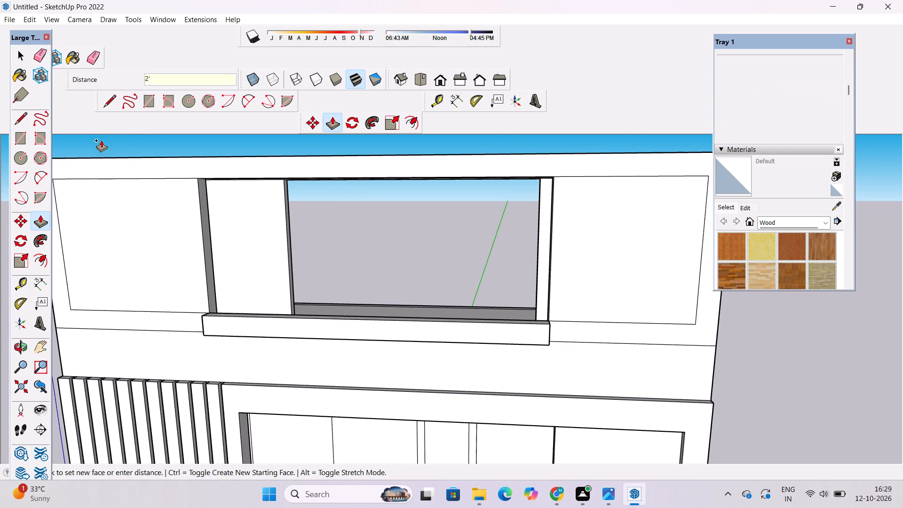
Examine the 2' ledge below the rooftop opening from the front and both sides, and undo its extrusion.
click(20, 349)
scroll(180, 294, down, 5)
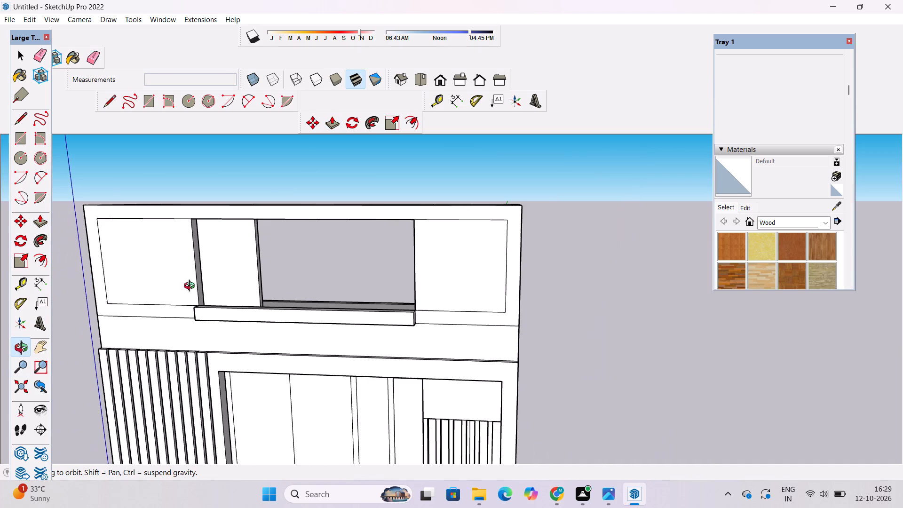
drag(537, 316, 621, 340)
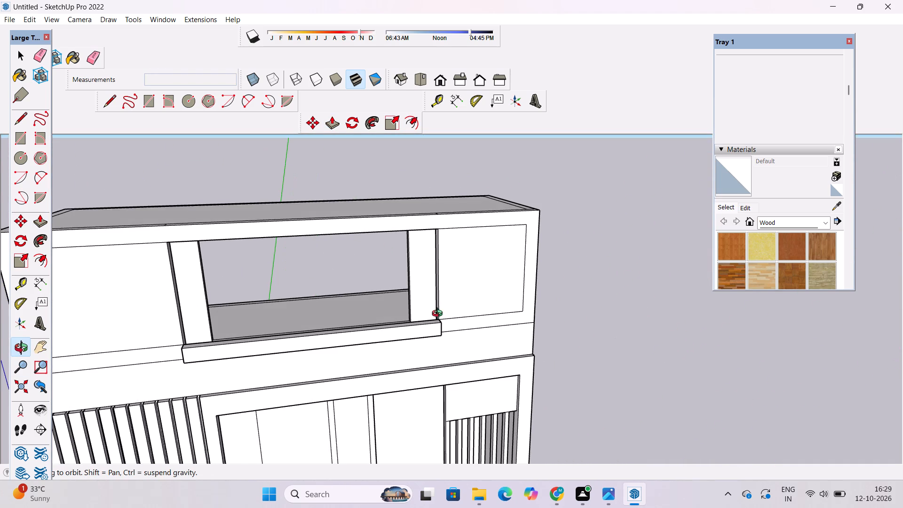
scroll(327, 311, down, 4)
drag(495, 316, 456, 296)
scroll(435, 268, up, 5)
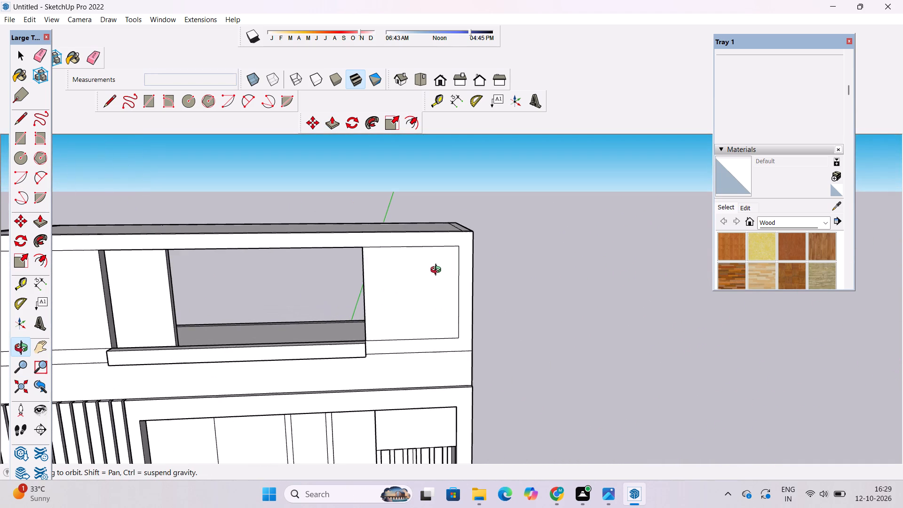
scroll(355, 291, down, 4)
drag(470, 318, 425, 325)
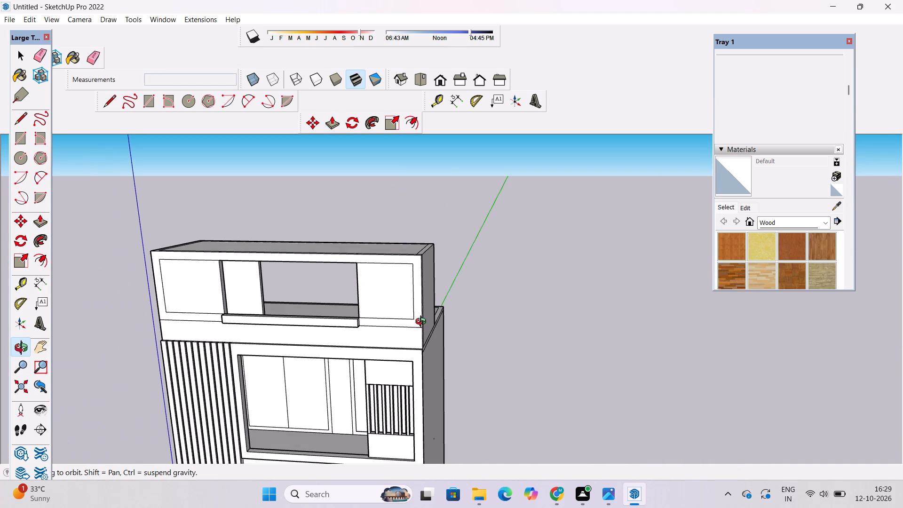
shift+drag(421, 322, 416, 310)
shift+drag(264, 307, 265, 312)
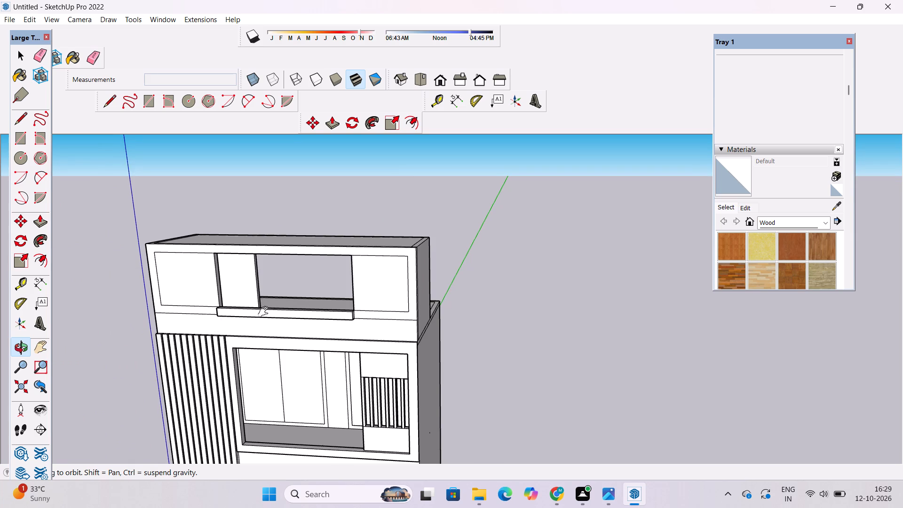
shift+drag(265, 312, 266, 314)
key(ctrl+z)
Push/Pull the front face of the band below the rooftop opening 1' outward as a ledge.
scroll(272, 328, up, 6)
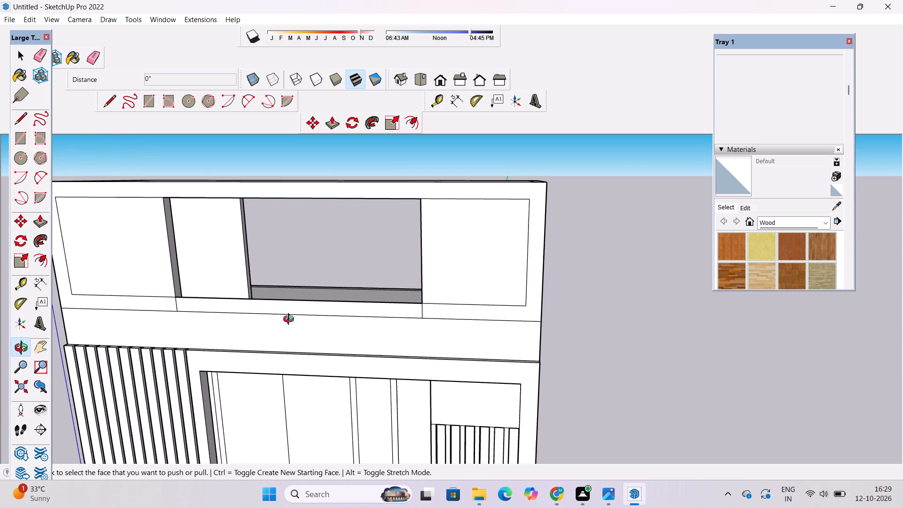
drag(297, 325, 209, 377)
key(p)
scroll(377, 311, up, 2)
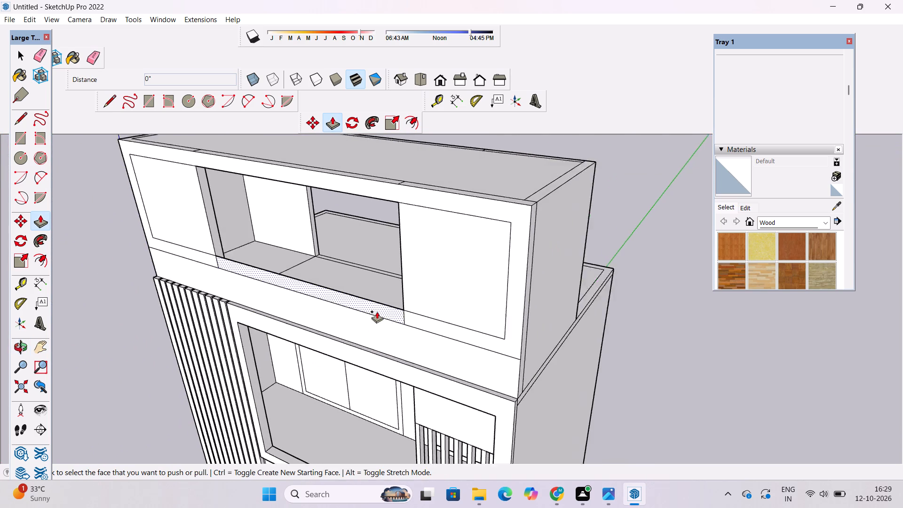
scroll(377, 311, up, 3)
click(381, 310)
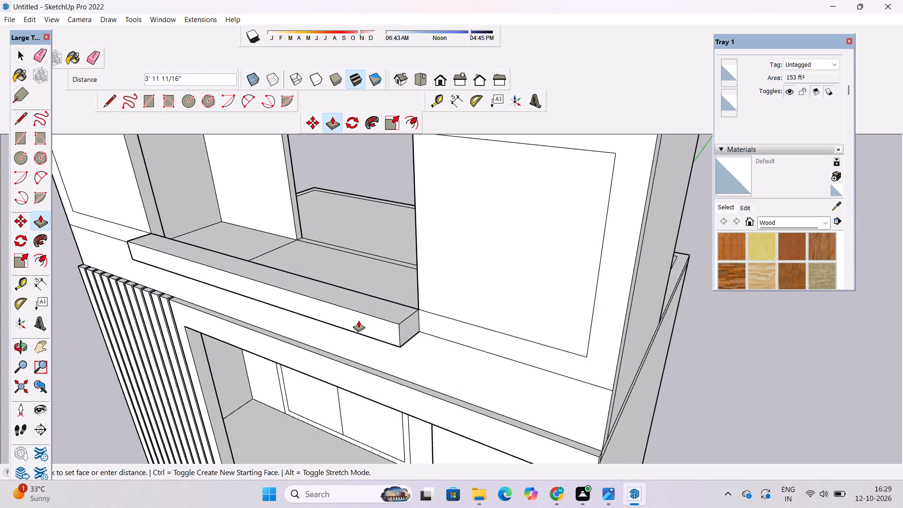
text(1')
key(Return)
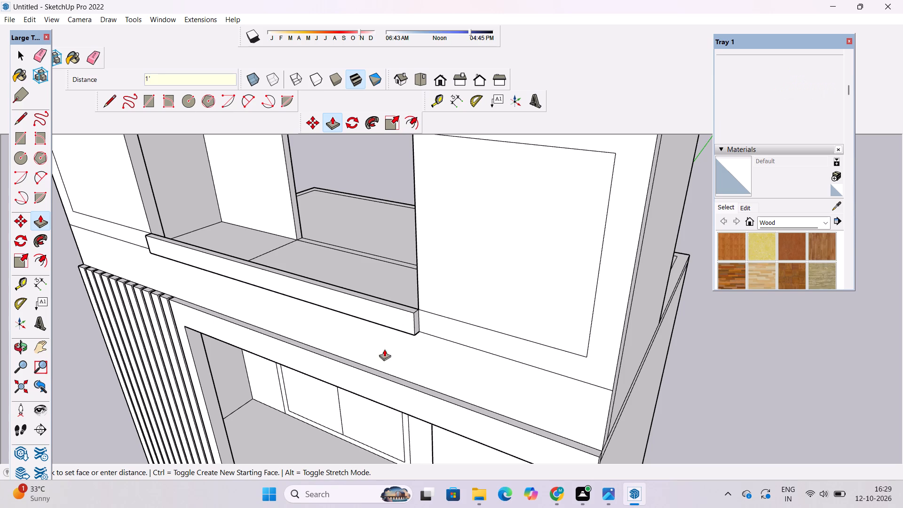
Push/Pull the surrounding front frame of the rooftop block outward until it is flush with the 1' ledge.
click(450, 326)
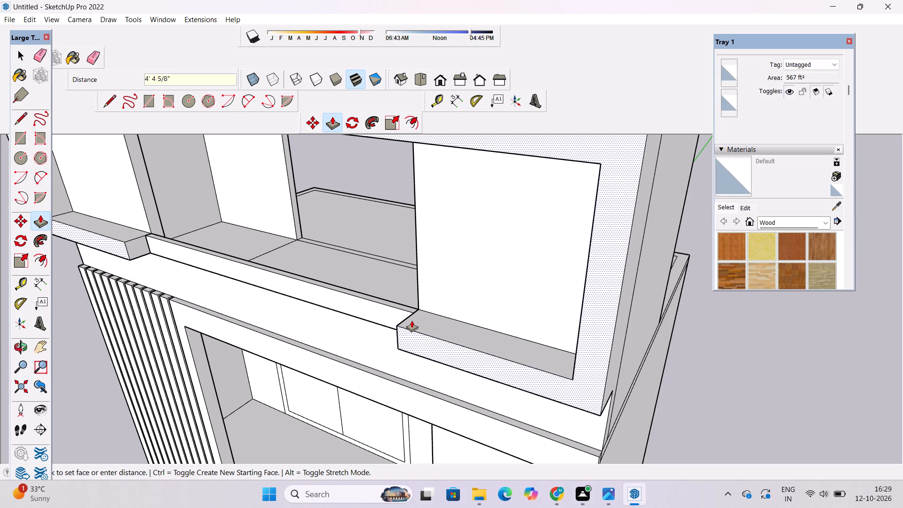
click(399, 318)
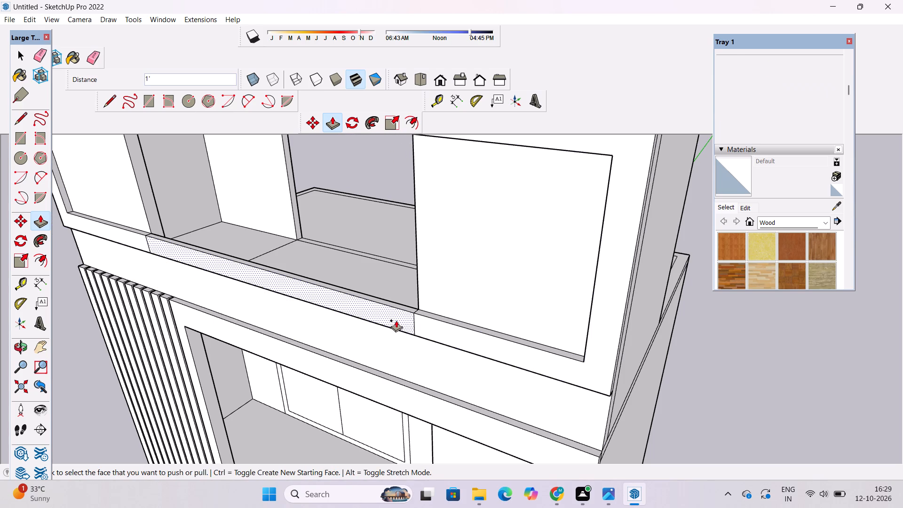
Examine the extended rooftop frame and its joints with the ledge from both sides, above and the front.
key(o)
drag(819, 302, 223, 301)
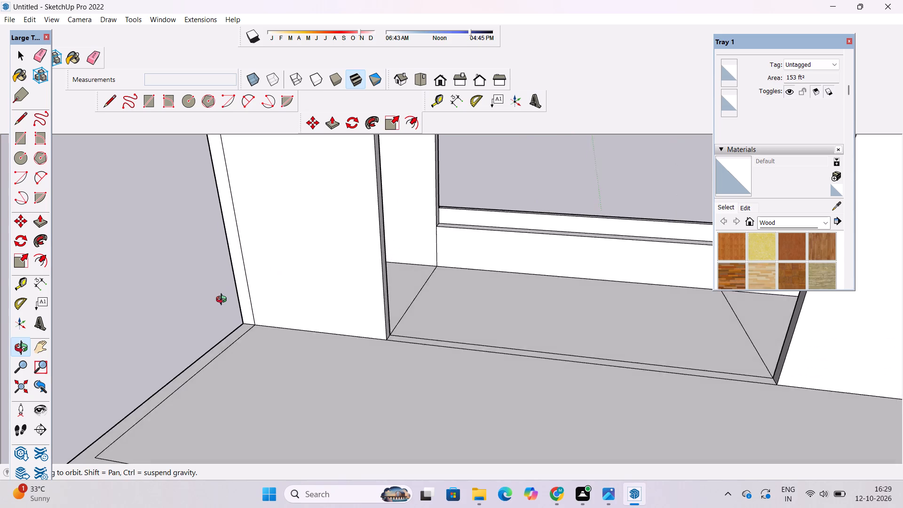
drag(223, 301, 744, 310)
scroll(766, 304, down, 3)
shift+drag(564, 307, 563, 345)
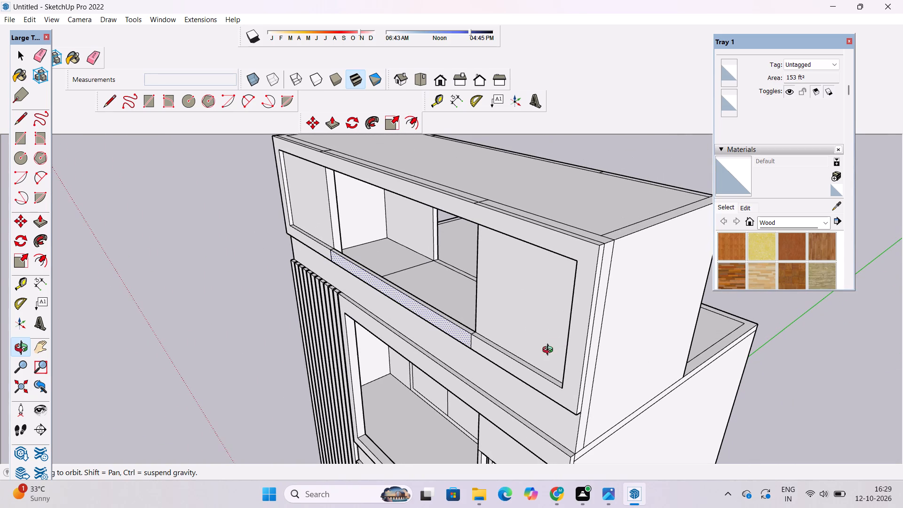
click(442, 367)
key(space)
click(236, 360)
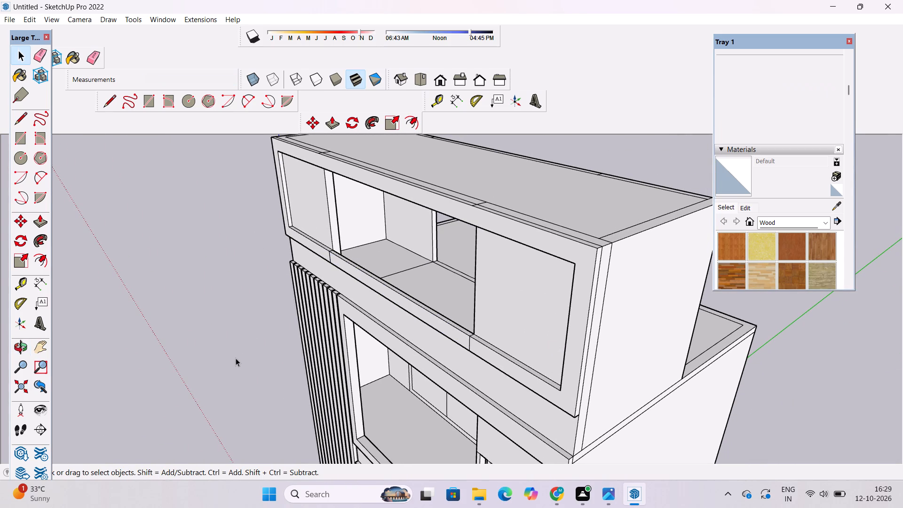
key(o)
scroll(317, 280, up, 10)
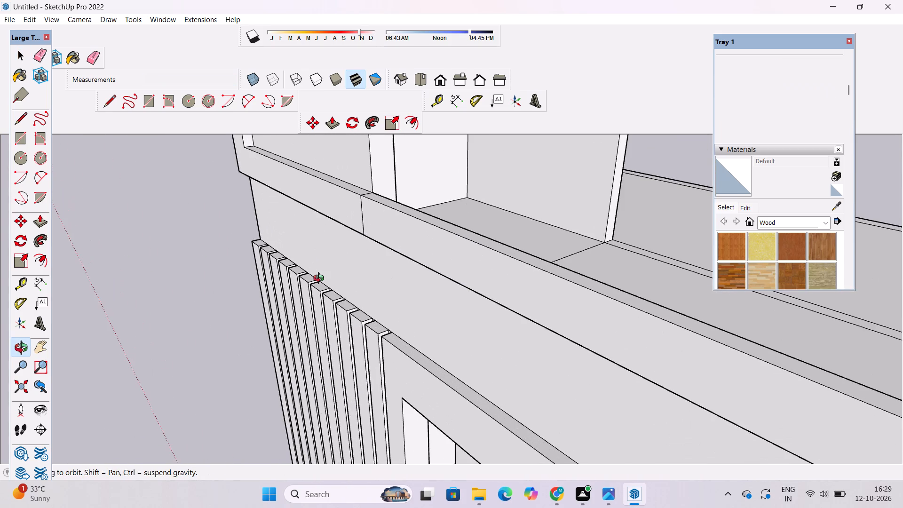
scroll(321, 279, up, 3)
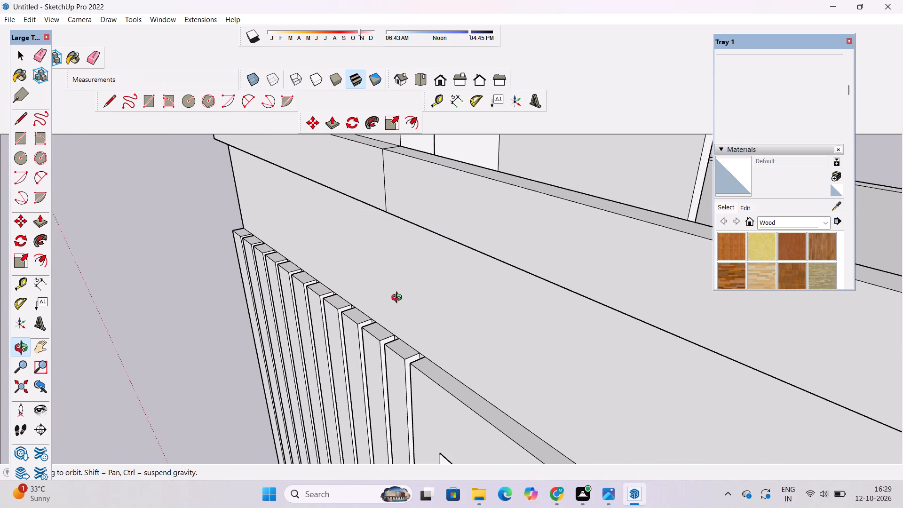
scroll(397, 311, down, 5)
shift+drag(416, 326, 296, 263)
scroll(295, 262, down, 5)
drag(332, 244, 330, 299)
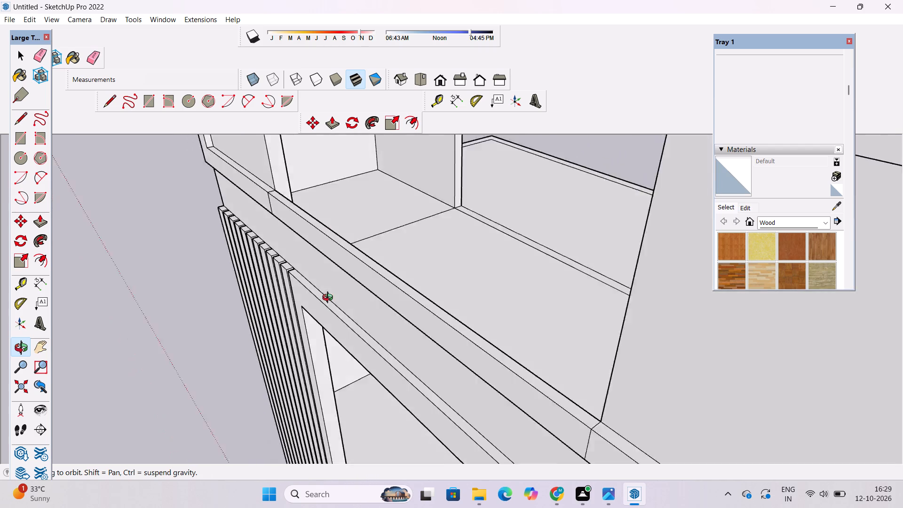
drag(330, 299, 546, 213)
drag(400, 268, 393, 314)
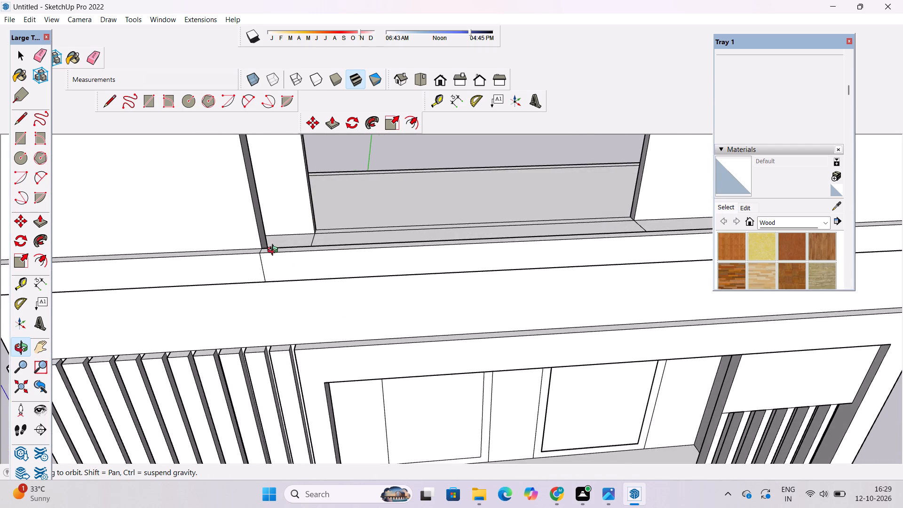
Erase the short seam lines on the front and top faces at the left end of the ledge, undoing an accidental edge deletion.
scroll(272, 252, up, 9)
shift+drag(254, 263, 295, 272)
key(e)
scroll(288, 270, up, 6)
drag(288, 269, 291, 286)
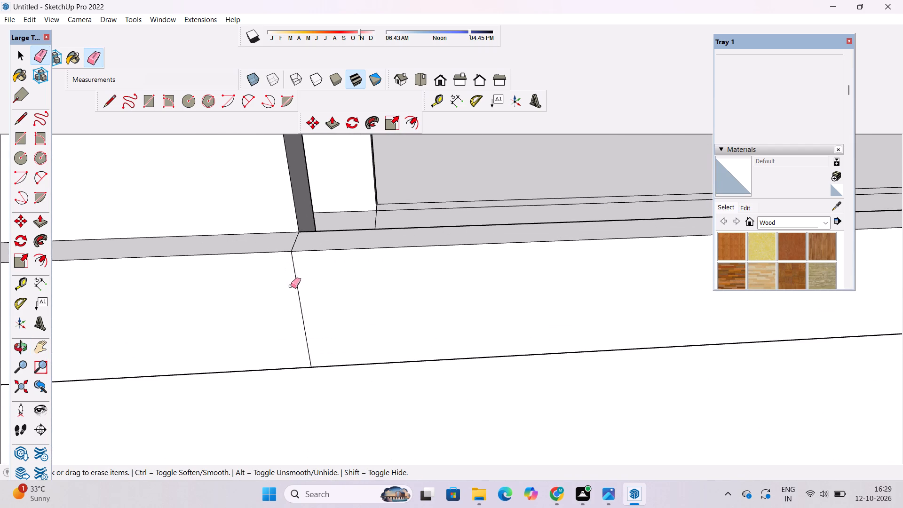
drag(291, 286, 305, 290)
drag(290, 246, 295, 250)
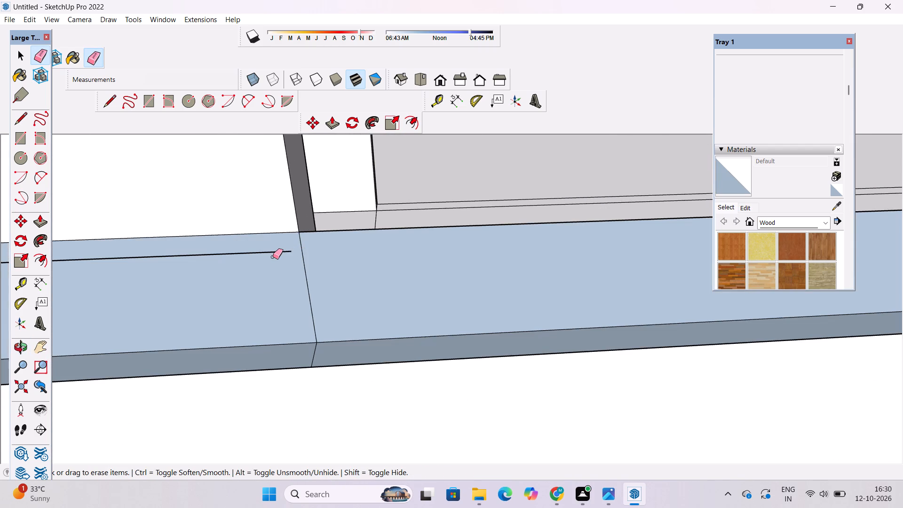
key(ctrl+z)
scroll(309, 225, up, 4)
click(290, 251)
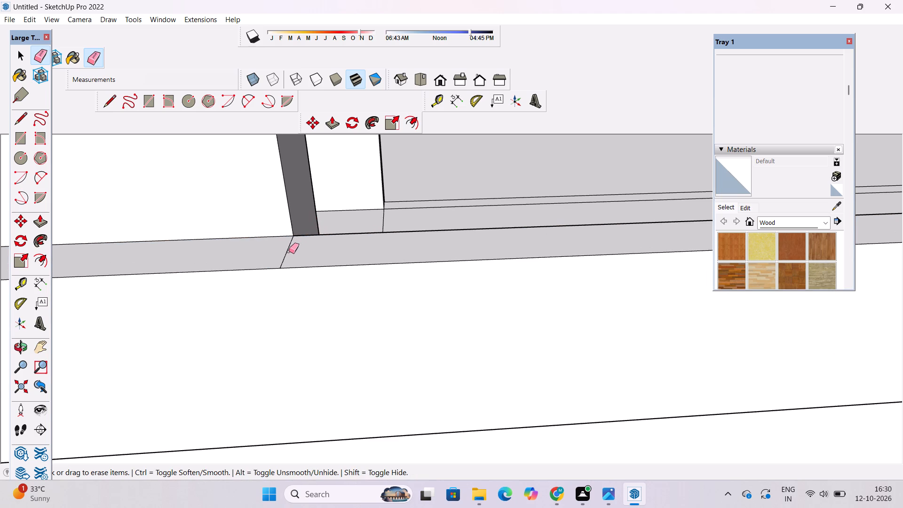
Erase the short seam lines on the front and top faces at the right end of the ledge.
scroll(260, 272, down, 20)
scroll(260, 272, down, 5)
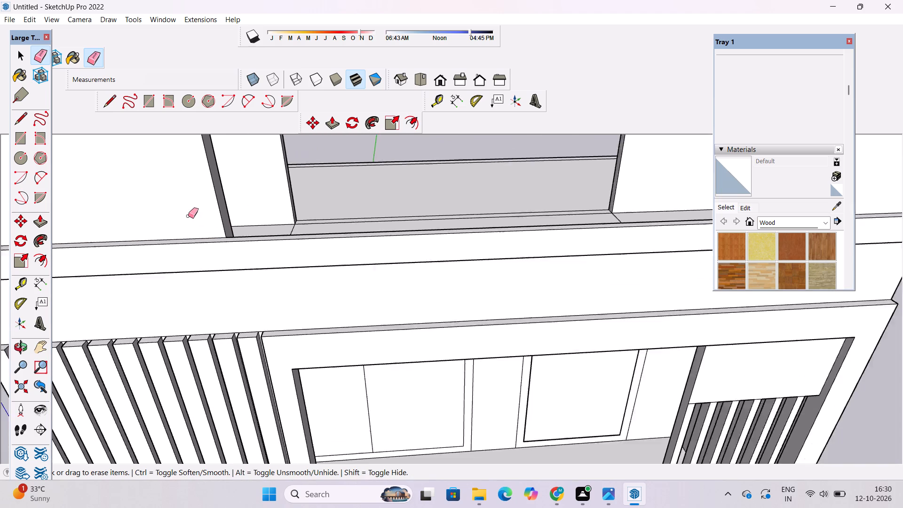
scroll(188, 216, down, 2)
scroll(628, 206, up, 18)
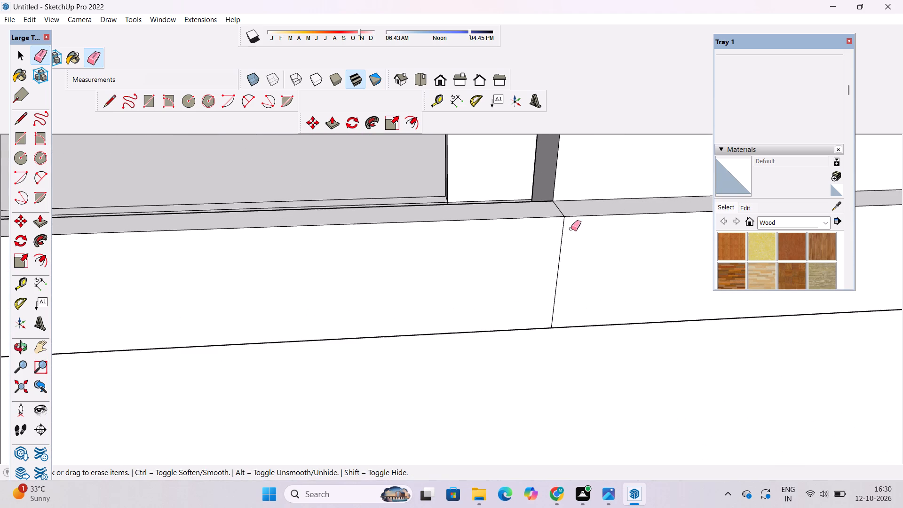
drag(570, 229, 558, 249)
drag(571, 206, 561, 213)
Erase the short seam segments crossing the roof's outermost front strip above both ends of the rooftop opening.
scroll(461, 294, down, 7)
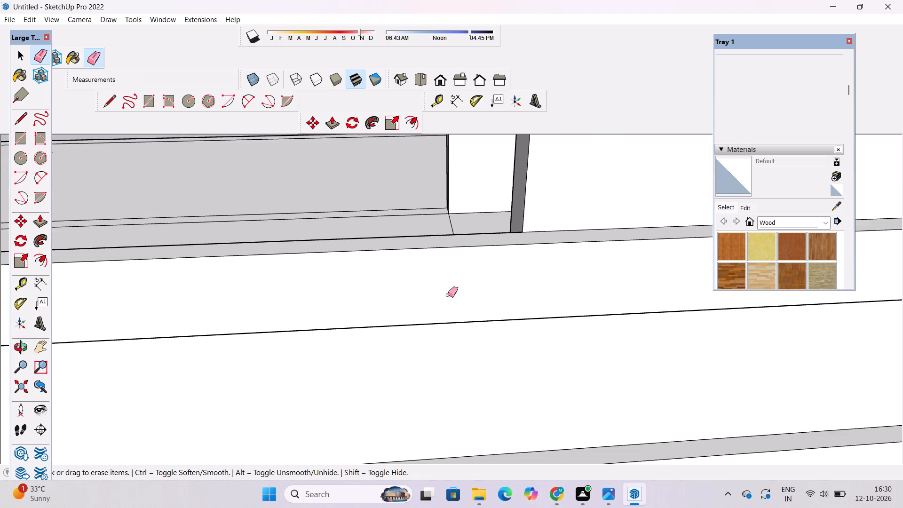
scroll(448, 295, down, 13)
scroll(602, 307, down, 4)
scroll(561, 197, up, 7)
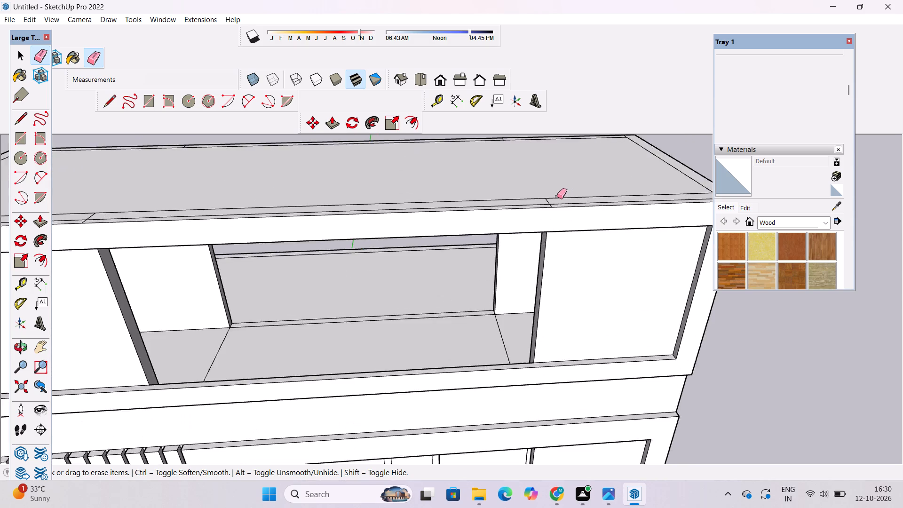
scroll(557, 197, up, 18)
drag(543, 207, 542, 215)
scroll(565, 245, down, 4)
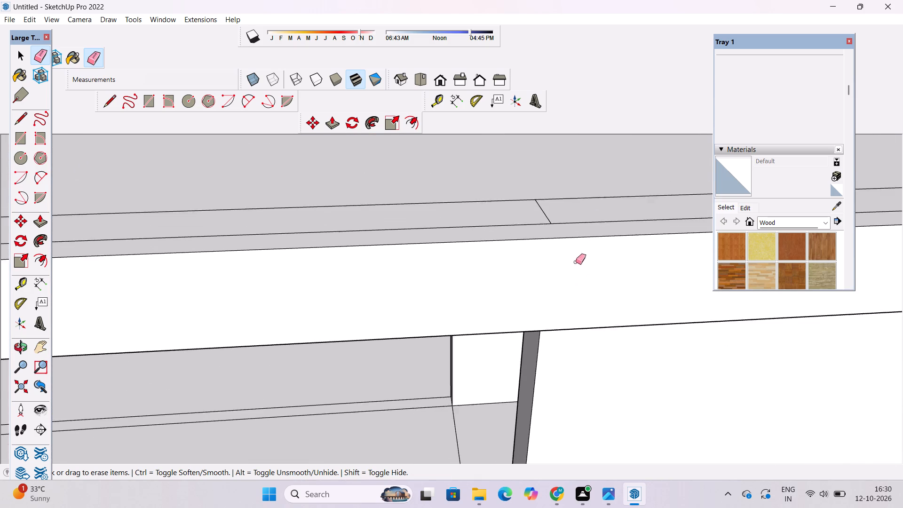
scroll(576, 262, down, 19)
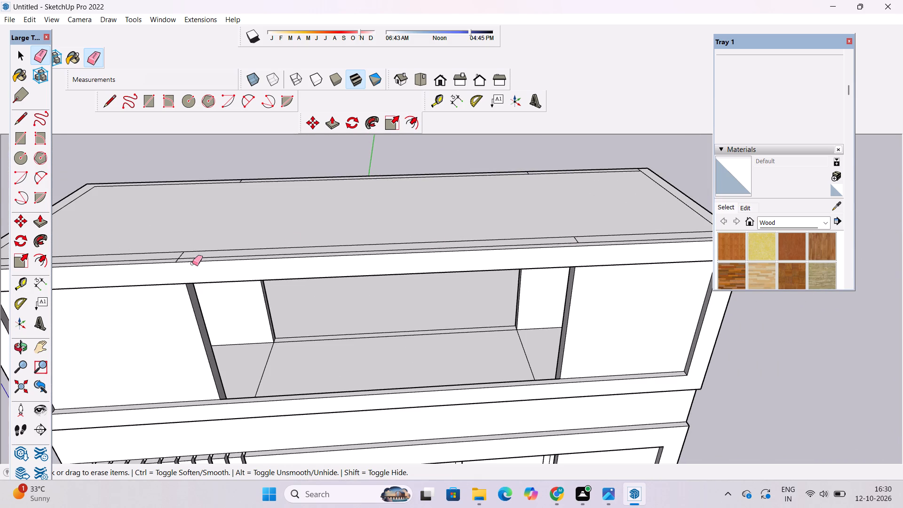
scroll(158, 255, up, 20)
scroll(158, 255, up, 3)
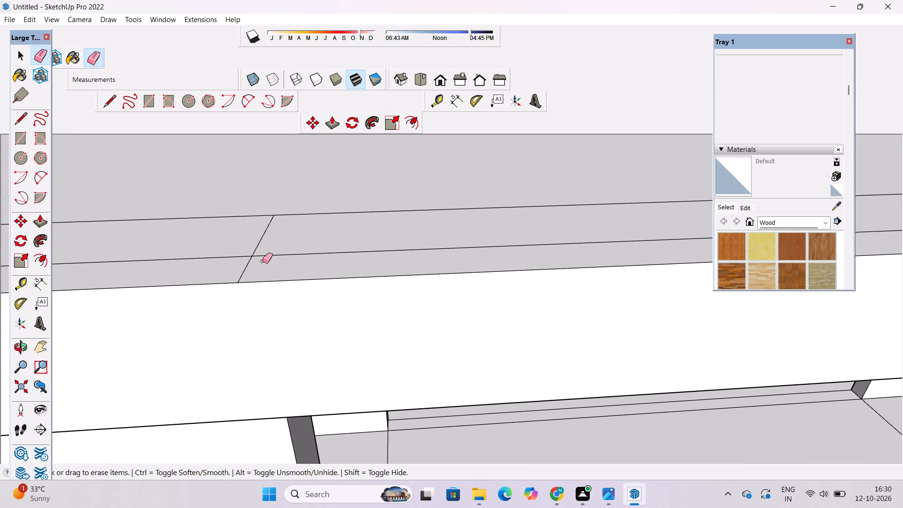
drag(257, 263, 248, 267)
Erase the long seam lines on the underside above the rooftop opening, near its front edge and along the rear opening's head.
click(22, 347)
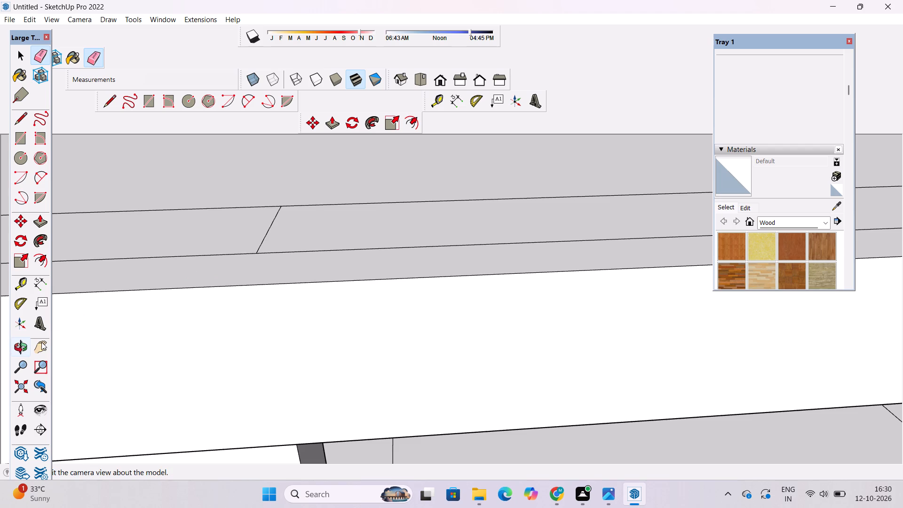
scroll(391, 274, down, 20)
scroll(391, 274, down, 4)
drag(420, 360, 337, 297)
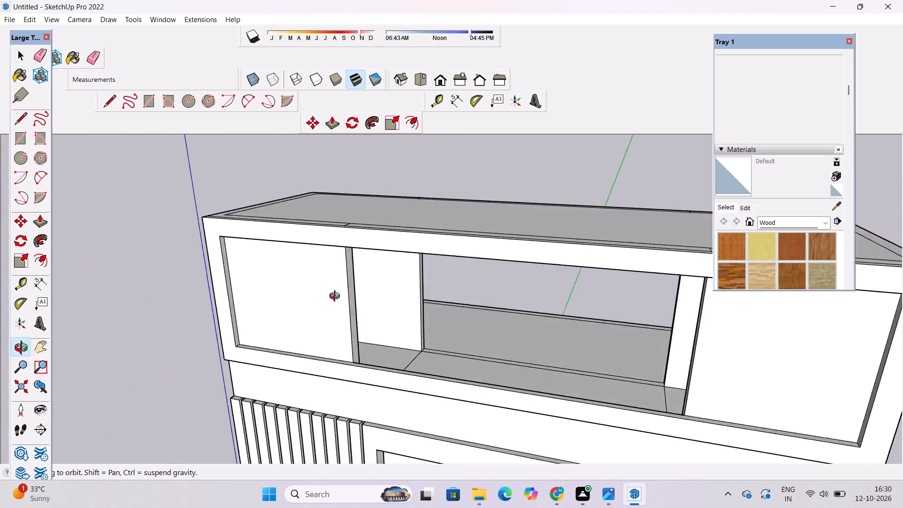
drag(337, 297, 394, 165)
scroll(401, 195, up, 4)
drag(397, 194, 268, 194)
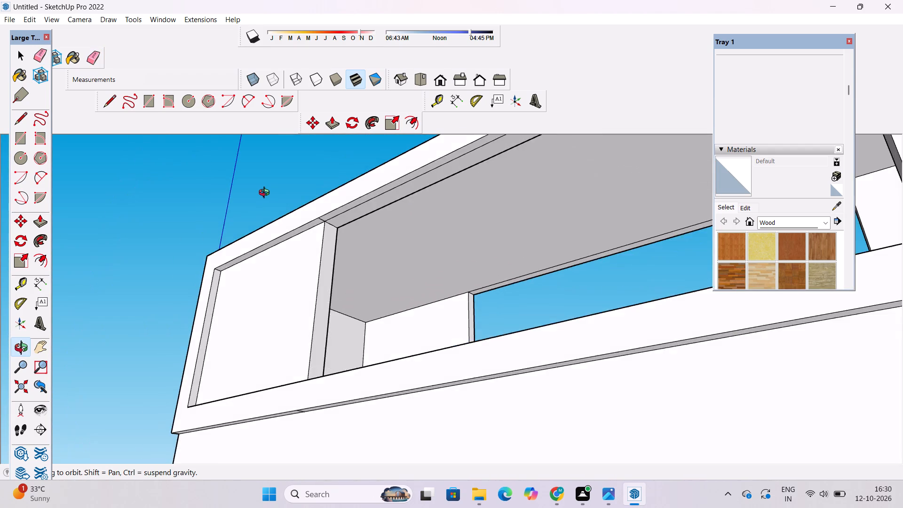
scroll(261, 204, down, 6)
drag(239, 229, 371, 225)
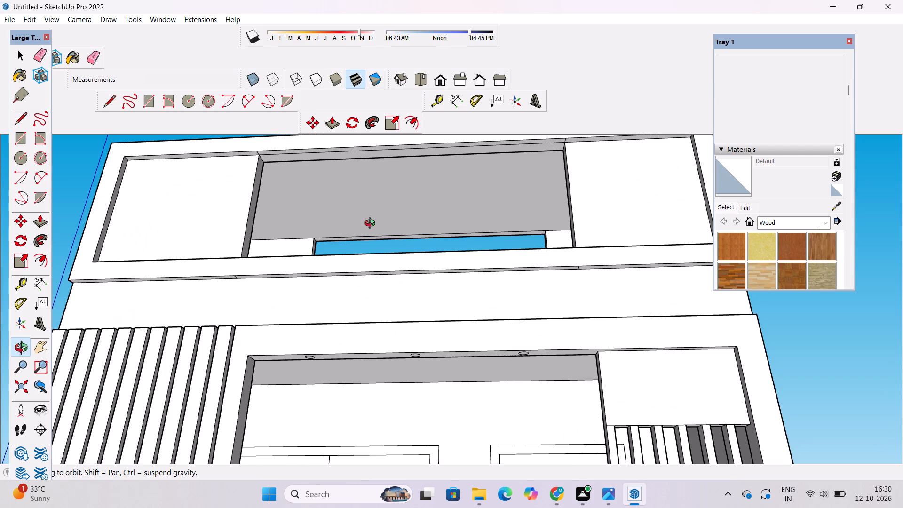
drag(375, 223, 376, 249)
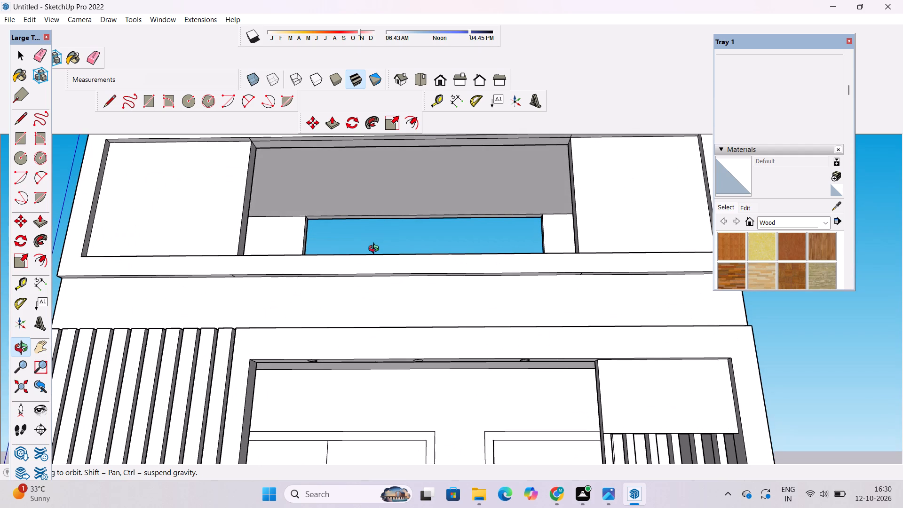
scroll(379, 238, down, 1)
shift+drag(380, 235, 375, 270)
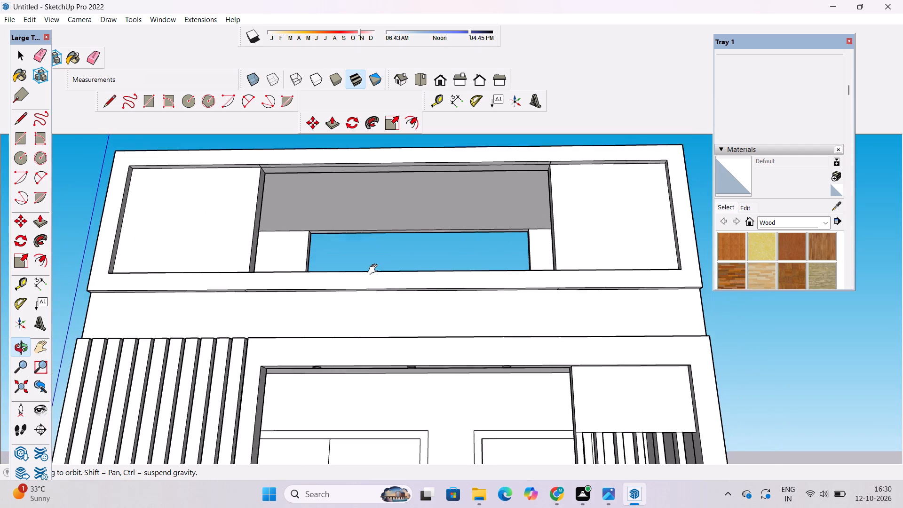
shift+drag(375, 270, 374, 270)
drag(374, 270, 373, 221)
drag(373, 198, 349, 244)
scroll(349, 244, up, 4)
key(e)
scroll(349, 244, up, 2)
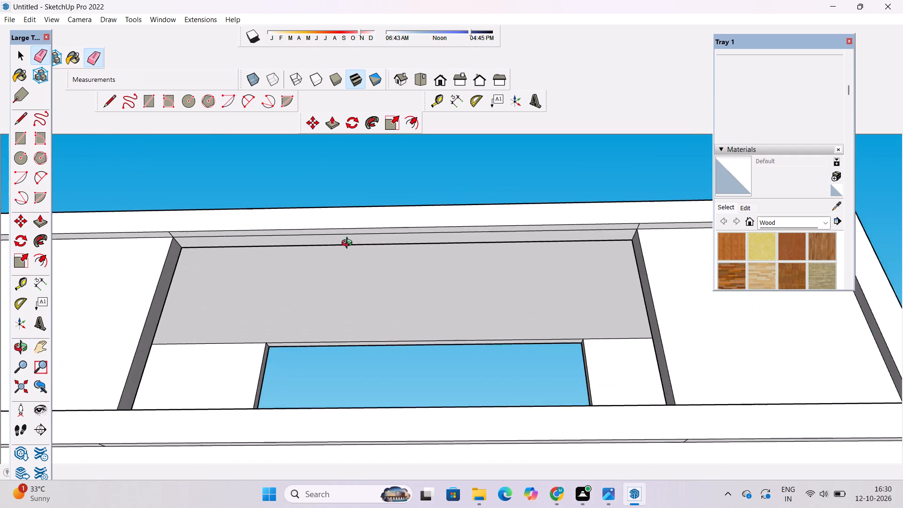
scroll(349, 244, up, 2)
click(360, 228)
key(space)
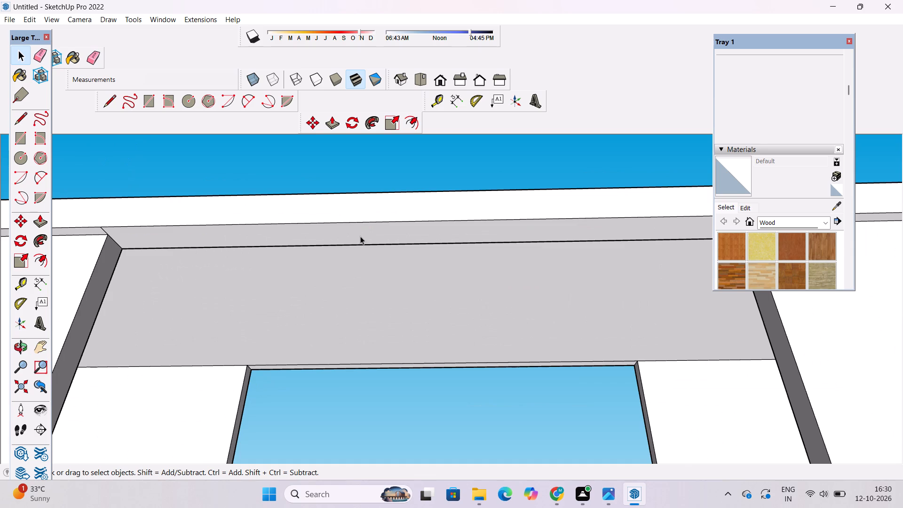
key(e)
drag(402, 335, 405, 365)
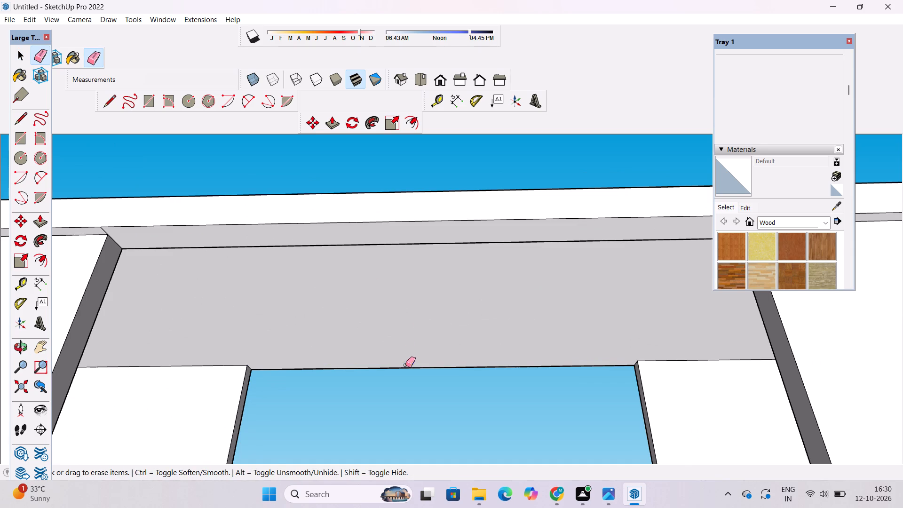
Erase the short diagonal seam line on the underside above the left end of the rooftop block's front opening.
key(o)
scroll(436, 316, down, 5)
drag(454, 301, 460, 319)
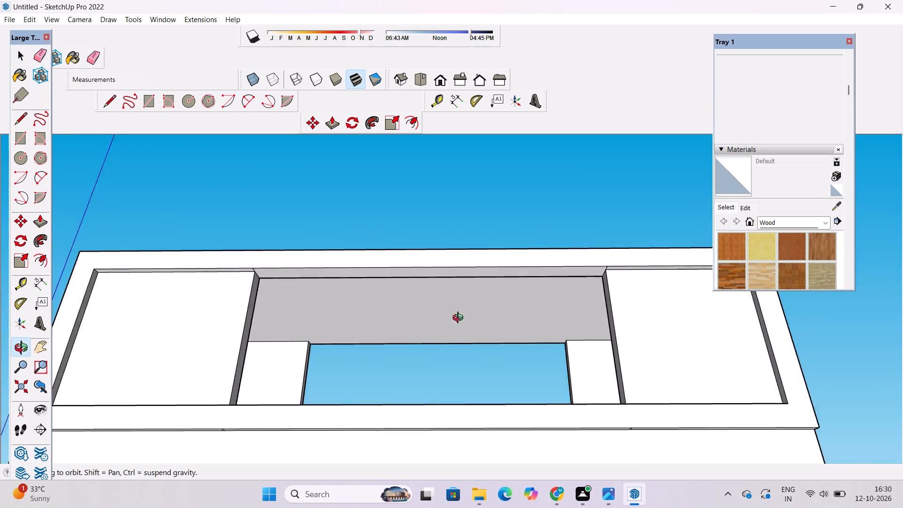
drag(460, 319, 465, 366)
scroll(259, 276, up, 4)
drag(267, 299, 224, 256)
scroll(223, 258, up, 2)
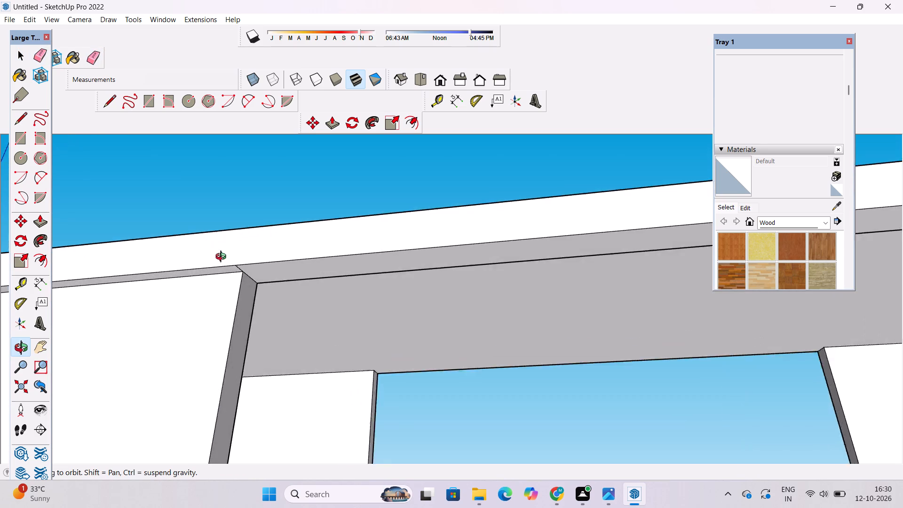
scroll(223, 258, up, 7)
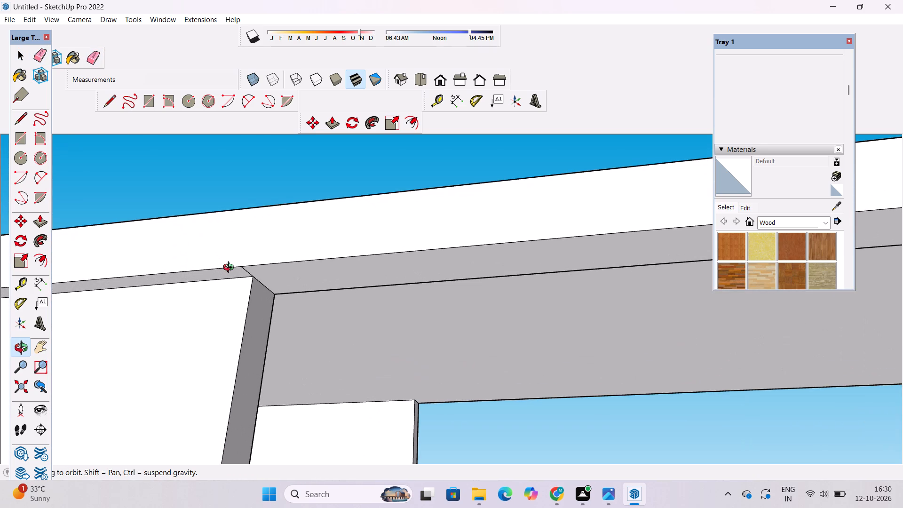
scroll(233, 276, up, 5)
shift+drag(286, 268, 281, 275)
key(e)
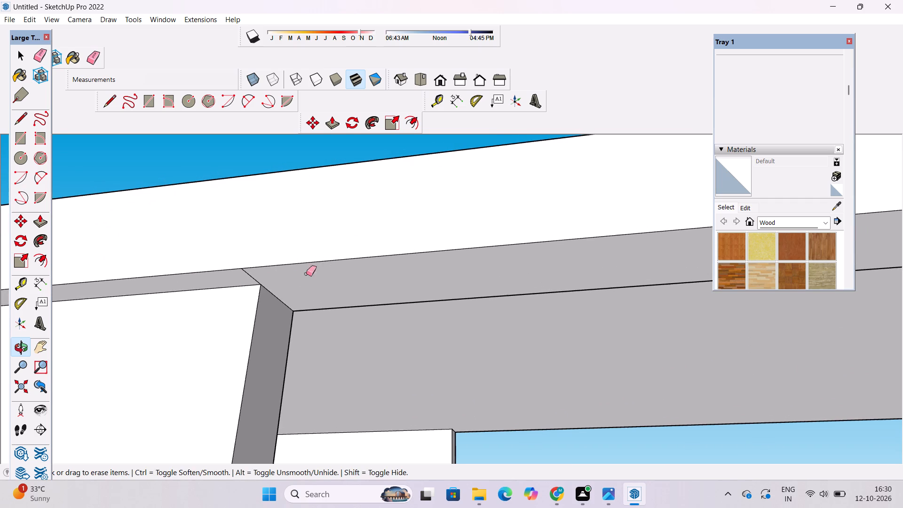
scroll(268, 277, up, 4)
drag(259, 270, 243, 285)
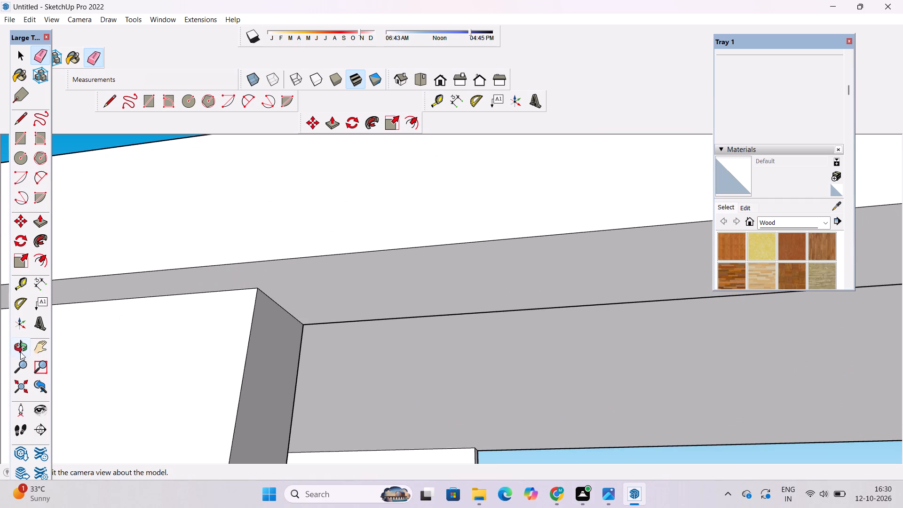
Erase the matching short diagonal seam line on the underside above the right end of the front opening.
click(19, 349)
scroll(337, 232, down, 11)
drag(364, 226, 462, 224)
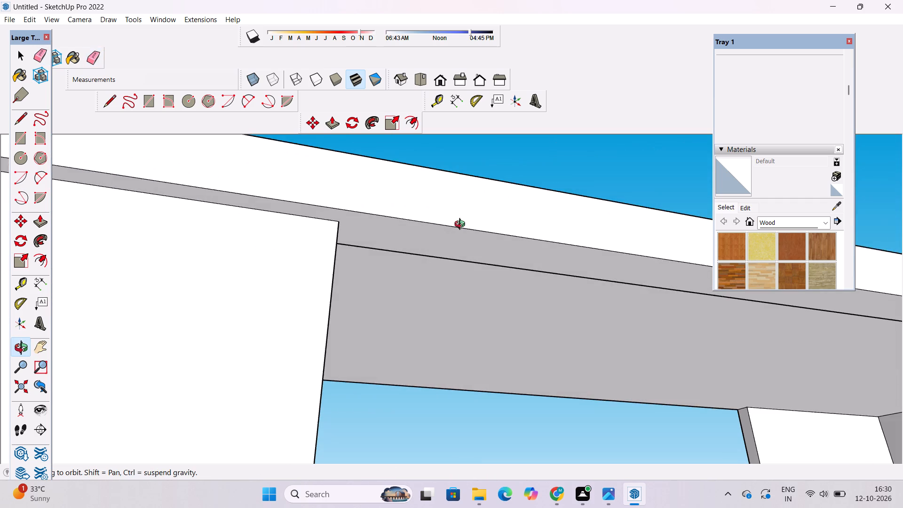
shift+drag(459, 238, 450, 191)
shift+drag(546, 216, 274, 220)
scroll(344, 205, down, 5)
shift+drag(542, 219, 412, 219)
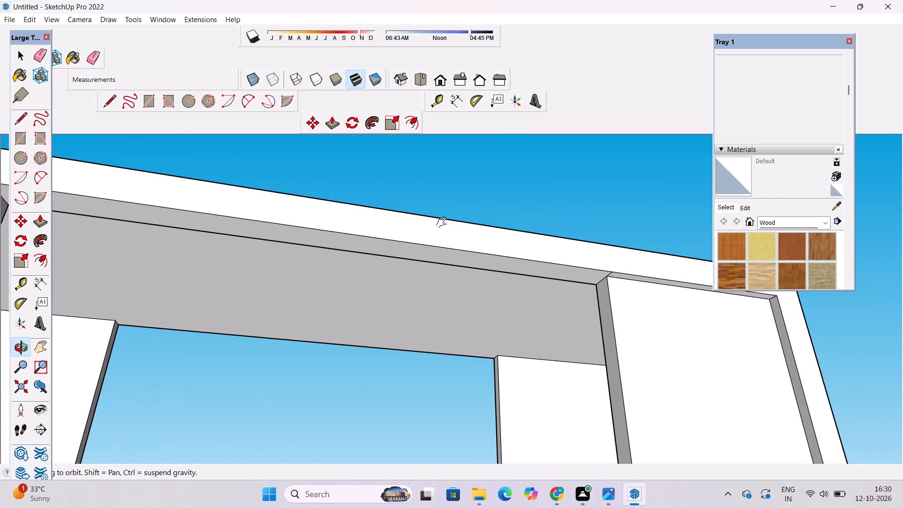
shift+scroll(622, 295, up, 5)
shift+drag(621, 297, 572, 240)
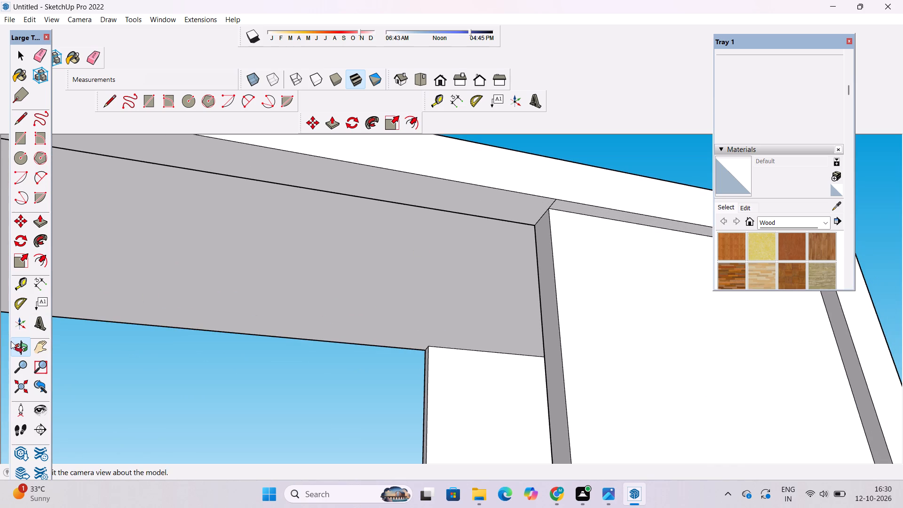
click(90, 52)
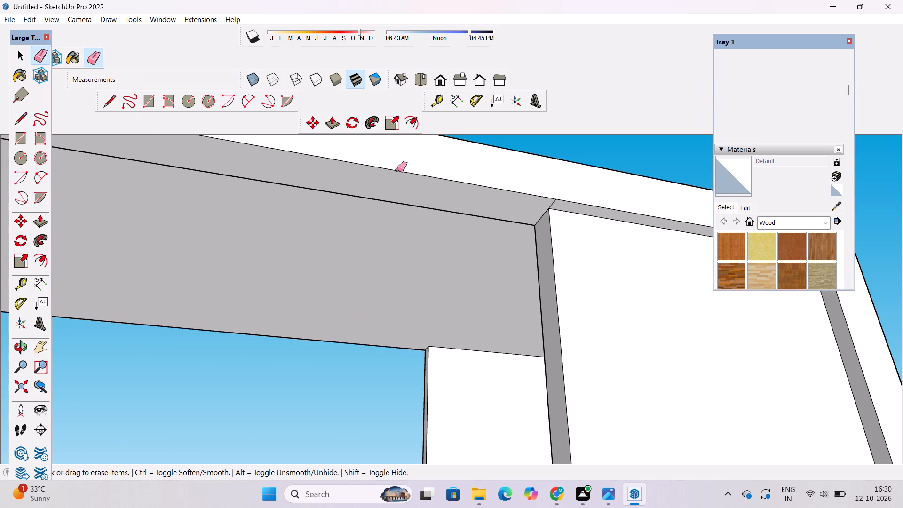
scroll(557, 209, up, 8)
click(548, 188)
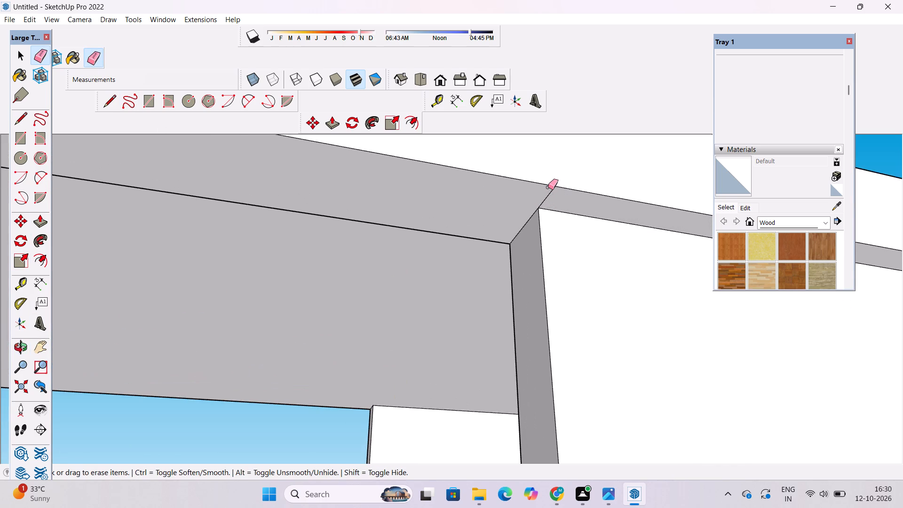
click(550, 188)
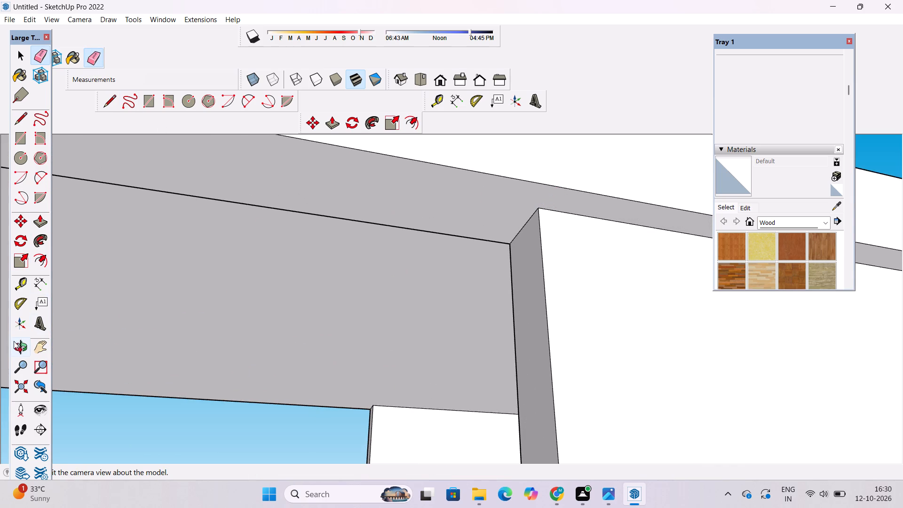
Erase the inset seam lines along the roof's rear edge, from the left corner past the middle, and along its left edge.
click(15, 347)
scroll(262, 277, down, 12)
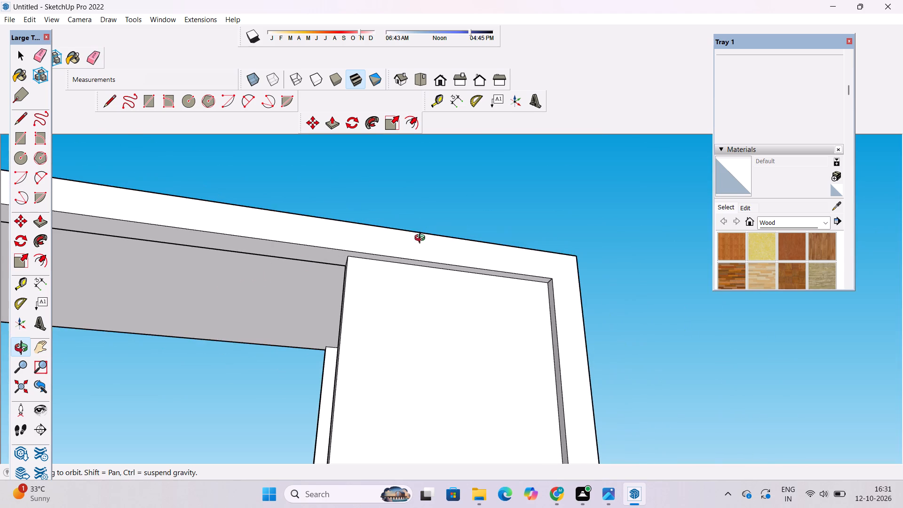
drag(468, 221, 417, 363)
shift+drag(366, 365, 508, 245)
drag(506, 253, 451, 320)
scroll(451, 311, down, 1)
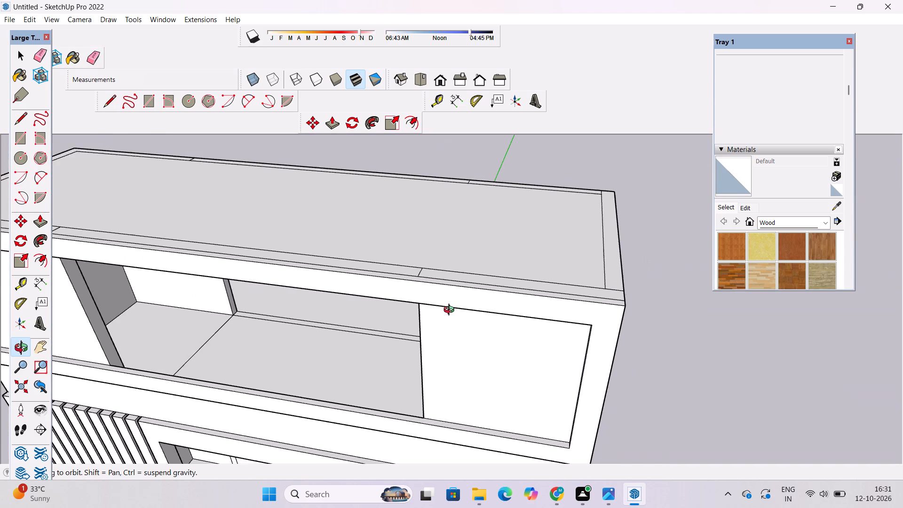
scroll(455, 297, down, 2)
shift+drag(455, 296, 471, 313)
drag(482, 327, 489, 356)
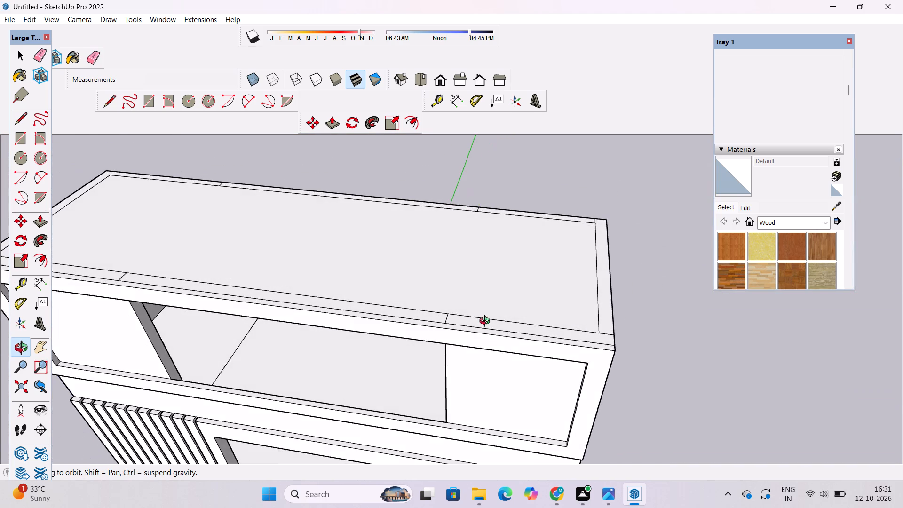
scroll(483, 318, up, 3)
shift+drag(431, 317, 547, 307)
scroll(583, 299, down, 5)
drag(410, 331, 506, 242)
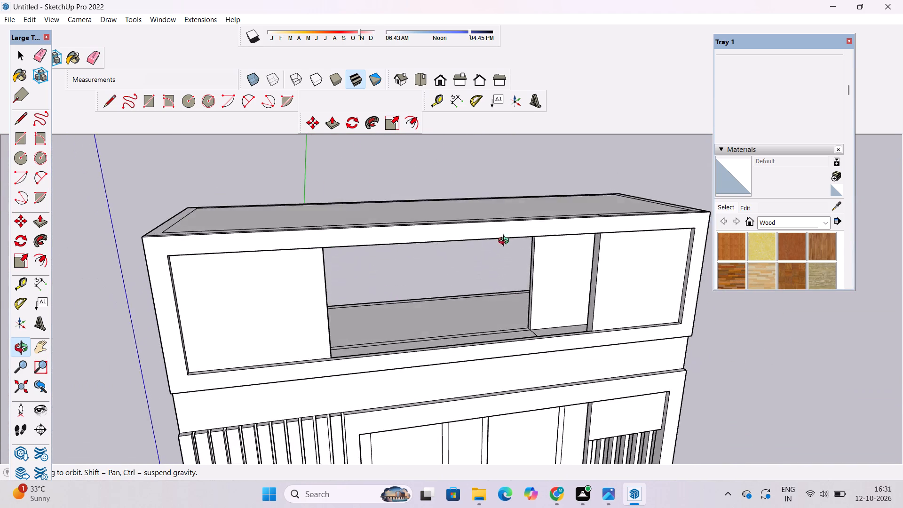
drag(506, 242, 536, 365)
shift+drag(367, 338, 378, 318)
drag(379, 318, 375, 323)
key(e)
scroll(332, 231, up, 5)
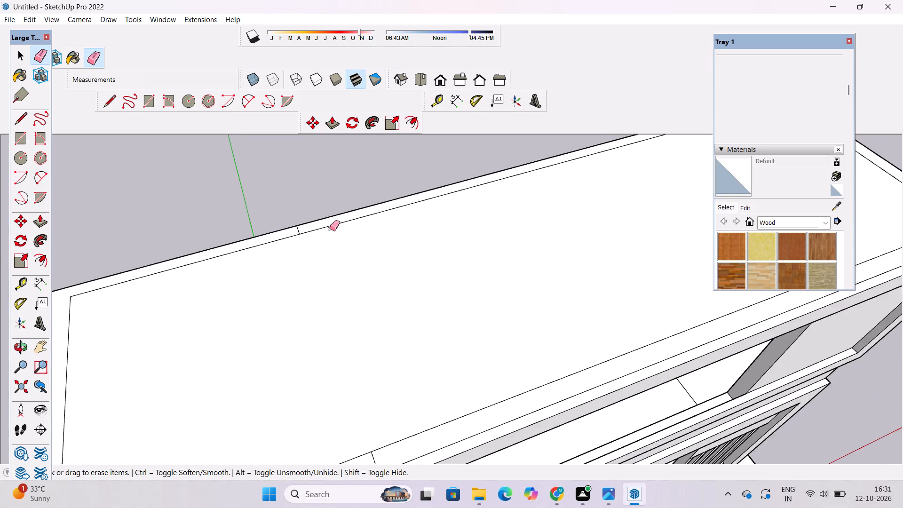
scroll(313, 231, up, 3)
drag(300, 227, 288, 240)
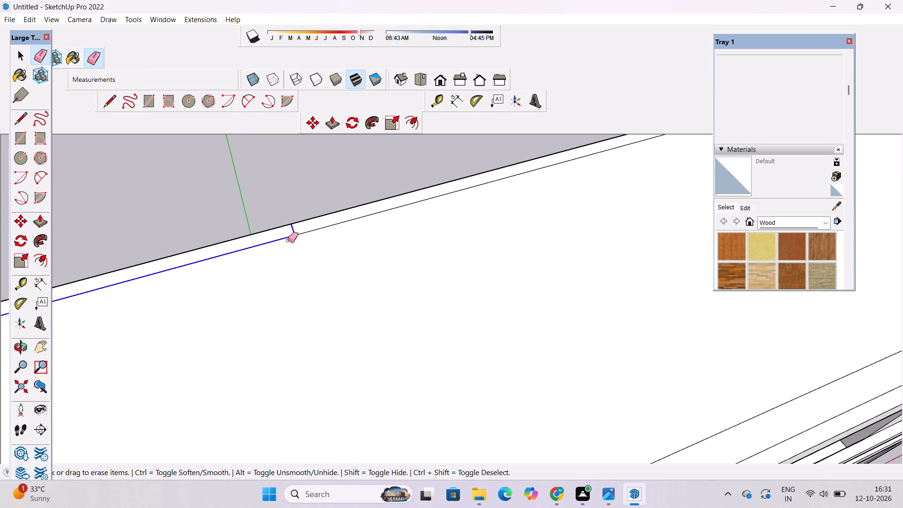
drag(288, 240, 311, 231)
scroll(414, 214, down, 8)
scroll(291, 278, up, 4)
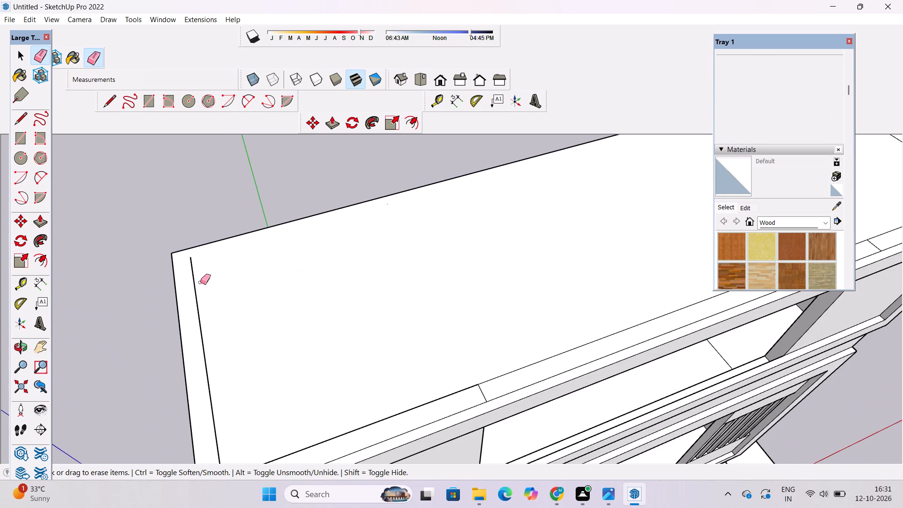
drag(200, 282, 191, 298)
Erase the inset seam lines along the left and middle parts of the roof's front edge, including their short cross segment.
scroll(200, 213, down, 6)
scroll(291, 299, up, 9)
drag(331, 269, 331, 269)
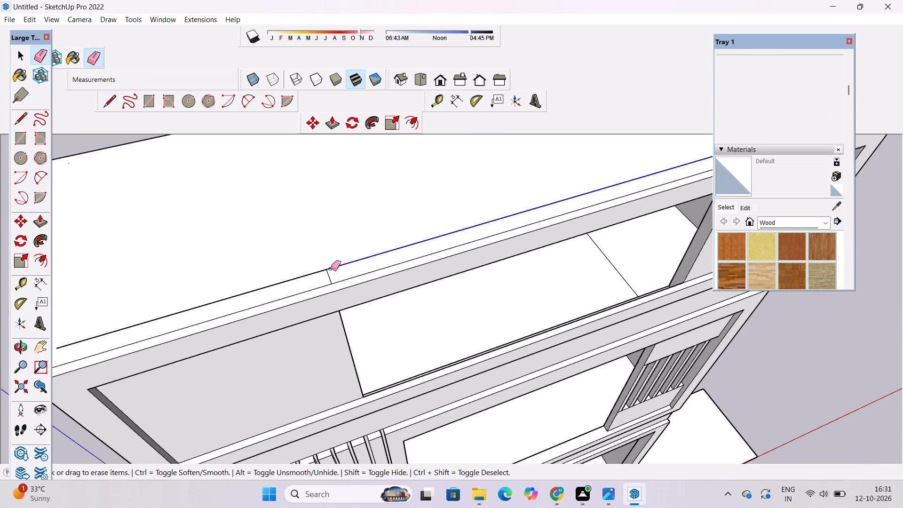
drag(331, 269, 322, 285)
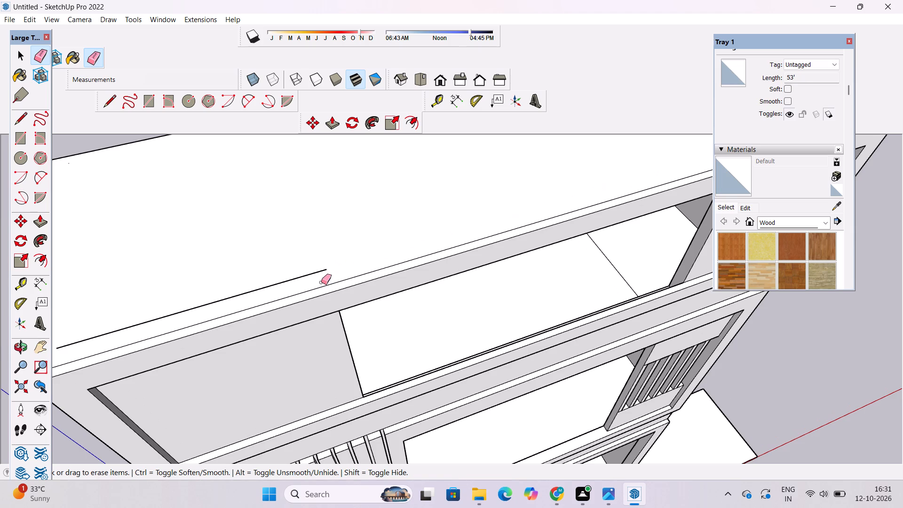
scroll(321, 282, down, 5)
drag(321, 270, 314, 280)
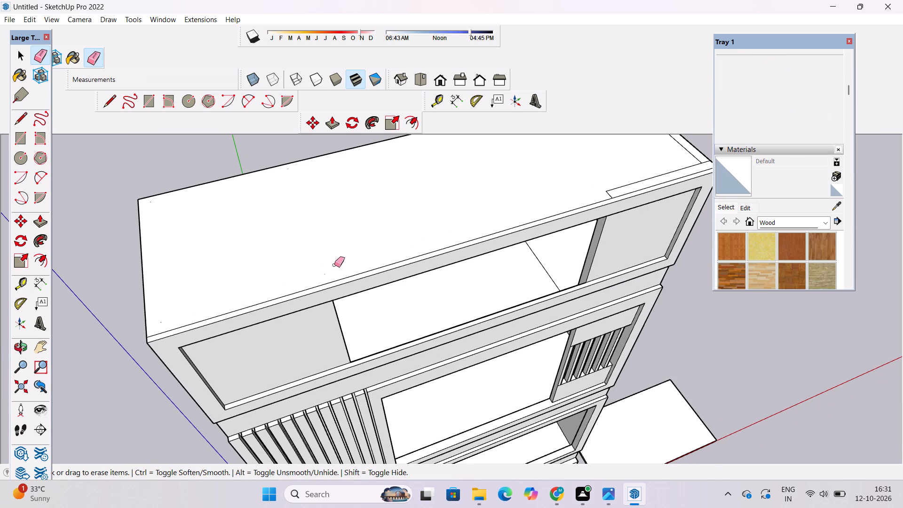
Erase the remaining inset seam lines at the roof's rear right corner and along its right edge, including the leftover stubs.
scroll(244, 302, down, 6)
scroll(519, 224, up, 3)
scroll(428, 138, up, 3)
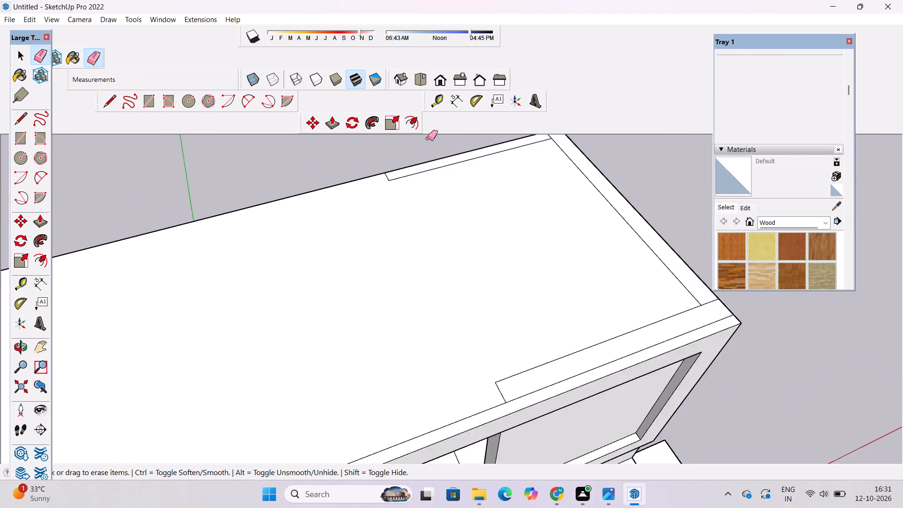
scroll(428, 138, up, 6)
scroll(369, 201, down, 4)
drag(312, 246, 321, 251)
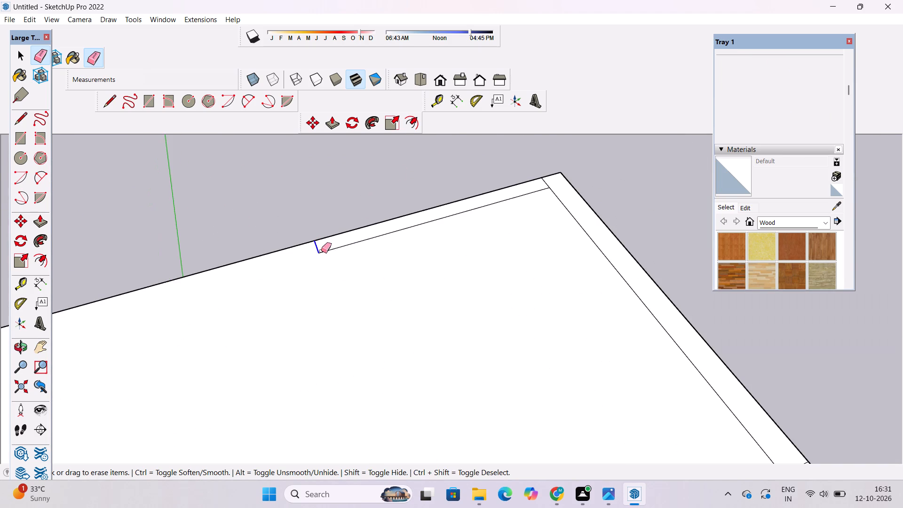
drag(321, 251, 505, 221)
drag(507, 220, 524, 210)
drag(558, 190, 559, 204)
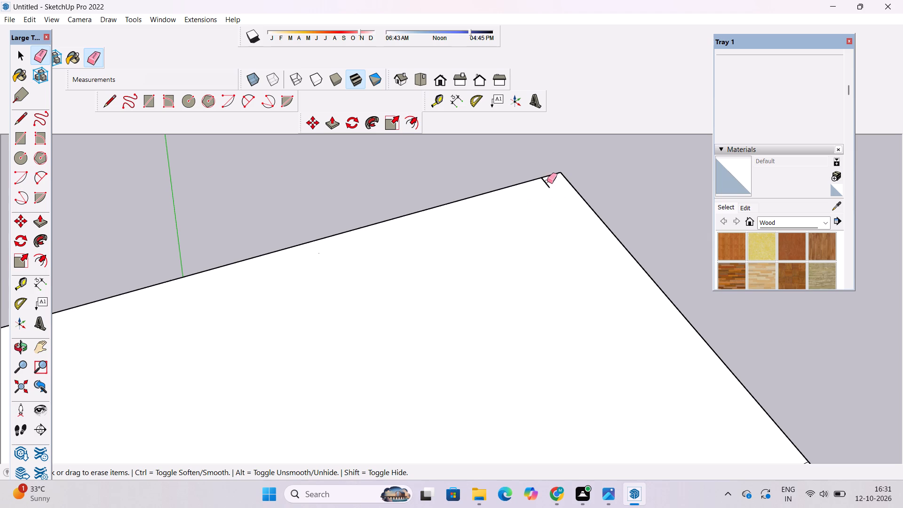
drag(552, 179, 547, 183)
Erase the inset seam line and its short end segments at the roof's front right corner, undoing an accidental front-line deletion.
scroll(448, 179, down, 6)
scroll(488, 197, down, 3)
scroll(498, 226, up, 9)
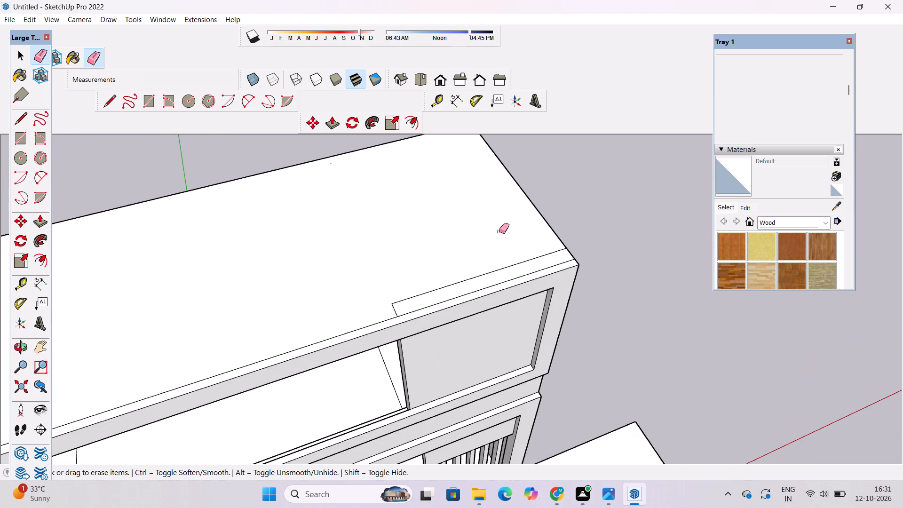
drag(412, 285, 395, 317)
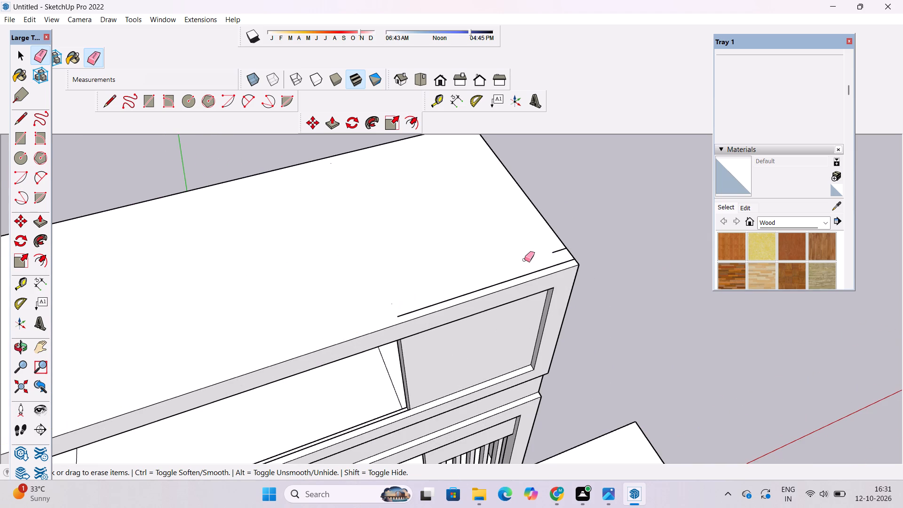
key(ctrl+z)
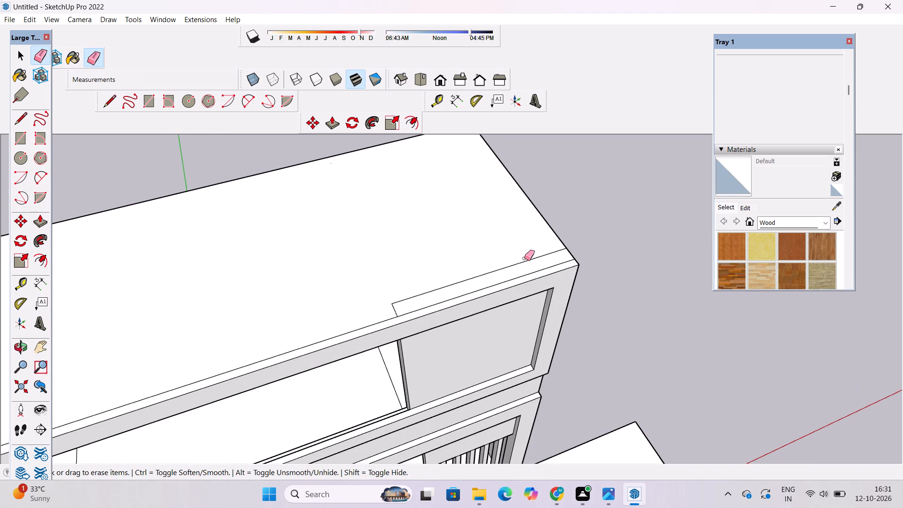
drag(524, 257, 524, 264)
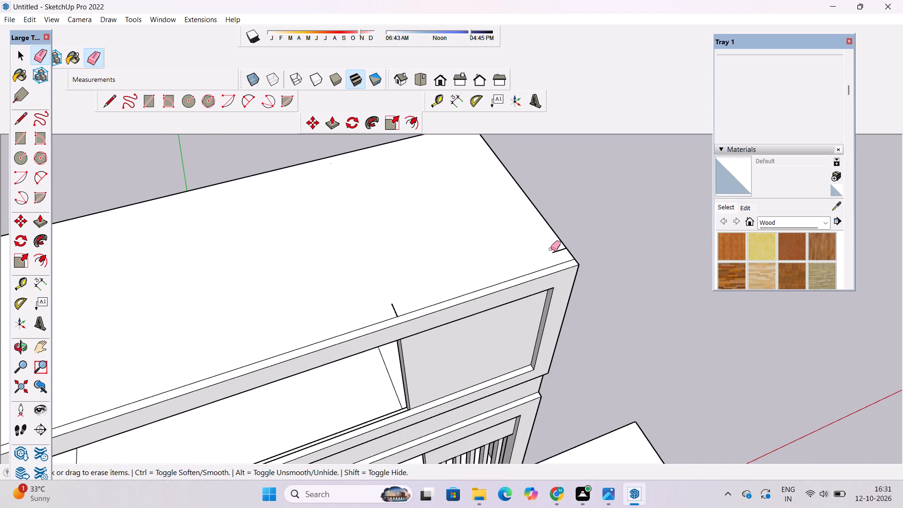
click(552, 252)
click(396, 307)
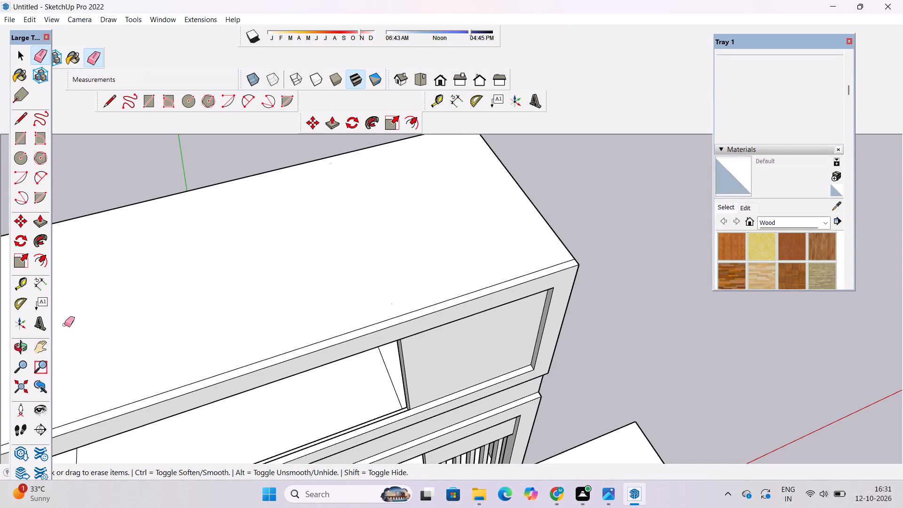
Examine the rooftop block from its sides and back, including the rear opening, for remaining seam lines.
drag(22, 347, 44, 334)
scroll(191, 255, down, 7)
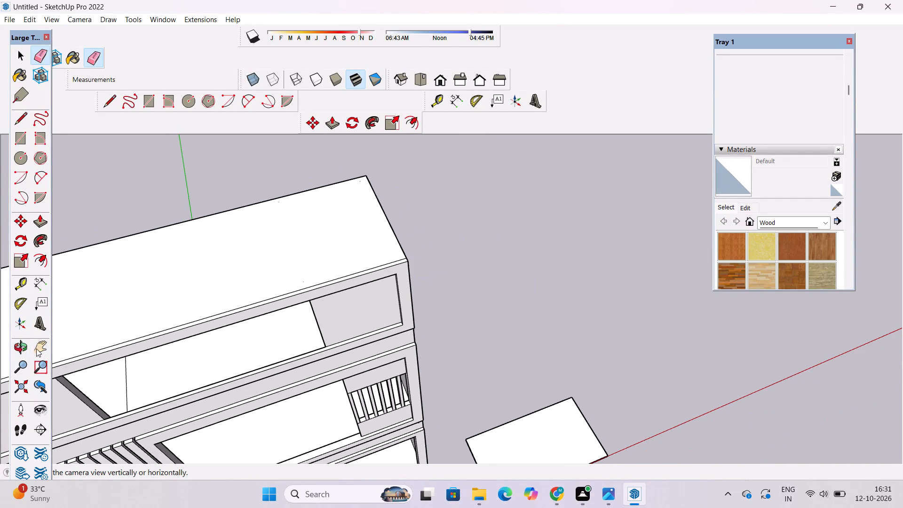
click(22, 348)
drag(794, 295, 117, 110)
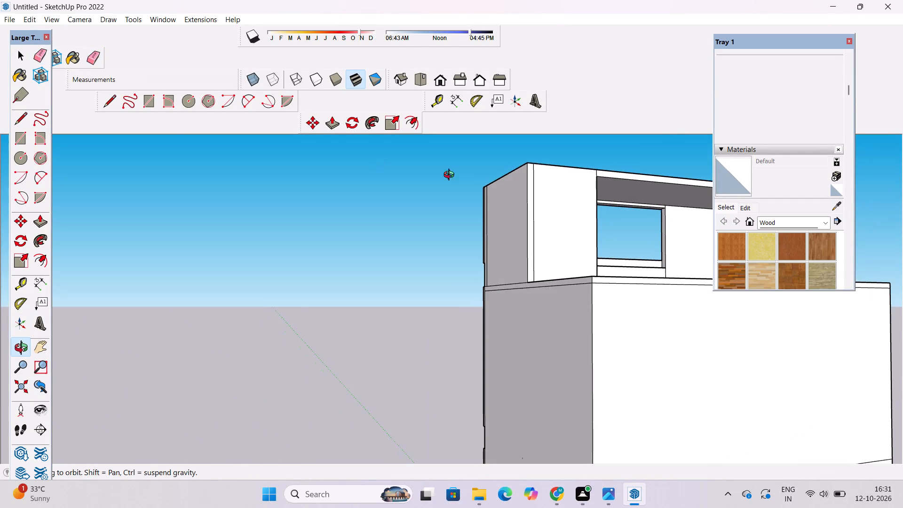
drag(666, 201, 639, 174)
drag(419, 223, 755, 280)
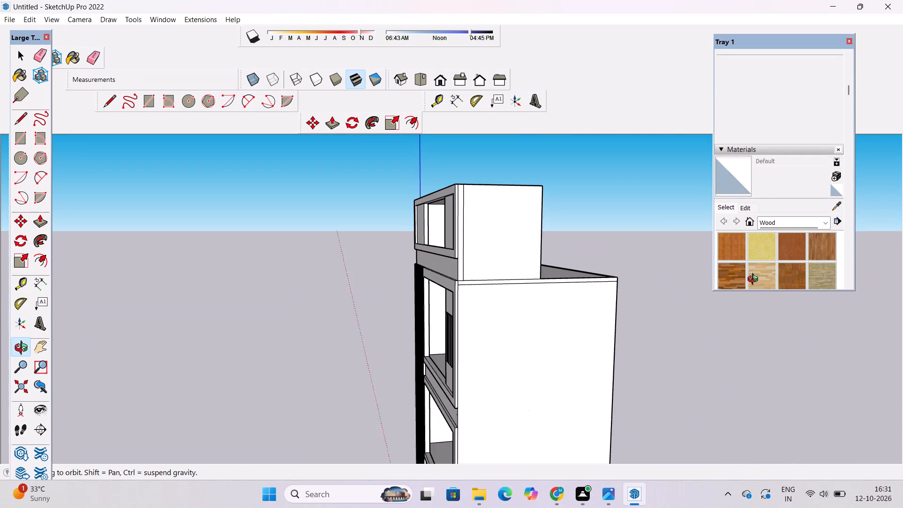
drag(755, 280, 758, 280)
drag(467, 267, 875, 301)
drag(281, 233, 672, 242)
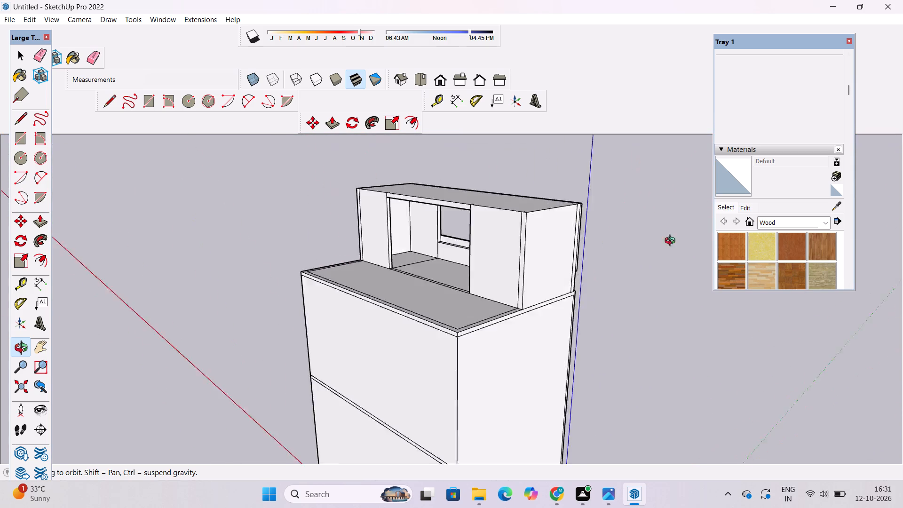
drag(672, 242, 844, 129)
scroll(512, 208, up, 10)
drag(492, 254, 479, 265)
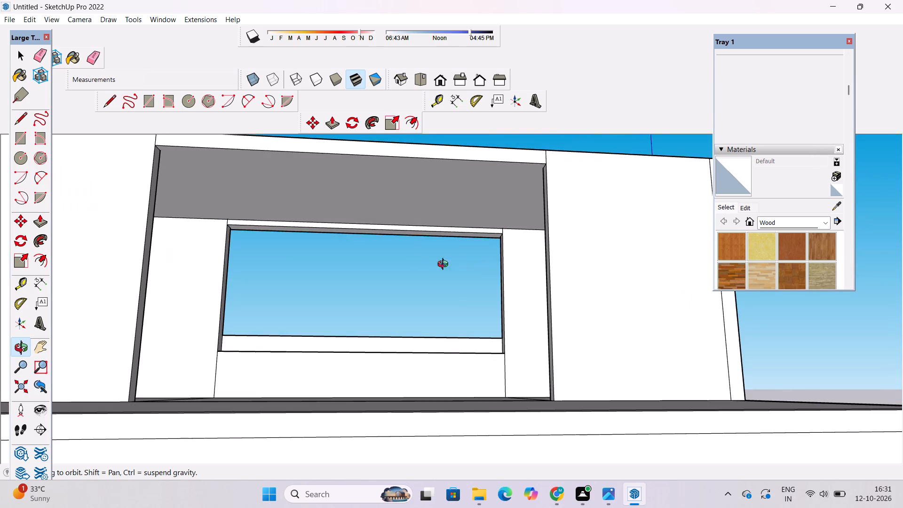
scroll(269, 177, down, 4)
drag(287, 224, 290, 286)
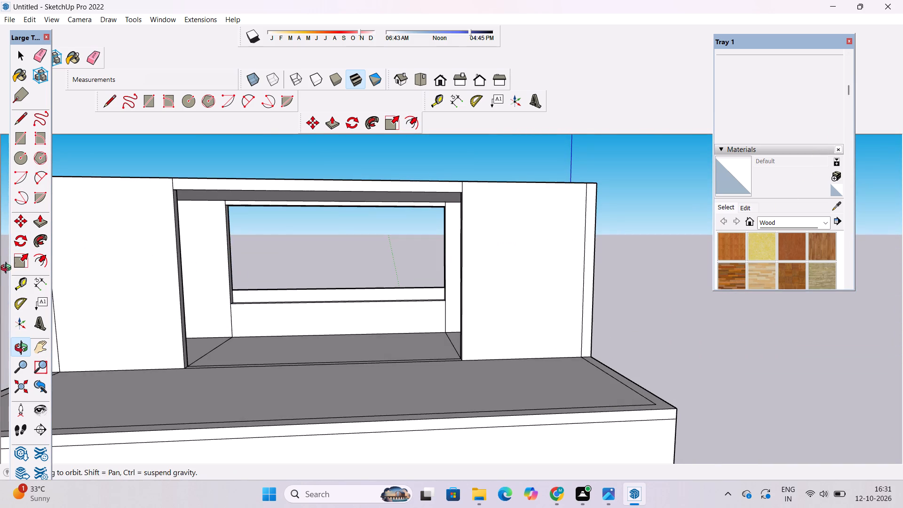
Erase the left seam lines inside the rooftop recess: the stubs above and below the window and the diagonal across the floor.
click(91, 60)
scroll(230, 208, up, 3)
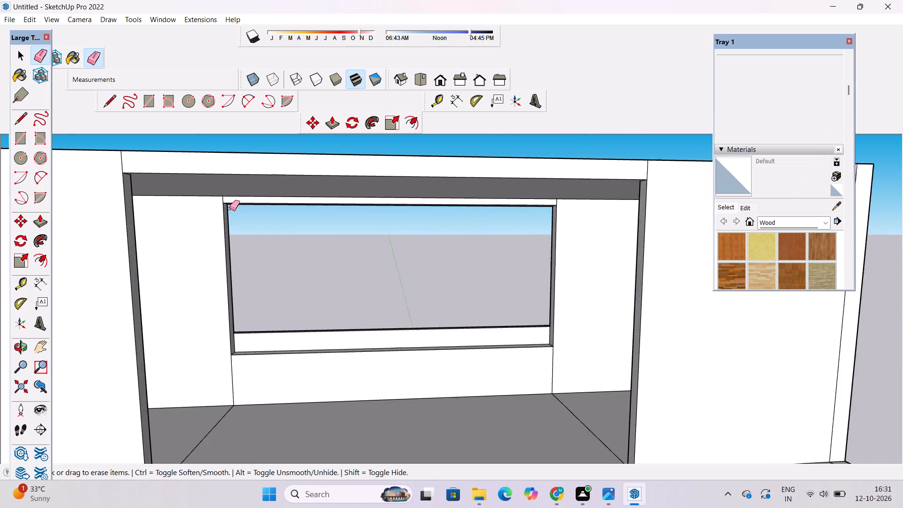
scroll(230, 208, up, 10)
click(220, 197)
scroll(220, 197, down, 8)
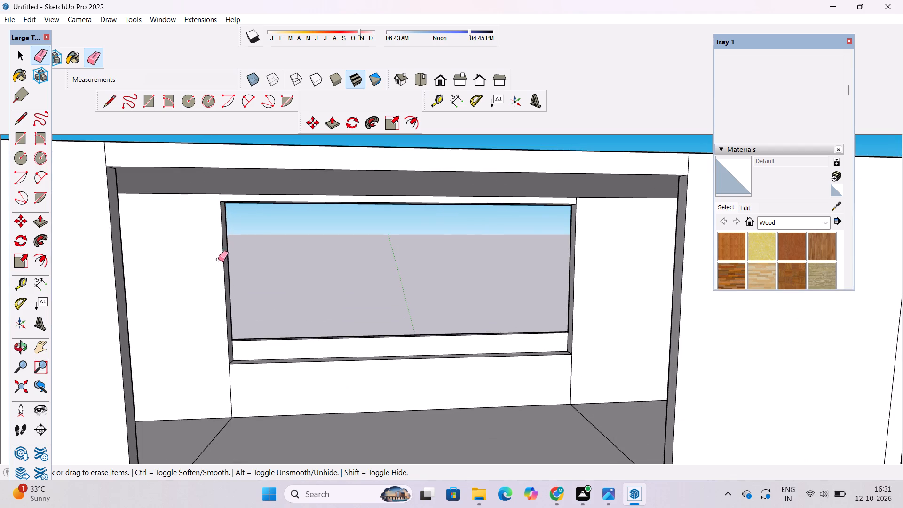
scroll(229, 340, down, 4)
drag(228, 382, 230, 375)
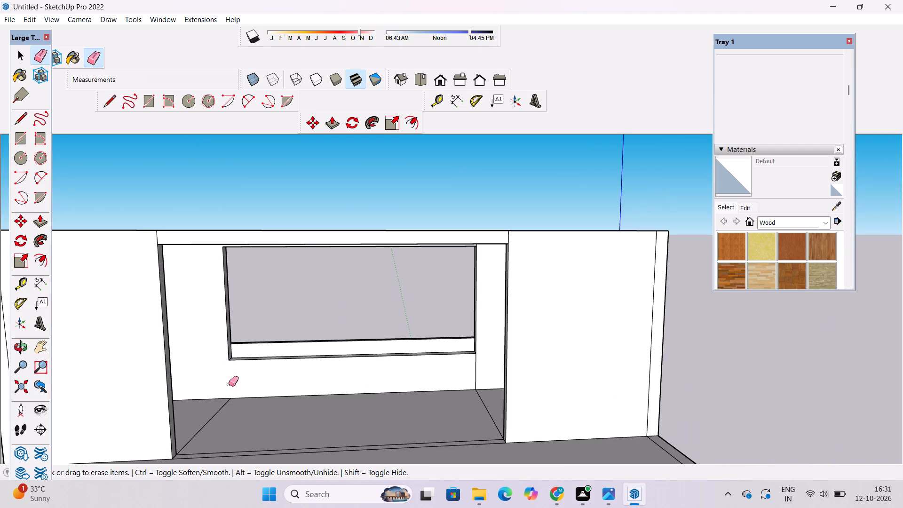
drag(216, 410, 213, 422)
Erase the right seam lines inside the rooftop recess: the floor diagonal and the stubs below and above the window.
drag(498, 413, 484, 407)
drag(478, 362, 471, 370)
scroll(470, 326, down, 3)
scroll(470, 332, up, 4)
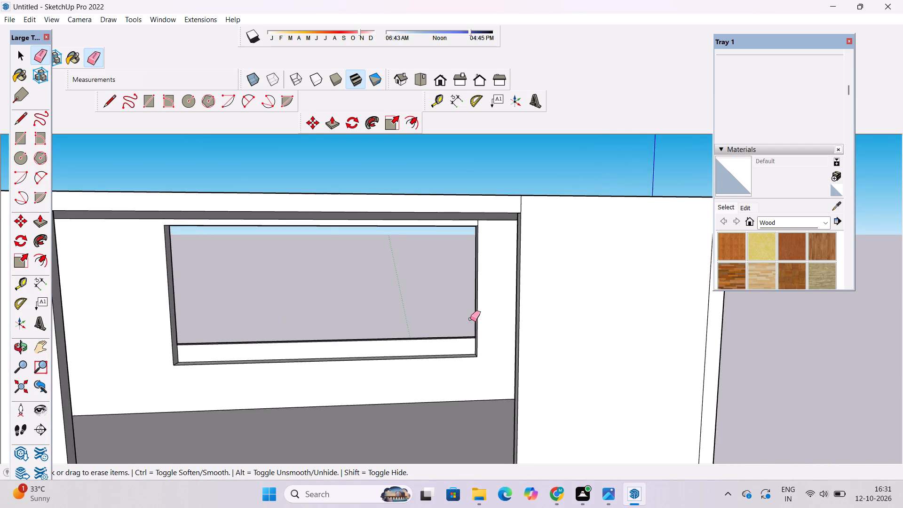
scroll(470, 319, up, 15)
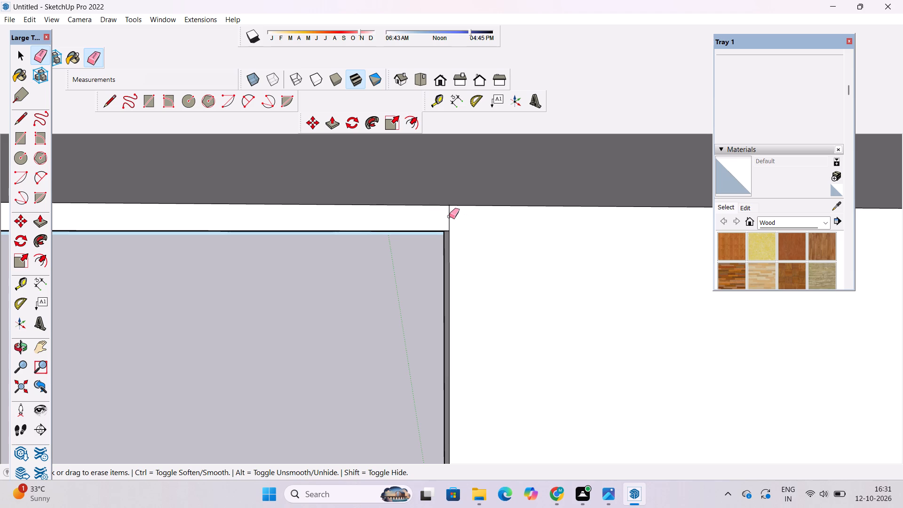
click(449, 216)
scroll(449, 216, down, 19)
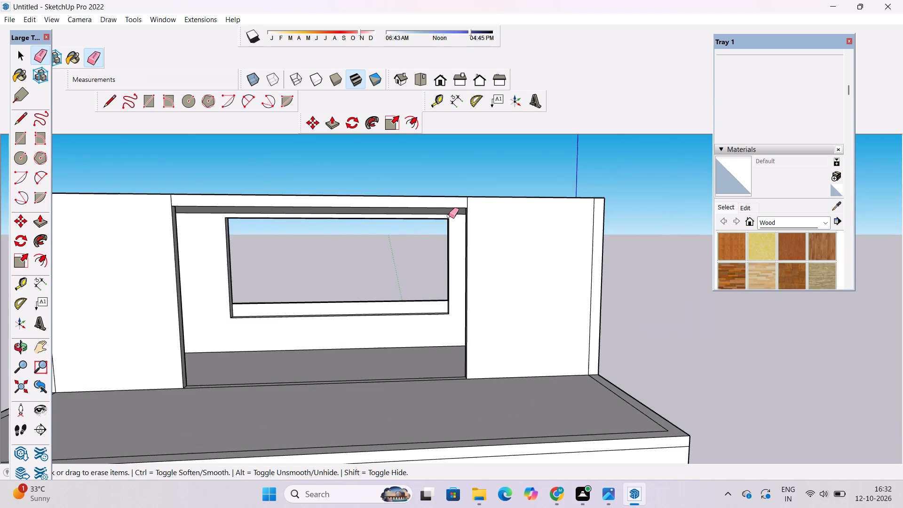
Examine the rooftop block's large opening, its inner window wall and floor threshold for remaining seam lines.
click(16, 343)
scroll(285, 263, down, 6)
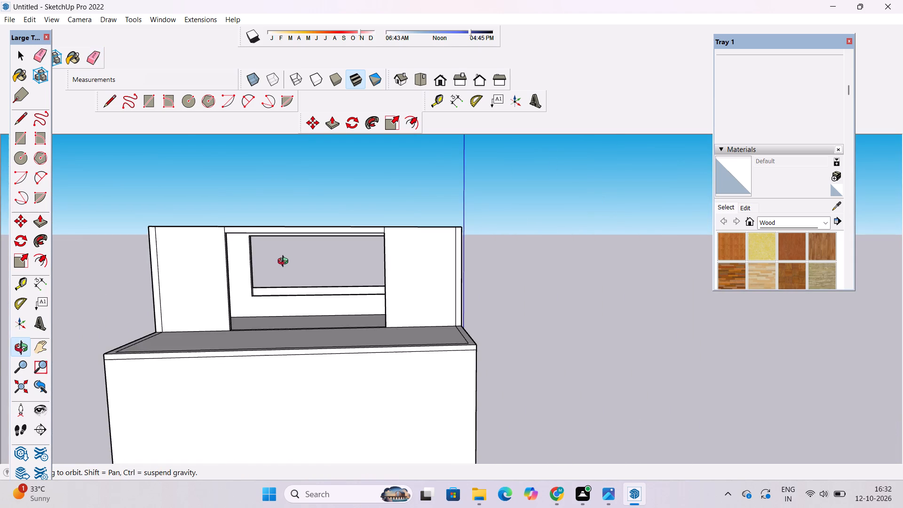
drag(283, 263, 315, 283)
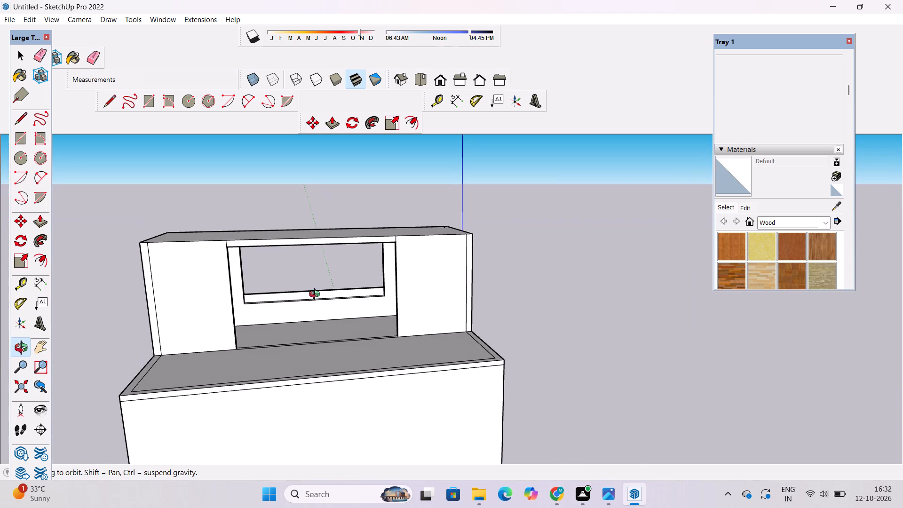
scroll(377, 330, up, 5)
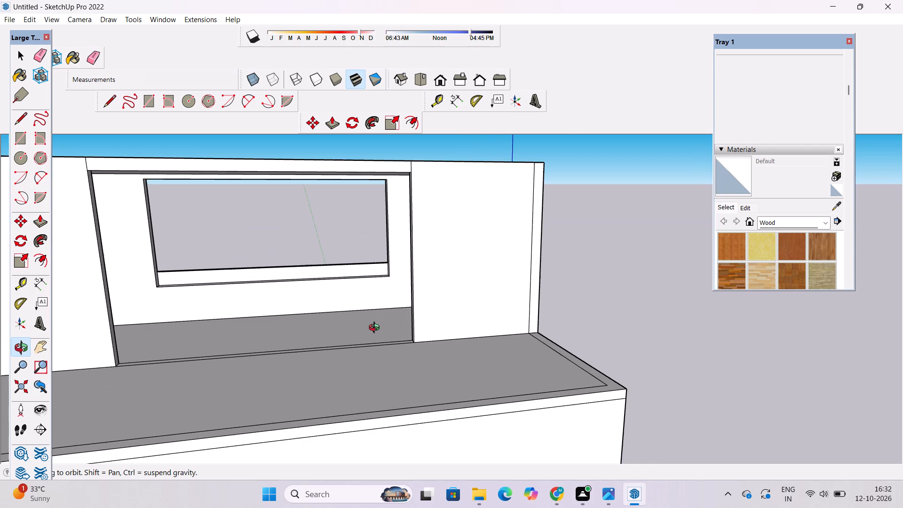
scroll(376, 329, up, 4)
scroll(376, 329, down, 4)
scroll(376, 329, up, 3)
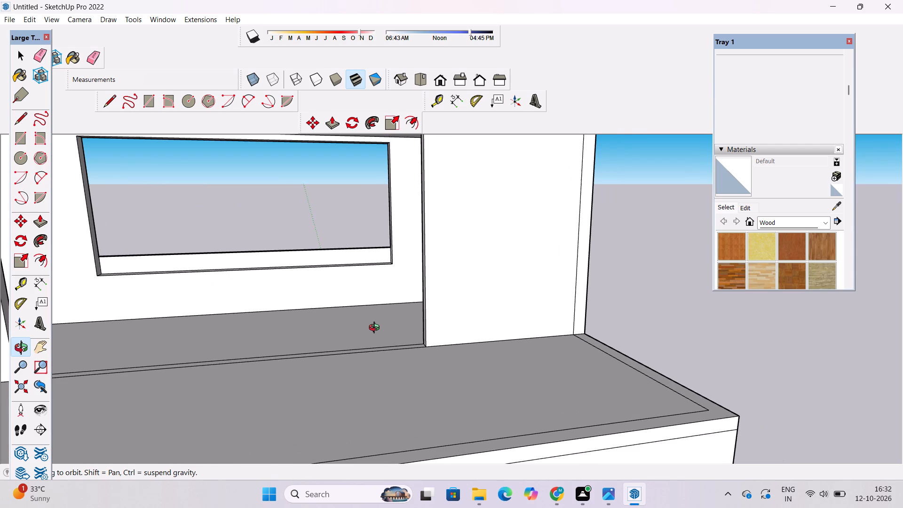
scroll(376, 329, down, 4)
scroll(376, 329, up, 3)
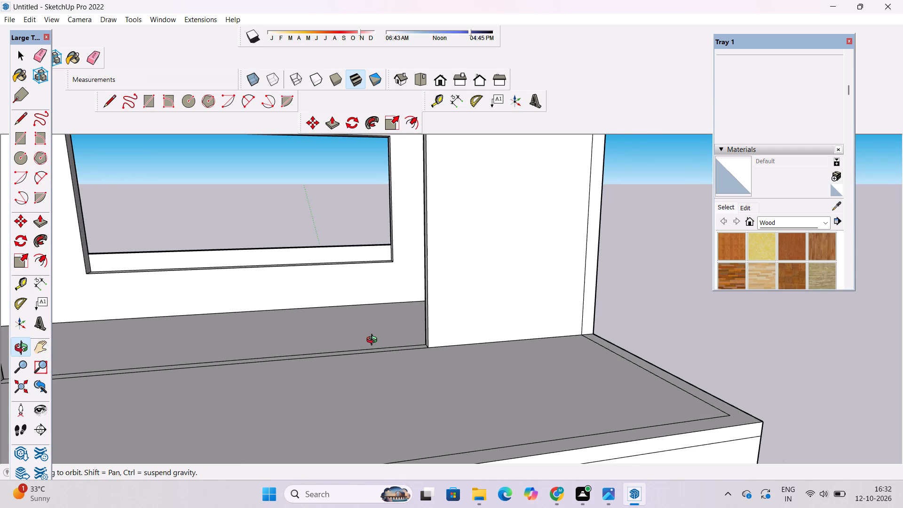
scroll(374, 341, up, 1)
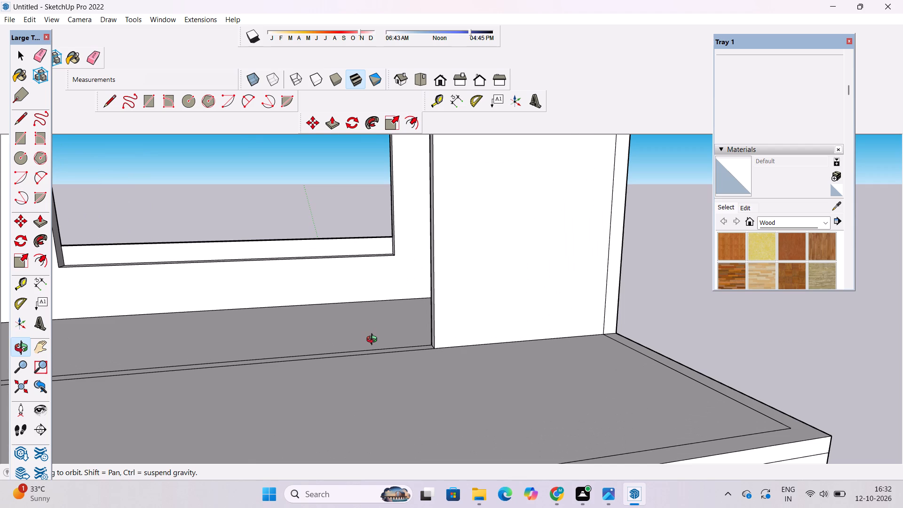
scroll(374, 341, down, 6)
scroll(374, 341, up, 5)
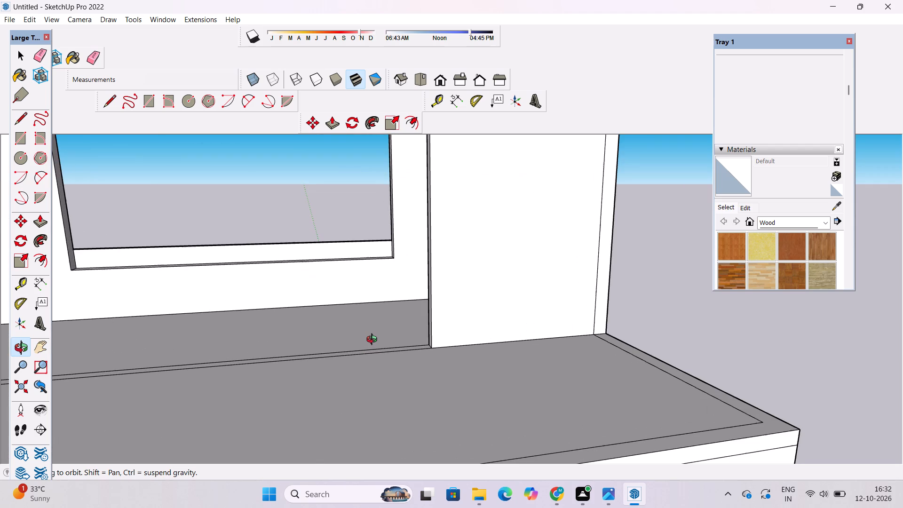
scroll(374, 341, down, 2)
scroll(374, 341, up, 2)
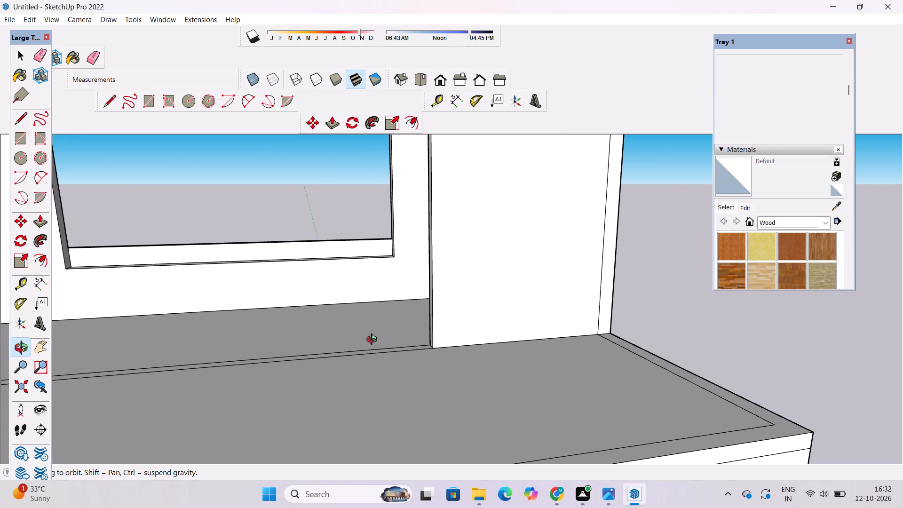
scroll(374, 341, down, 4)
scroll(374, 341, up, 5)
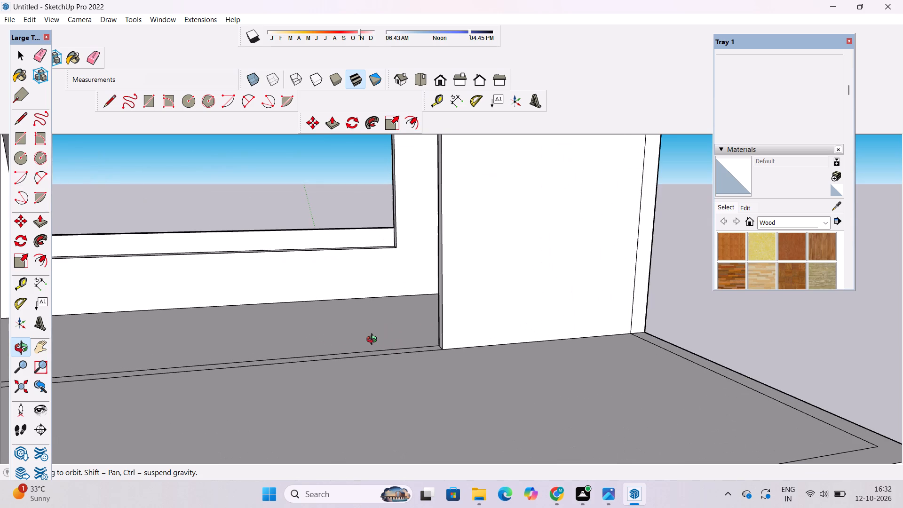
scroll(374, 341, down, 8)
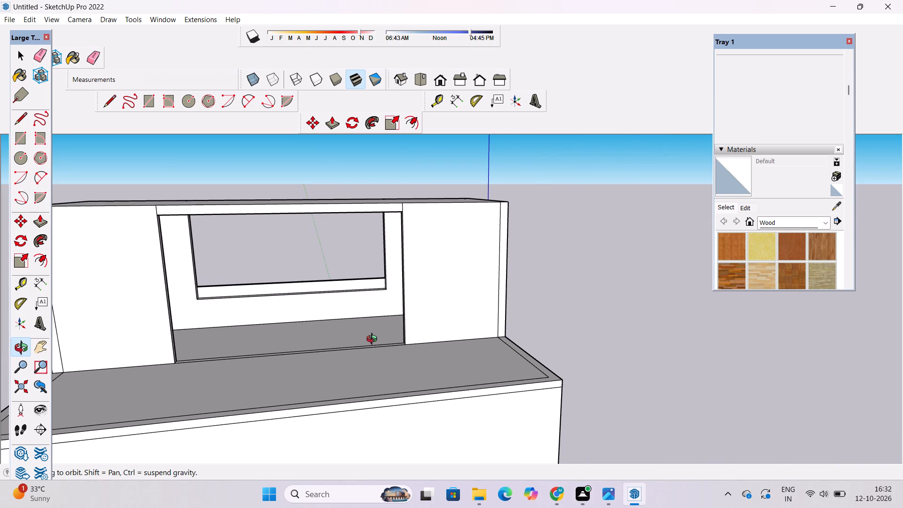
scroll(374, 340, down, 2)
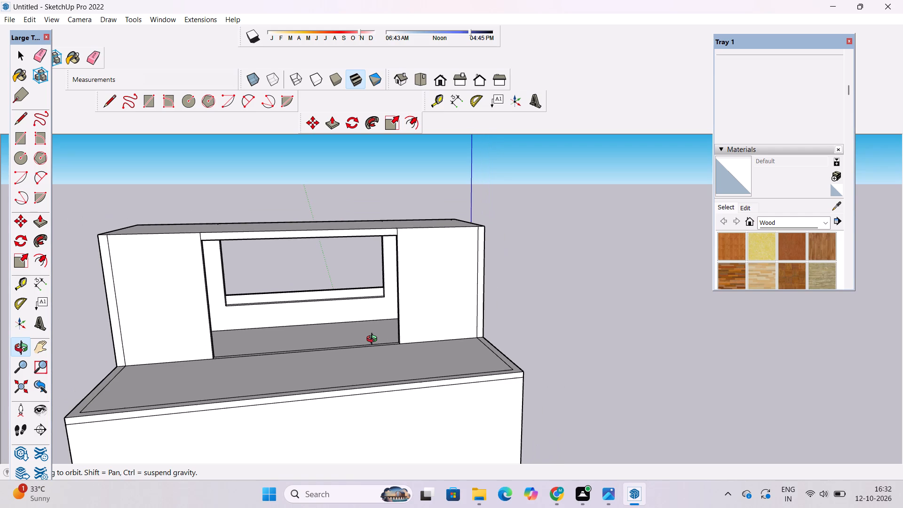
scroll(374, 340, up, 1)
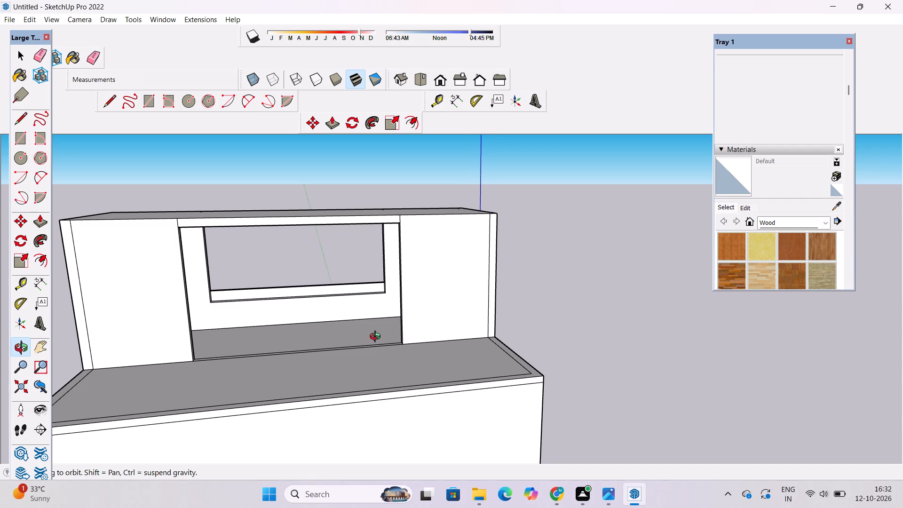
scroll(390, 340, down, 4)
scroll(356, 354, up, 2)
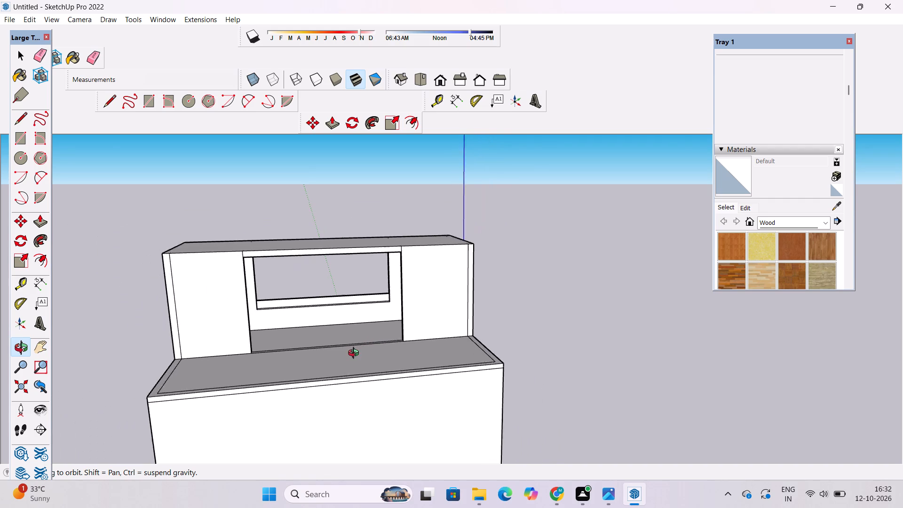
Erase the threshold seam lines across the floor of the rooftop block's large opening so the recess joins the terrace floor.
scroll(356, 354, up, 2)
shift+drag(341, 359, 375, 410)
drag(391, 401, 365, 410)
drag(359, 368, 380, 424)
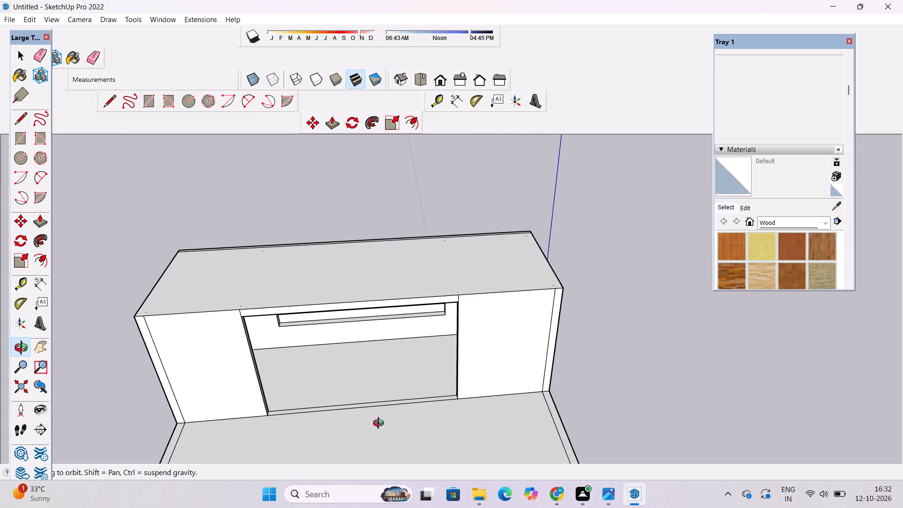
drag(369, 426, 371, 408)
key(e)
scroll(370, 394, up, 4)
drag(381, 374, 380, 400)
scroll(380, 398, up, 2)
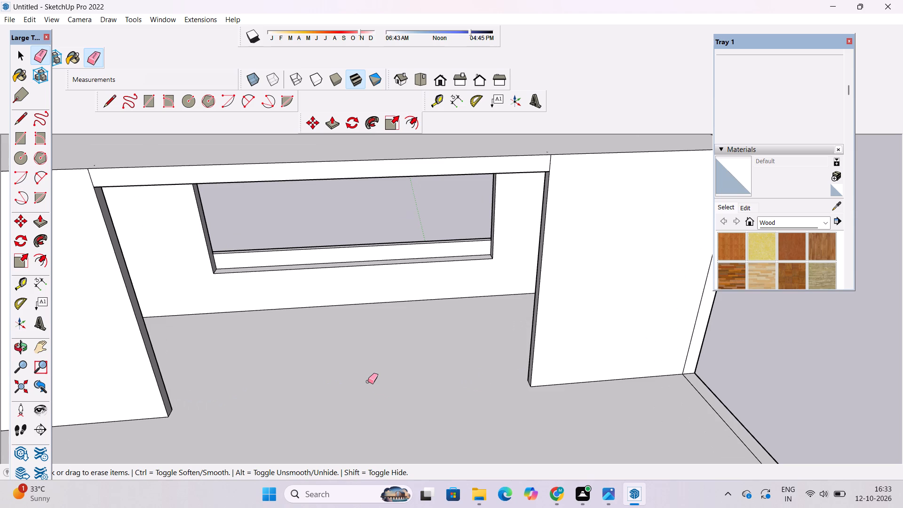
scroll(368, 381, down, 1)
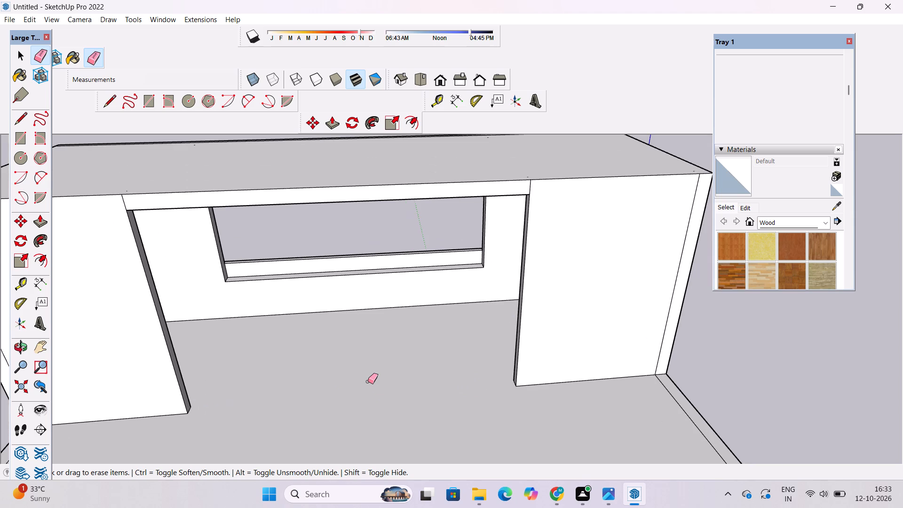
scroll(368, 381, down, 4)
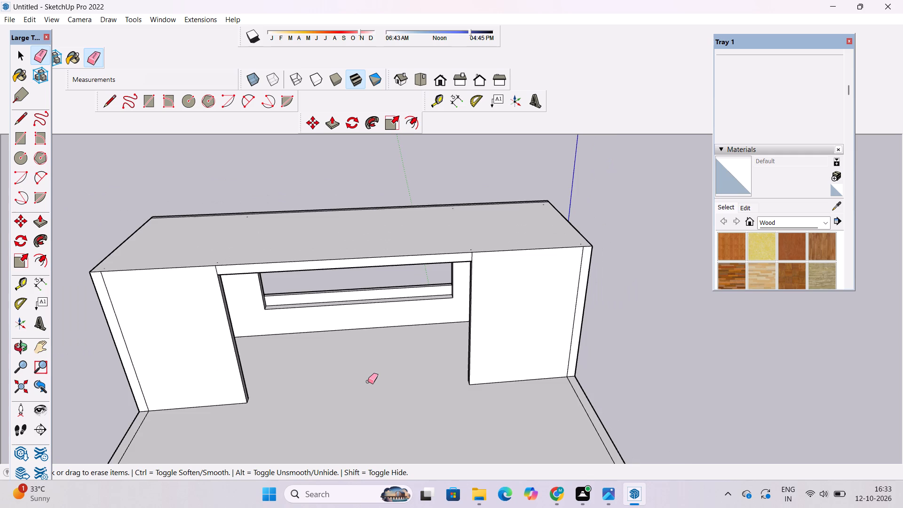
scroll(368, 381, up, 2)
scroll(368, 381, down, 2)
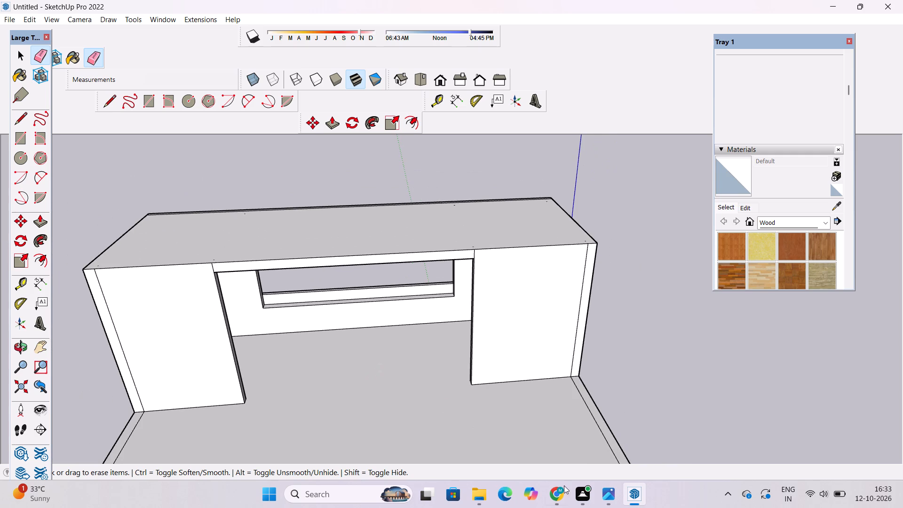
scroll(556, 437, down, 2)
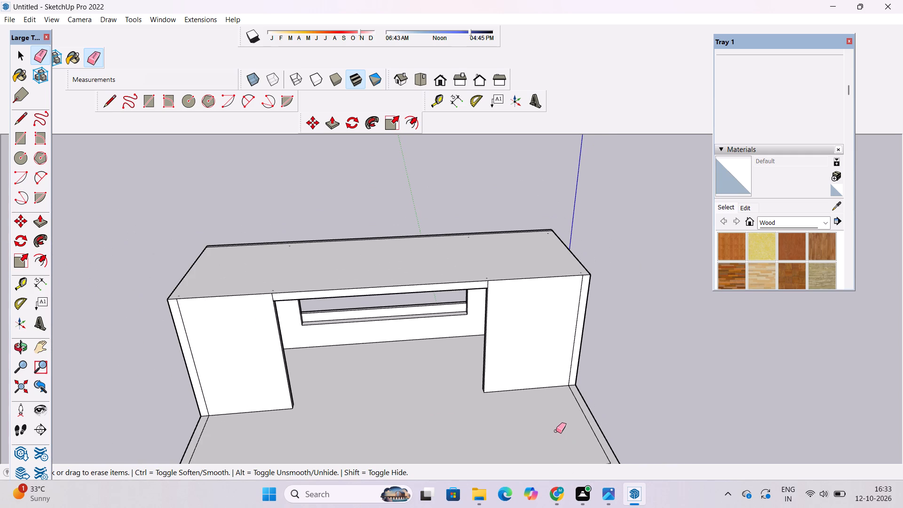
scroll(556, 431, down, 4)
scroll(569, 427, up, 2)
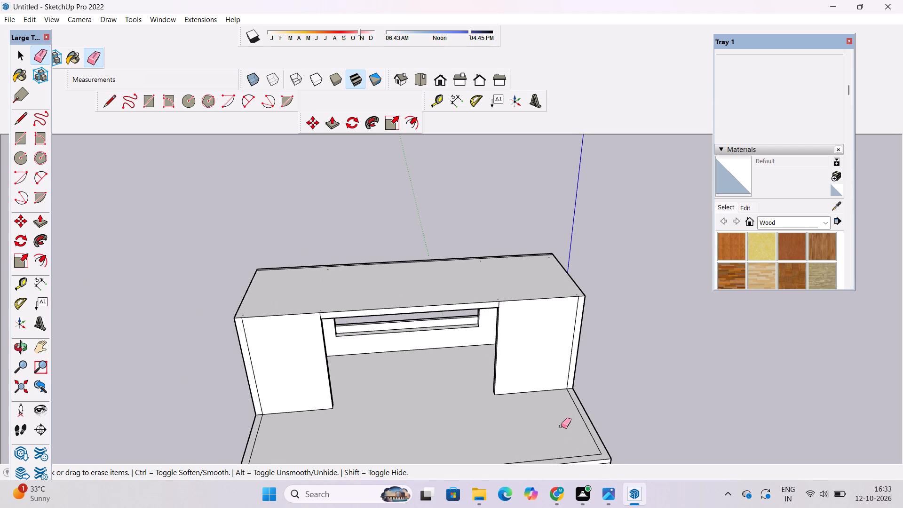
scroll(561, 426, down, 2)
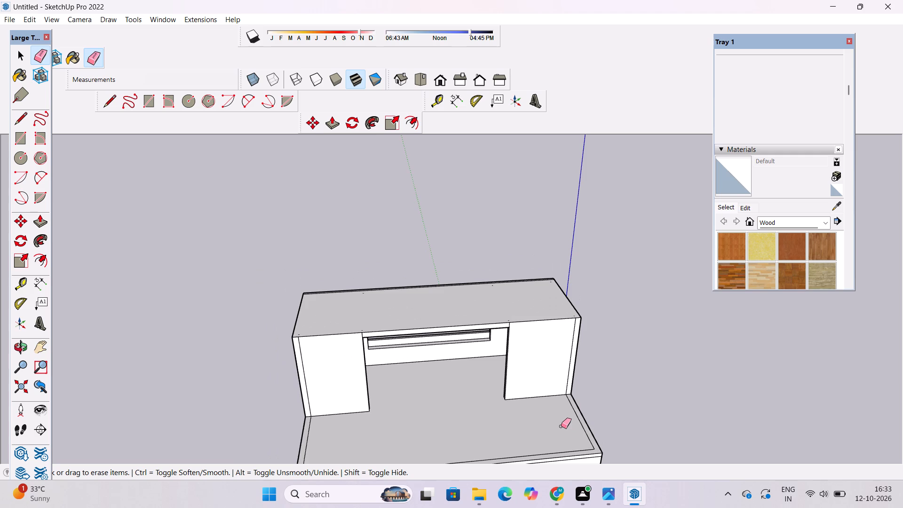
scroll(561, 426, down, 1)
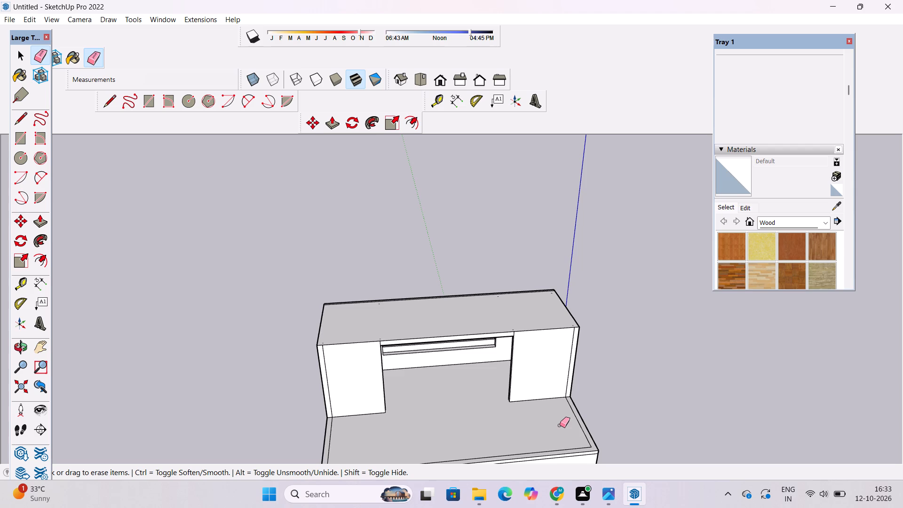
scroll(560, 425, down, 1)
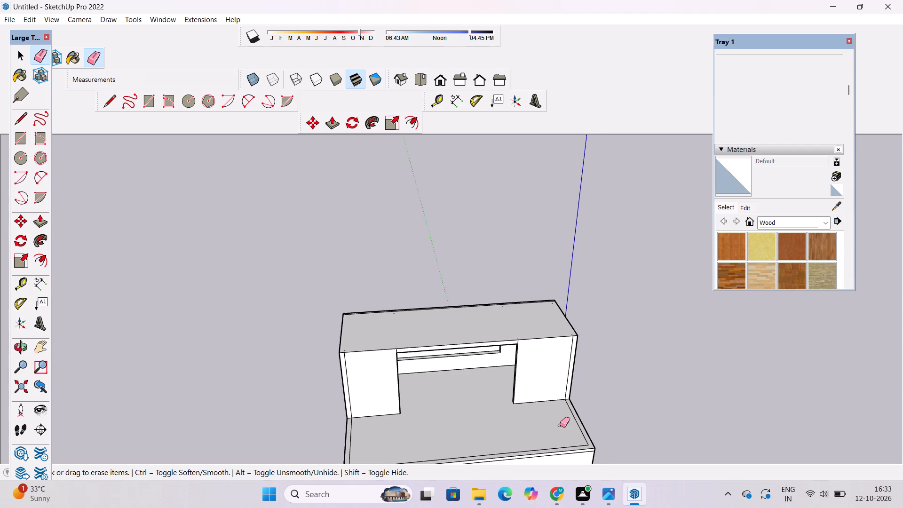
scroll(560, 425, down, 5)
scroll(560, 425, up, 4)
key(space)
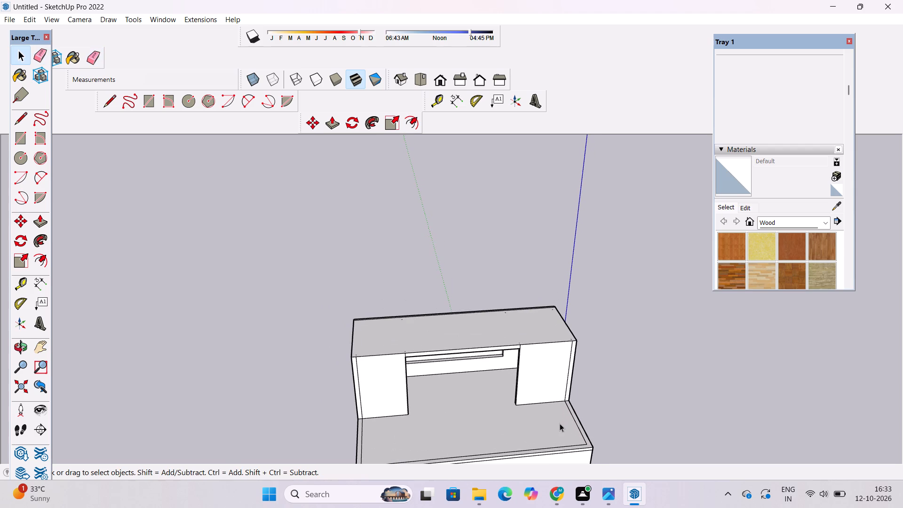
Examine the rooftop block, terrace and upper storeys from the terrace side and around to the building's side wall.
key(o)
scroll(542, 371, down, 6)
shift+drag(532, 405, 489, 330)
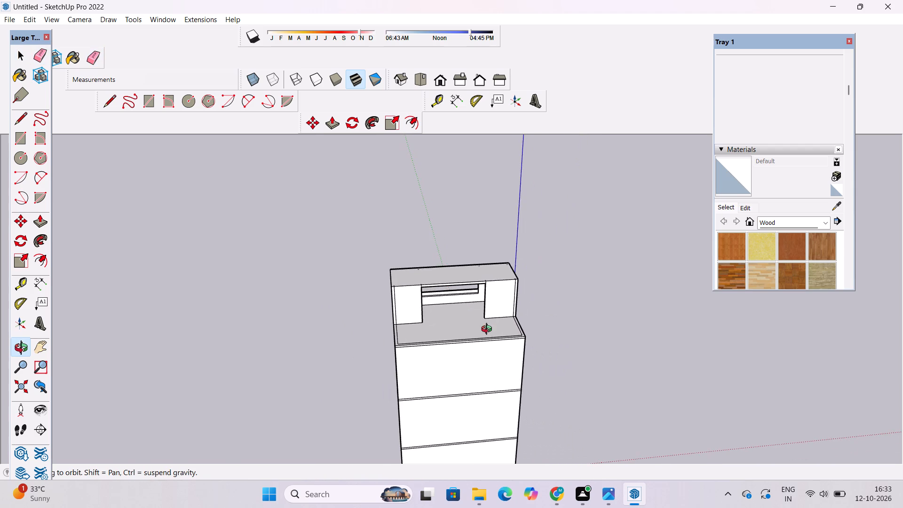
scroll(488, 331, up, 4)
scroll(486, 340, down, 3)
drag(472, 363, 478, 368)
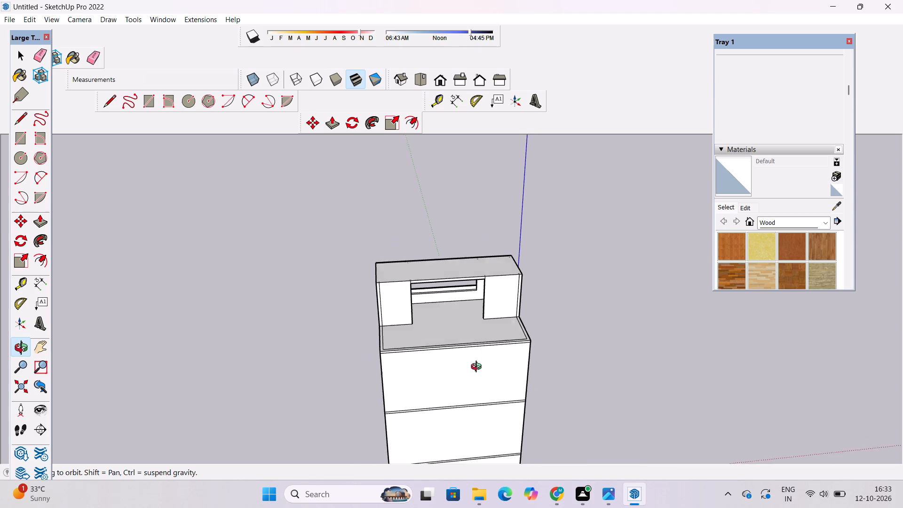
drag(478, 368, 555, 365)
scroll(554, 363, up, 8)
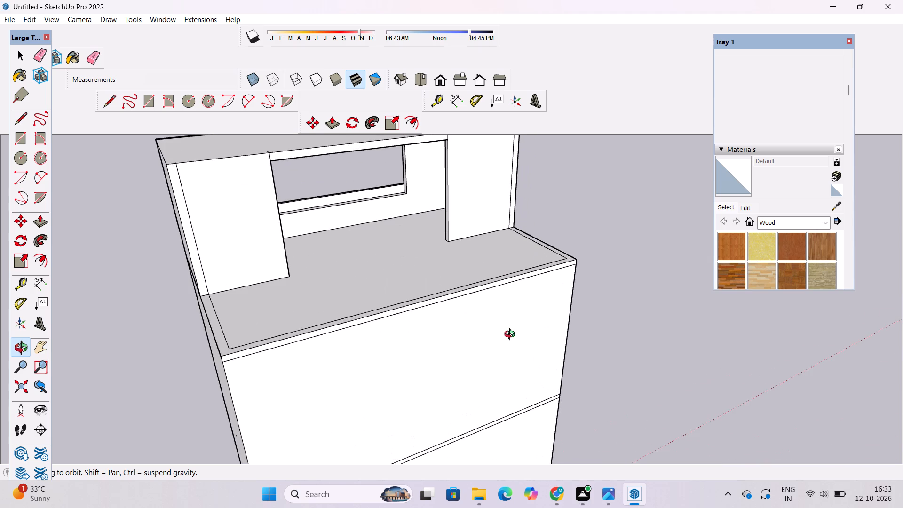
scroll(508, 332, down, 4)
shift+drag(484, 349, 478, 334)
drag(417, 349, 590, 333)
scroll(590, 333, up, 1)
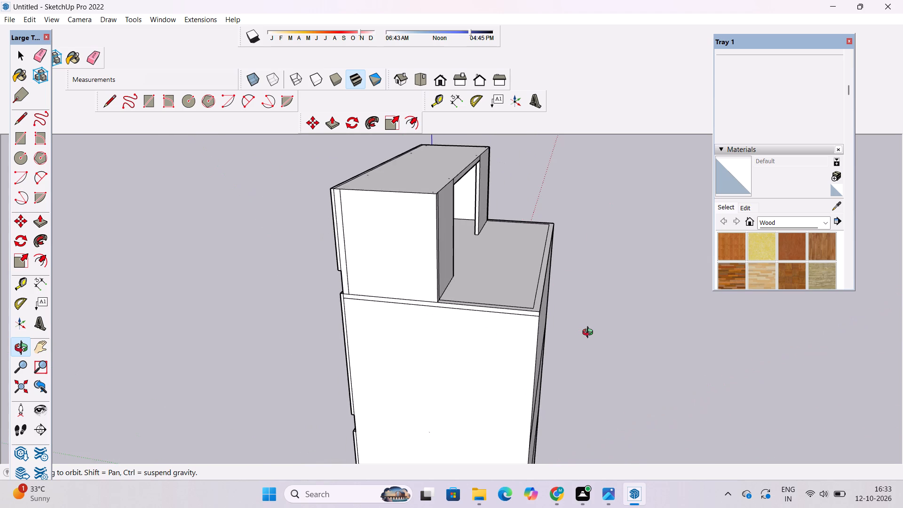
Examine the building from the side wall and parapet junction around to the front openings, ribs and slatted panel on the upper storeys.
scroll(595, 333, up, 1)
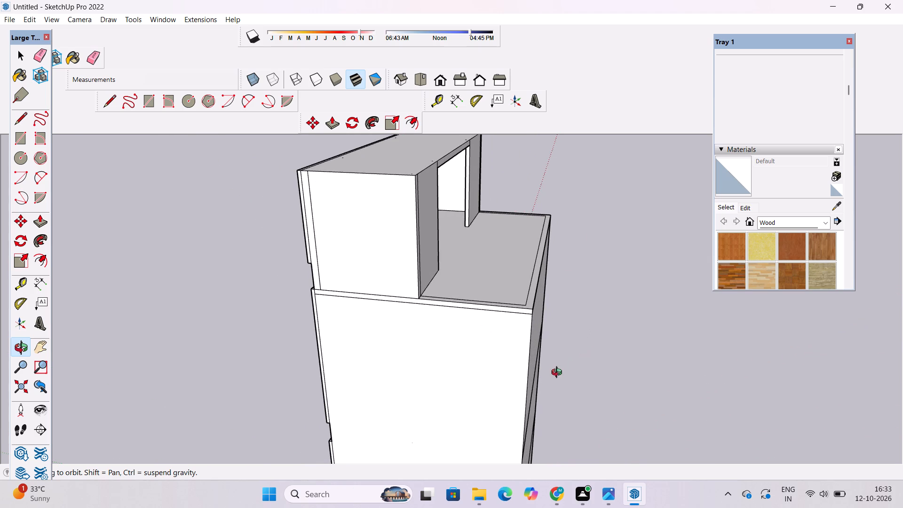
drag(396, 390, 584, 385)
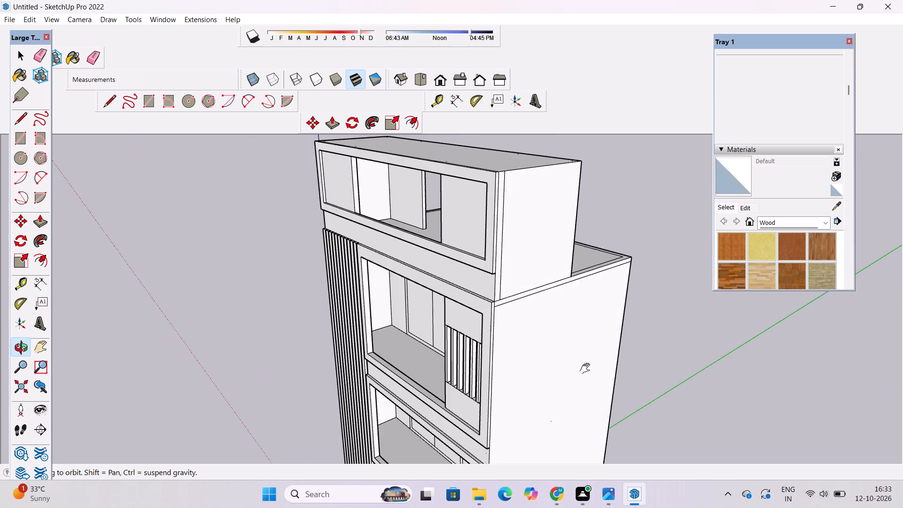
shift+drag(587, 369, 534, 367)
scroll(452, 319, up, 9)
shift+drag(472, 297, 436, 312)
drag(430, 314, 362, 327)
shift+drag(448, 270, 450, 306)
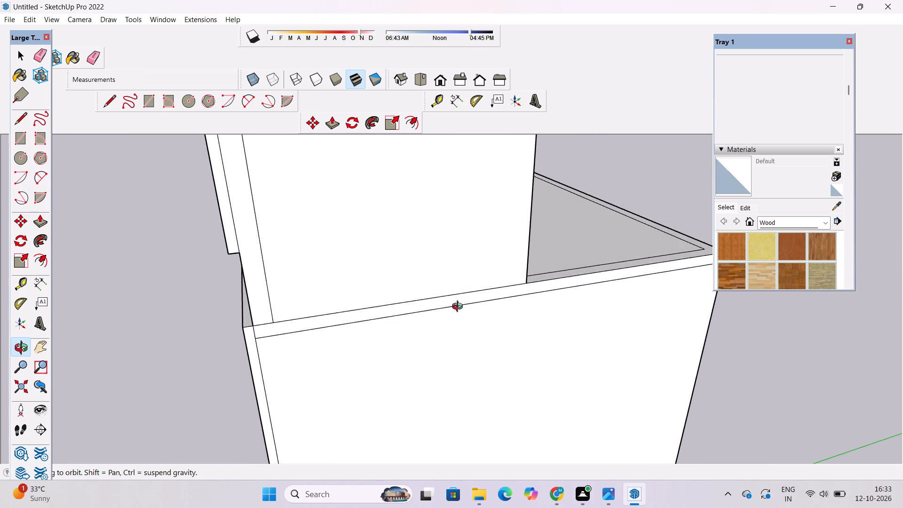
drag(459, 308, 244, 309)
scroll(284, 290, down, 5)
drag(514, 287, 735, 297)
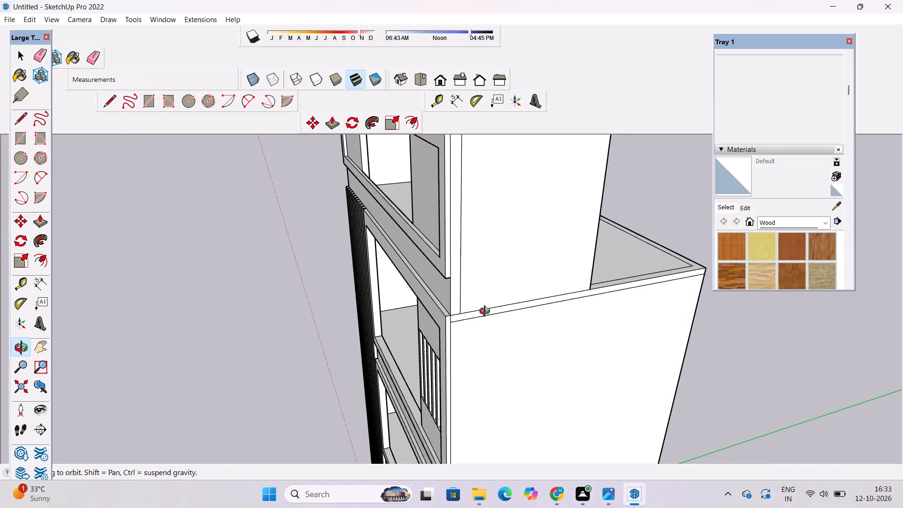
shift+drag(428, 323, 414, 337)
shift+click(413, 337)
shift+drag(375, 344, 702, 306)
shift+drag(516, 256, 492, 290)
drag(389, 355, 386, 430)
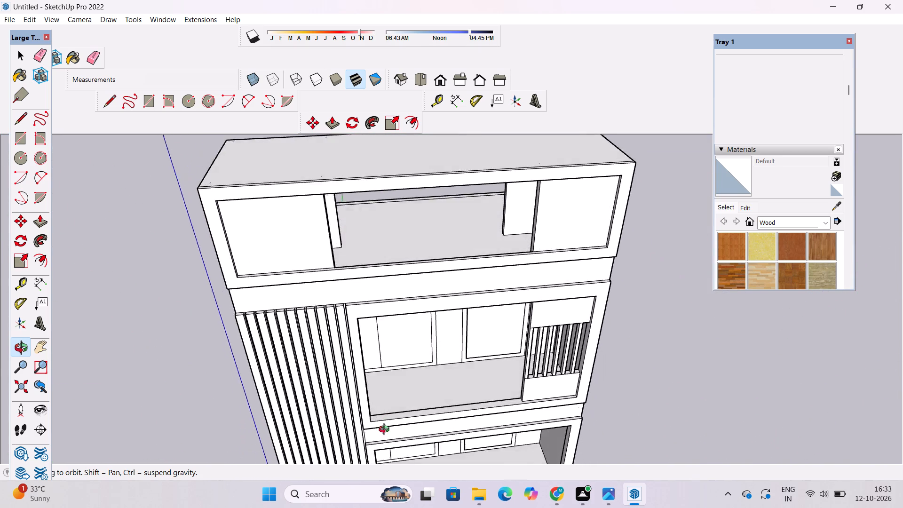
drag(386, 430, 386, 438)
drag(388, 413, 401, 323)
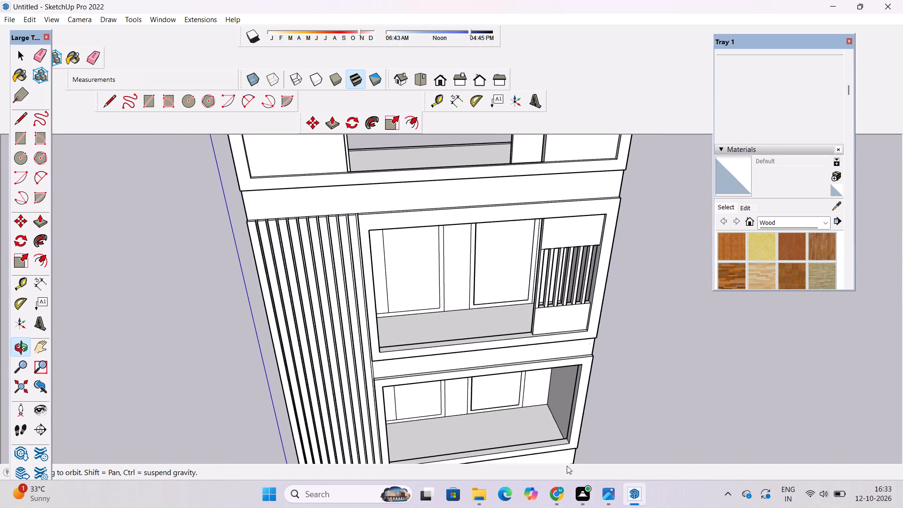
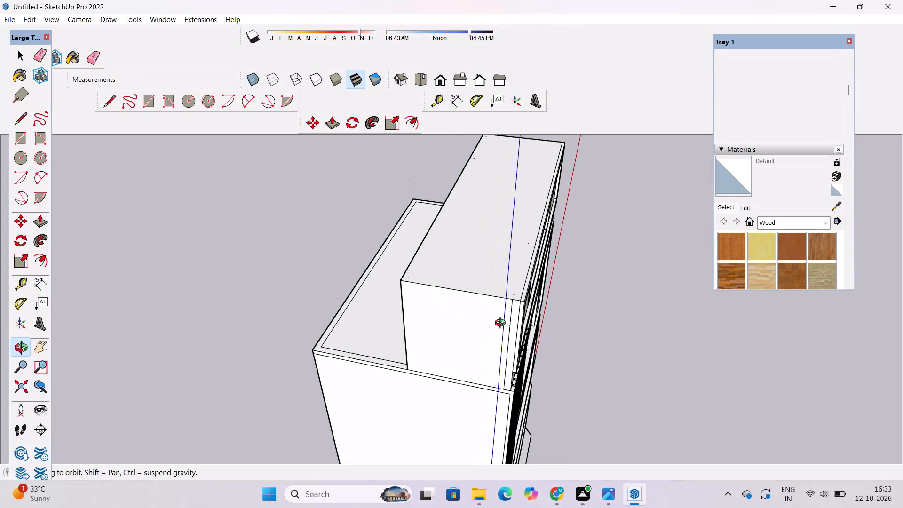
Examine the building's flat roof, side wall and front facade from several angles.
scroll(504, 318, up, 5)
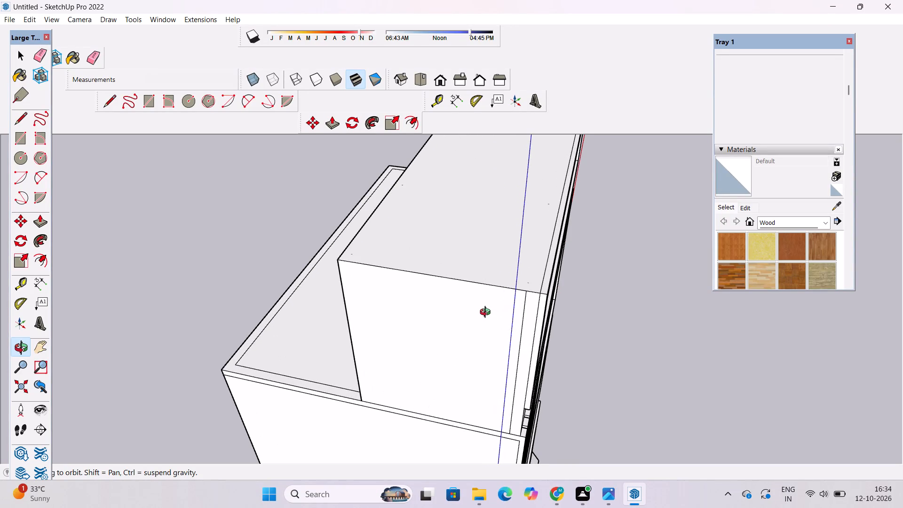
scroll(480, 311, down, 3)
shift+drag(517, 320, 420, 298)
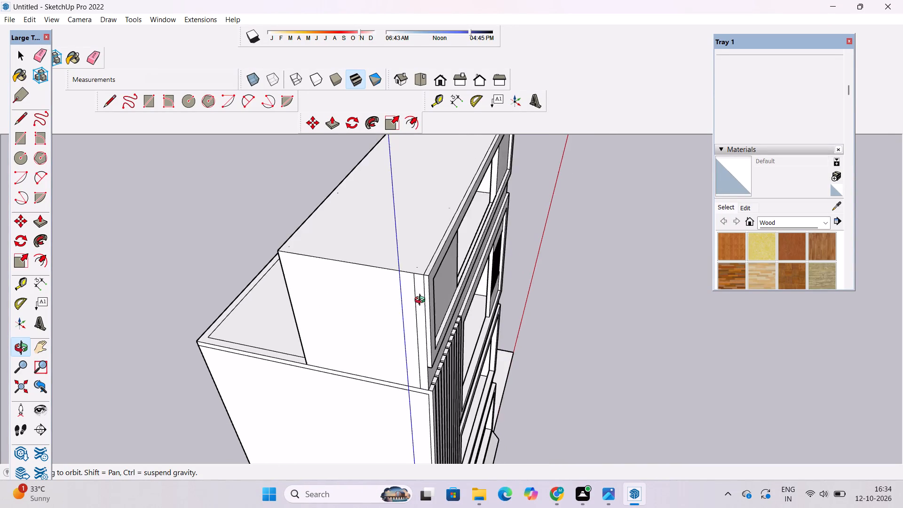
drag(427, 308, 280, 360)
scroll(332, 260, up, 2)
shift+drag(336, 249, 379, 346)
scroll(368, 289, up, 4)
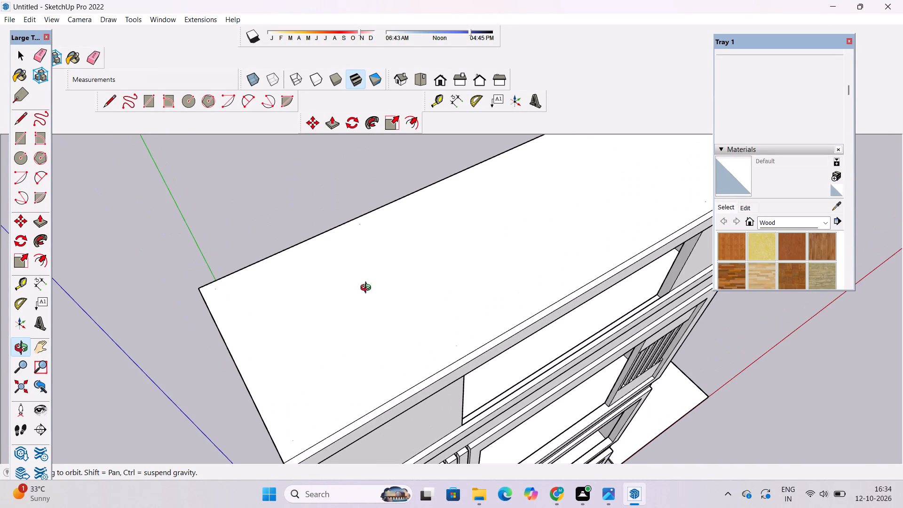
drag(384, 321, 349, 253)
scroll(349, 253, down, 5)
drag(420, 372, 357, 267)
scroll(356, 265, down, 4)
shift+drag(451, 335, 451, 371)
drag(441, 365, 382, 295)
shift+drag(452, 284, 454, 297)
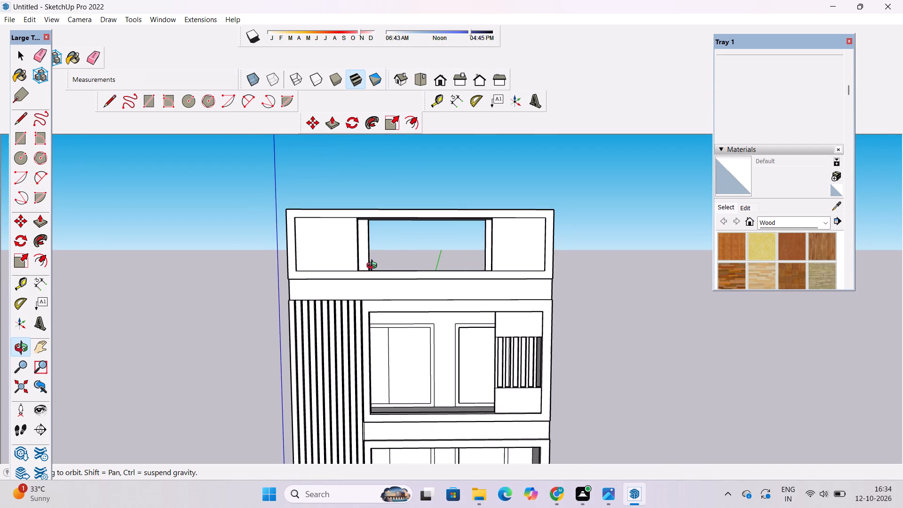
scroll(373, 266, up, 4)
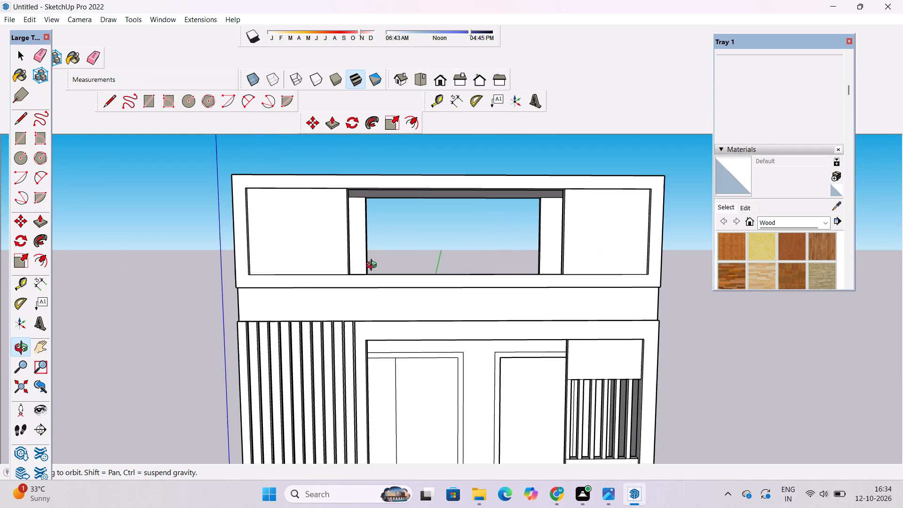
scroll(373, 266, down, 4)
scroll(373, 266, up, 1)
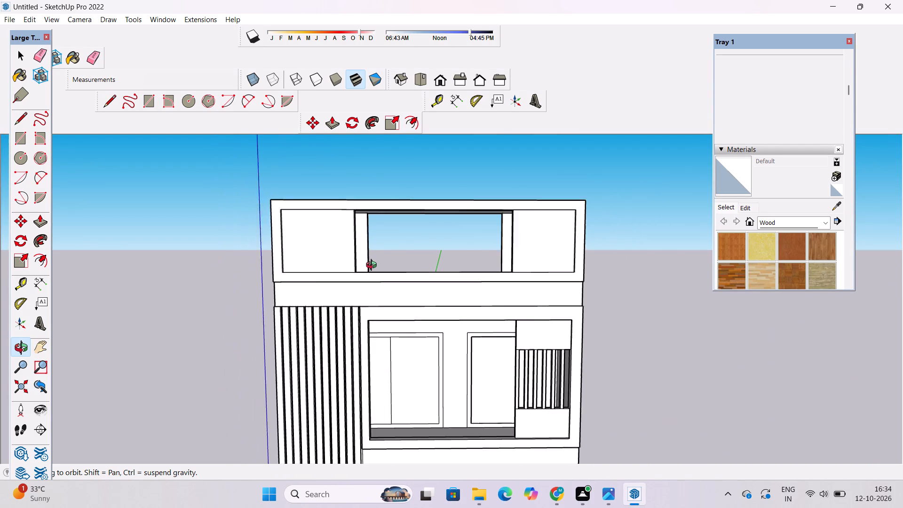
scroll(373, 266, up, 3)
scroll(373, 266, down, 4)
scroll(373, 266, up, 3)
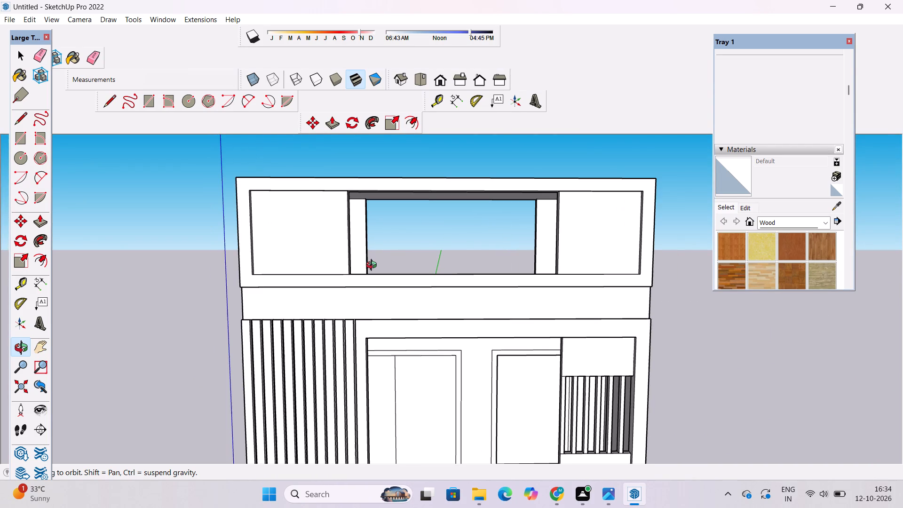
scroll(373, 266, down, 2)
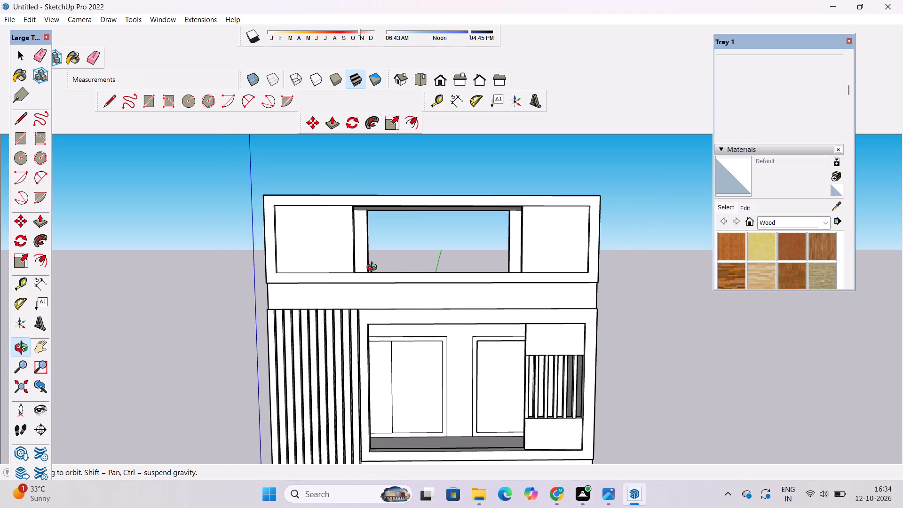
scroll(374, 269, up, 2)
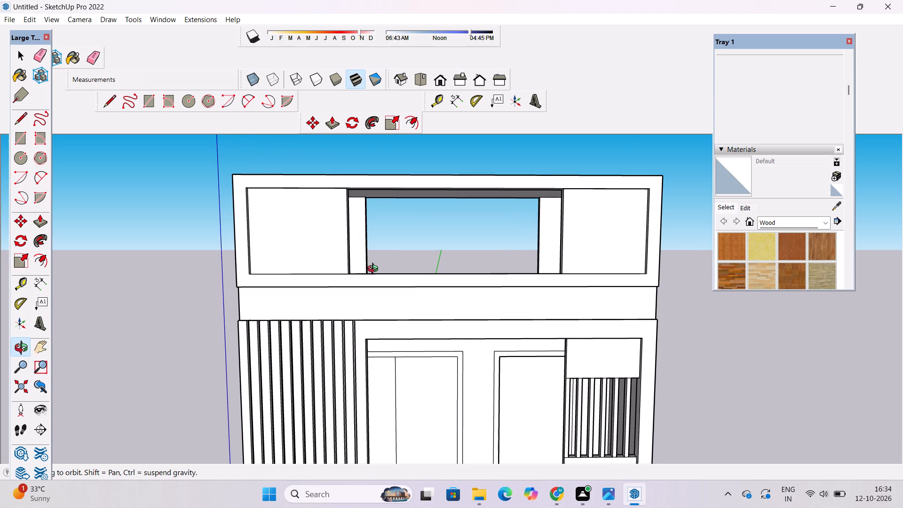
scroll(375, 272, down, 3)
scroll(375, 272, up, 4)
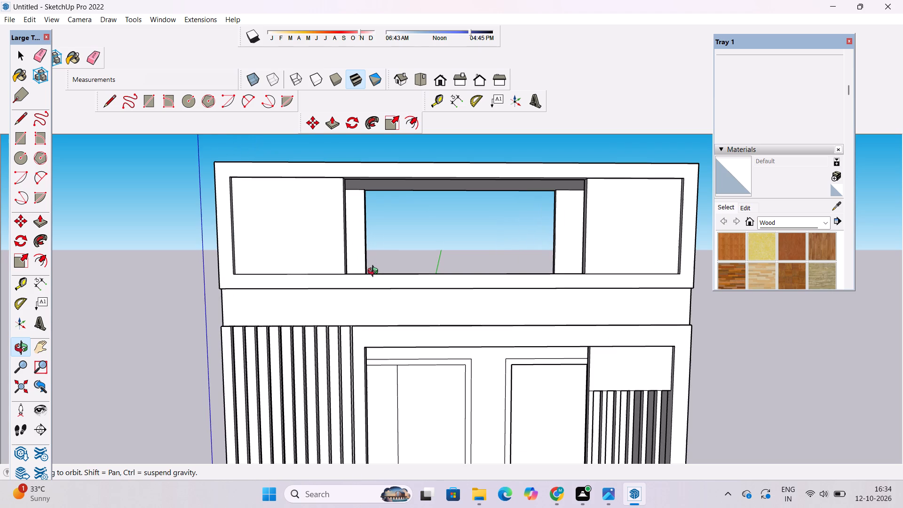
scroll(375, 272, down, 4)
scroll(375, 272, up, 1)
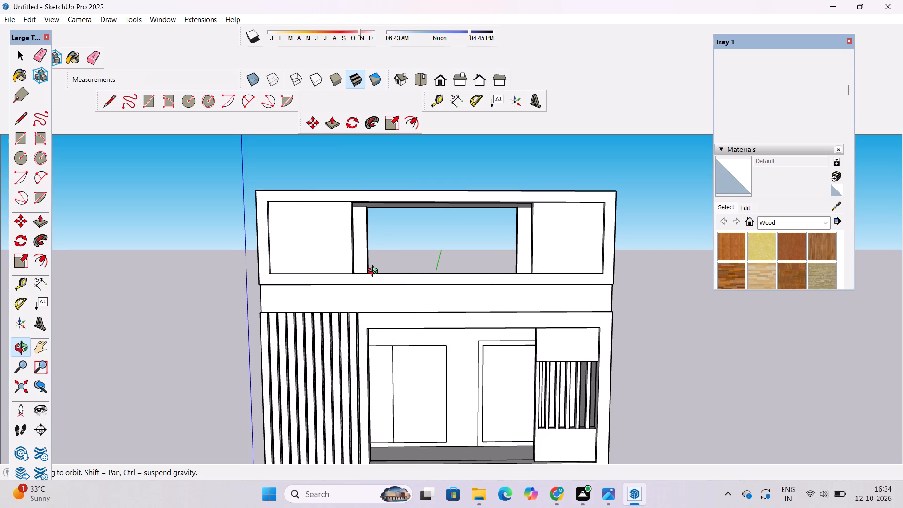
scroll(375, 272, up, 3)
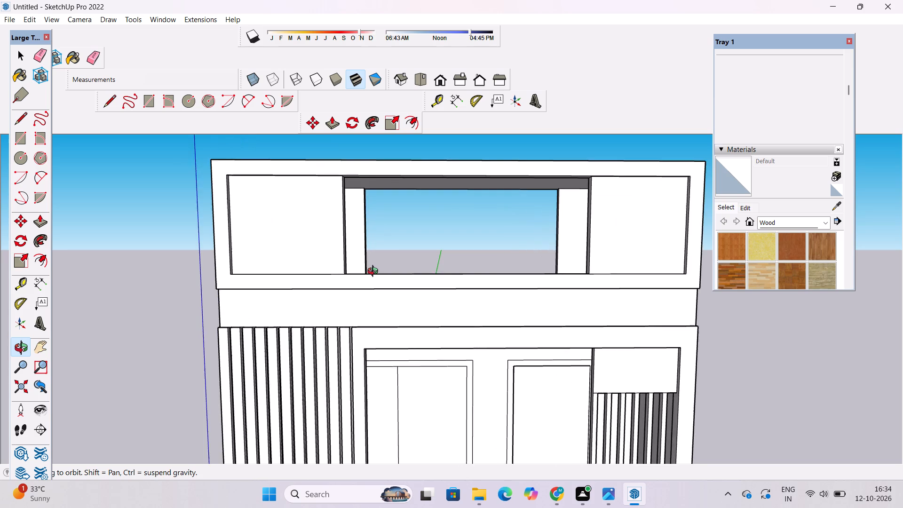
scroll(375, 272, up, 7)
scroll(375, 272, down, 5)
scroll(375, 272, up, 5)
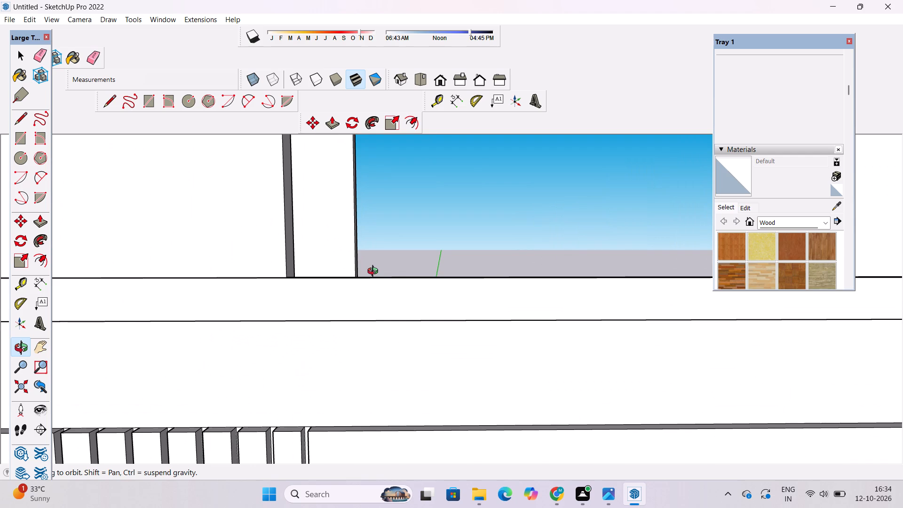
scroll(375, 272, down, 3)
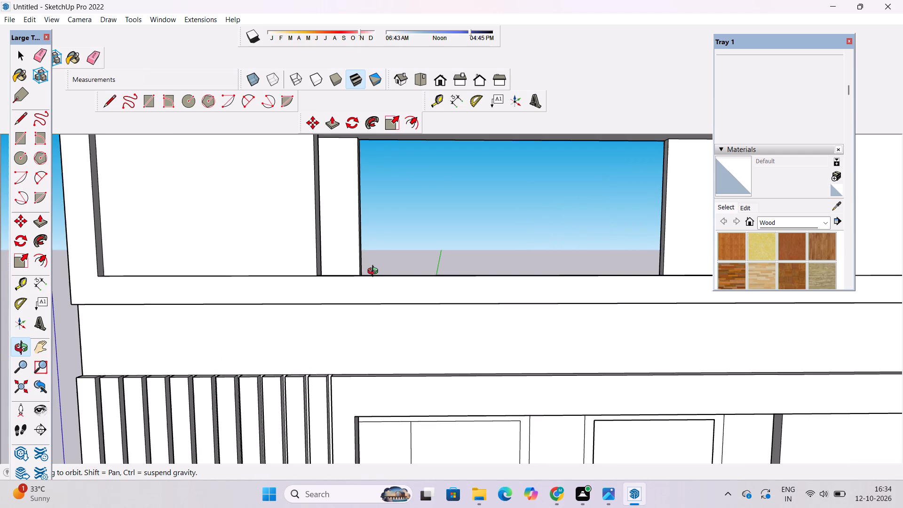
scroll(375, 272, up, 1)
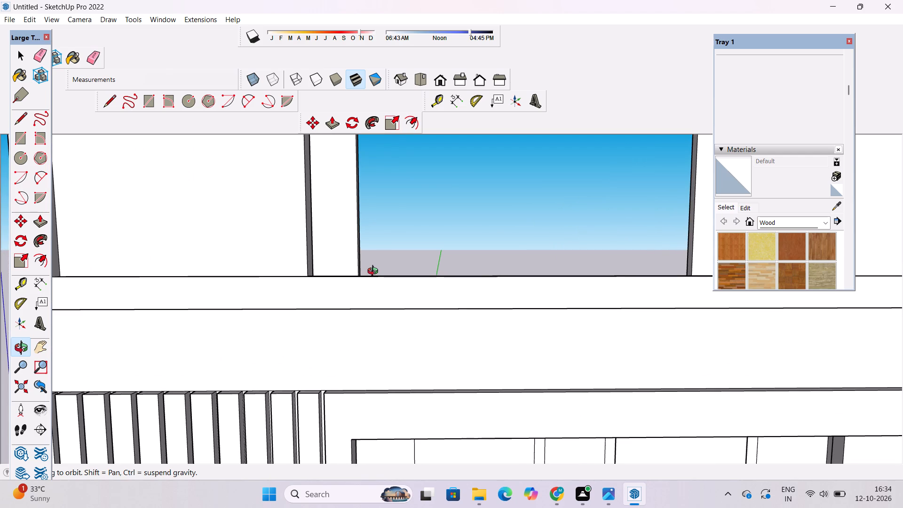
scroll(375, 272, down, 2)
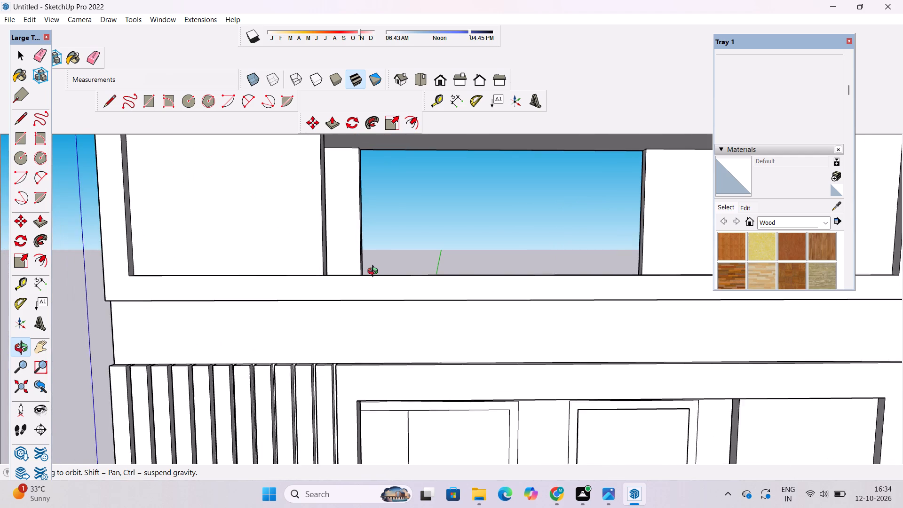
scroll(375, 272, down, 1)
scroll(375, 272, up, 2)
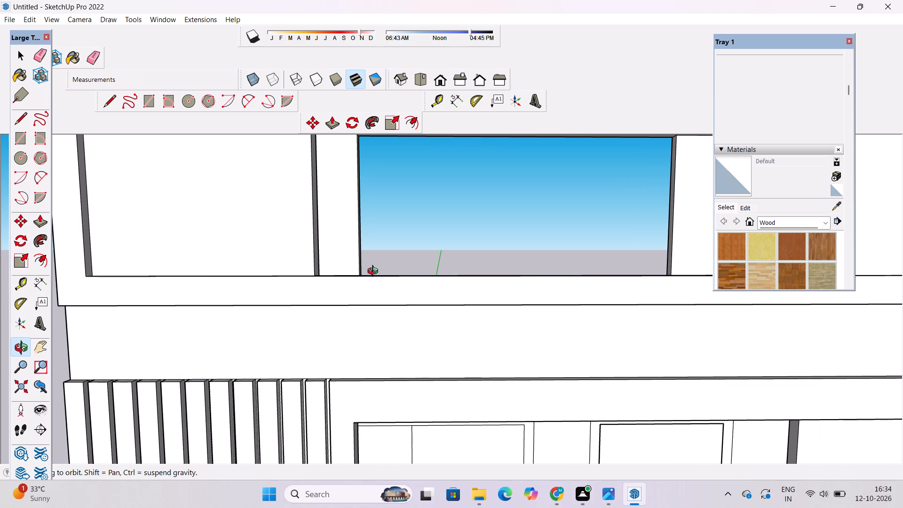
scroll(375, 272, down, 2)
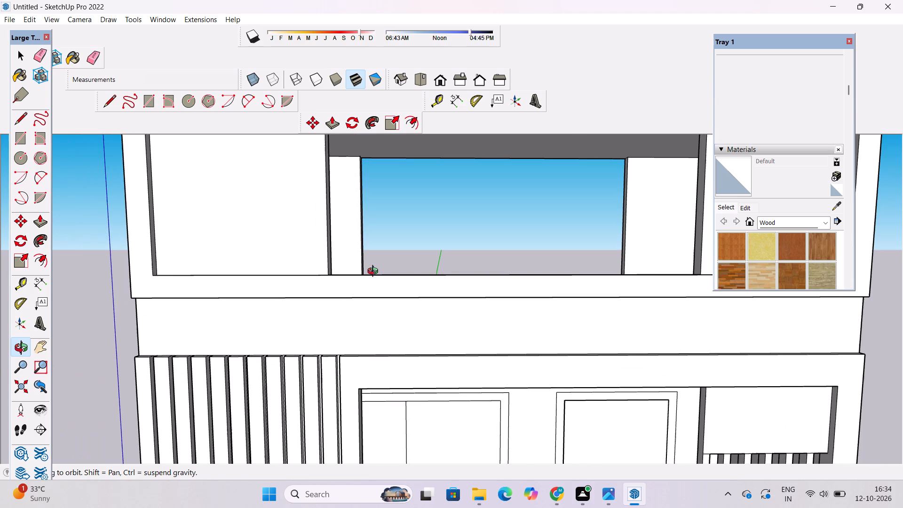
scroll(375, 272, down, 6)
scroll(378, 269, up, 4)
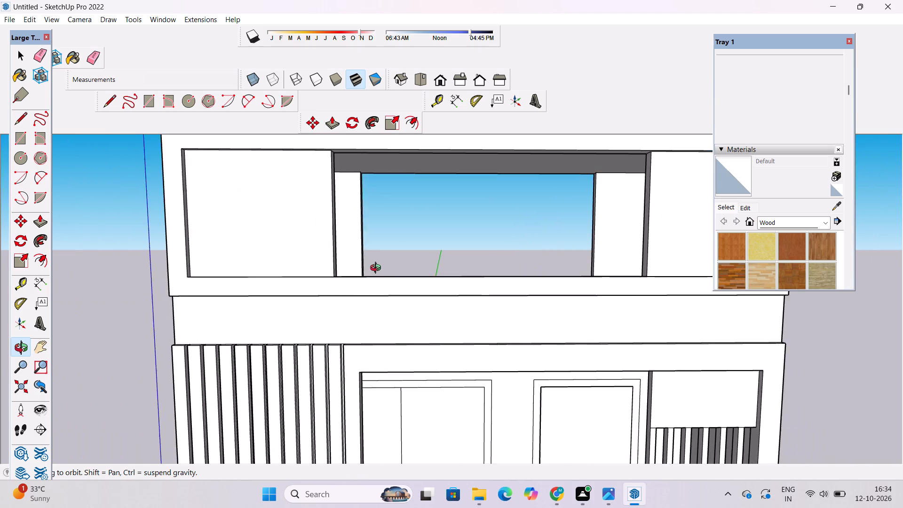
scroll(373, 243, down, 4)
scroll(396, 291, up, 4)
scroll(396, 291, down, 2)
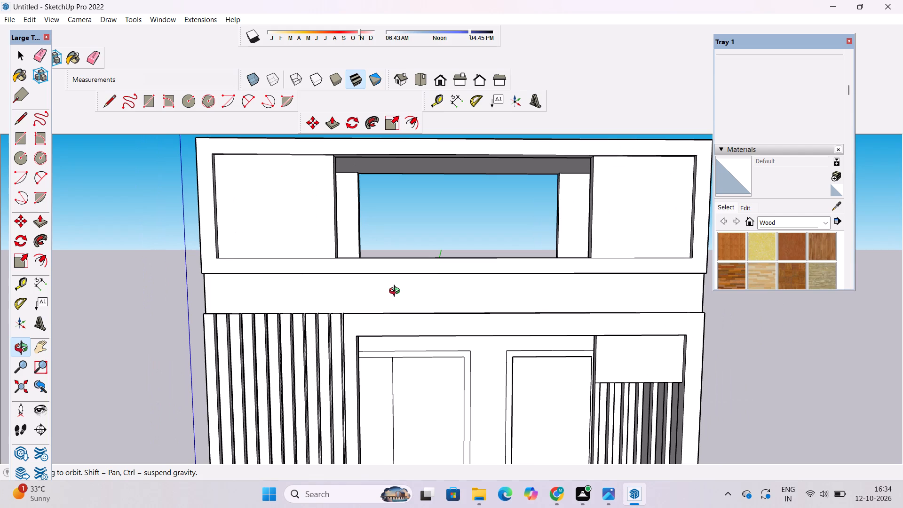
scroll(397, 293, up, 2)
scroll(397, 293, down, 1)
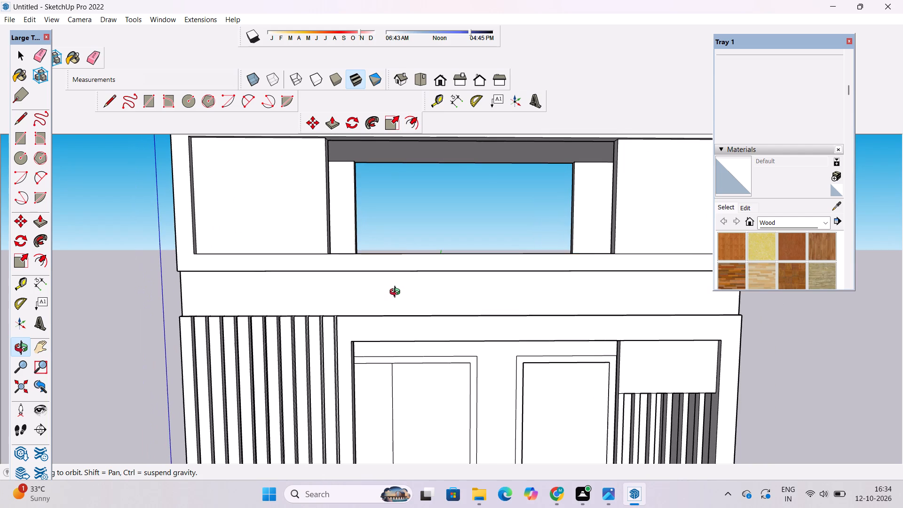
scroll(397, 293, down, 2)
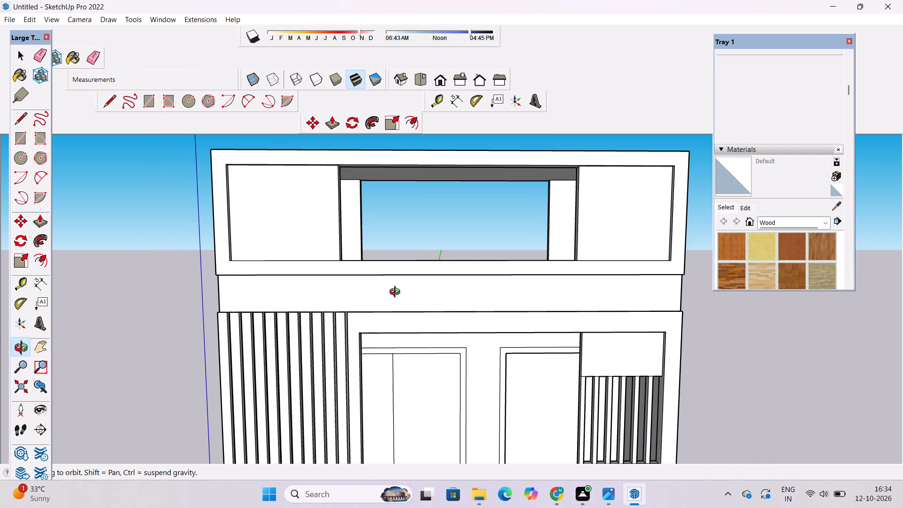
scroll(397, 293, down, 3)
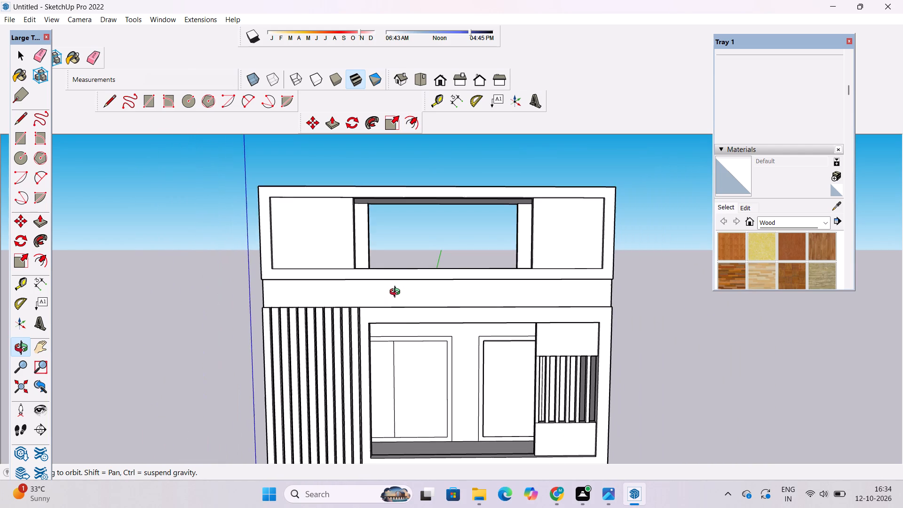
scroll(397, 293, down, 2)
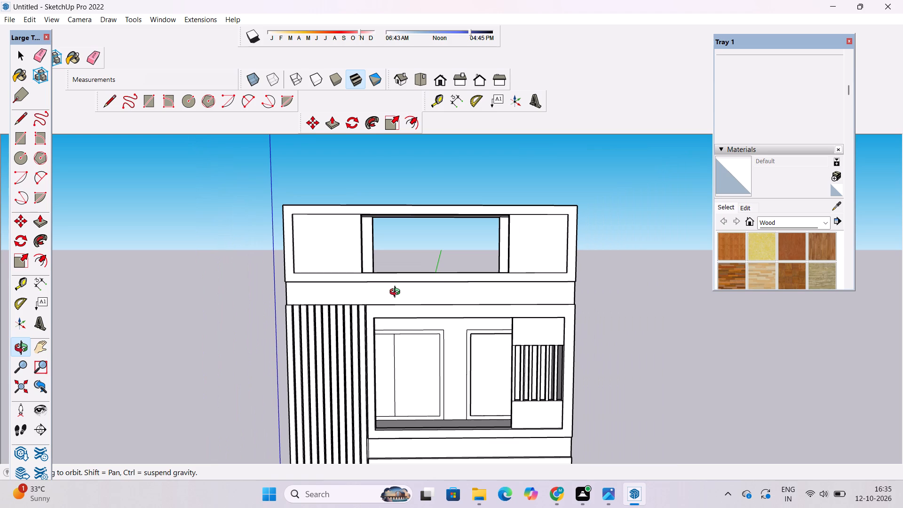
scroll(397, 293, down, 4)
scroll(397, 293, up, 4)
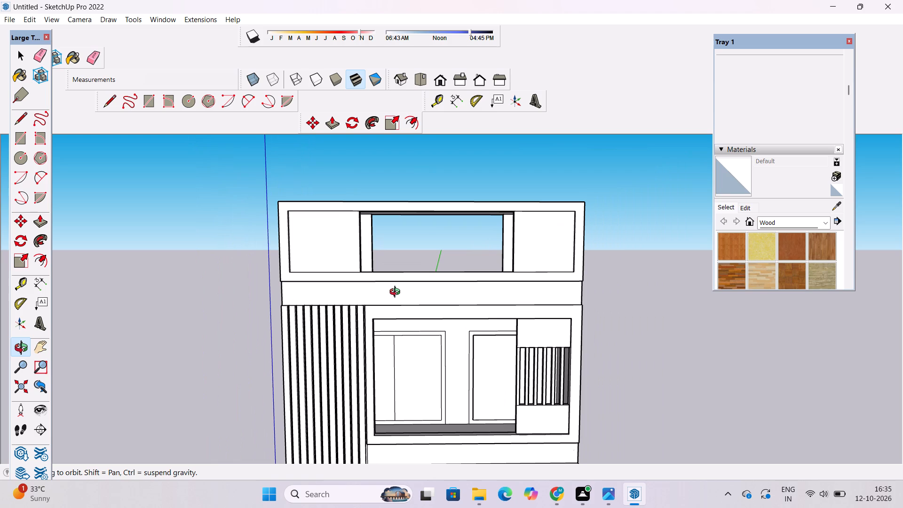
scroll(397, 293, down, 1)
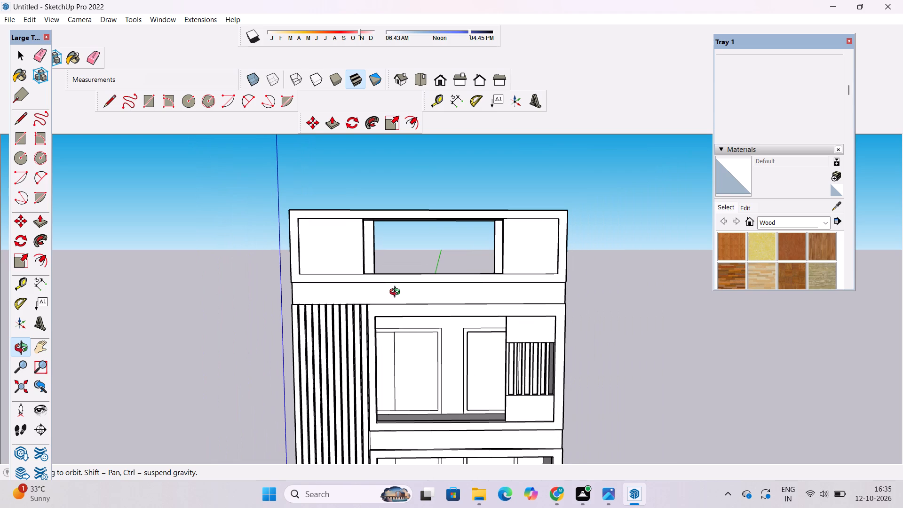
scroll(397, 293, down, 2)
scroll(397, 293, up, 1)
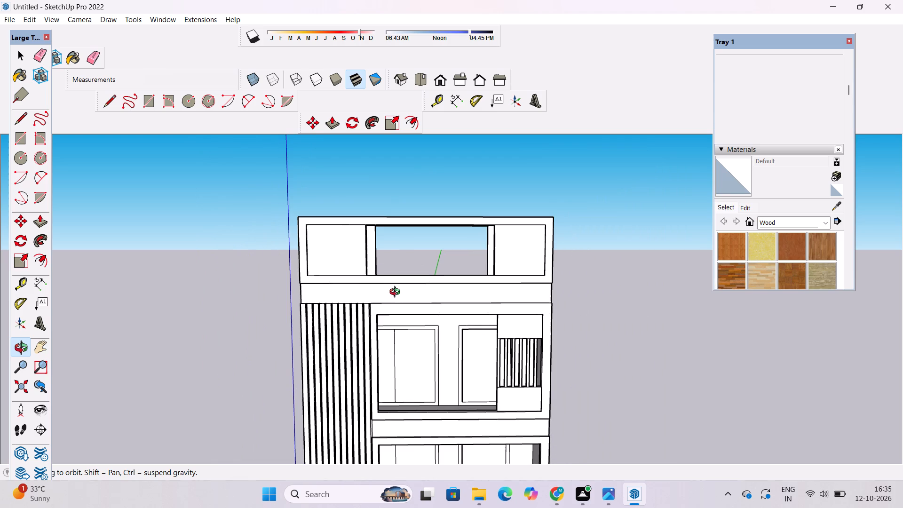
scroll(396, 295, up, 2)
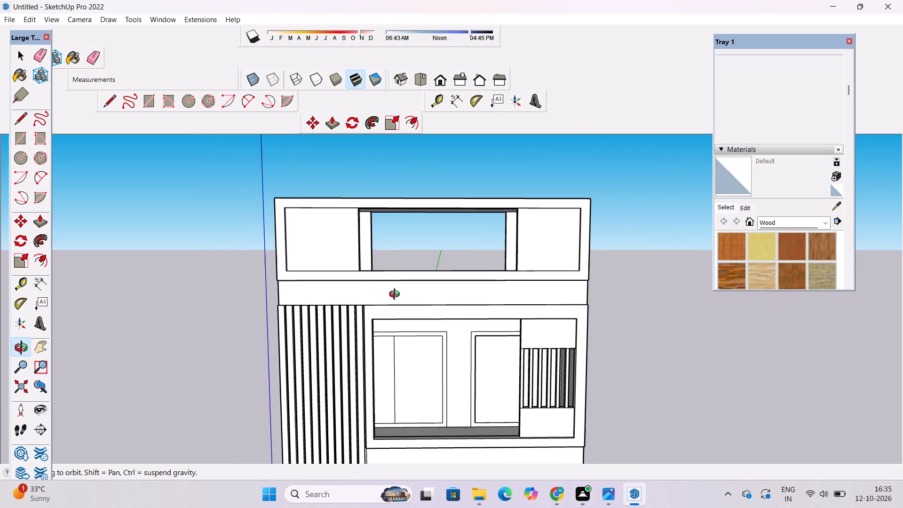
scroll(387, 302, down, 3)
Erase the small stray mark near the far rear corner of the upper roof surface.
drag(382, 335, 375, 268)
scroll(436, 190, up, 4)
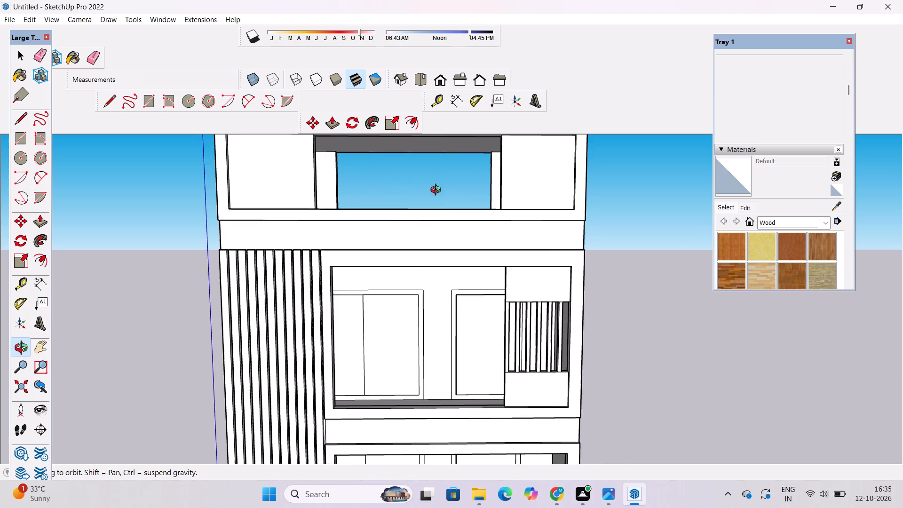
shift+drag(445, 219, 445, 240)
drag(447, 256, 438, 304)
scroll(489, 204, up, 4)
shift+drag(524, 196, 455, 286)
drag(454, 286, 529, 236)
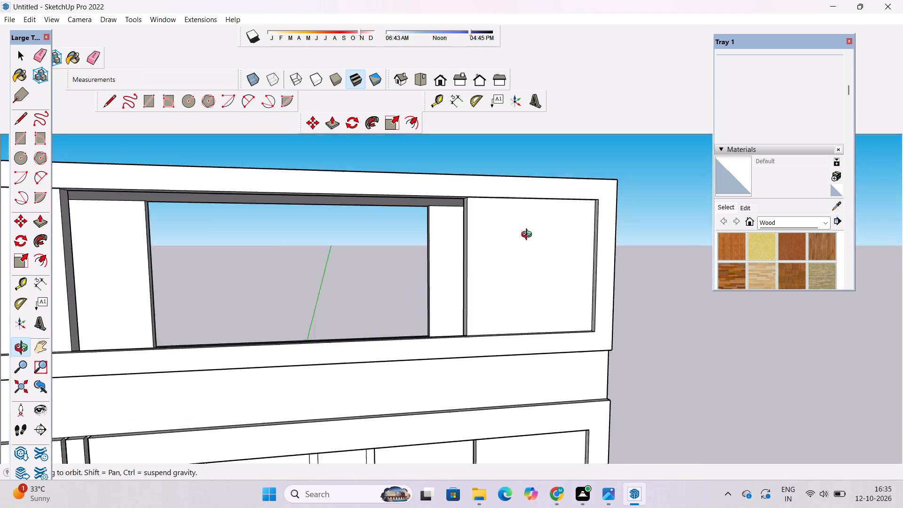
drag(529, 236, 544, 381)
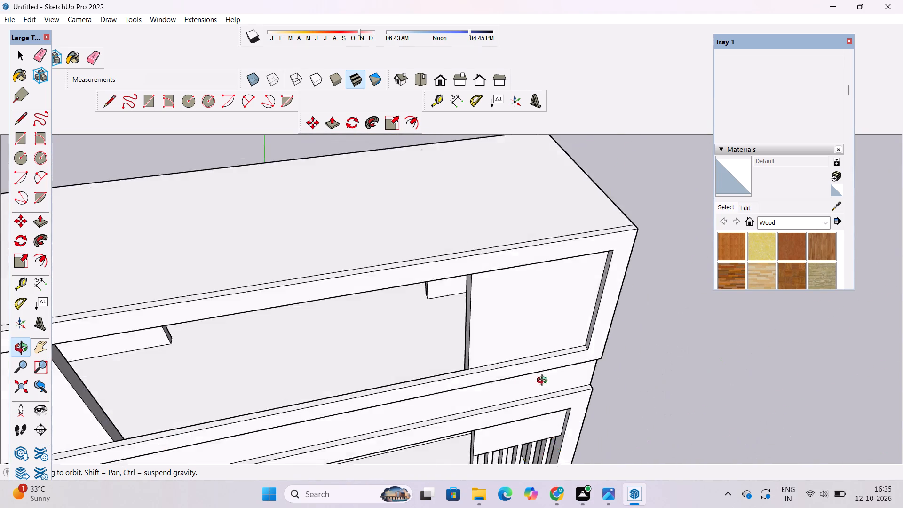
drag(544, 381, 733, 363)
scroll(442, 268, down, 5)
shift+drag(417, 326, 414, 301)
scroll(406, 193, up, 6)
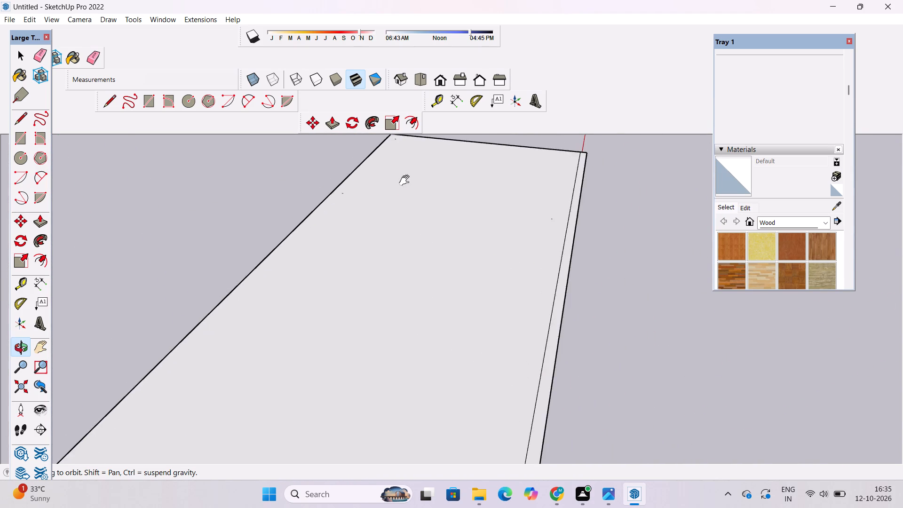
shift+drag(406, 181, 434, 284)
scroll(444, 233, up, 9)
shift+click(416, 225)
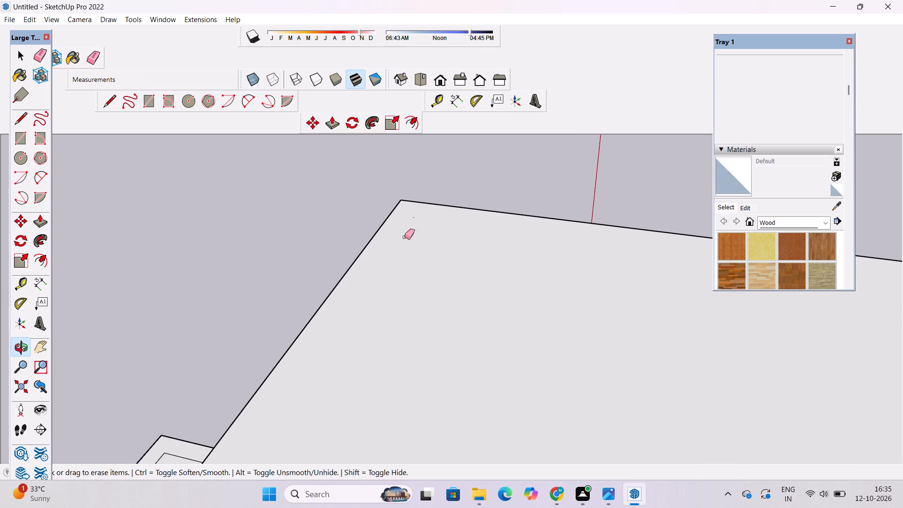
key(e)
scroll(417, 214, up, 5)
click(415, 220)
double_click(410, 216)
drag(410, 216, 412, 221)
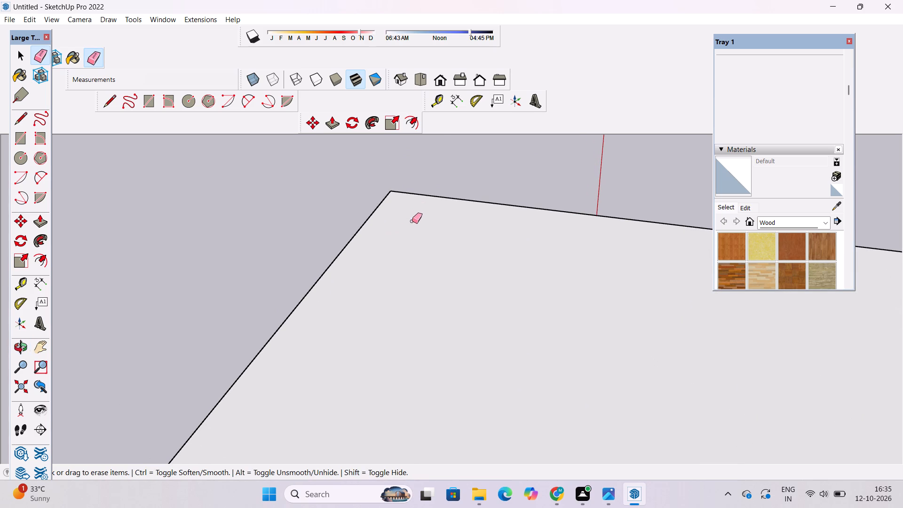
click(412, 221)
drag(412, 217, 405, 265)
scroll(383, 202, down, 6)
scroll(375, 315, up, 1)
scroll(372, 256, down, 11)
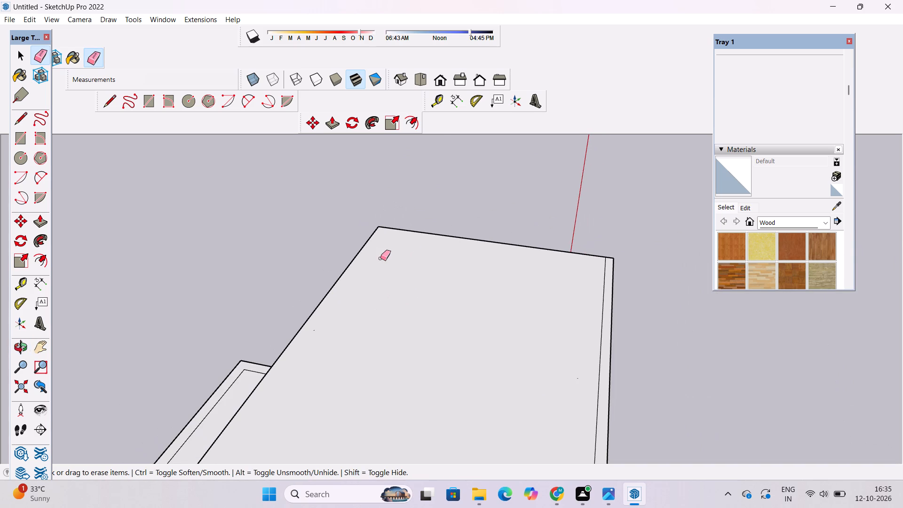
Examine the building's front facade, side walls and recessed upper storey from several angles.
key(o)
scroll(388, 247, down, 3)
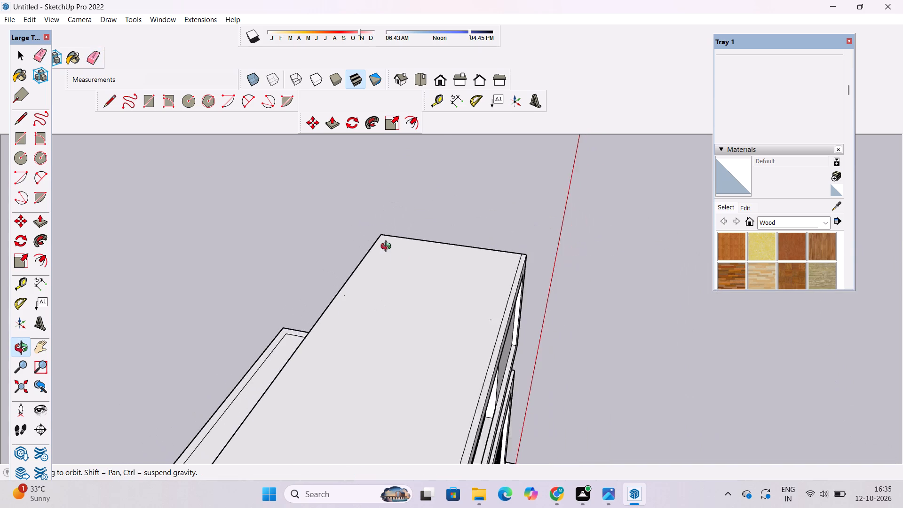
scroll(388, 247, down, 3)
drag(521, 344, 392, 352)
scroll(398, 327, down, 3)
shift+drag(408, 324, 471, 271)
drag(457, 328, 307, 359)
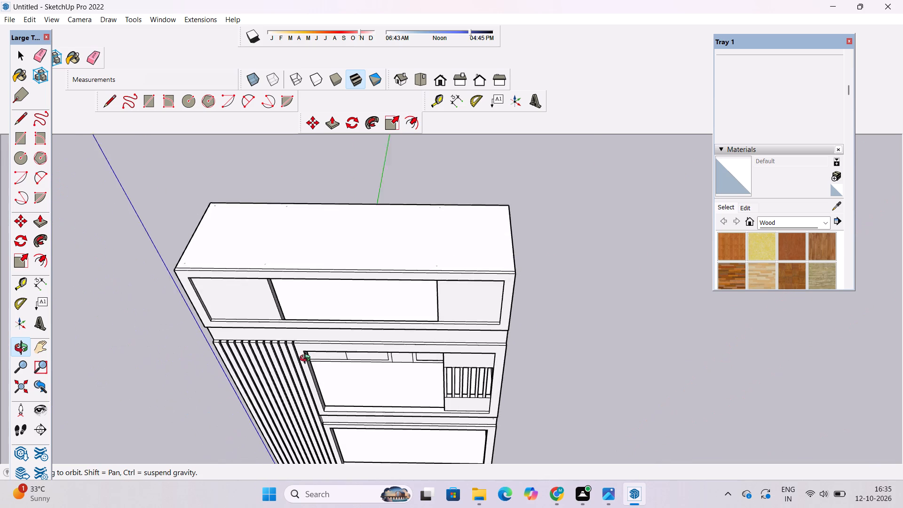
drag(307, 359, 307, 359)
scroll(317, 335, down, 5)
drag(341, 348, 367, 246)
scroll(371, 241, up, 6)
drag(679, 254, 481, 355)
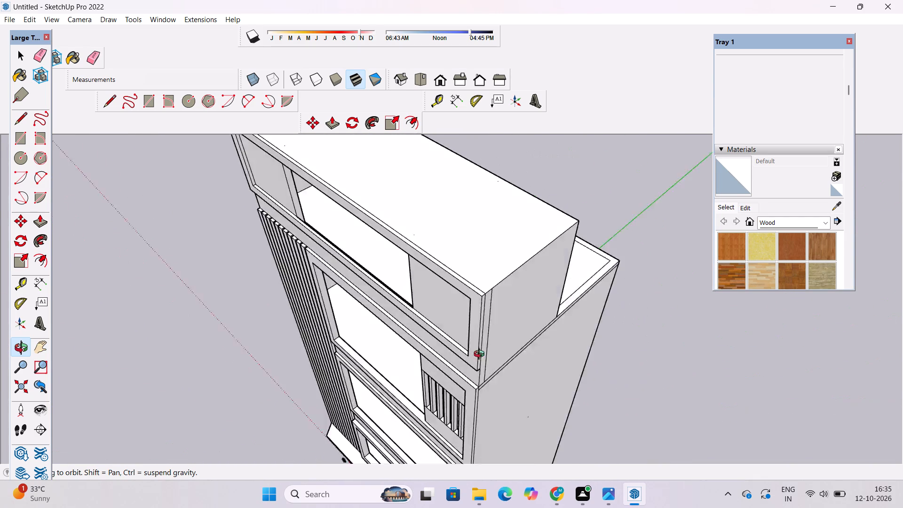
drag(481, 355, 449, 313)
drag(527, 368, 479, 351)
shift+drag(487, 383, 475, 357)
scroll(539, 346, up, 4)
drag(585, 377, 470, 352)
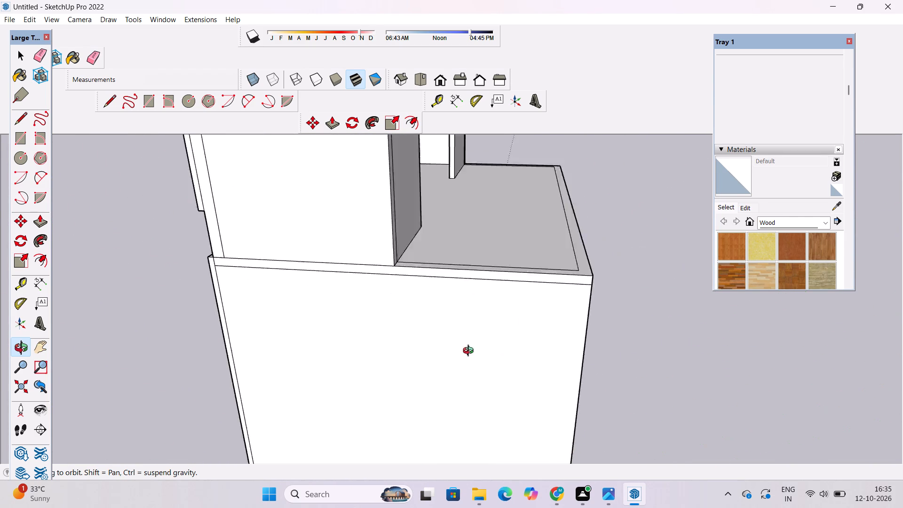
drag(470, 352, 366, 335)
scroll(354, 324, down, 4)
drag(353, 349, 463, 396)
scroll(448, 368, down, 5)
drag(339, 373, 363, 390)
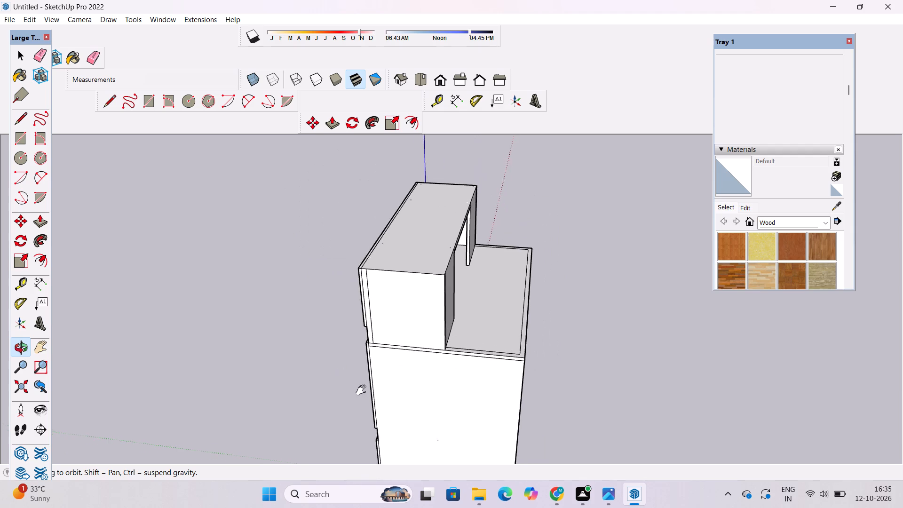
drag(363, 390, 366, 392)
drag(375, 396, 902, 295)
scroll(393, 294, up, 4)
drag(395, 291, 459, 310)
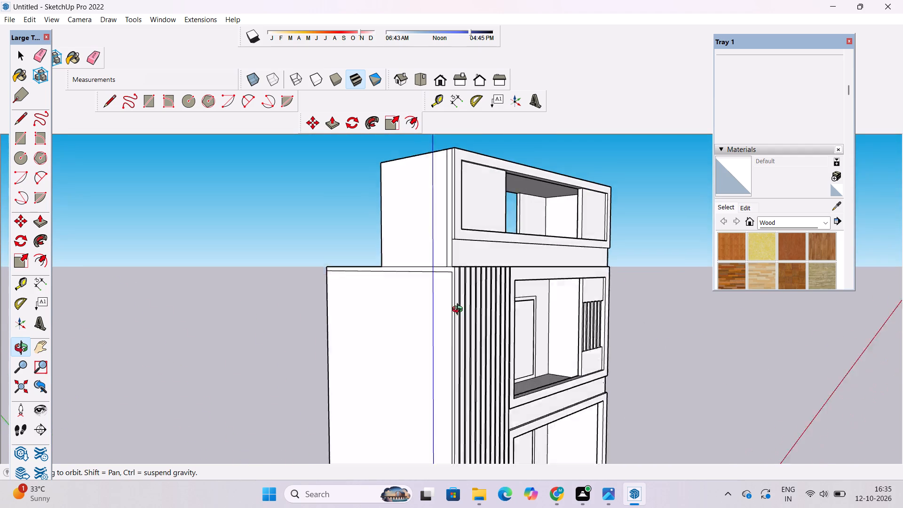
drag(459, 310, 560, 321)
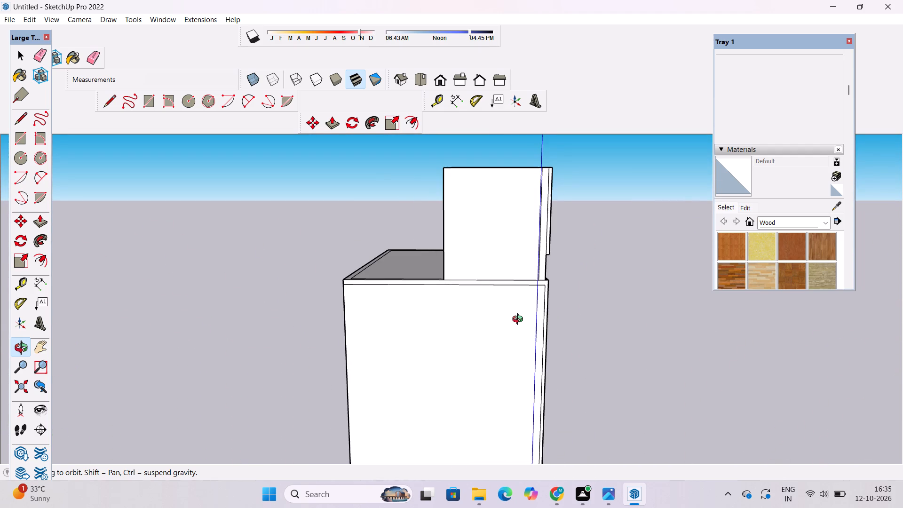
scroll(516, 325, down, 1)
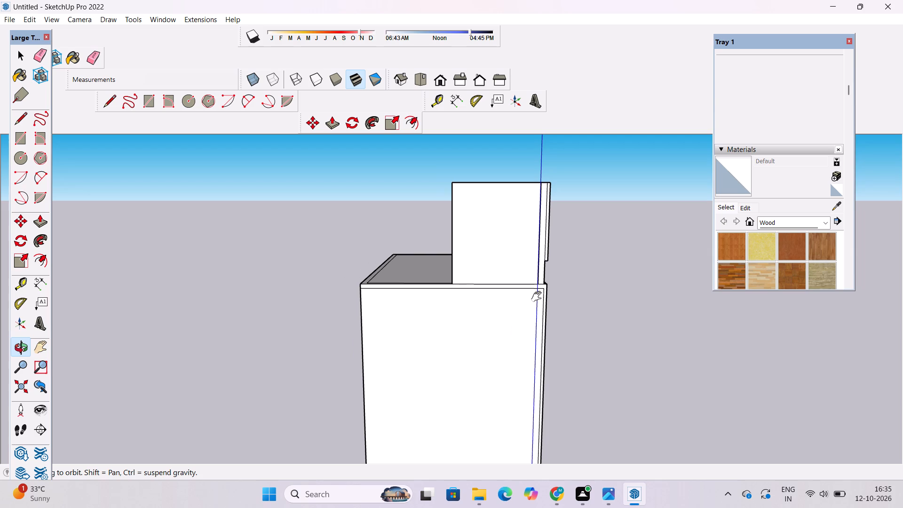
drag(541, 295, 353, 347)
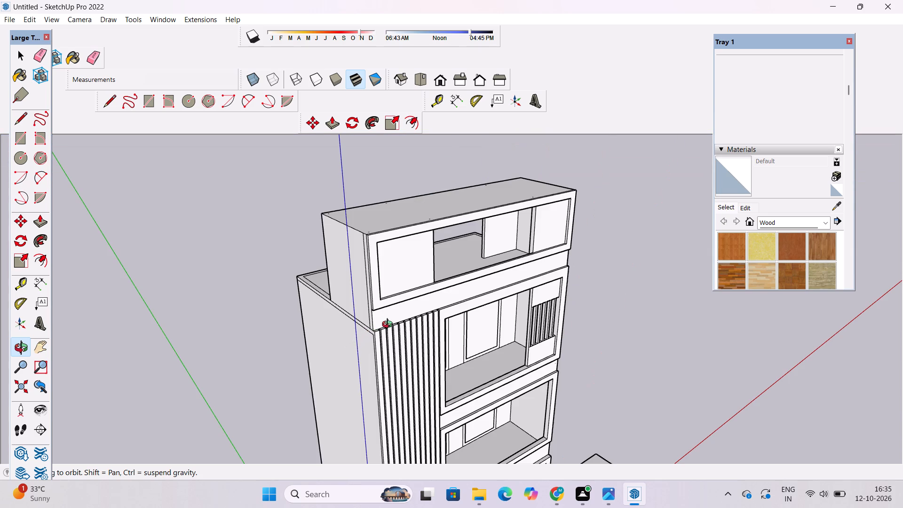
Erase the stray vertical line near the front edge of the upper storey's side wall.
scroll(357, 299, up, 8)
shift+drag(414, 208, 356, 233)
drag(356, 235, 368, 282)
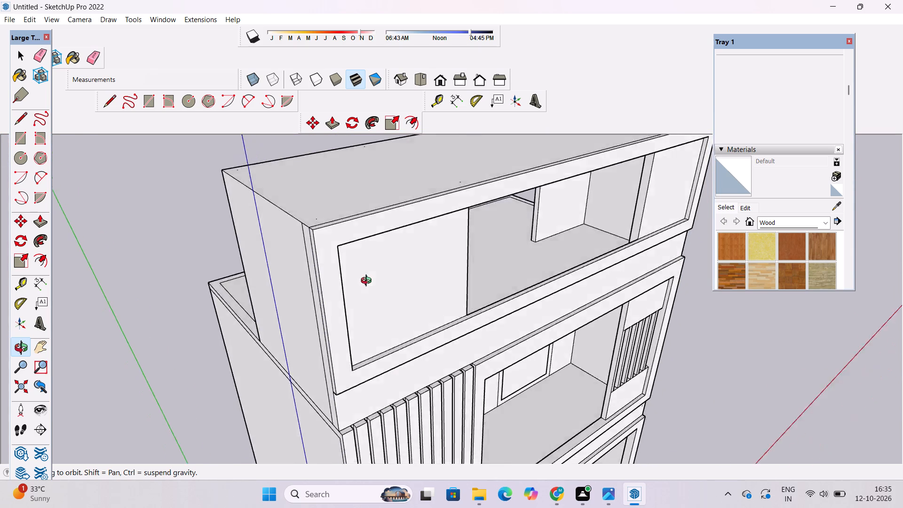
drag(368, 282, 377, 317)
drag(316, 381, 312, 287)
drag(343, 334, 366, 338)
drag(366, 338, 417, 349)
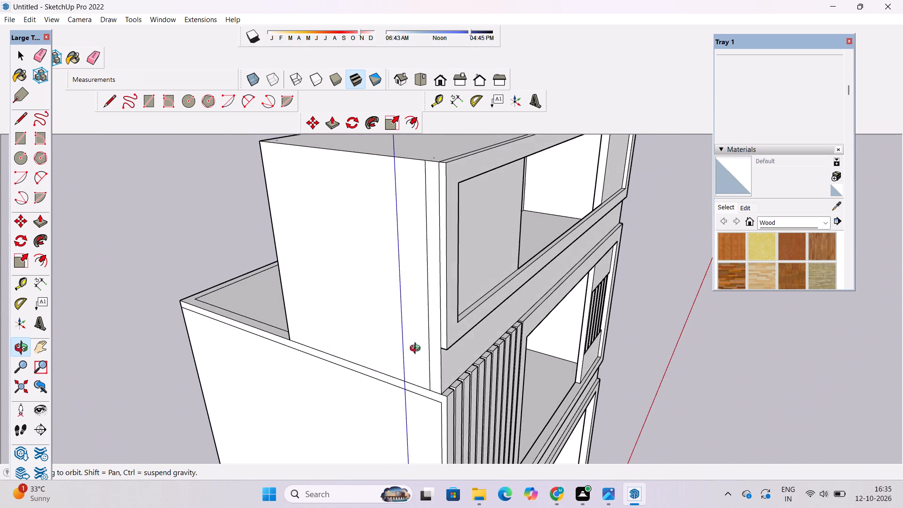
drag(417, 349, 413, 356)
drag(412, 356, 428, 353)
key(e)
drag(448, 287, 438, 302)
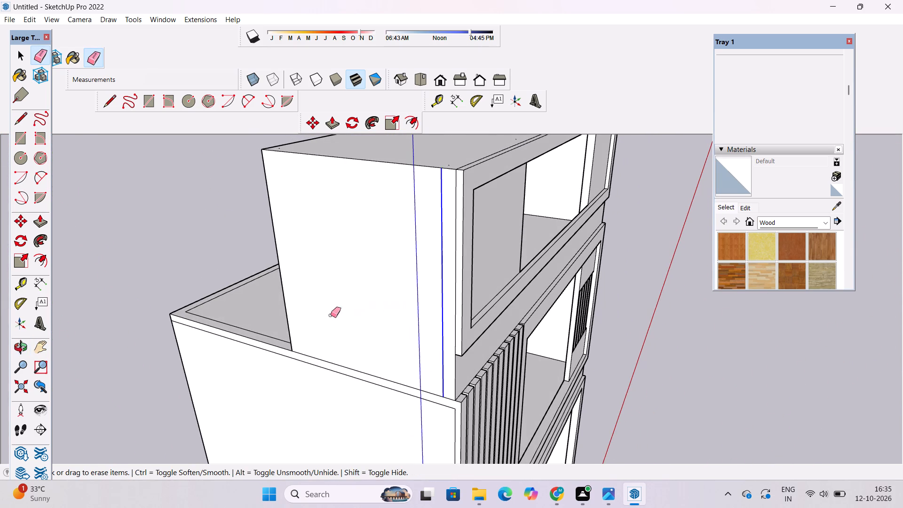
Erase the small stray mark near the front edge of the upper roof surface.
scroll(324, 318, down, 5)
scroll(362, 302, up, 2)
key(o)
scroll(361, 303, down, 5)
drag(576, 325, 533, 360)
shift+drag(497, 246, 485, 318)
key(e)
scroll(477, 288, up, 8)
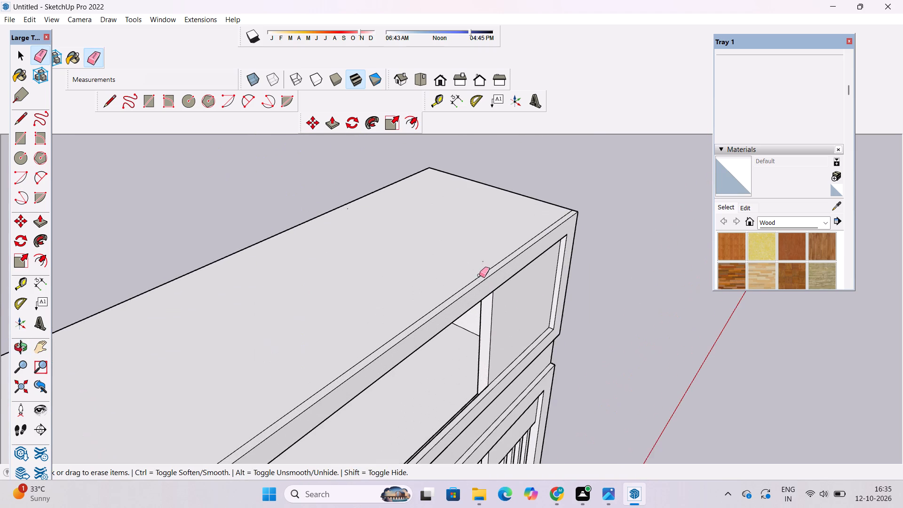
scroll(479, 275, up, 5)
drag(492, 242, 483, 261)
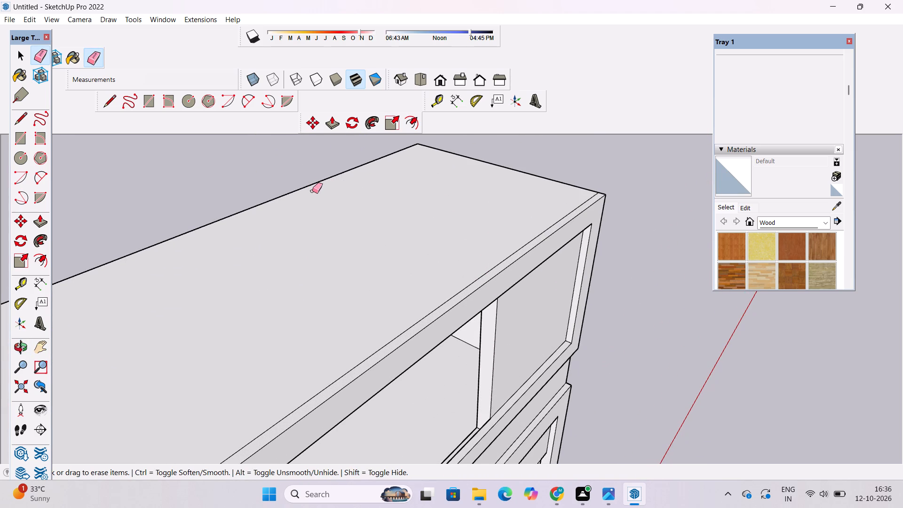
Erase the small stray mark near the rear edge of the upper roof surface.
click(310, 192)
scroll(315, 188, up, 3)
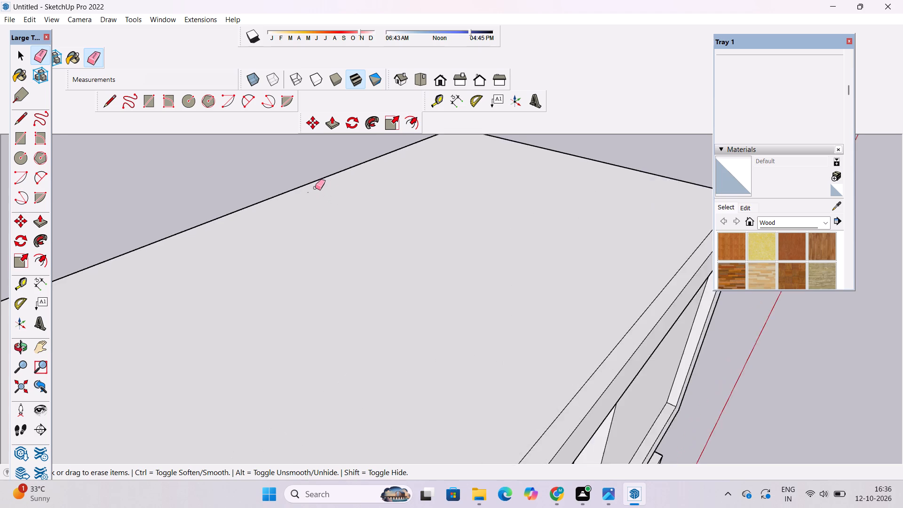
scroll(315, 188, up, 12)
drag(315, 188, 293, 201)
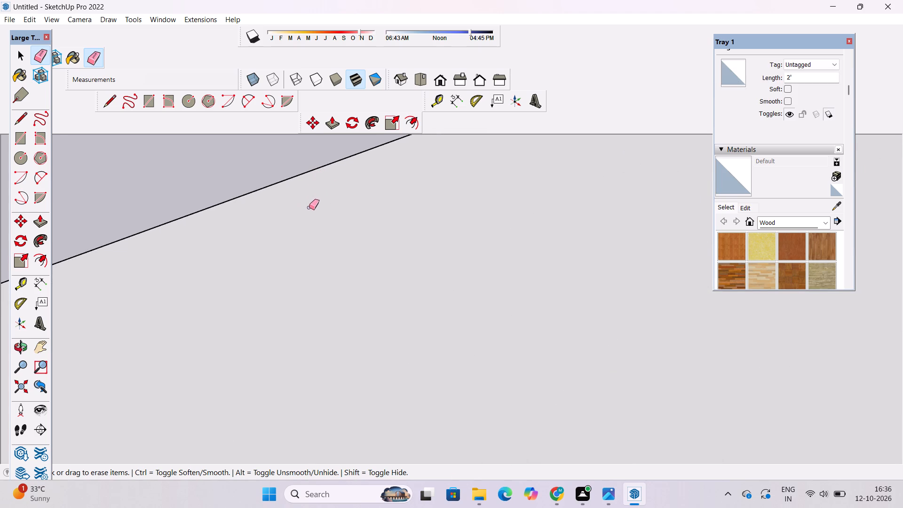
key(space)
Examine the top storey's front frame, central opening, ceiling and rear side from above and below.
key(o)
scroll(311, 222, down, 20)
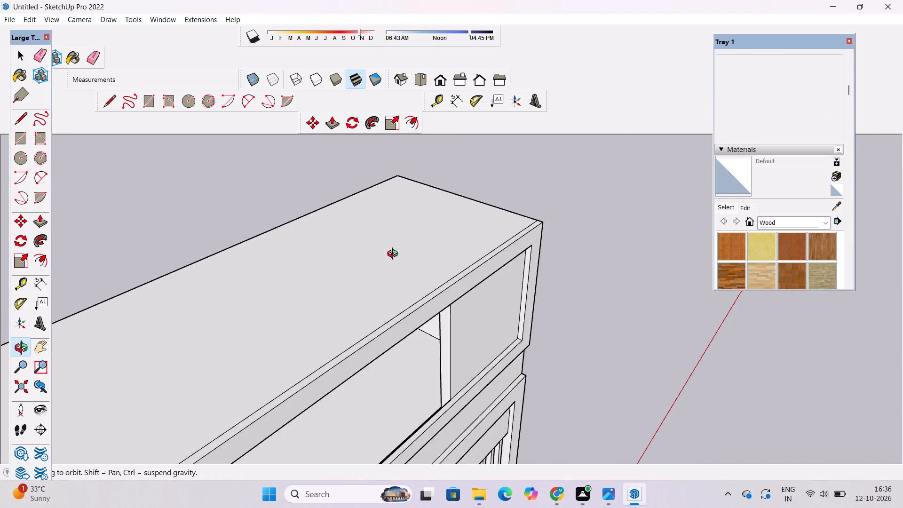
drag(445, 302, 364, 310)
shift+drag(314, 336, 345, 251)
drag(407, 317, 278, 284)
shift+drag(287, 268, 429, 403)
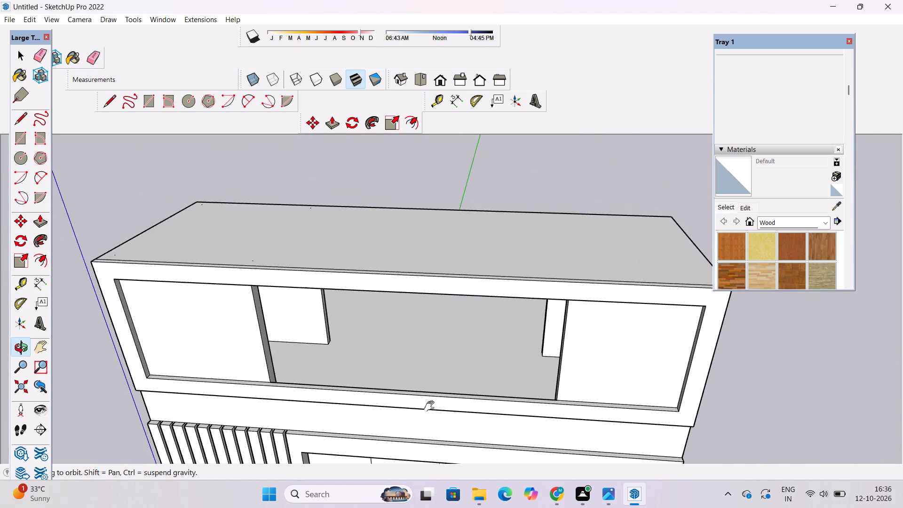
drag(416, 414, 466, 202)
click(466, 202)
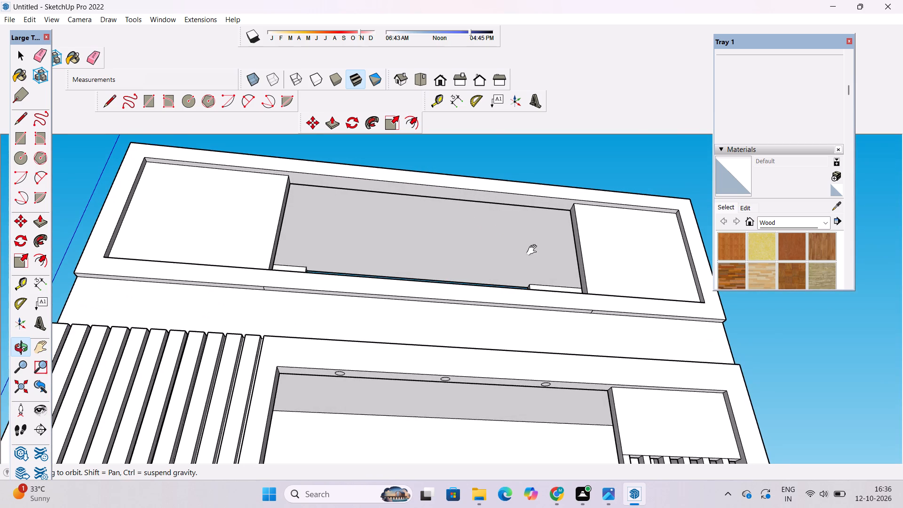
shift+drag(534, 250, 505, 237)
drag(502, 251, 481, 376)
scroll(475, 325, down, 1)
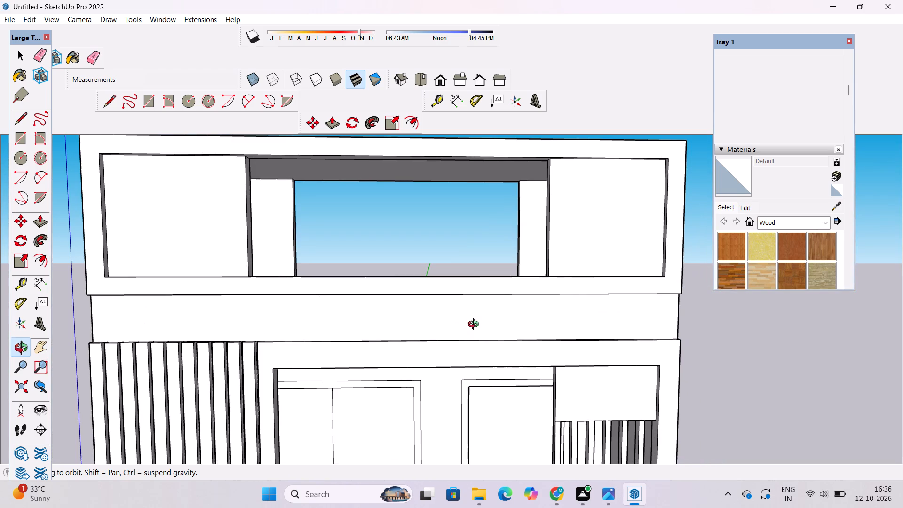
shift+drag(475, 325, 471, 331)
drag(467, 333, 459, 340)
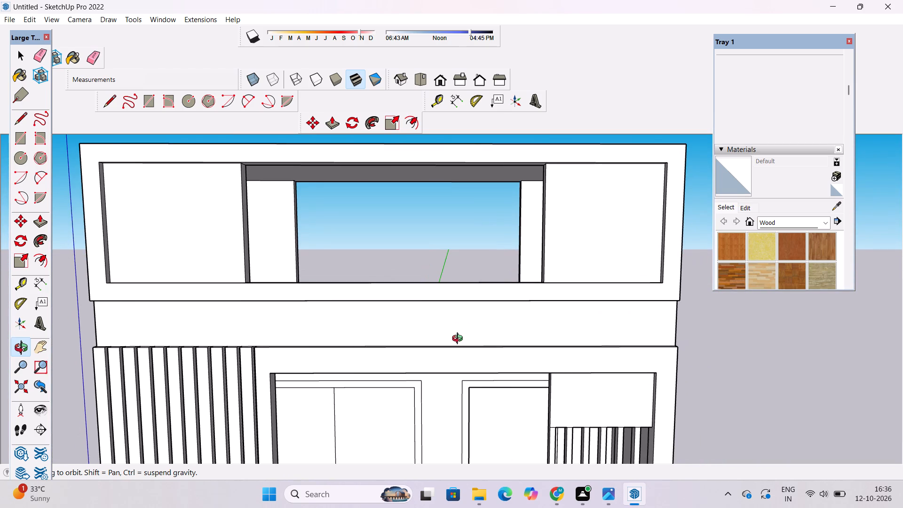
scroll(459, 340, up, 4)
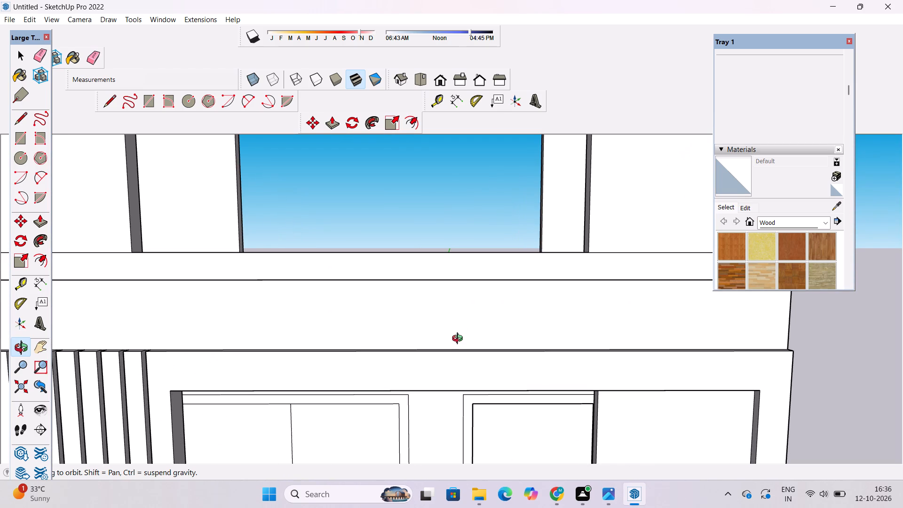
shift+drag(458, 312, 458, 373)
scroll(455, 361, down, 4)
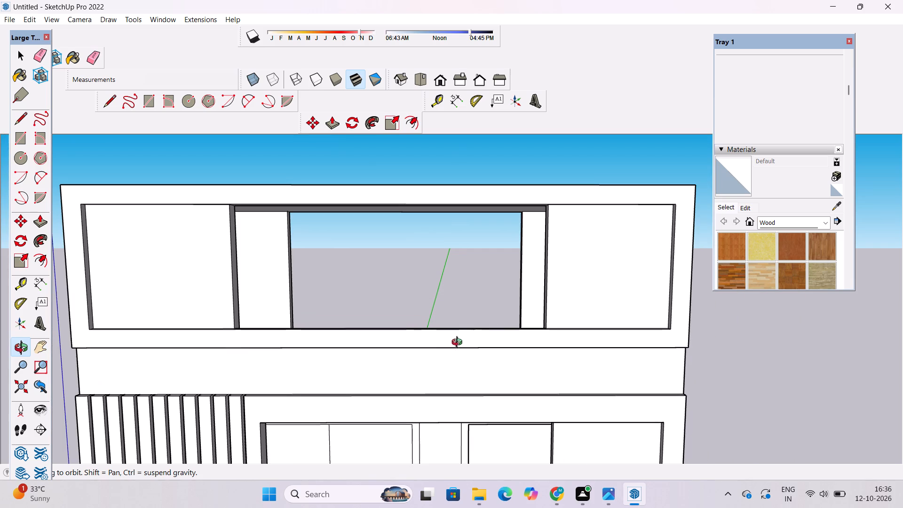
drag(461, 339, 468, 169)
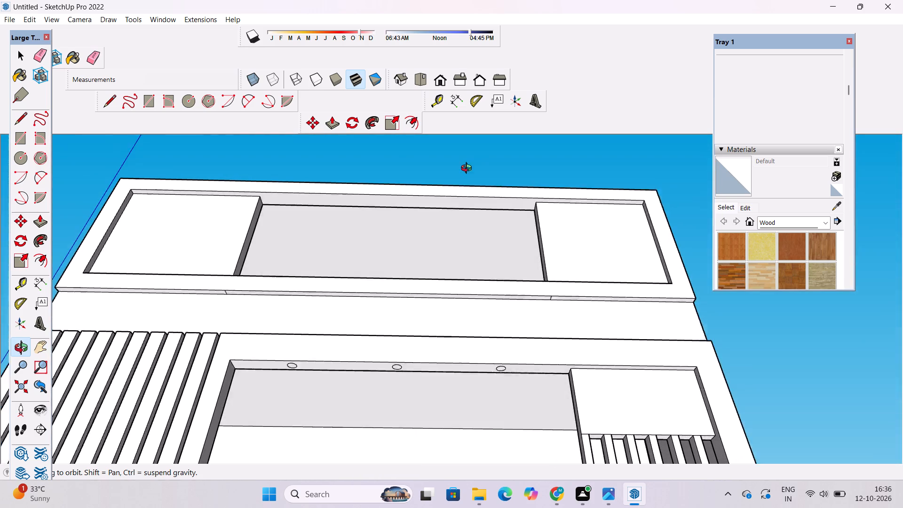
drag(468, 169, 469, 165)
scroll(439, 218, up, 8)
drag(437, 229, 275, 265)
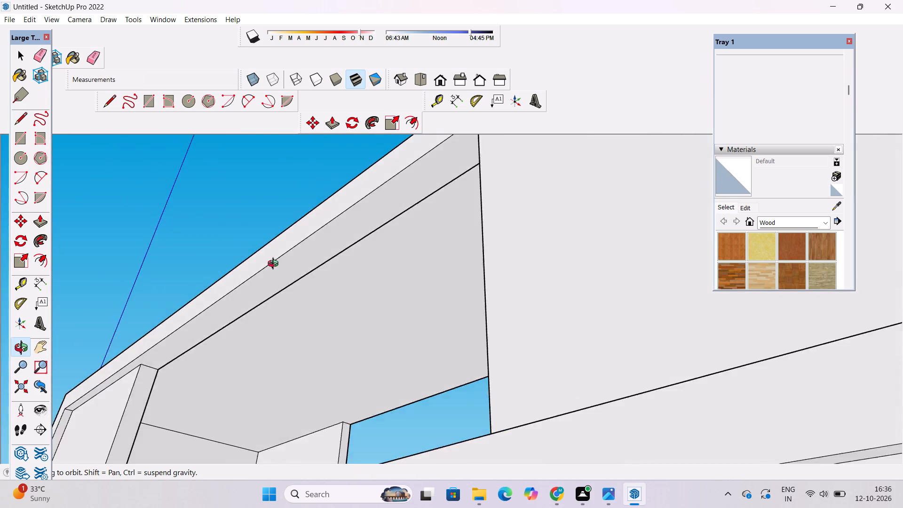
drag(275, 265, 253, 323)
shift+drag(252, 332, 267, 312)
drag(419, 339, 320, 350)
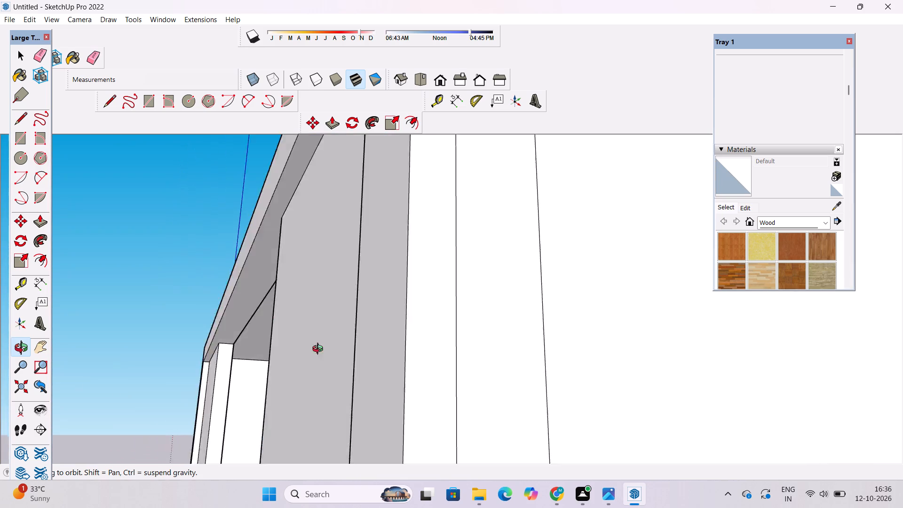
drag(320, 350, 98, 333)
drag(98, 333, 148, 343)
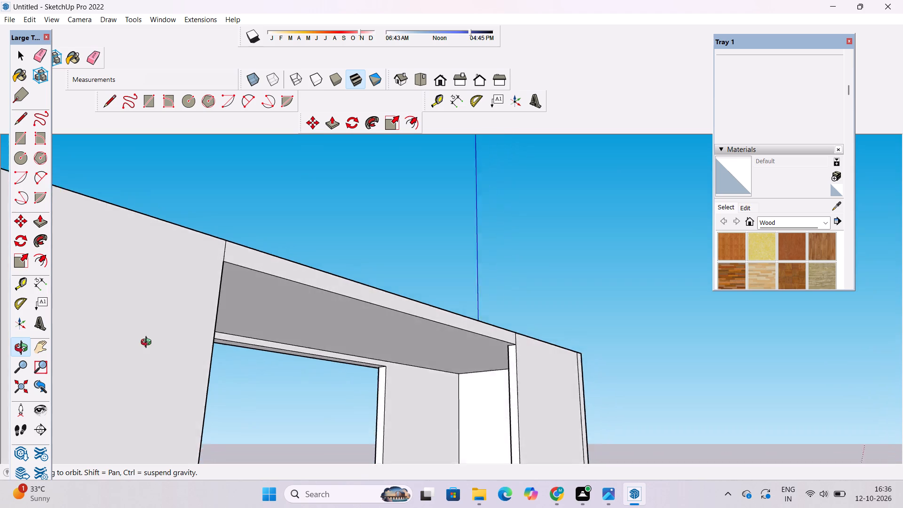
drag(148, 343, 518, 345)
scroll(347, 316, down, 3)
drag(347, 316, 429, 356)
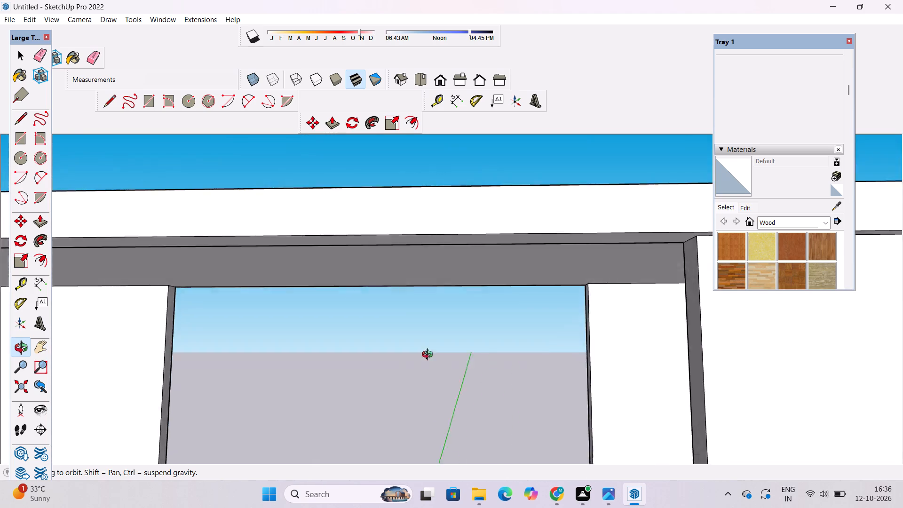
drag(429, 356, 443, 365)
scroll(447, 365, down, 3)
shift+drag(447, 357, 407, 357)
drag(406, 360, 434, 432)
shift+drag(373, 403, 403, 366)
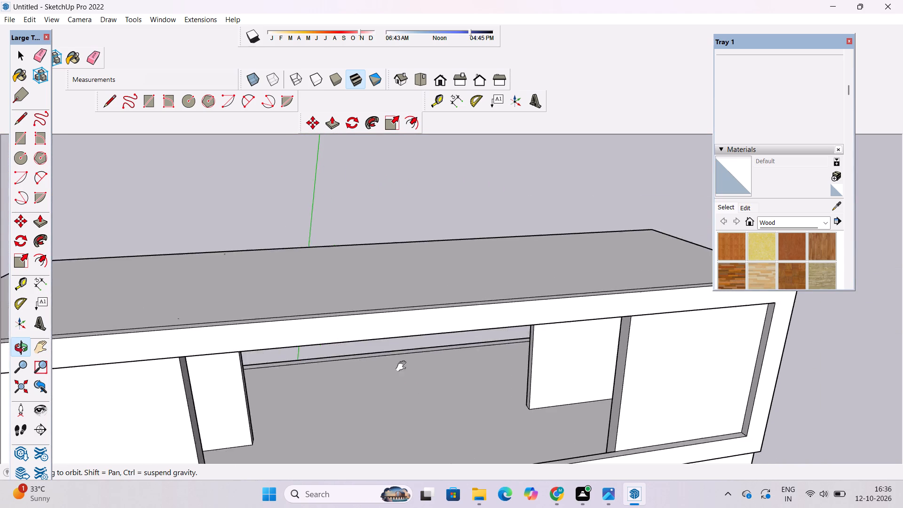
shift+drag(403, 366, 405, 365)
drag(397, 376, 381, 375)
Erase the seam line running along the front edge of the upper roof, behind the facade frame.
scroll(391, 360, down, 5)
drag(391, 360, 385, 371)
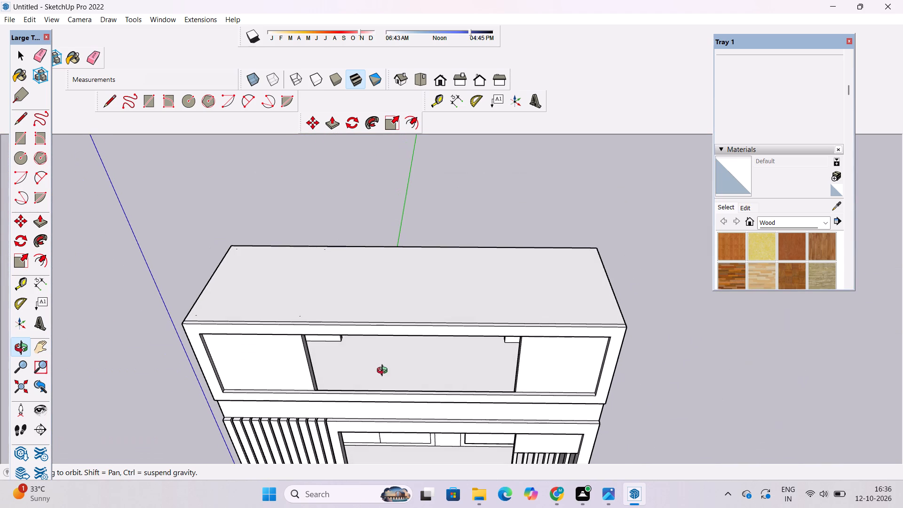
shift+drag(346, 345, 341, 360)
drag(340, 370, 338, 378)
key(e)
scroll(352, 349, up, 4)
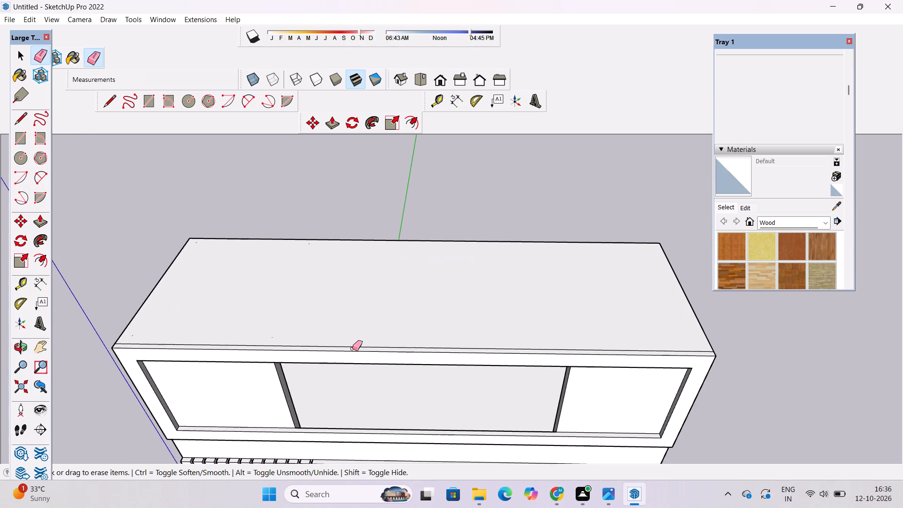
drag(365, 338, 367, 347)
Erase the short vertical seam lines above both upper corners of the top storey's rear opening.
key(o)
drag(385, 396, 706, 254)
drag(412, 300, 616, 226)
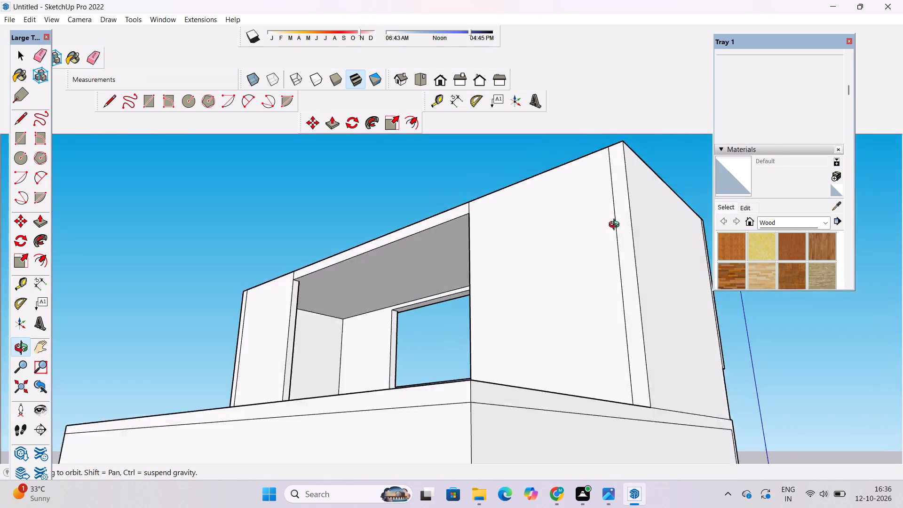
drag(616, 226, 689, 233)
drag(582, 252, 444, 325)
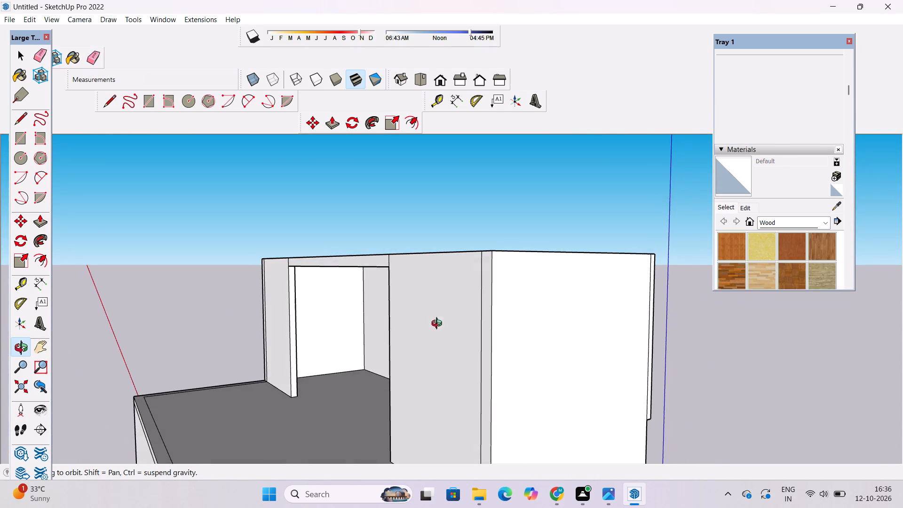
scroll(297, 254, up, 7)
drag(299, 264, 318, 263)
key(e)
drag(248, 288, 247, 288)
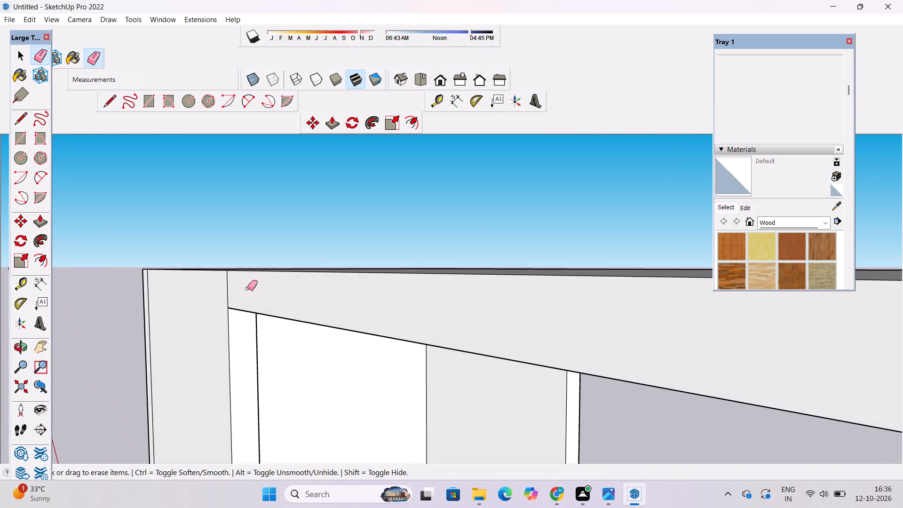
drag(247, 288, 217, 284)
scroll(202, 250, down, 9)
scroll(302, 258, up, 9)
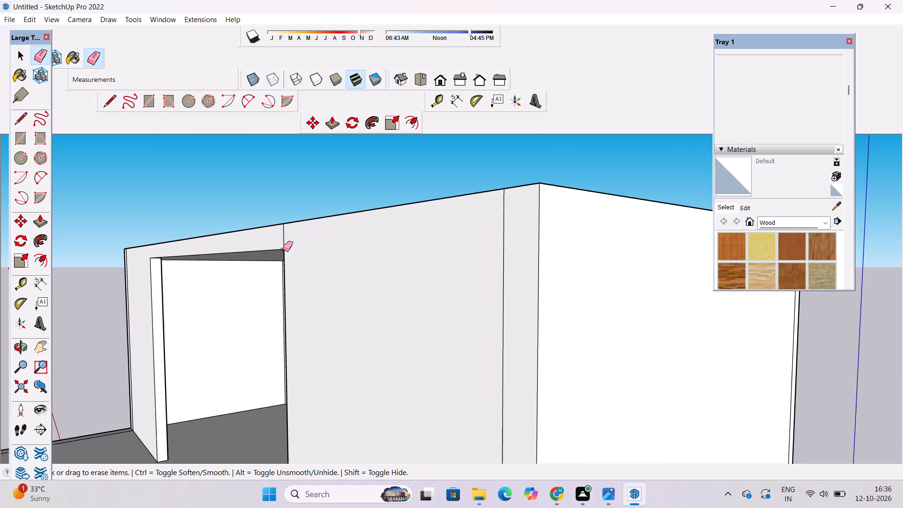
click(285, 241)
Erase the vertical seam lines along the two outer ends of the top storey's rear wall.
drag(508, 214, 497, 225)
scroll(510, 203, down, 5)
scroll(411, 231, down, 3)
scroll(207, 294, up, 7)
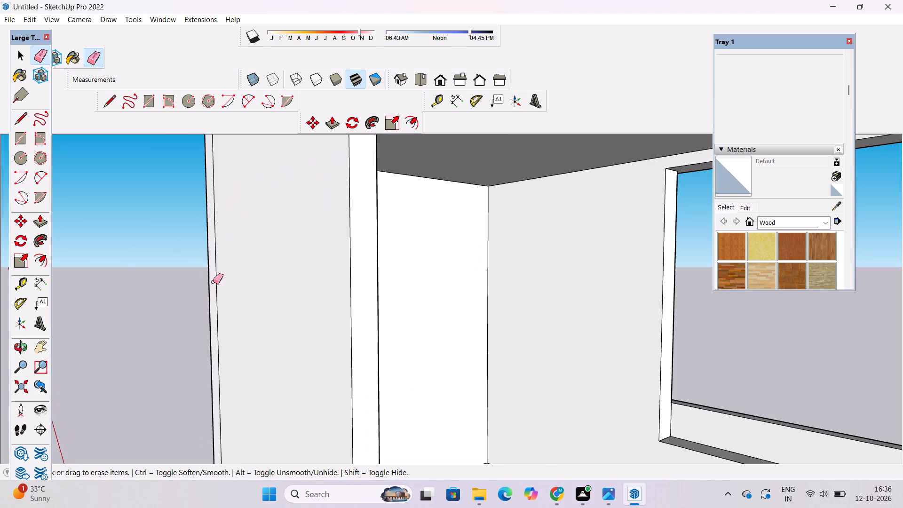
drag(222, 273, 215, 282)
key(space)
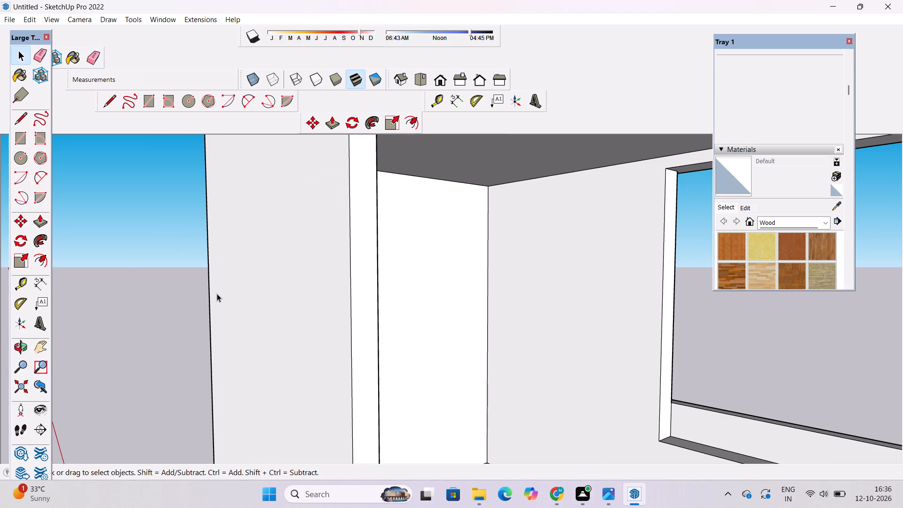
Examine the top storey's roof, front frame and central opening from above, below and close up at the recess corner.
key(o)
scroll(242, 285, down, 18)
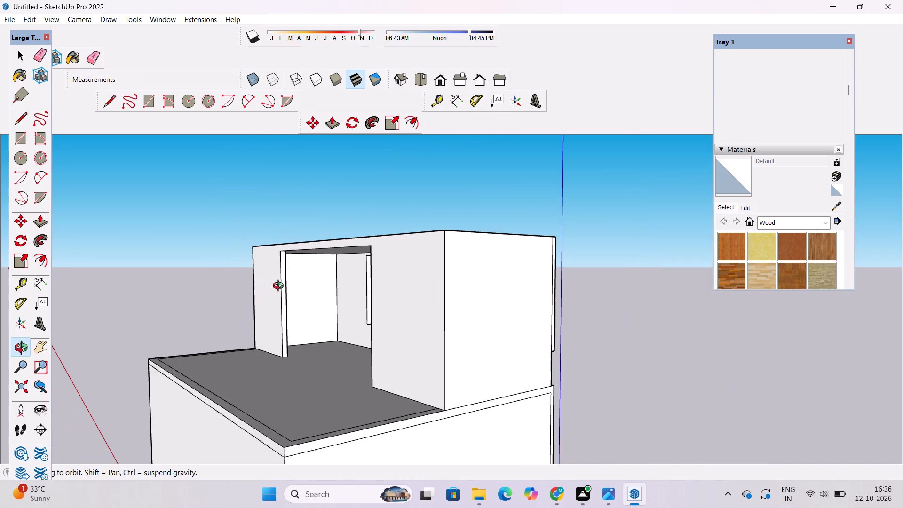
drag(412, 286, 112, 369)
drag(380, 292, 291, 298)
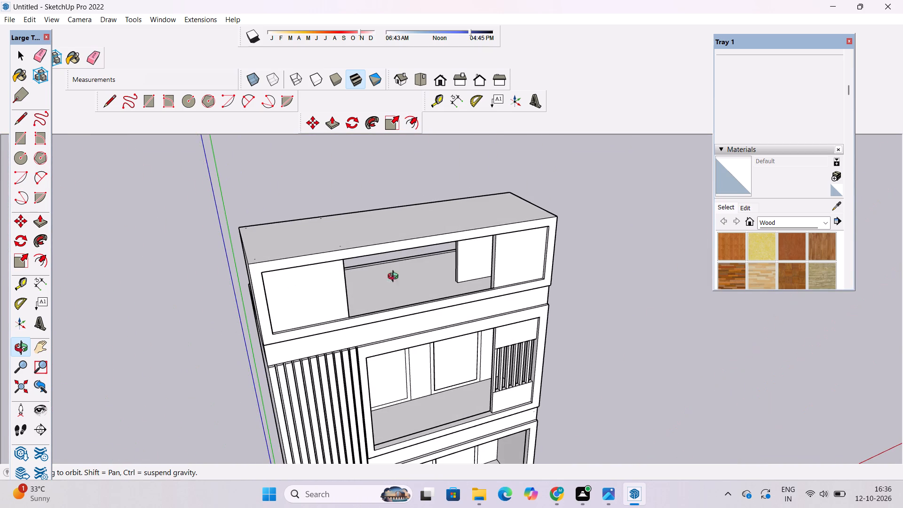
shift+drag(415, 276, 415, 310)
drag(415, 310, 347, 274)
scroll(344, 270, up, 8)
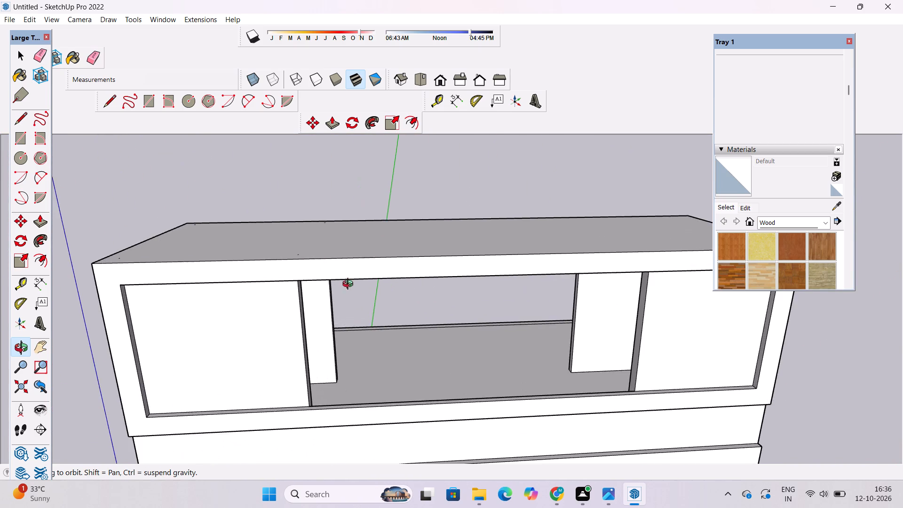
shift+drag(350, 287, 355, 257)
drag(358, 245, 378, 108)
drag(396, 143, 398, 177)
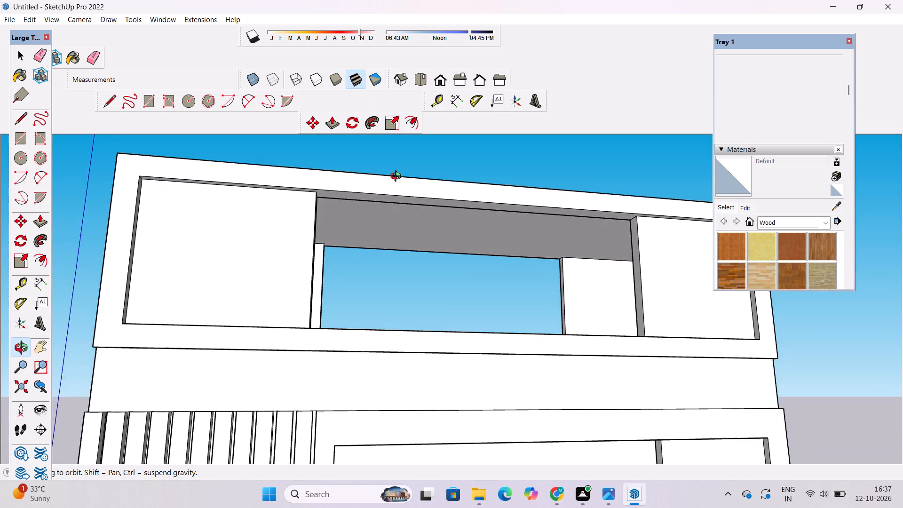
drag(398, 177, 357, 332)
drag(374, 244, 375, 259)
drag(375, 259, 372, 274)
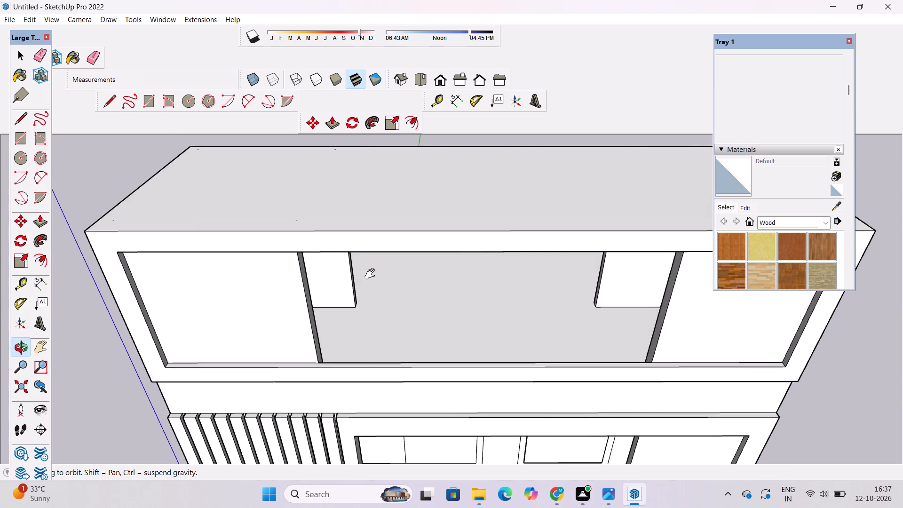
drag(372, 274, 371, 278)
drag(371, 289, 366, 172)
scroll(315, 191, up, 6)
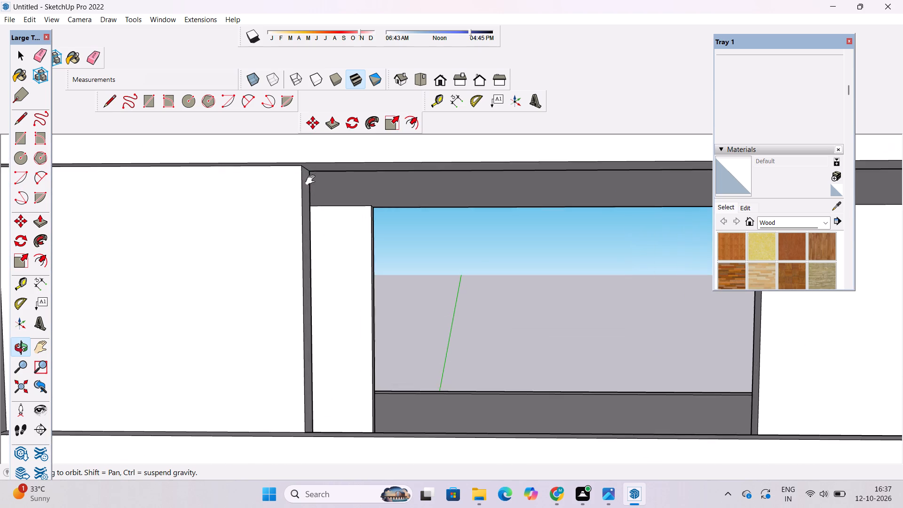
shift+drag(315, 183, 318, 199)
scroll(327, 204, up, 8)
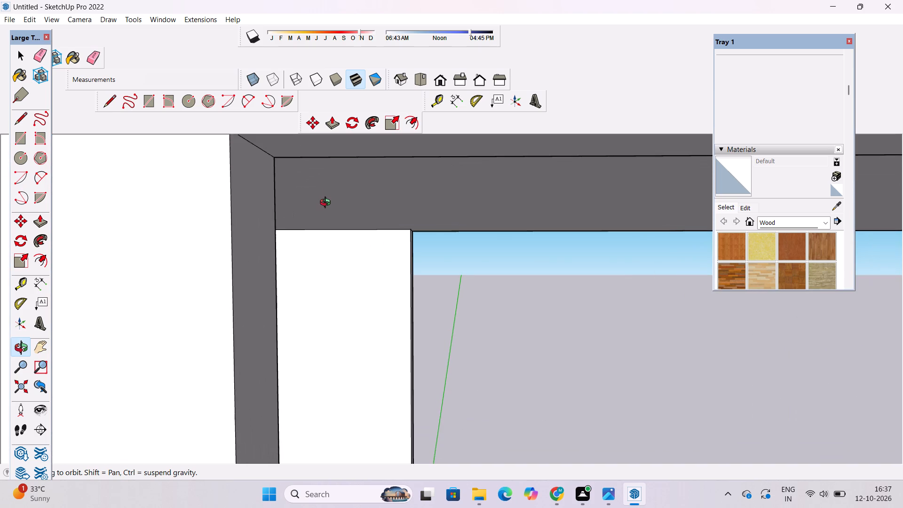
scroll(327, 204, down, 5)
drag(328, 213, 329, 219)
scroll(324, 210, down, 3)
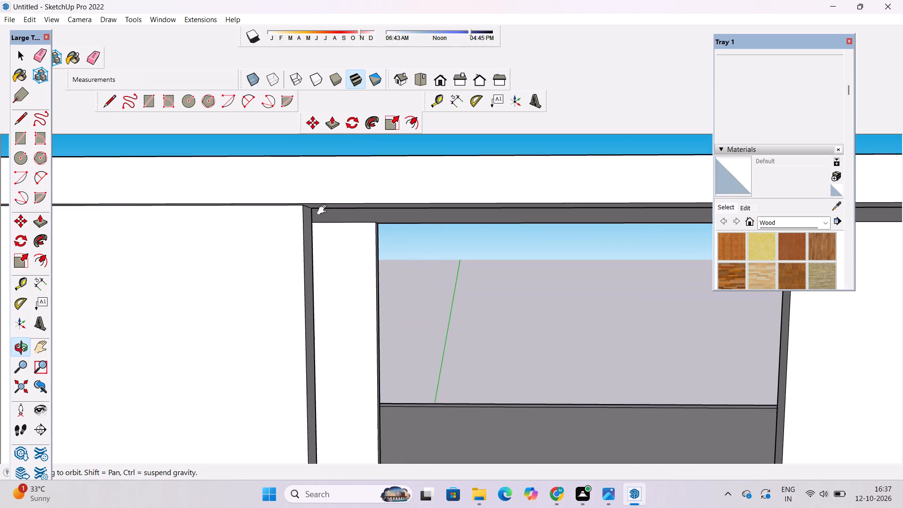
shift+drag(324, 210, 322, 220)
drag(318, 220, 325, 167)
Draw a 1' line across the underside of the front frame's top band, starting at the left side panel's inner upper corner.
key(l)
scroll(313, 154, up, 4)
scroll(302, 237, down, 2)
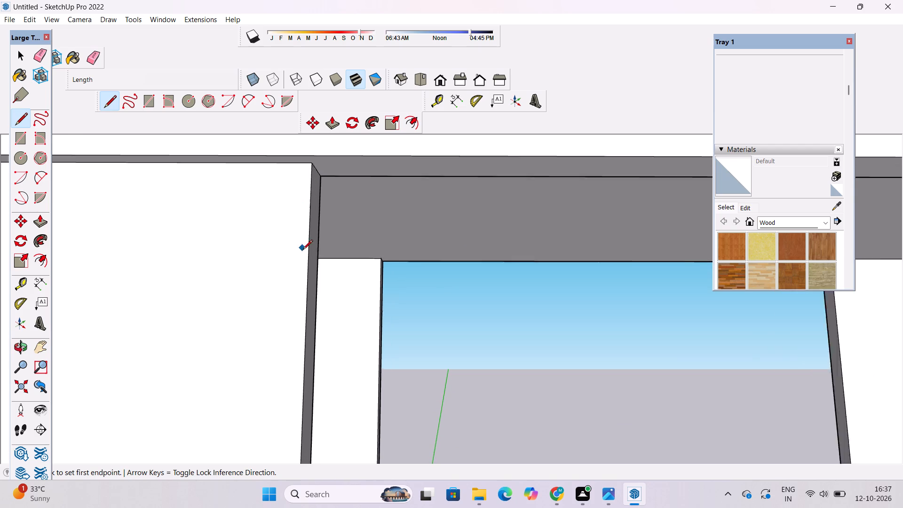
scroll(303, 250, down, 3)
scroll(307, 188, up, 15)
scroll(309, 191, up, 10)
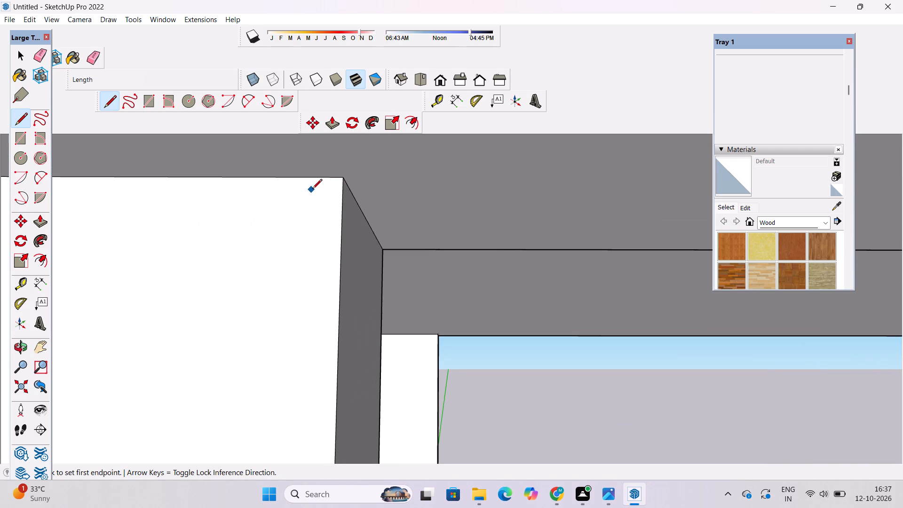
click(341, 178)
scroll(354, 224, down, 7)
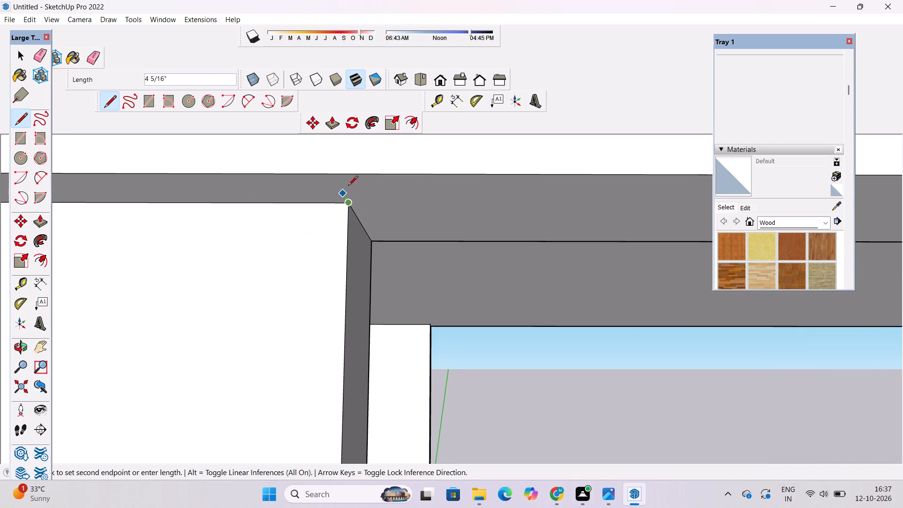
scroll(341, 173, up, 1)
click(328, 176)
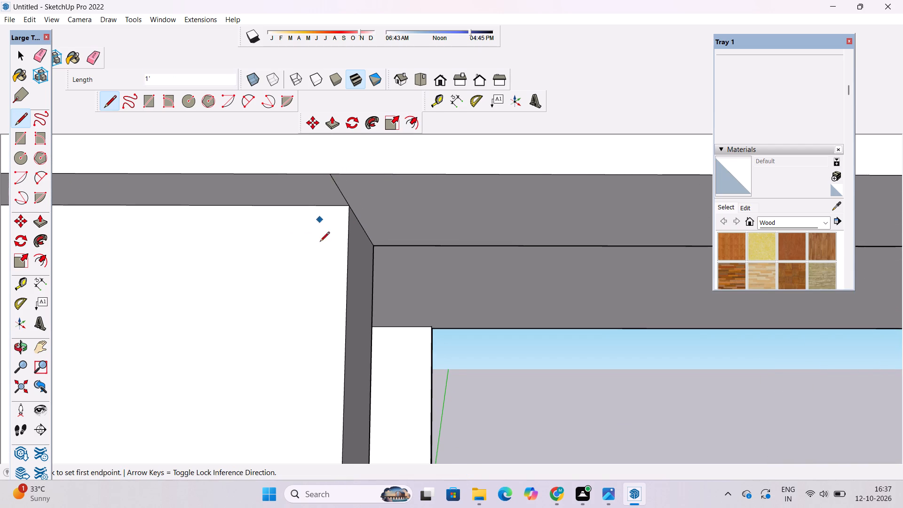
Draw a 3' vertical line up the front frame's top band, from the end of the underside line to the roof edge.
scroll(321, 263, down, 6)
scroll(360, 267, down, 2)
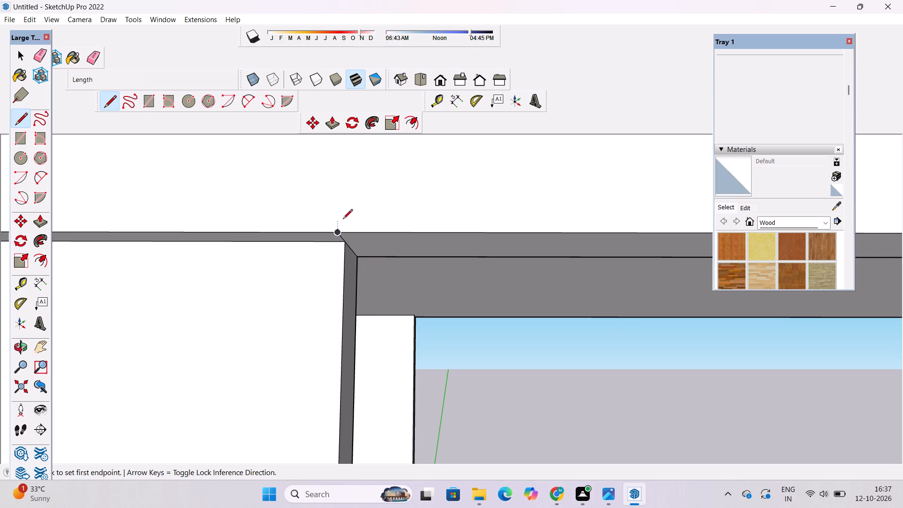
scroll(325, 253, down, 7)
scroll(331, 254, up, 7)
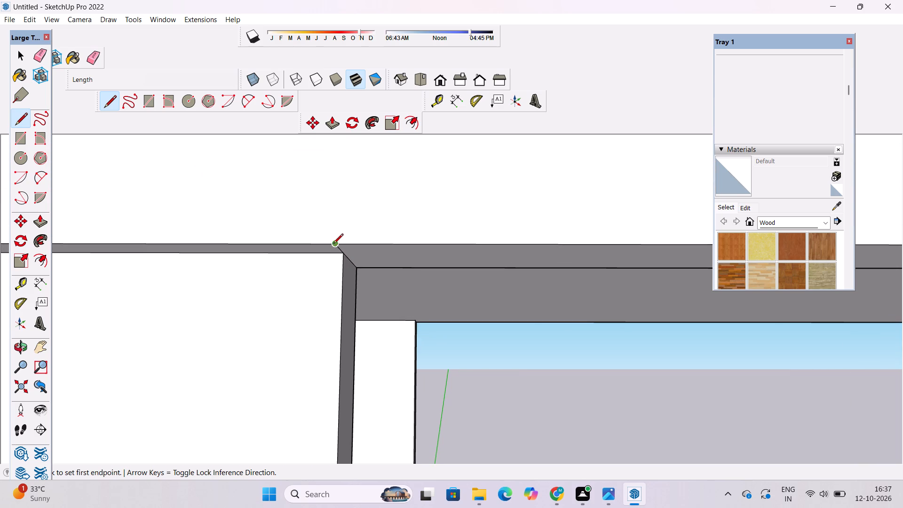
click(333, 244)
scroll(339, 262, down, 6)
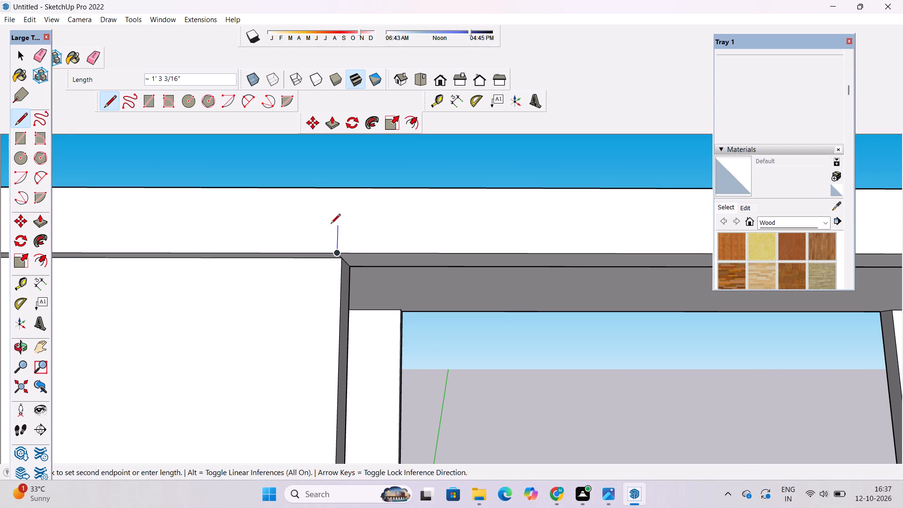
scroll(331, 224, up, 4)
click(347, 172)
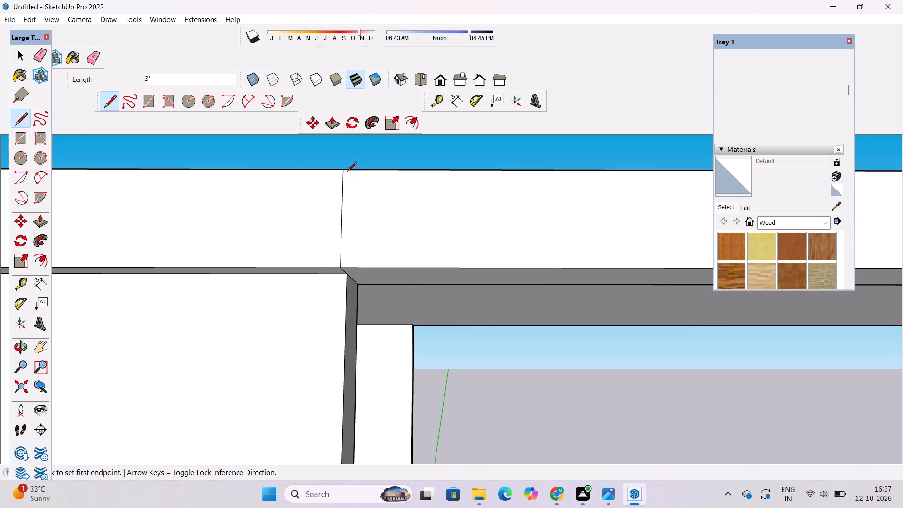
Draw a line across the upper roof from the top of the vertical frame line to the rear edge.
key(o)
scroll(347, 172, down, 5)
drag(442, 124, 436, 195)
drag(449, 182, 471, 297)
scroll(405, 278, down, 9)
drag(408, 263, 402, 289)
scroll(415, 255, up, 2)
click(109, 101)
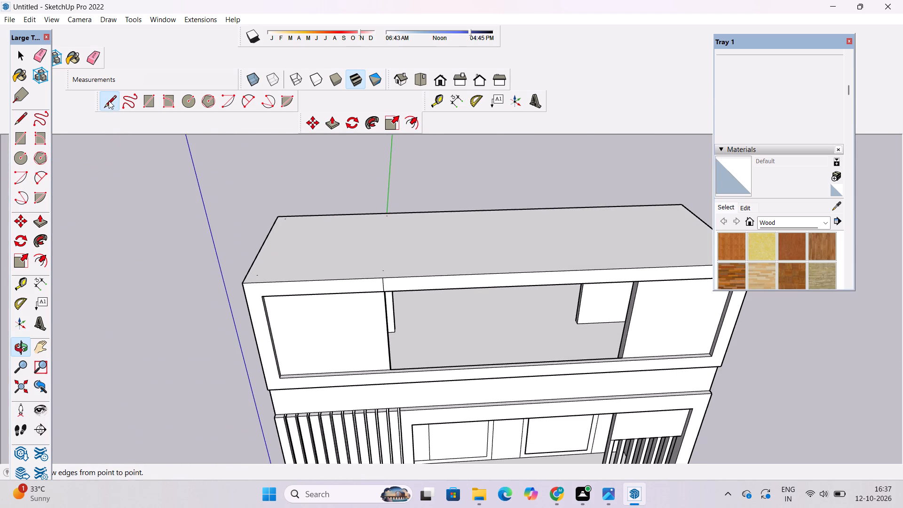
click(383, 279)
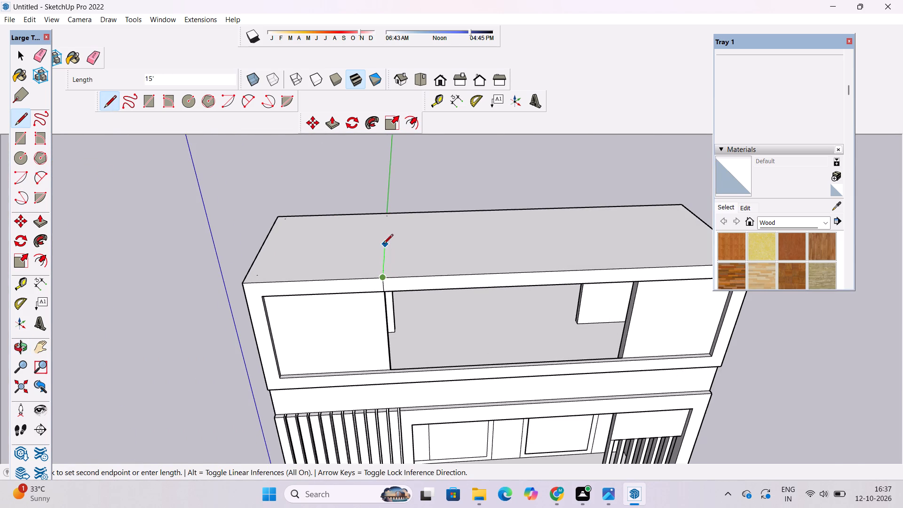
scroll(383, 244, up, 4)
click(393, 200)
scroll(326, 216, down, 3)
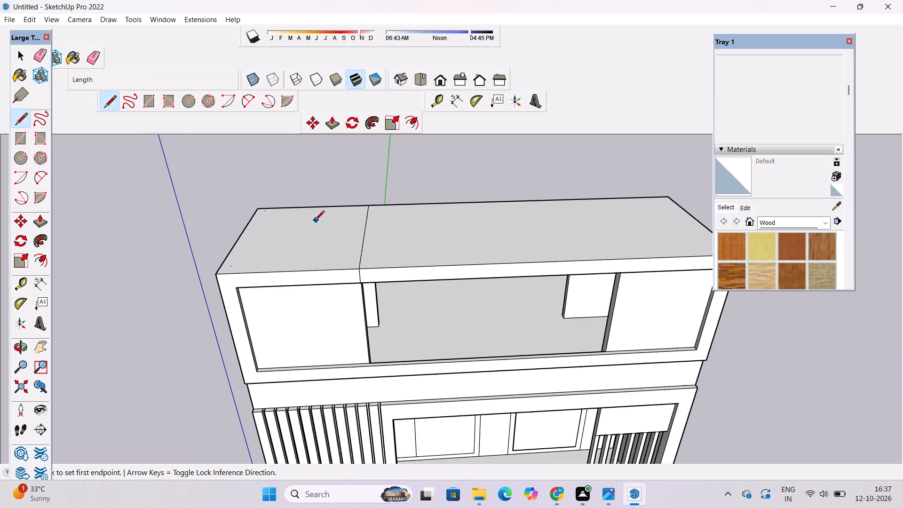
scroll(315, 221, down, 2)
key(space)
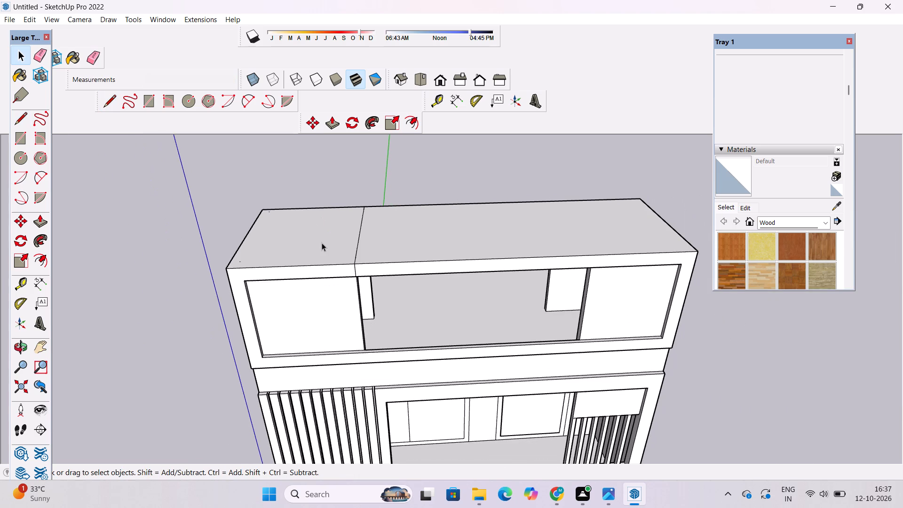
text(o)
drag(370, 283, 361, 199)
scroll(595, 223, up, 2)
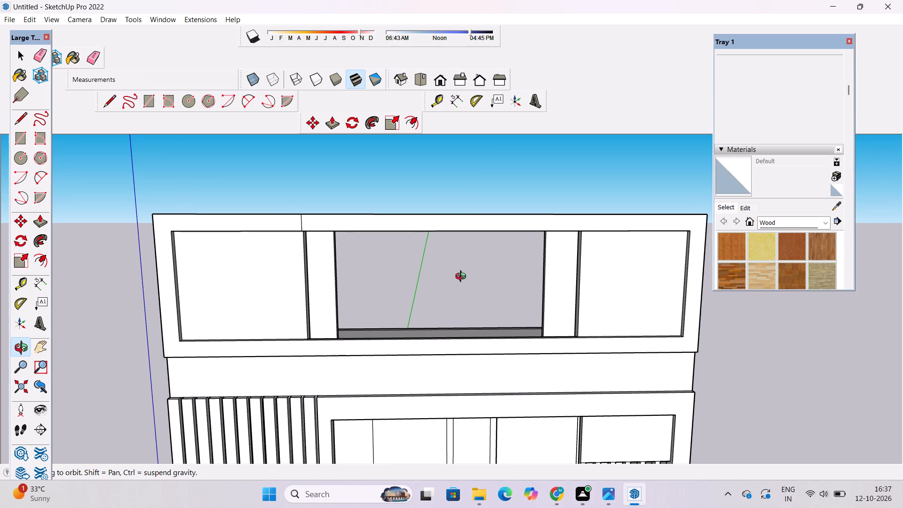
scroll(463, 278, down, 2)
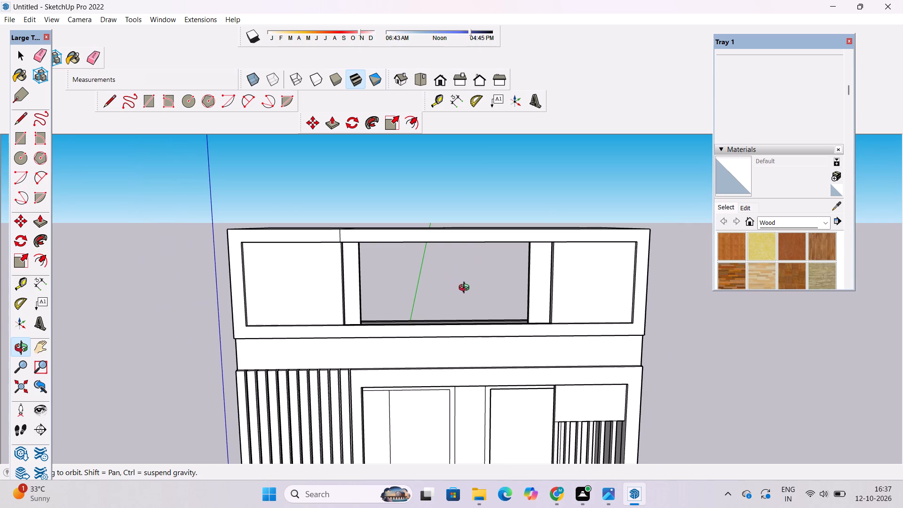
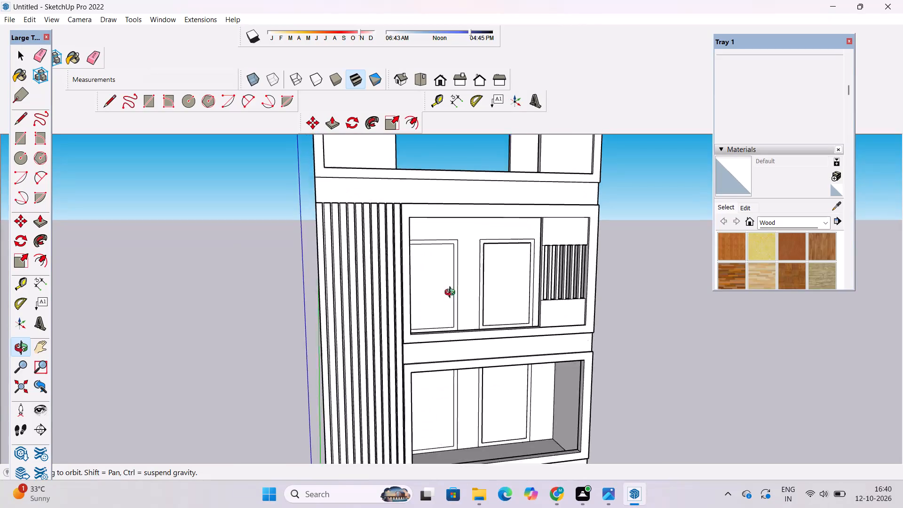
Examine the building's upper storeys and set-back top storey from the front, above and both sides.
scroll(468, 288, down, 6)
shift+drag(481, 290, 481, 296)
drag(482, 302, 348, 317)
scroll(435, 286, up, 5)
drag(546, 307, 299, 365)
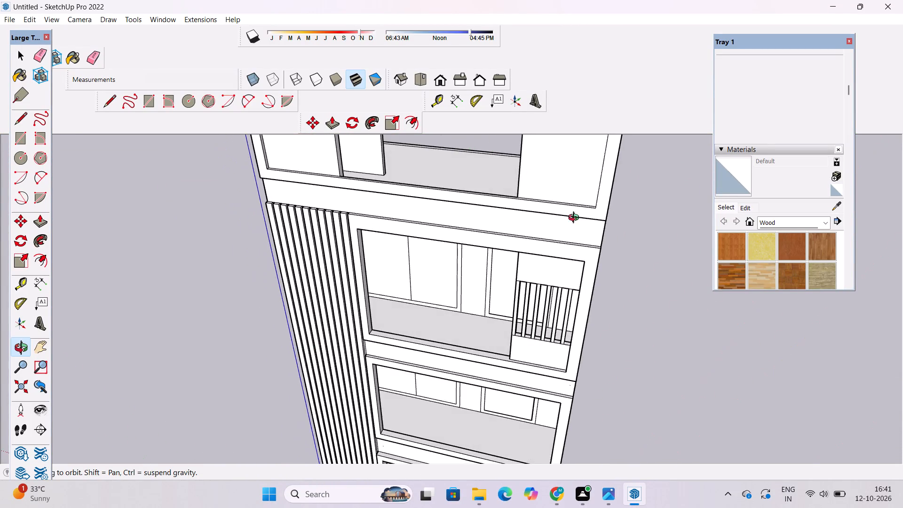
drag(570, 221, 581, 318)
shift+drag(602, 313, 305, 257)
scroll(300, 250, down, 6)
drag(311, 270, 615, 227)
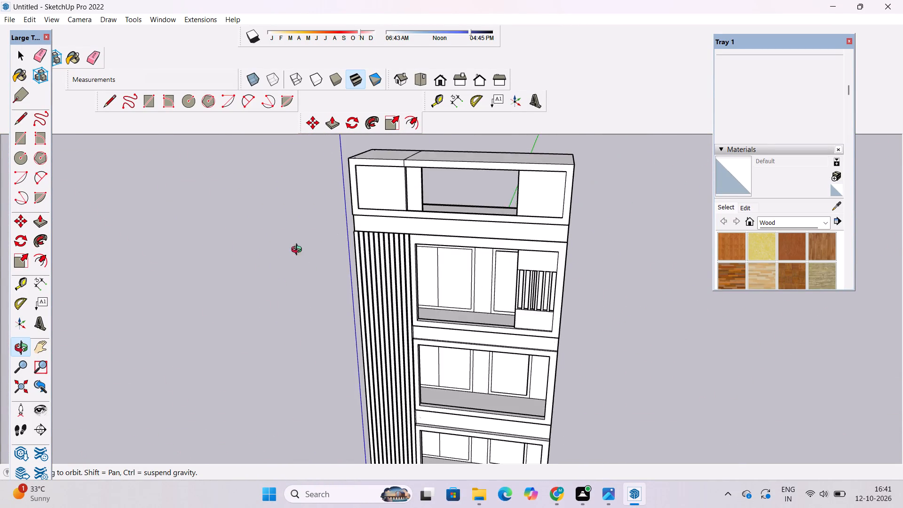
drag(255, 261, 523, 239)
scroll(398, 233, down, 2)
drag(347, 235, 368, 239)
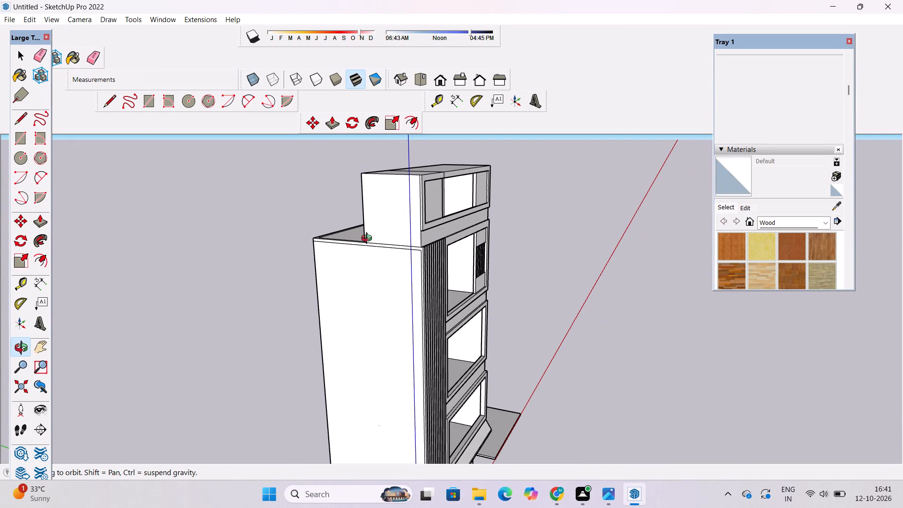
shift+drag(369, 243, 367, 225)
drag(325, 236, 446, 227)
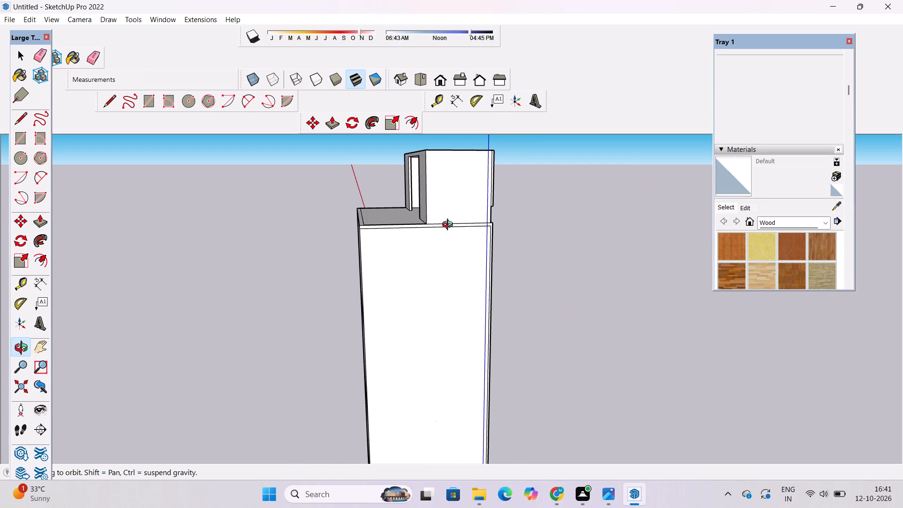
scroll(445, 211, up, 11)
drag(543, 278, 88, 269)
scroll(457, 247, down, 6)
drag(667, 319, 617, 324)
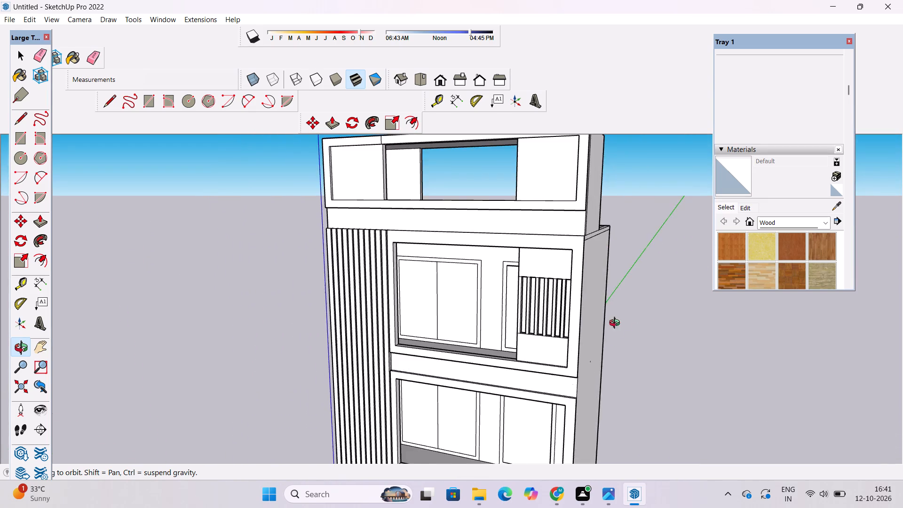
drag(617, 324, 394, 313)
click(393, 314)
scroll(417, 258, down, 2)
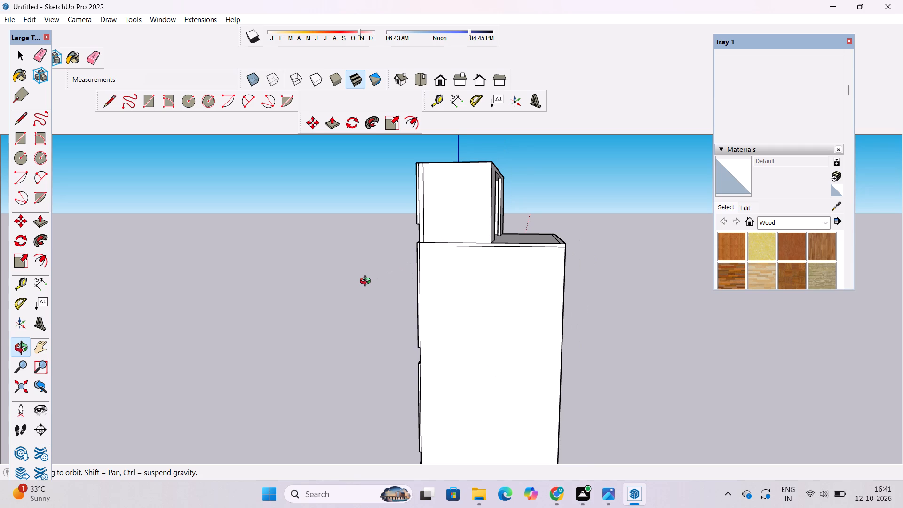
scroll(534, 268, down, 3)
drag(487, 287, 502, 299)
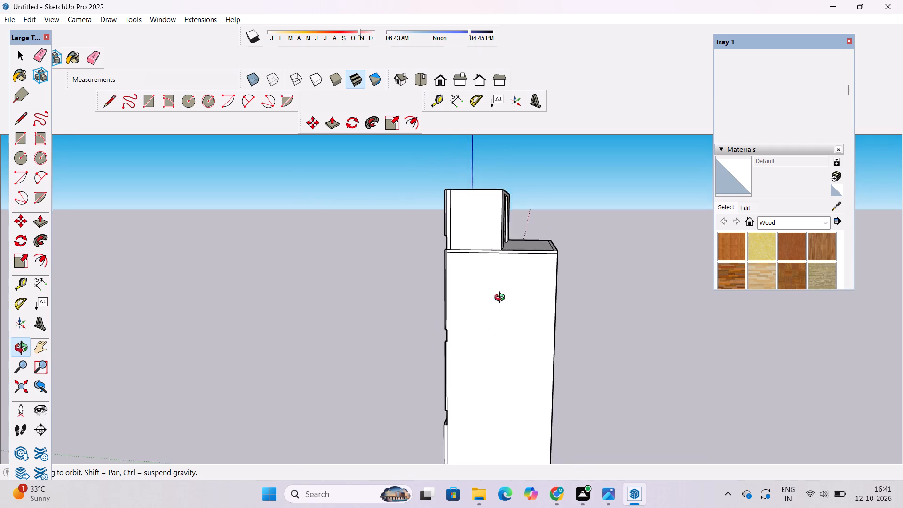
drag(502, 299, 582, 324)
scroll(500, 330, up, 4)
drag(452, 351, 596, 281)
scroll(522, 273, down, 6)
scroll(548, 237, up, 7)
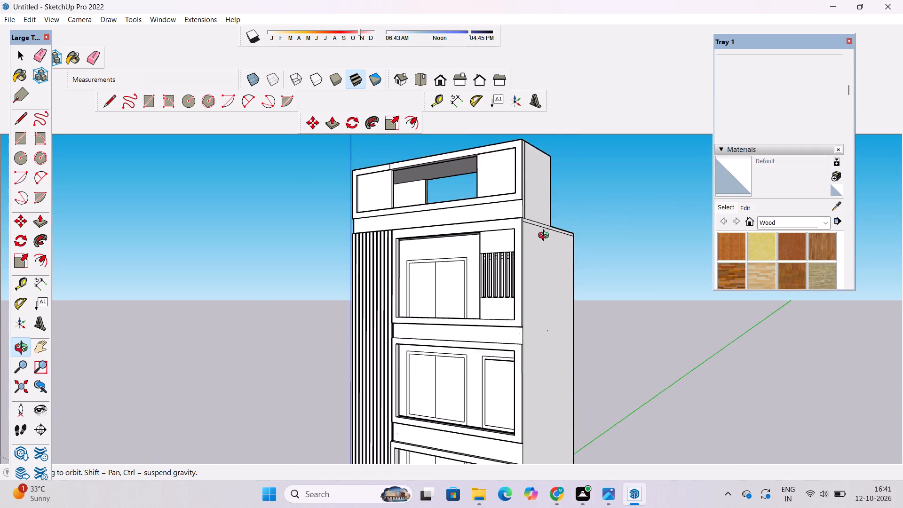
Examine the right side wall where the top storey meets the storey below, up close at the front corner.
scroll(546, 237, up, 5)
drag(554, 236, 419, 290)
scroll(413, 281, up, 2)
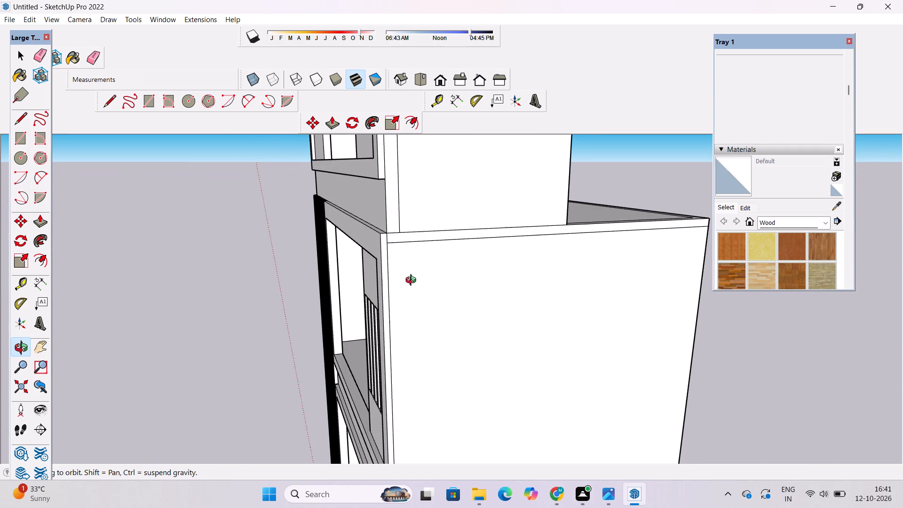
scroll(413, 280, down, 6)
scroll(434, 246, down, 1)
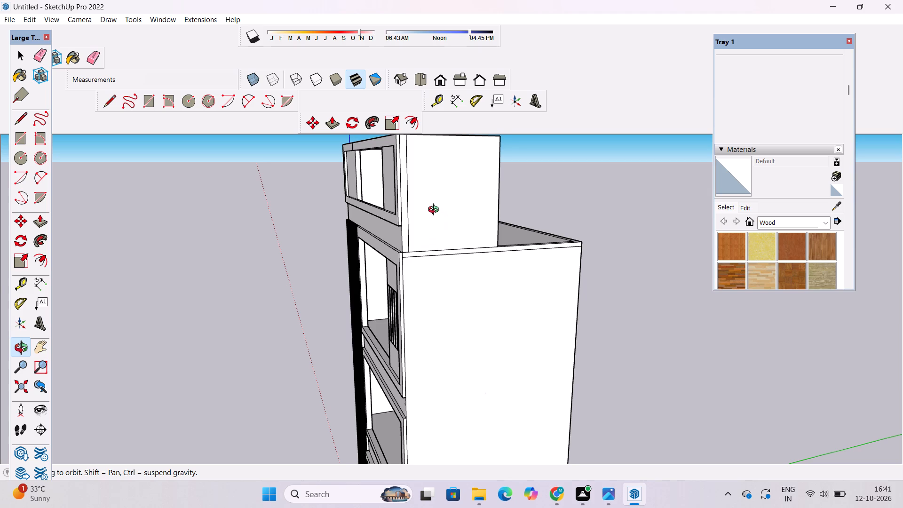
scroll(436, 211, down, 1)
shift+drag(393, 295, 401, 269)
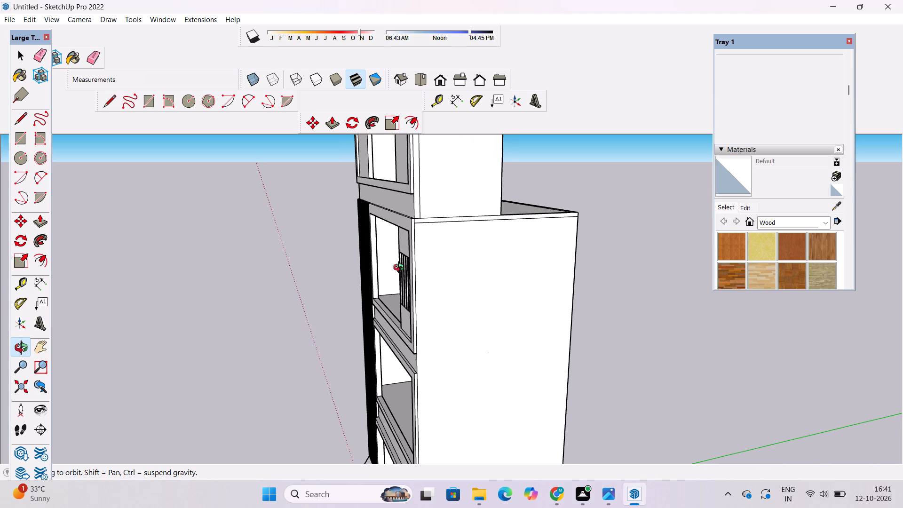
scroll(407, 255, down, 3)
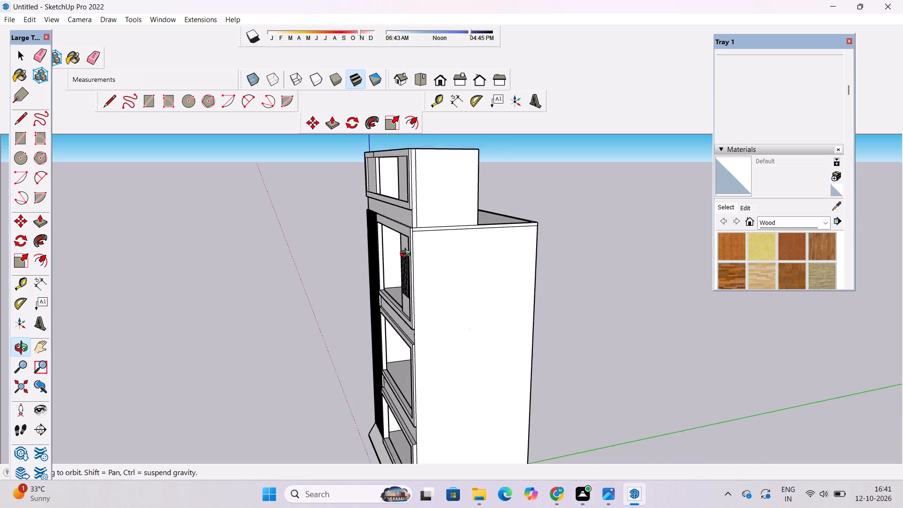
scroll(407, 255, down, 1)
scroll(422, 241, up, 2)
shift+drag(429, 241, 430, 258)
scroll(430, 259, up, 1)
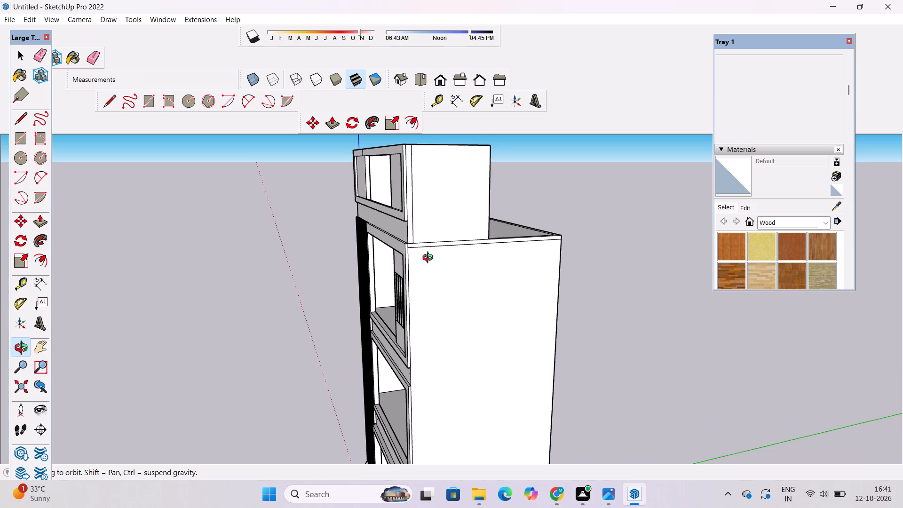
scroll(430, 259, down, 5)
scroll(430, 270, up, 5)
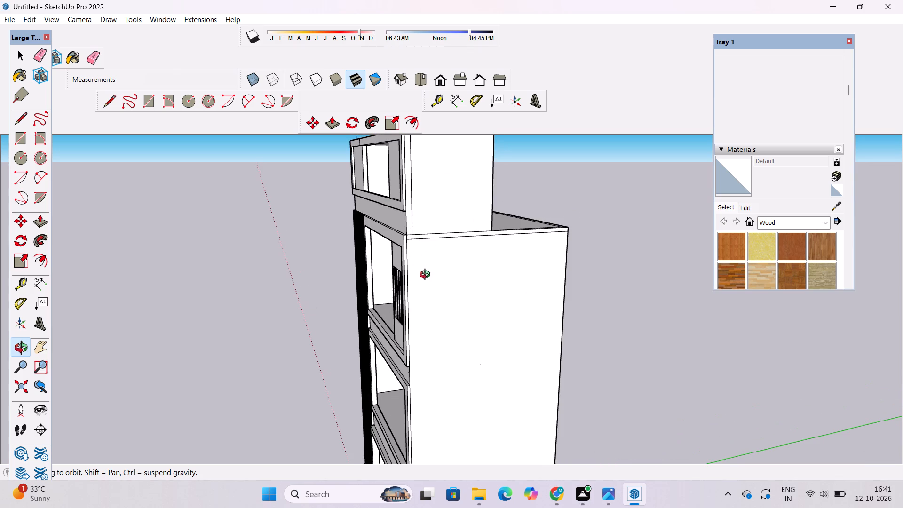
shift+drag(415, 292, 428, 261)
scroll(420, 228, up, 9)
shift+drag(426, 212, 428, 273)
shift+scroll(426, 235, up, 2)
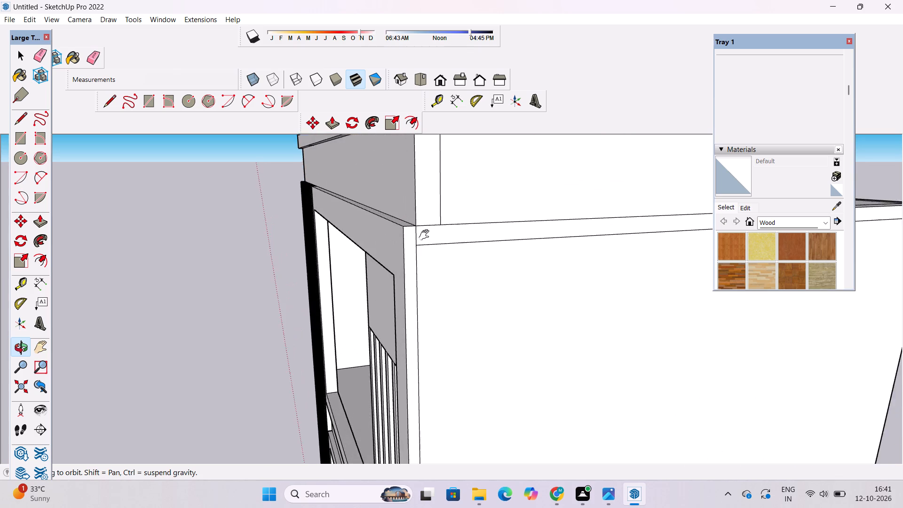
shift+scroll(426, 235, up, 7)
shift+drag(426, 235, 392, 262)
scroll(392, 262, up, 5)
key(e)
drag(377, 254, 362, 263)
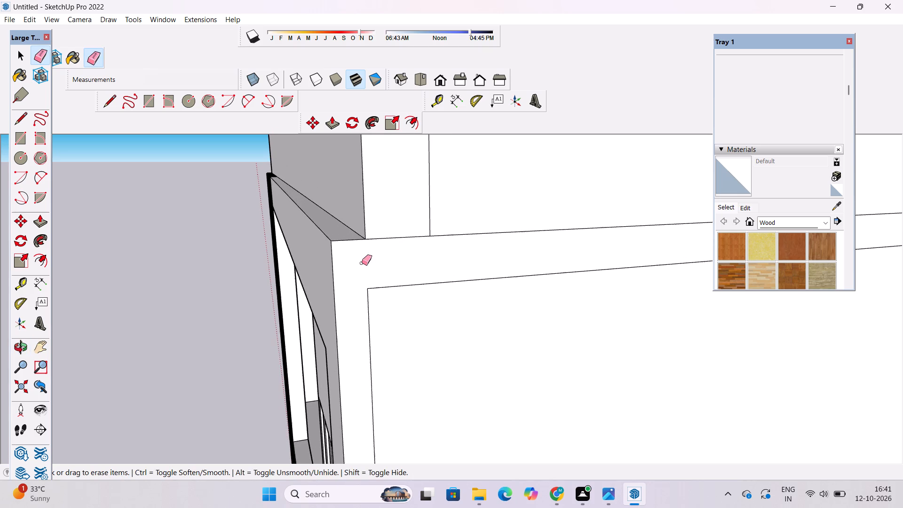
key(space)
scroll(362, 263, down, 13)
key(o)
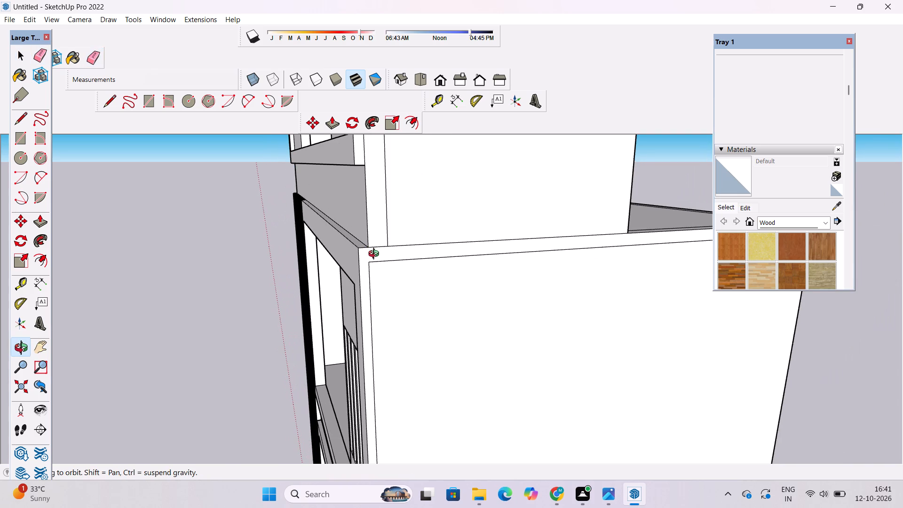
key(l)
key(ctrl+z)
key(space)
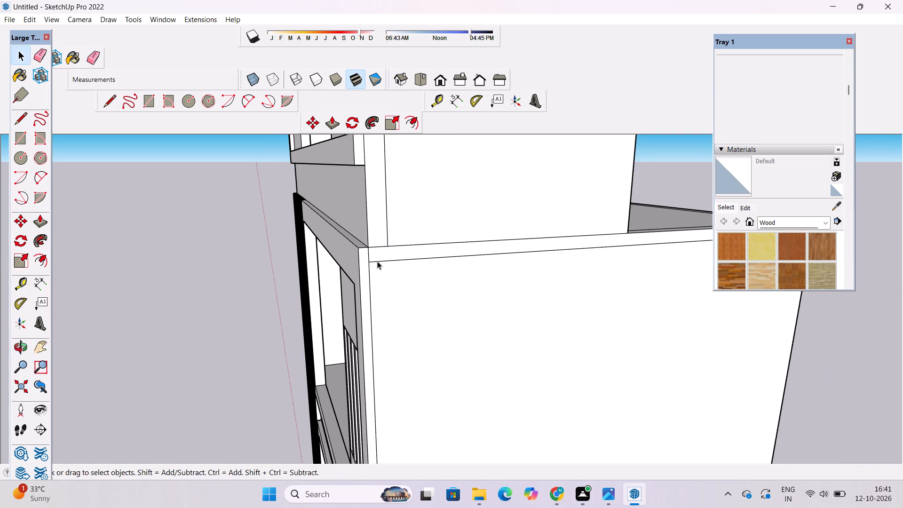
Examine the right side junction again, and the top storey's roof and front frame from above.
key(o)
scroll(377, 258, down, 10)
click(366, 258)
scroll(366, 258, up, 4)
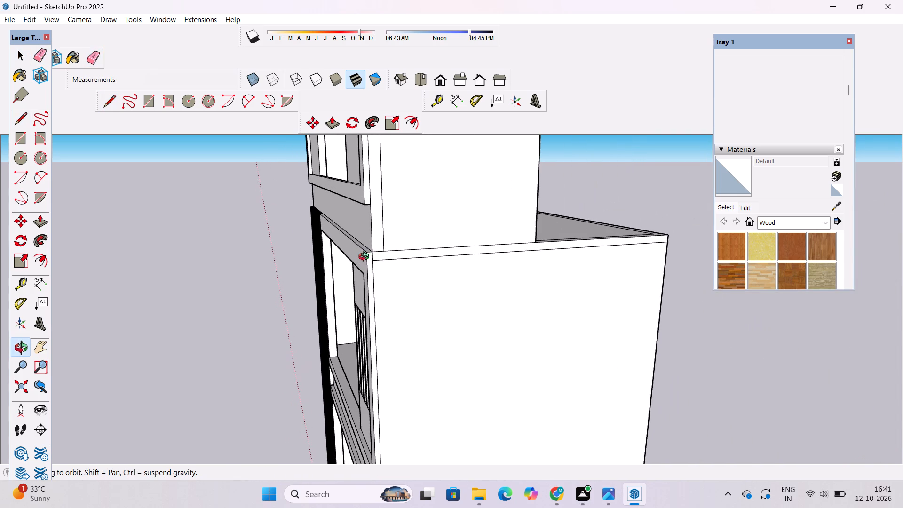
drag(306, 254, 323, 253)
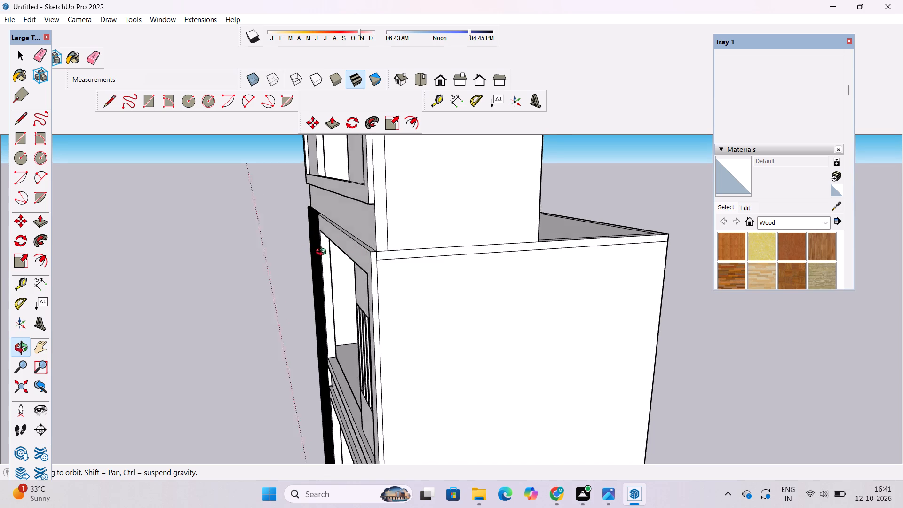
drag(323, 253, 334, 252)
shift+drag(341, 261, 344, 236)
scroll(427, 214, up, 5)
scroll(381, 216, down, 4)
shift+drag(395, 205, 376, 298)
scroll(382, 230, down, 11)
shift+drag(384, 218, 391, 293)
scroll(390, 235, up, 4)
drag(391, 255, 410, 318)
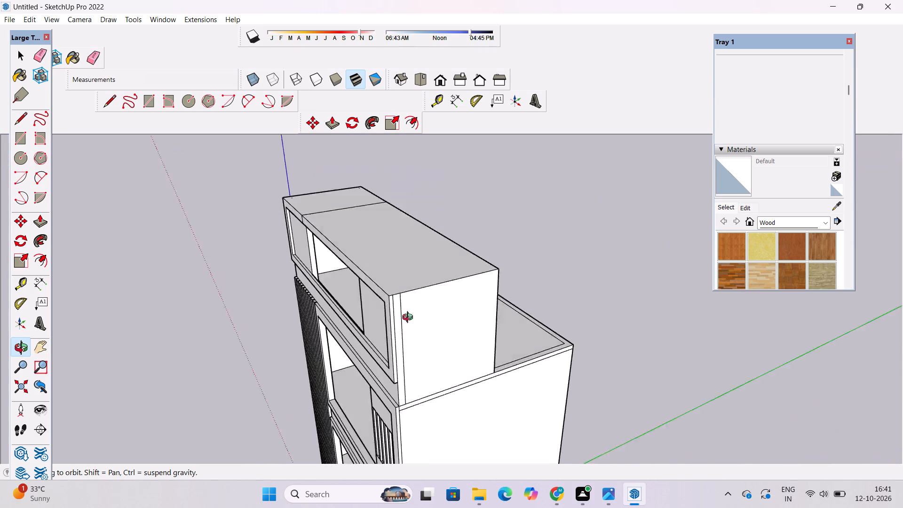
drag(410, 318, 685, 329)
shift+drag(429, 359, 416, 309)
drag(396, 289, 365, 320)
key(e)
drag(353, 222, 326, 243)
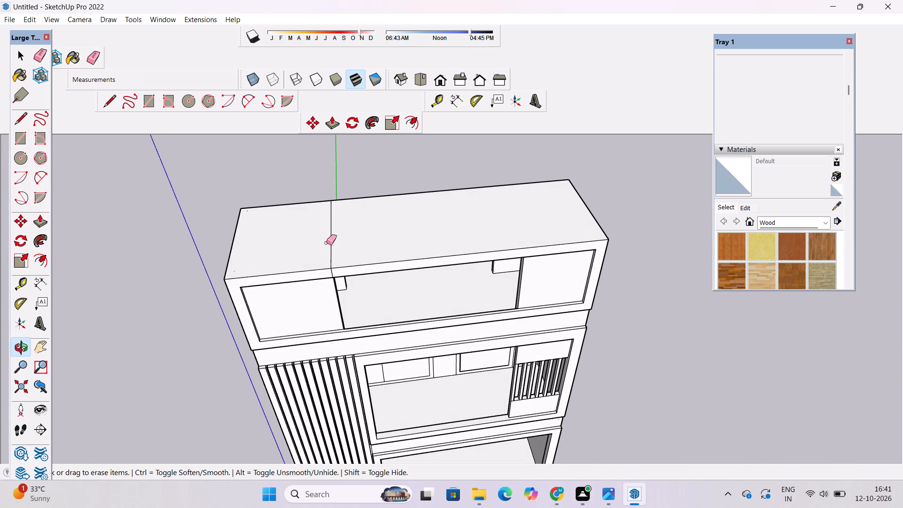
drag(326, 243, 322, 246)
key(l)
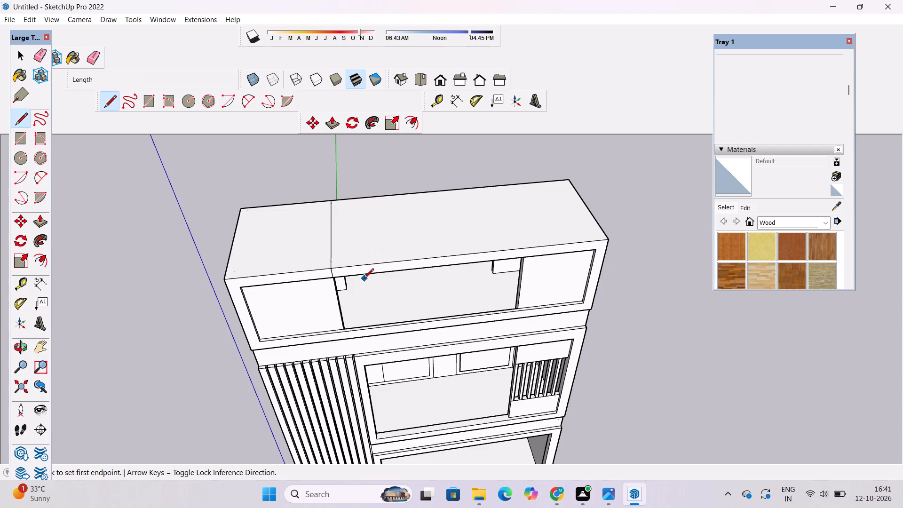
Draw a 1' line across the underside of the front frame's top band, starting at the right side panel's inner upper corner.
key(o)
shift+drag(451, 267, 406, 290)
drag(410, 306, 378, 205)
drag(484, 226, 480, 262)
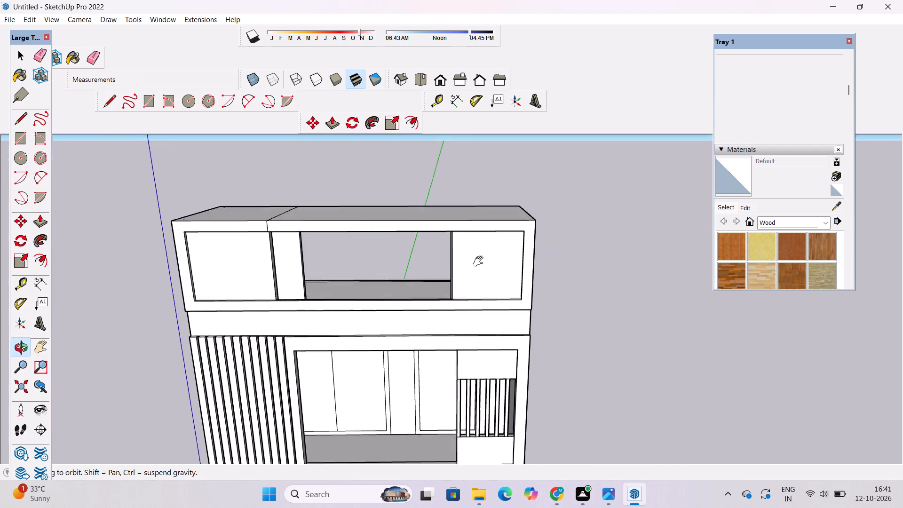
drag(480, 262, 479, 276)
drag(456, 302, 454, 211)
scroll(459, 238, up, 17)
drag(439, 313, 434, 258)
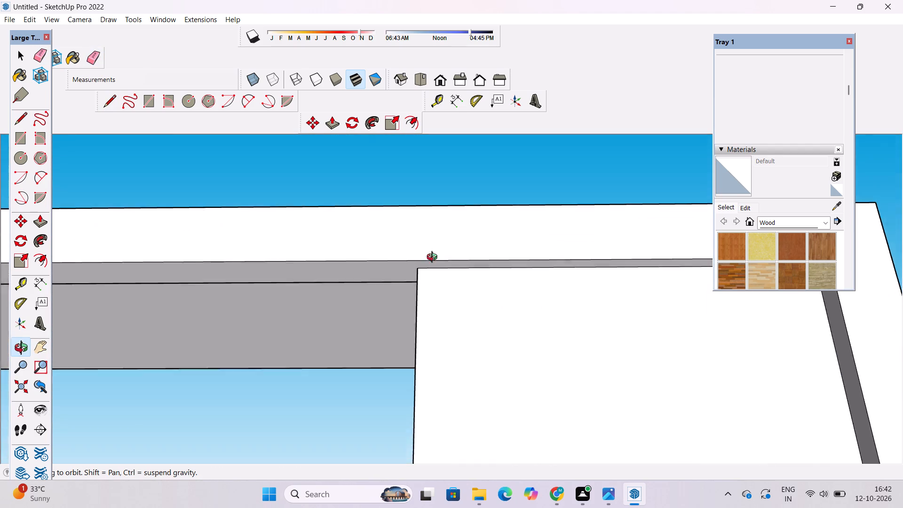
drag(434, 258, 434, 235)
scroll(407, 263, up, 3)
shift+drag(417, 254, 443, 282)
drag(443, 284, 441, 264)
key(l)
scroll(440, 273, up, 5)
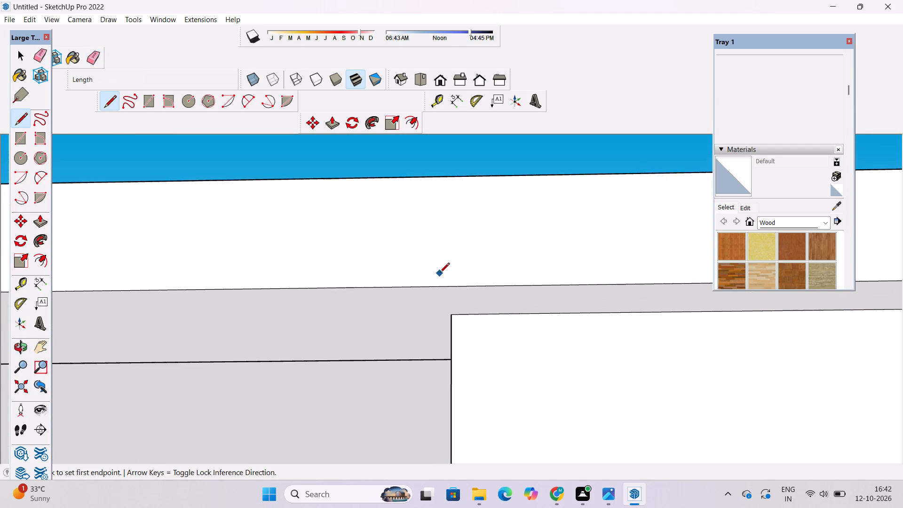
scroll(440, 273, up, 4)
click(454, 325)
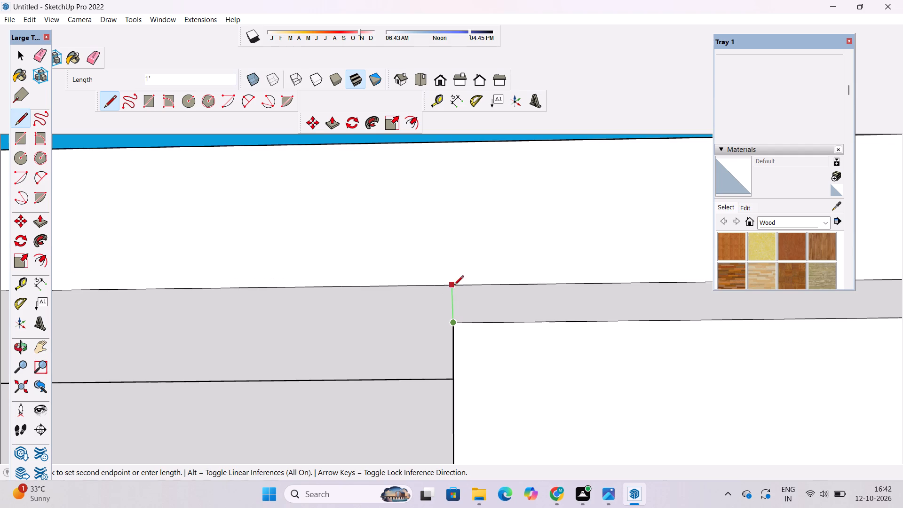
click(454, 286)
Draw a 3' vertical line up the front frame's top band, from the end of the right underside line to the roof edge.
click(451, 286)
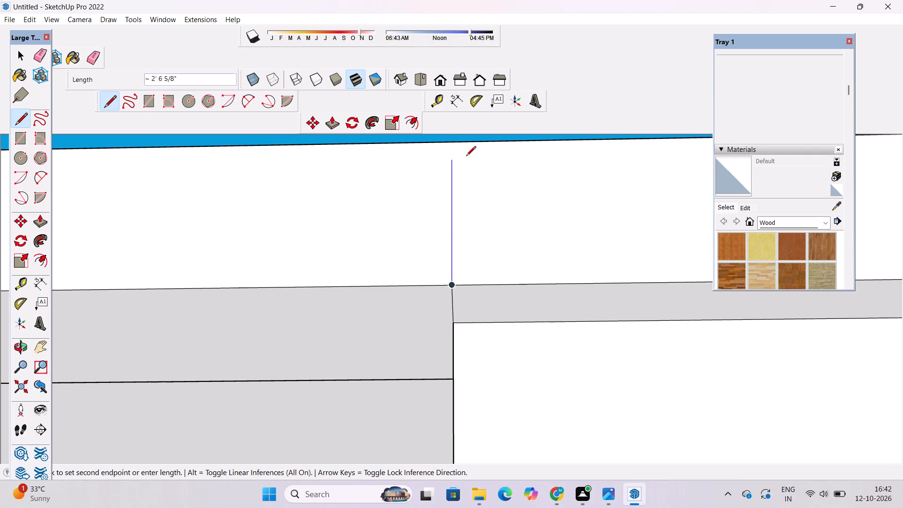
click(452, 143)
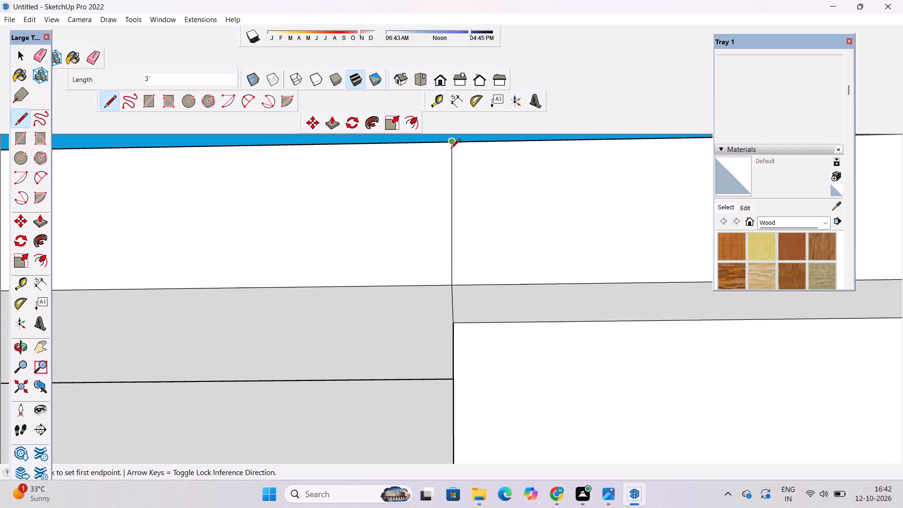
Draw a 32' 6" line across the upper roof from the top of the right vertical frame line to the rear edge.
key(o)
scroll(442, 174, down, 7)
drag(444, 213, 449, 317)
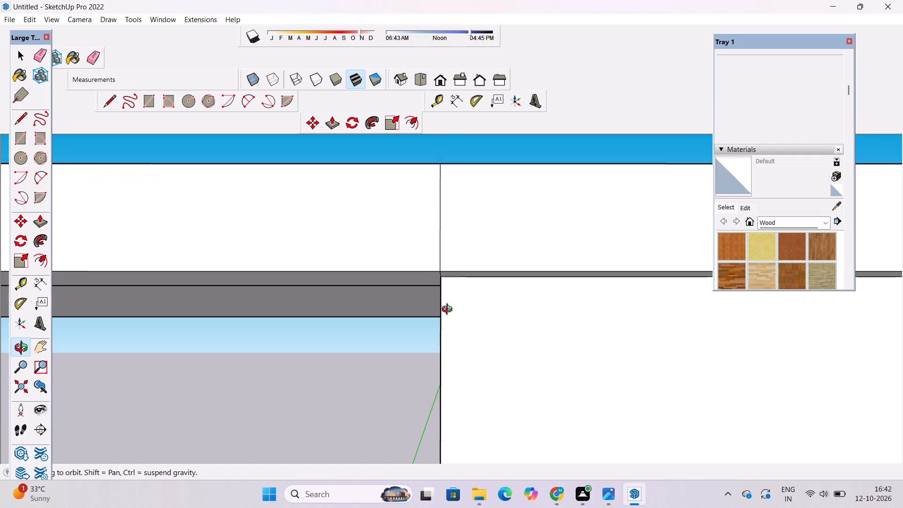
scroll(429, 245, down, 13)
drag(476, 234, 479, 367)
shift+drag(439, 333, 451, 331)
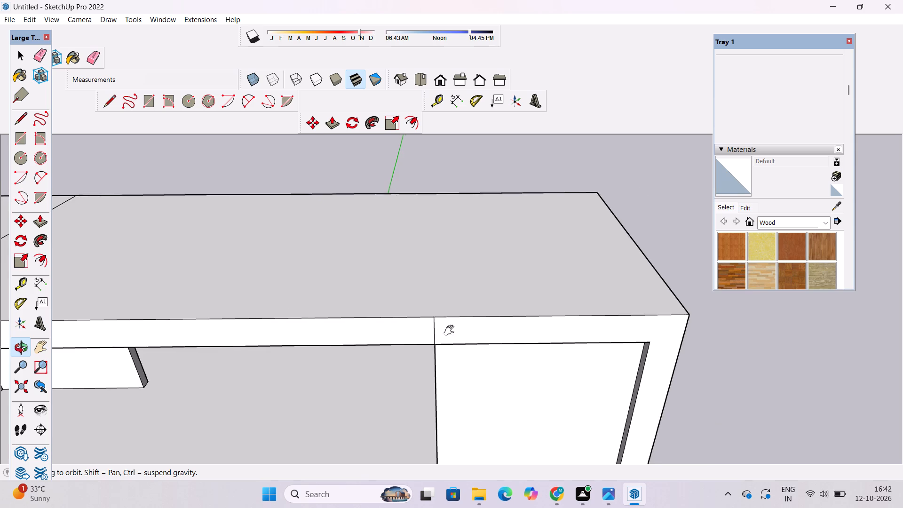
shift+drag(451, 331, 517, 322)
drag(517, 322, 515, 345)
drag(515, 345, 504, 371)
key(l)
scroll(487, 340, up, 5)
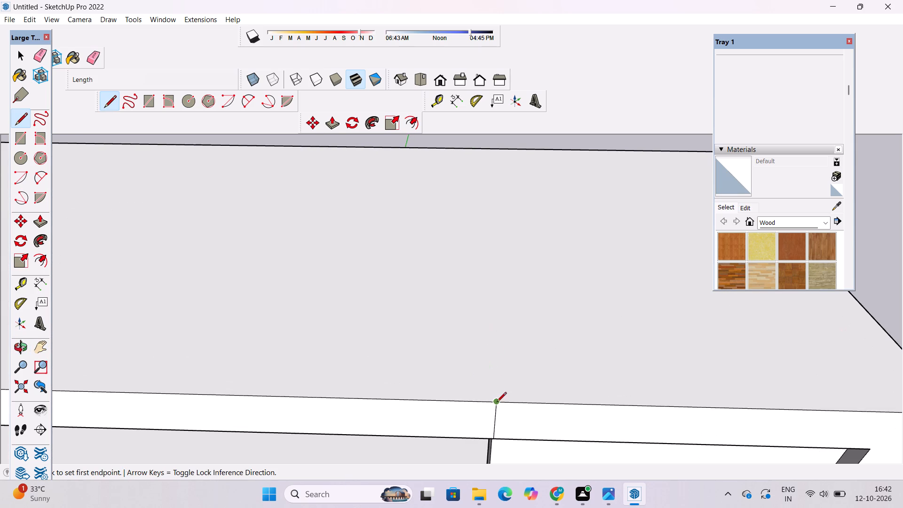
click(495, 401)
scroll(493, 364, down, 5)
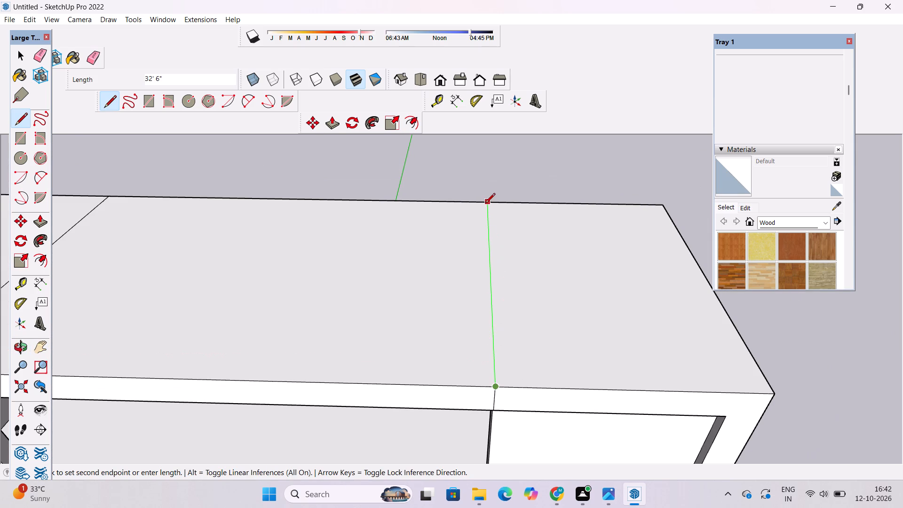
click(486, 204)
key(space)
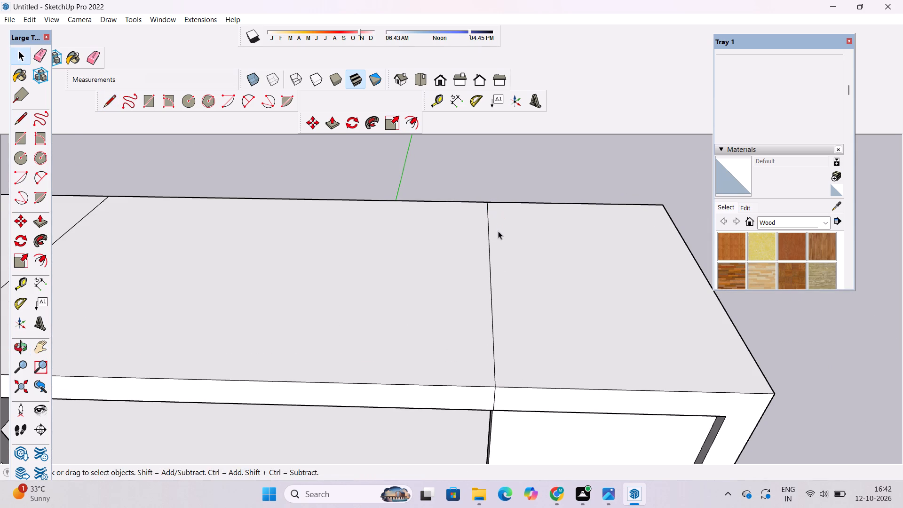
Examine the top storey's divided front frame and roof from the front, from behind and from above.
key(o)
scroll(514, 256, down, 4)
shift+drag(428, 317, 521, 291)
drag(478, 353, 507, 142)
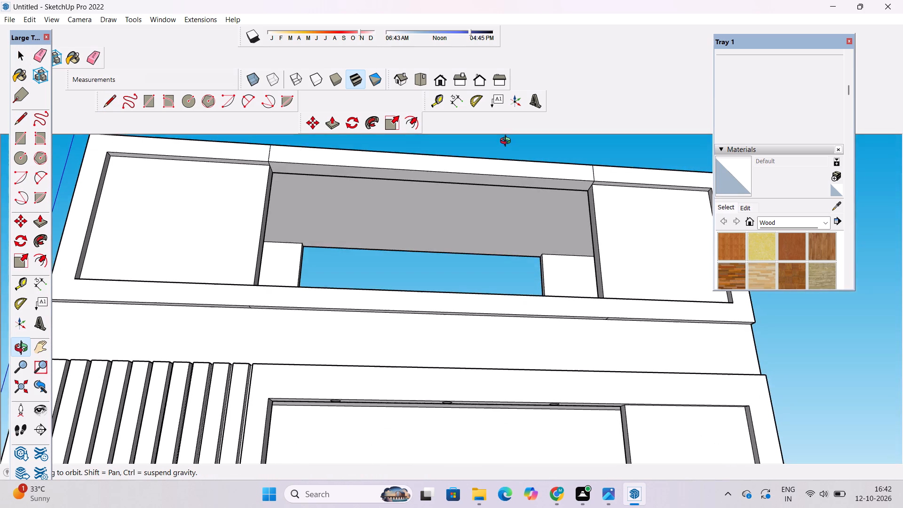
drag(508, 183, 484, 325)
scroll(455, 228, down, 6)
shift+drag(454, 227, 448, 267)
drag(531, 256, 445, 260)
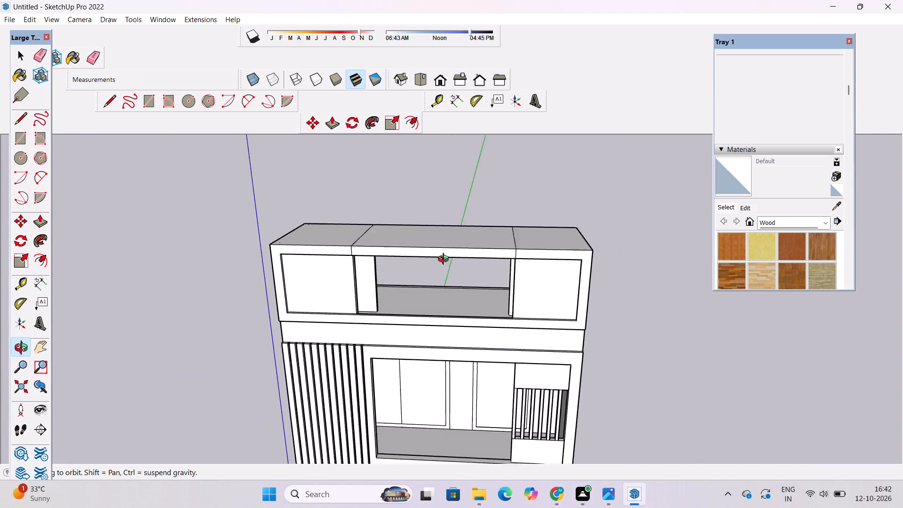
drag(445, 260, 153, 259)
drag(446, 220, 378, 221)
drag(546, 289, 448, 256)
drag(448, 256, 374, 194)
drag(433, 239, 436, 264)
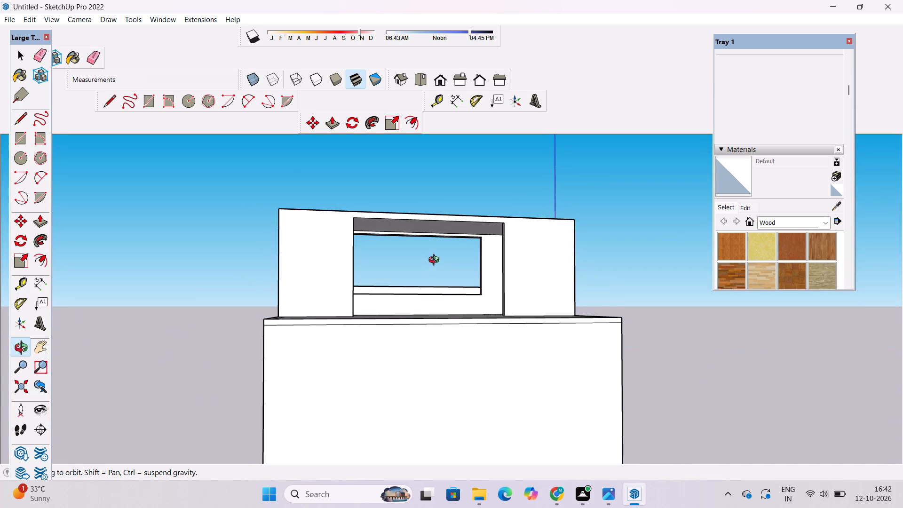
scroll(436, 261, down, 4)
drag(479, 228, 452, 264)
drag(439, 244, 430, 172)
drag(436, 222, 447, 331)
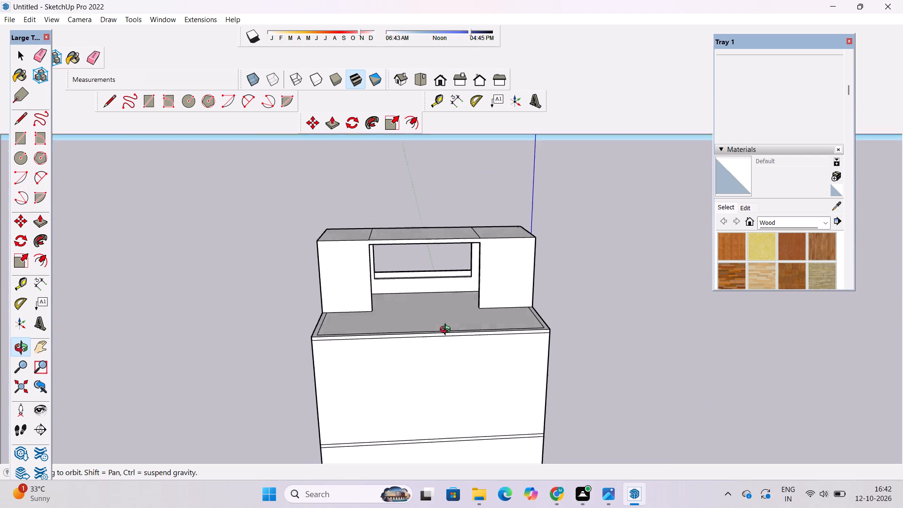
drag(447, 331, 446, 327)
scroll(395, 276, up, 3)
drag(428, 229, 413, 308)
scroll(388, 283, up, 4)
shift+drag(404, 267, 398, 272)
scroll(417, 253, down, 5)
drag(421, 291, 416, 336)
scroll(361, 281, up, 5)
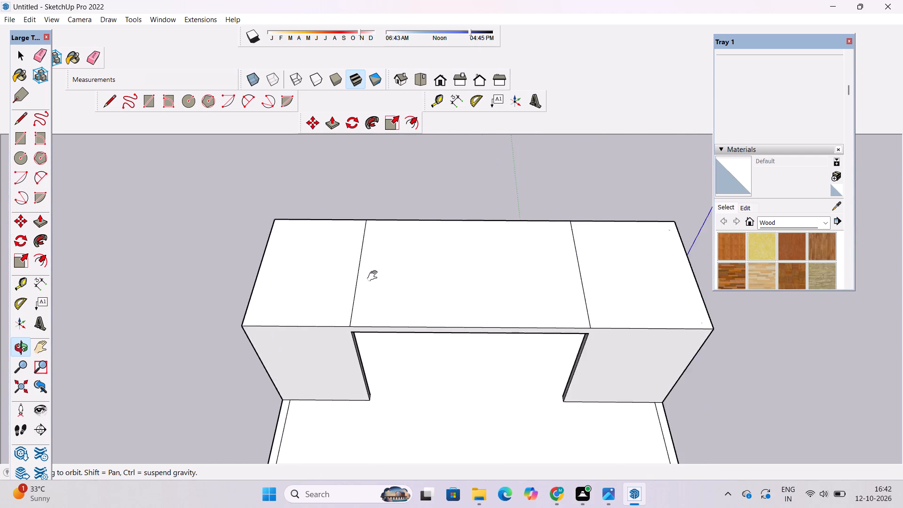
shift+drag(374, 276, 364, 279)
drag(364, 279, 370, 280)
Place a guide line on the upper roof, offset 2' from the right dividing line towards the centre.
key(t)
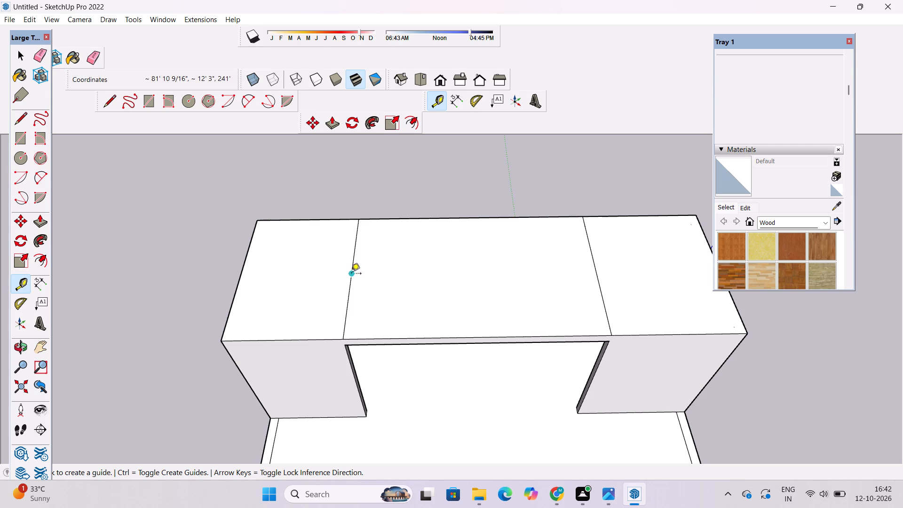
click(351, 274)
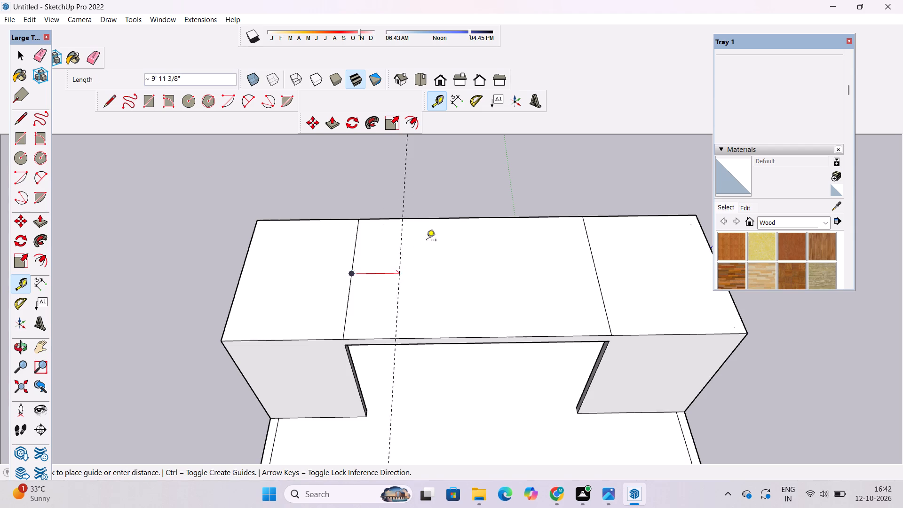
scroll(426, 230, down, 1)
scroll(426, 230, up, 1)
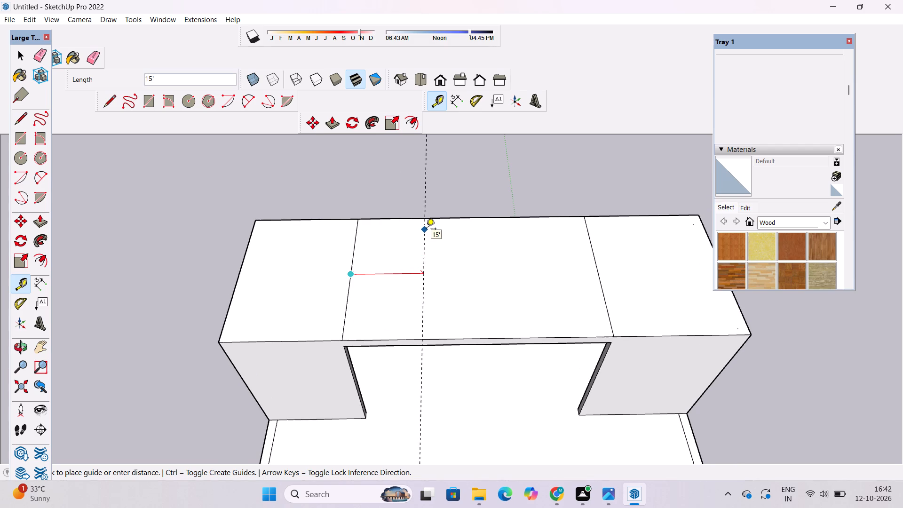
scroll(425, 230, up, 1)
scroll(425, 229, down, 2)
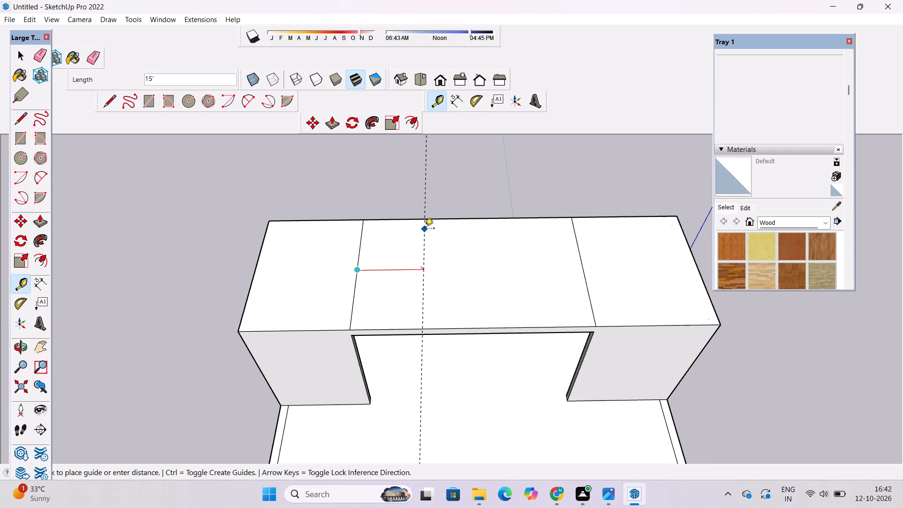
scroll(425, 229, up, 3)
scroll(425, 229, down, 3)
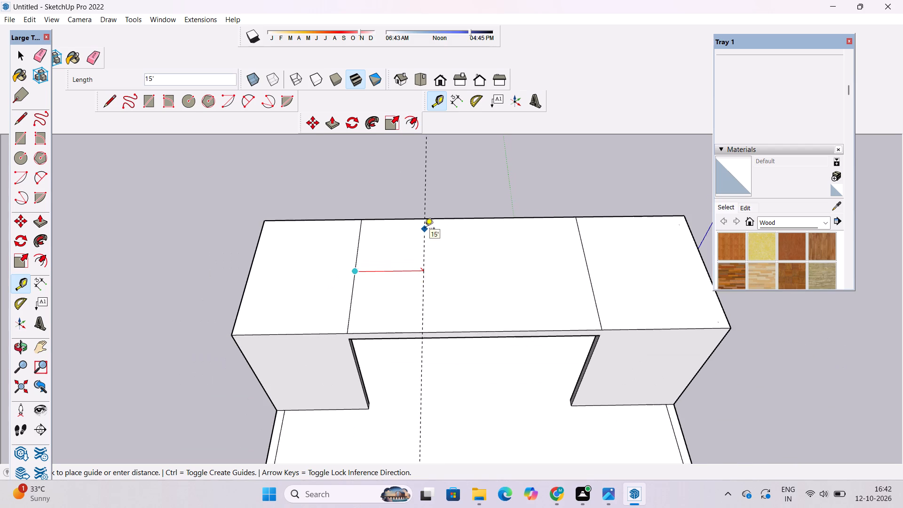
scroll(425, 229, up, 2)
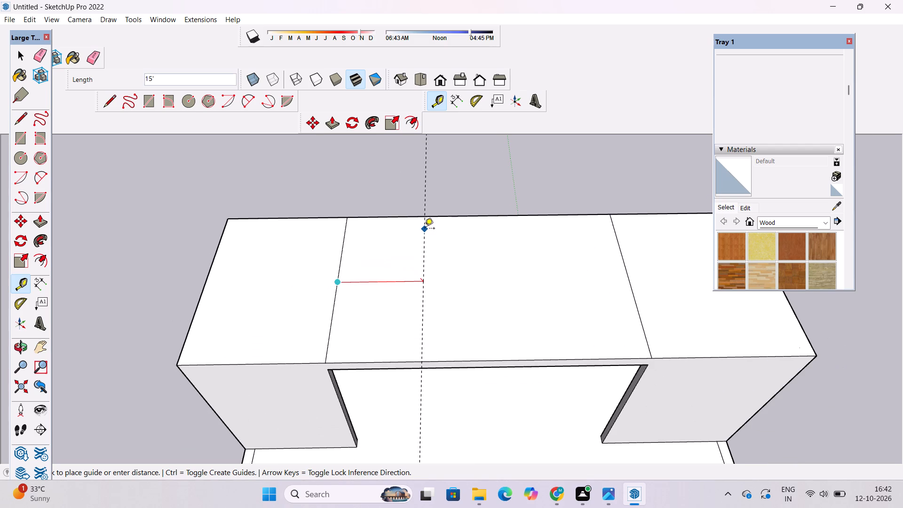
scroll(425, 229, down, 2)
scroll(425, 229, up, 3)
scroll(425, 229, down, 4)
scroll(425, 229, up, 2)
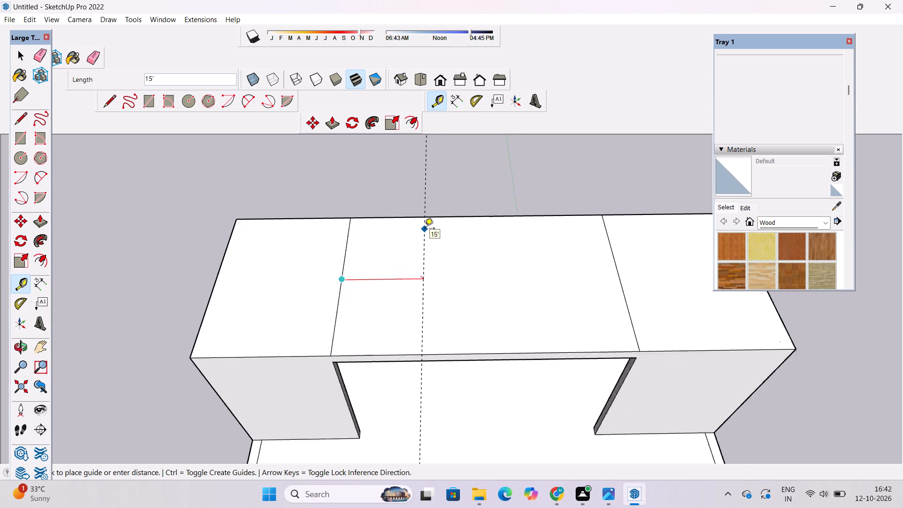
scroll(425, 229, up, 1)
scroll(425, 229, down, 1)
scroll(425, 229, up, 1)
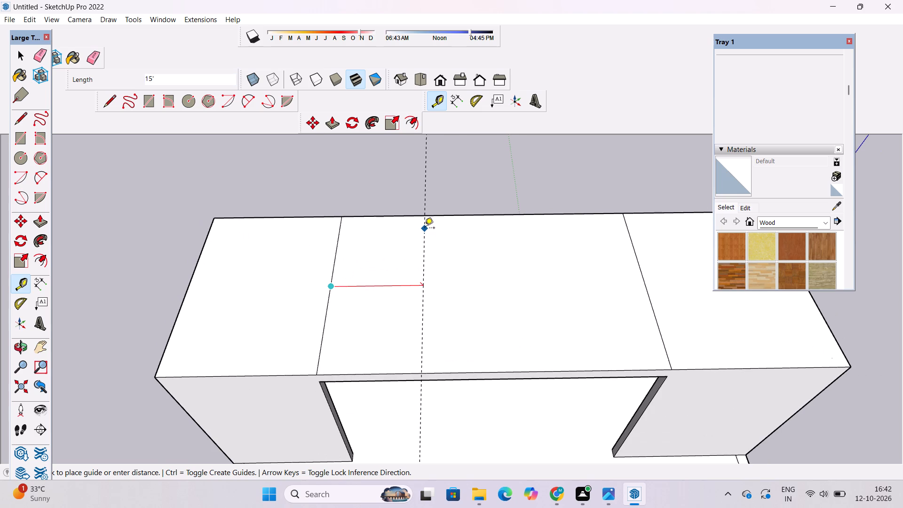
scroll(425, 229, down, 3)
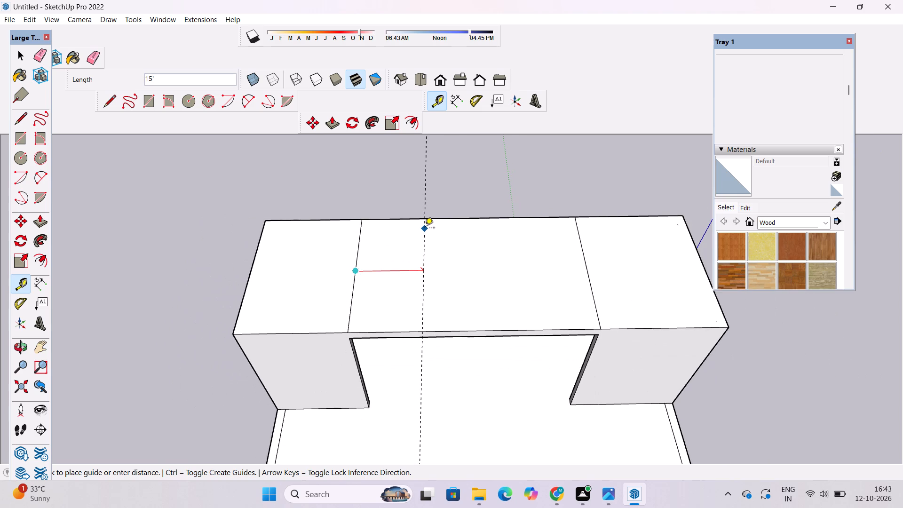
scroll(424, 228, down, 1)
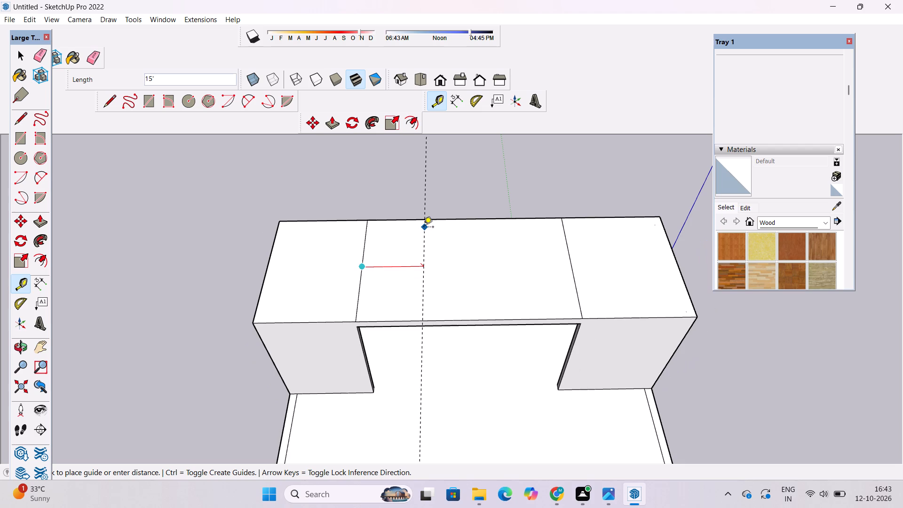
scroll(424, 228, down, 3)
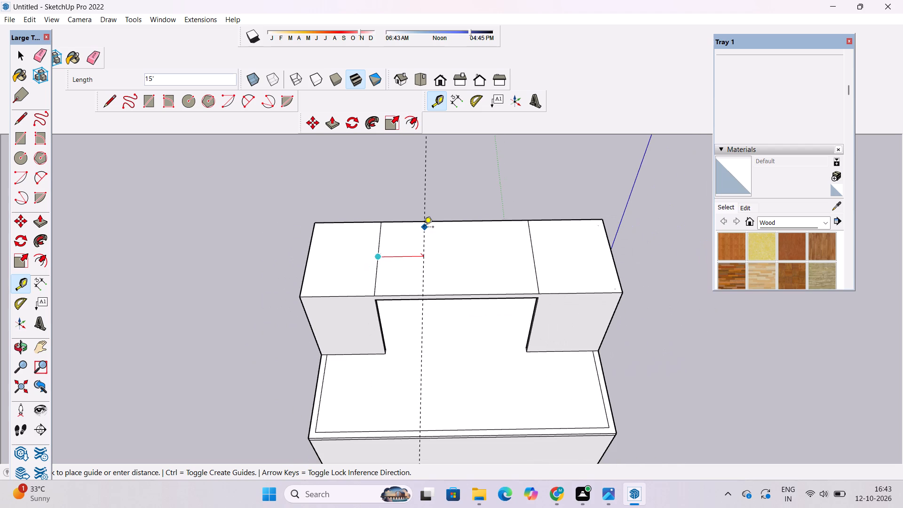
scroll(424, 228, up, 1)
scroll(424, 228, down, 1)
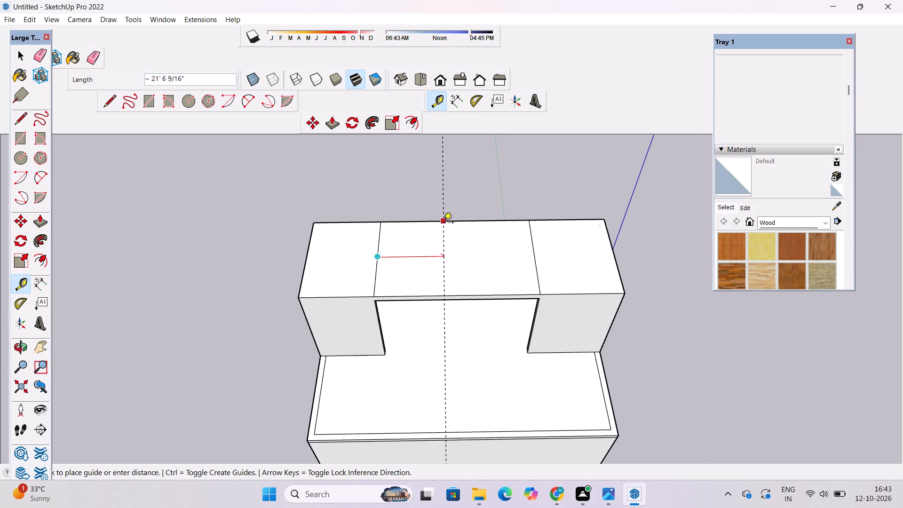
scroll(410, 244, up, 4)
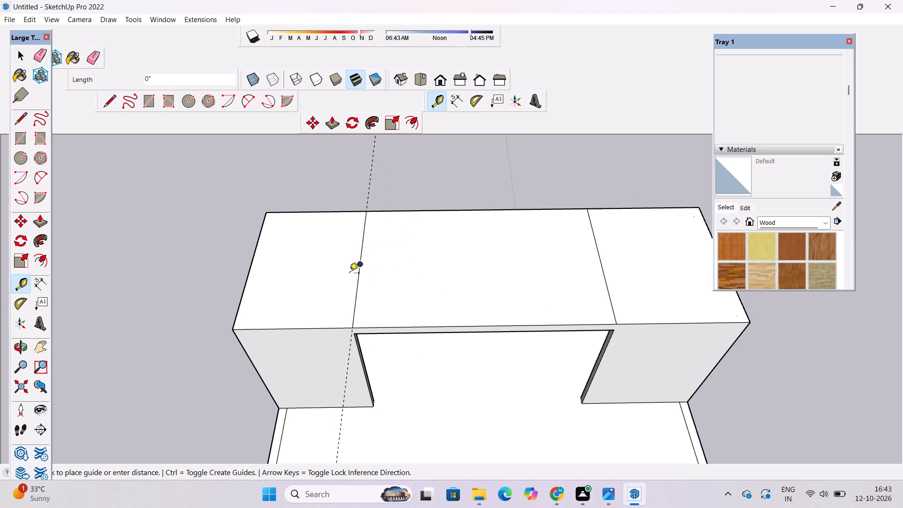
scroll(349, 284, down, 1)
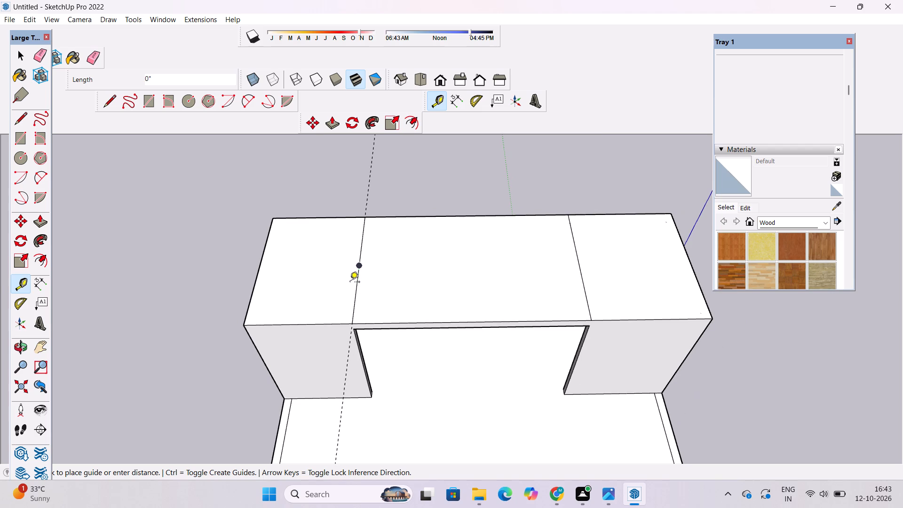
scroll(350, 281, up, 1)
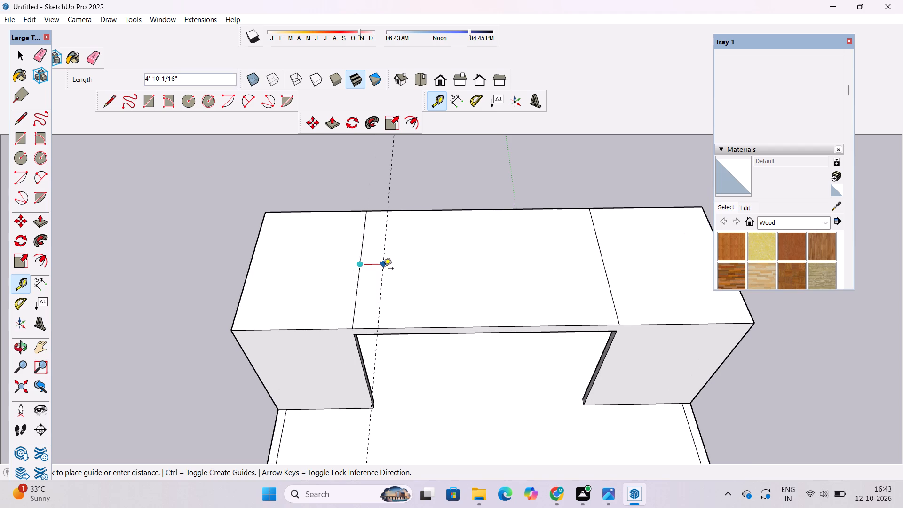
text(2')
key(Return)
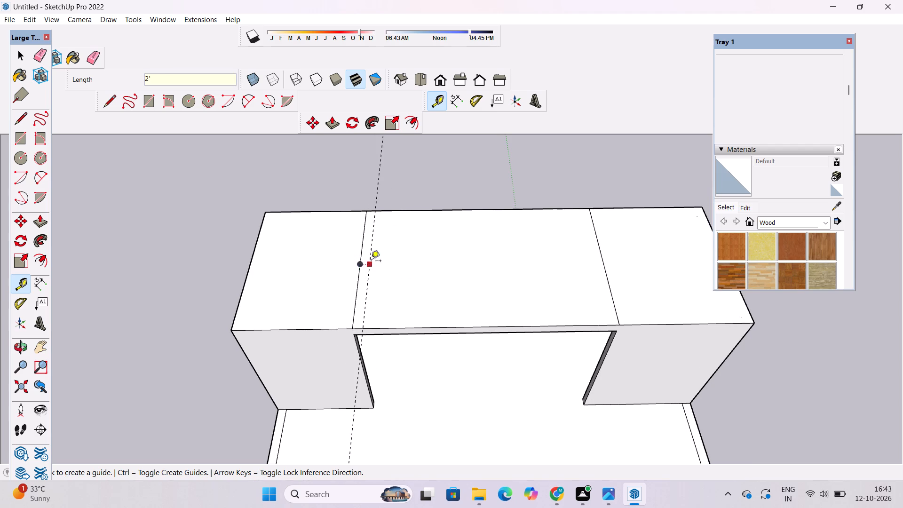
Examine the building and the new roof guide in the standard front and top views.
scroll(380, 251, down, 3)
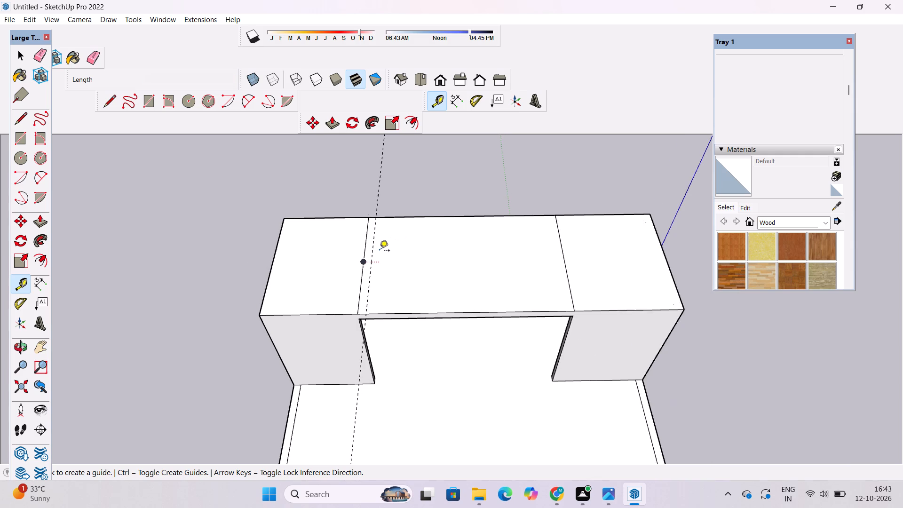
scroll(340, 217, down, 6)
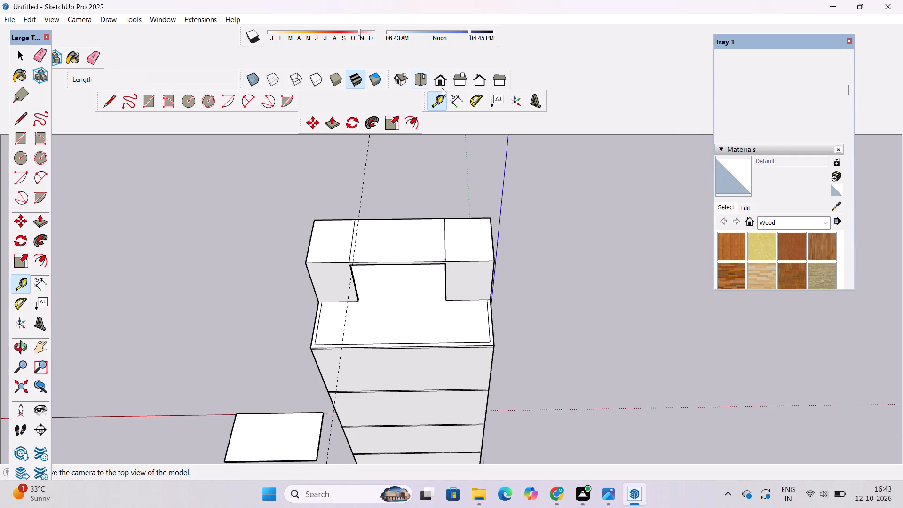
click(442, 80)
scroll(437, 285, down, 7)
scroll(427, 313, up, 3)
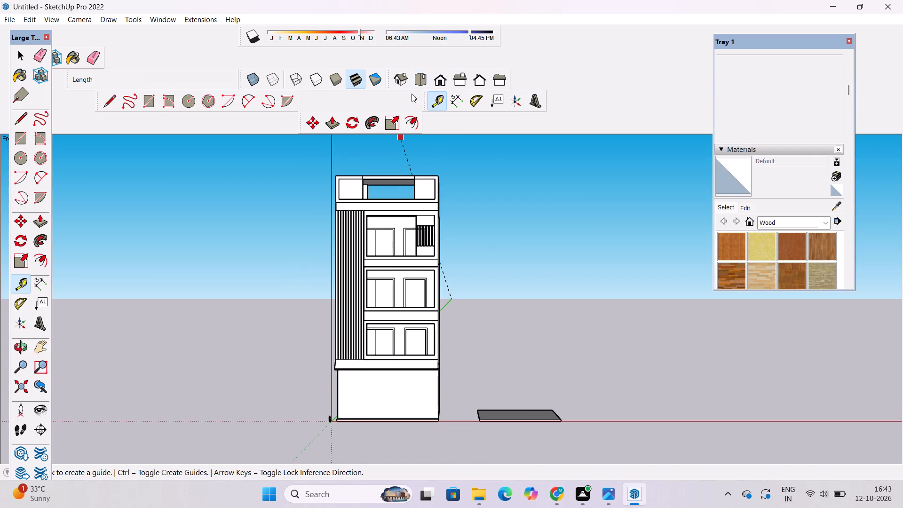
click(417, 79)
scroll(418, 265, down, 4)
scroll(403, 390, up, 8)
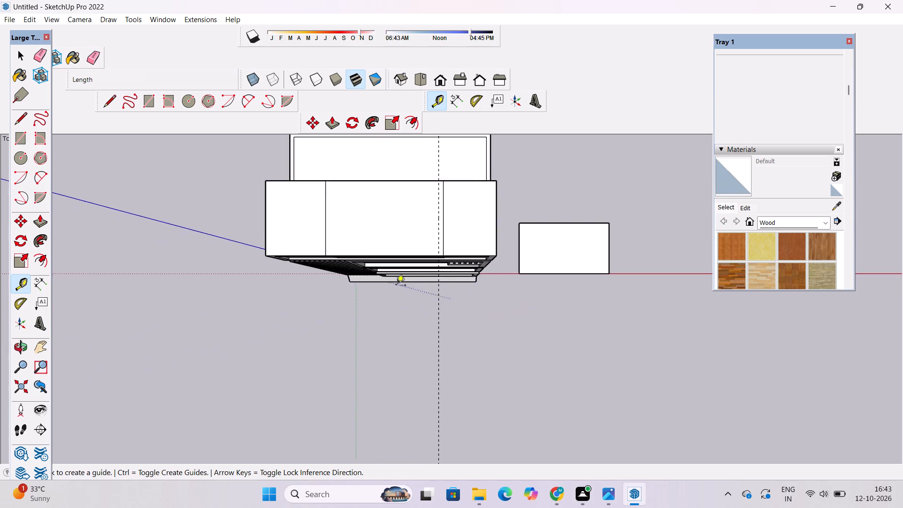
scroll(396, 286, up, 7)
scroll(435, 249, down, 5)
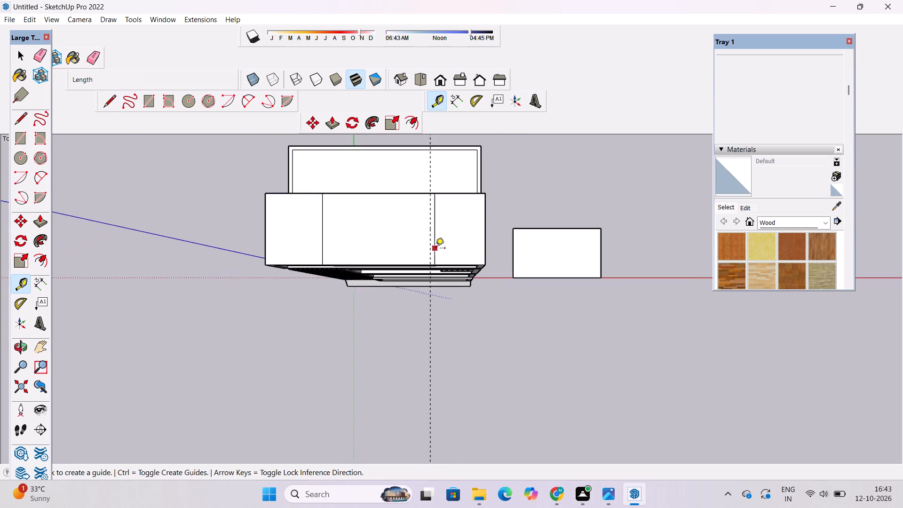
scroll(436, 249, down, 2)
scroll(436, 258, up, 2)
Place a second roof guide line parallel to the first, offset 3' from it towards the centre of the roof.
key(o)
scroll(430, 246, down, 2)
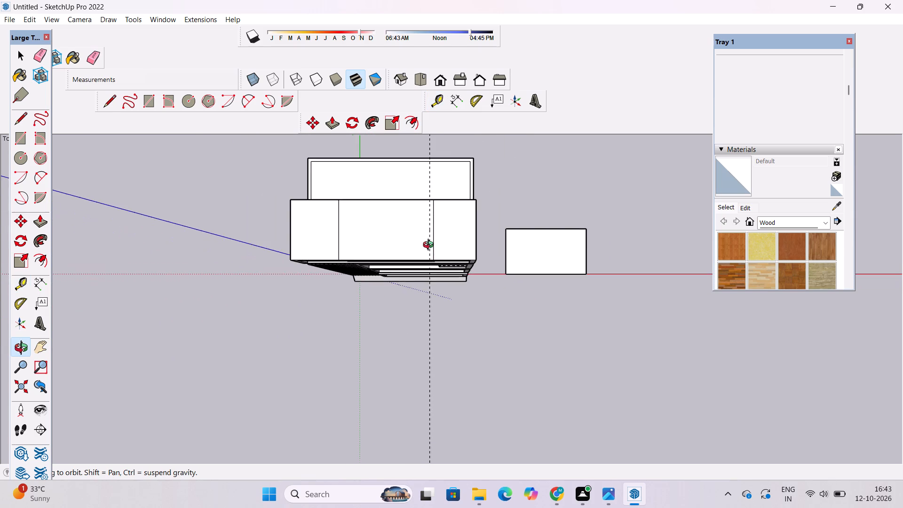
scroll(430, 246, down, 2)
drag(412, 318, 472, 179)
drag(449, 239, 340, 347)
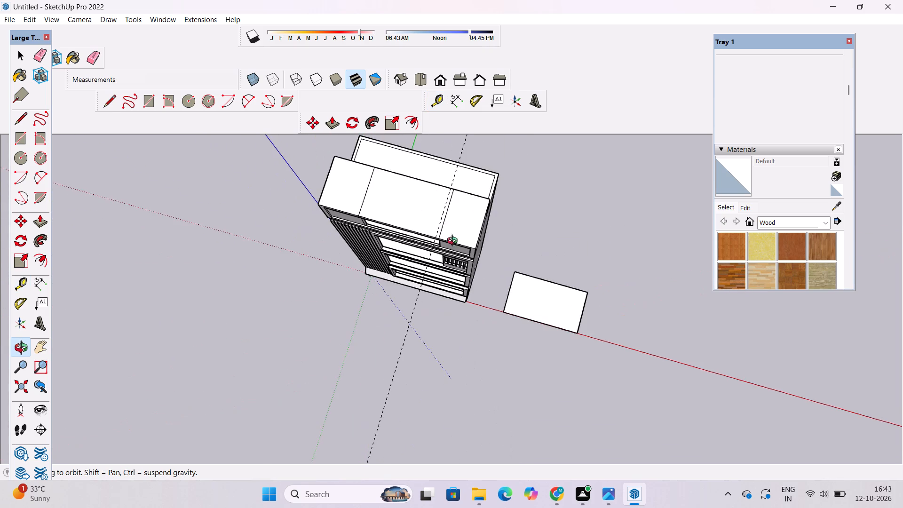
scroll(454, 223, up, 8)
shift+drag(440, 212, 449, 274)
drag(447, 276, 483, 246)
scroll(458, 238, up, 3)
shift+drag(451, 232, 470, 249)
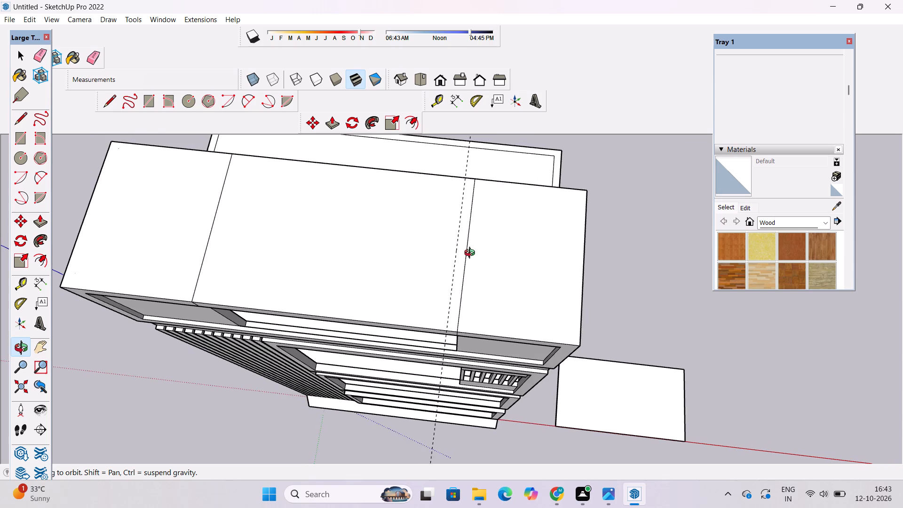
click(471, 254)
key(t)
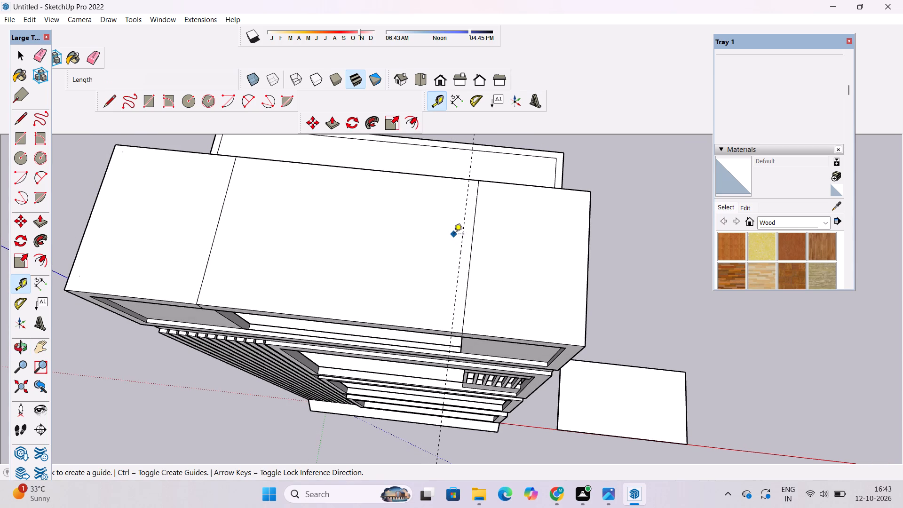
scroll(454, 232, up, 1)
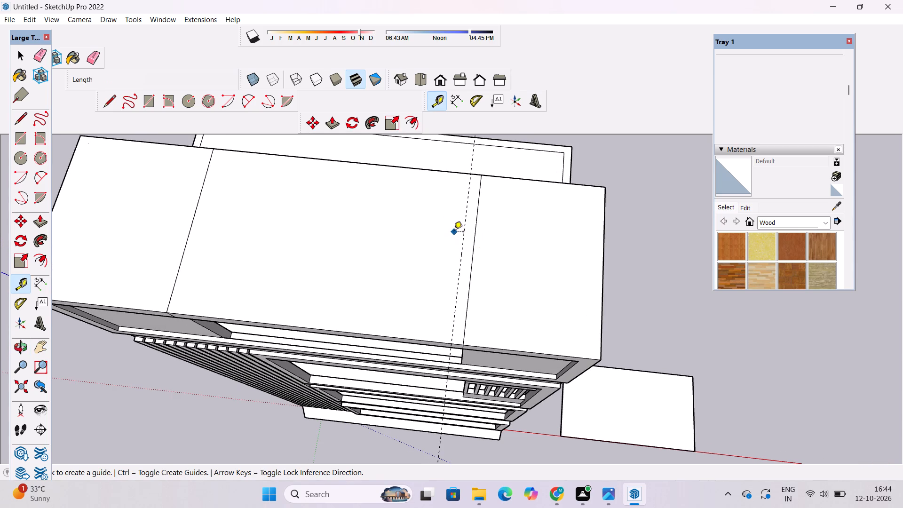
scroll(454, 232, down, 1)
scroll(459, 234, up, 1)
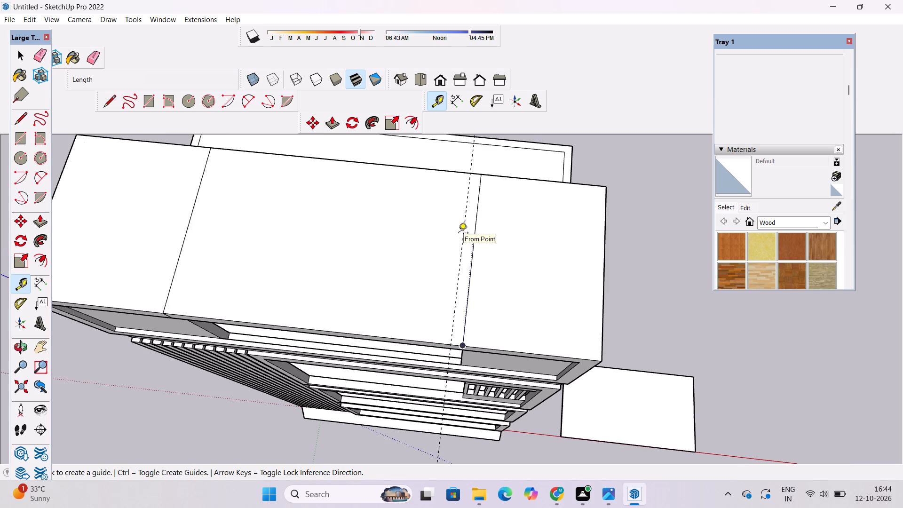
scroll(459, 234, up, 1)
scroll(459, 234, down, 2)
scroll(466, 214, up, 4)
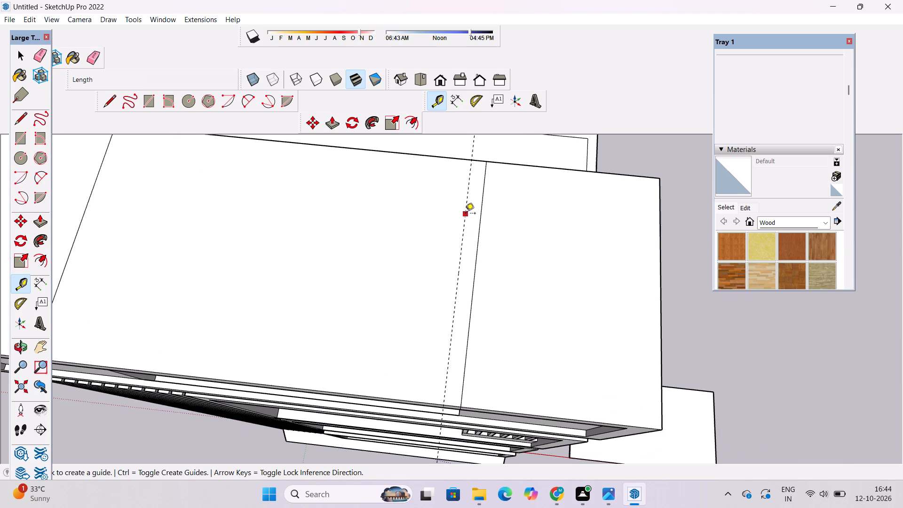
click(466, 214)
scroll(427, 221, down, 2)
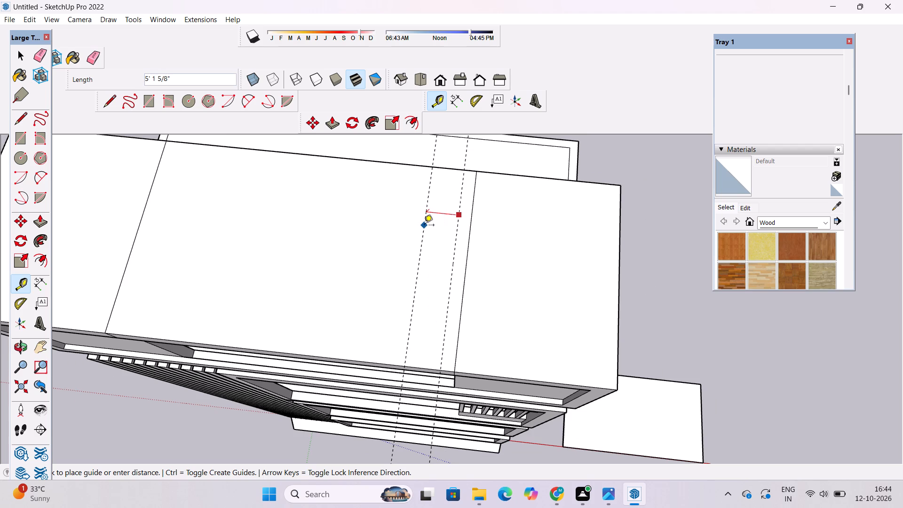
text(3')
key(Return)
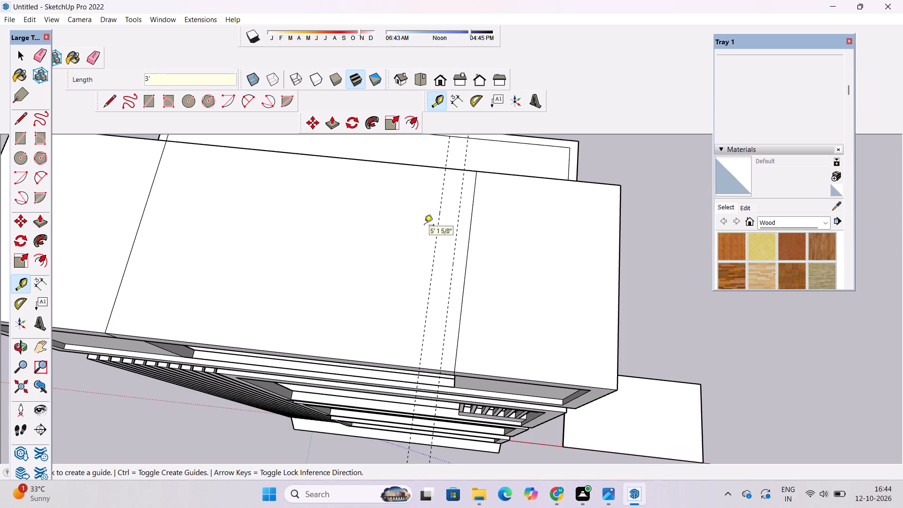
Undo the last two guide lines placed on the upper roof beside the right dividing line.
scroll(413, 207, down, 2)
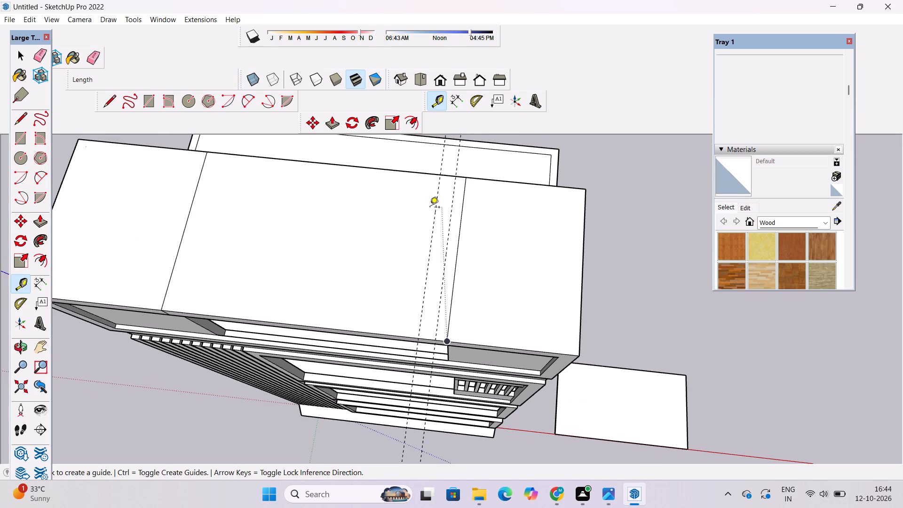
scroll(424, 151, down, 2)
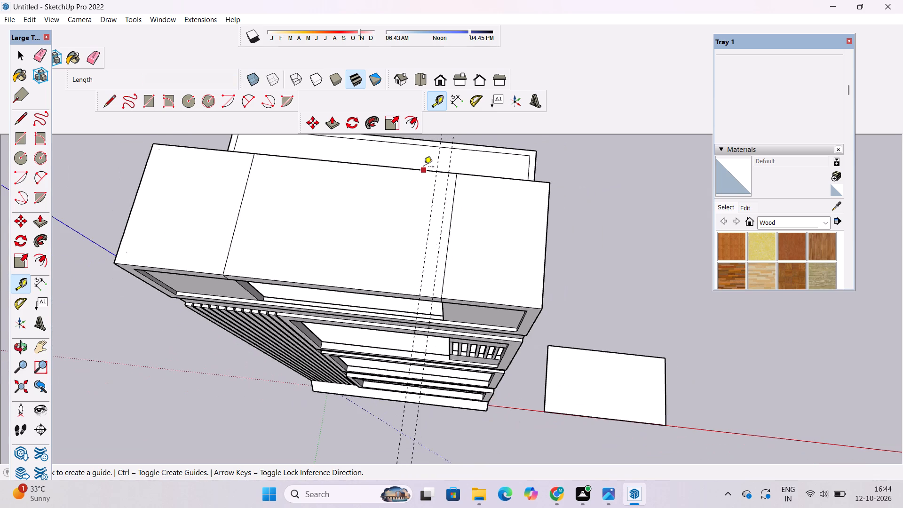
scroll(424, 167, up, 1)
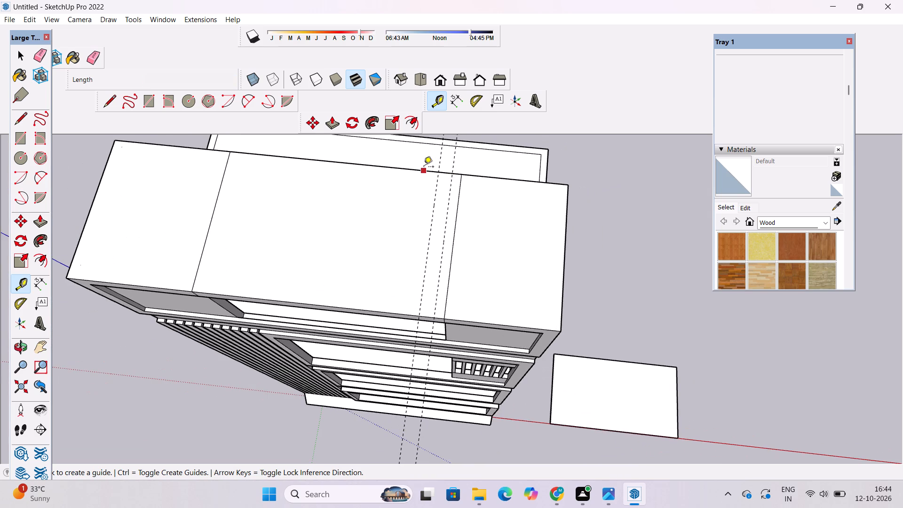
scroll(422, 178, down, 2)
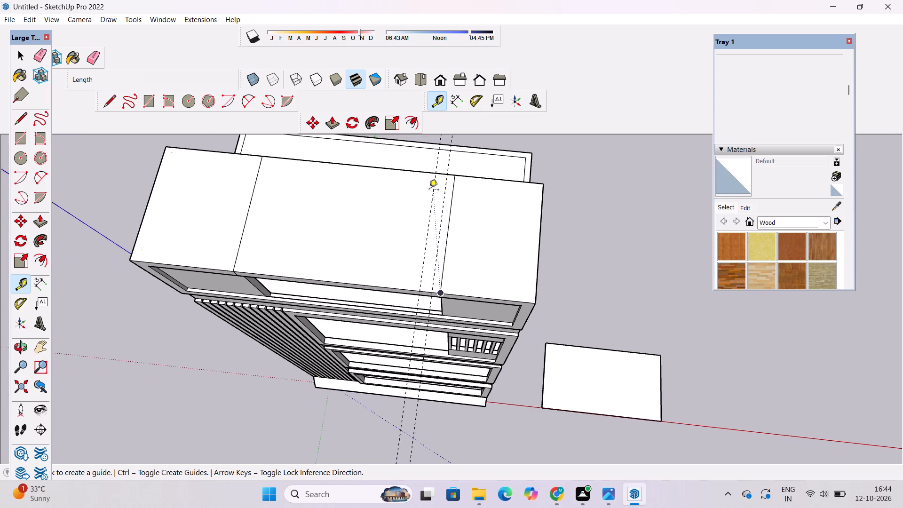
scroll(430, 192, up, 5)
scroll(429, 194, down, 3)
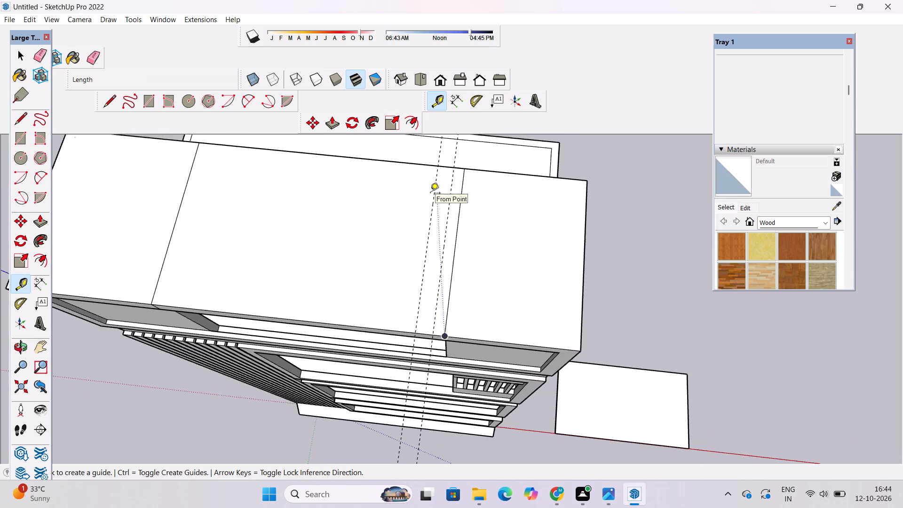
scroll(430, 194, down, 2)
scroll(430, 194, up, 4)
key(ctrl+z)
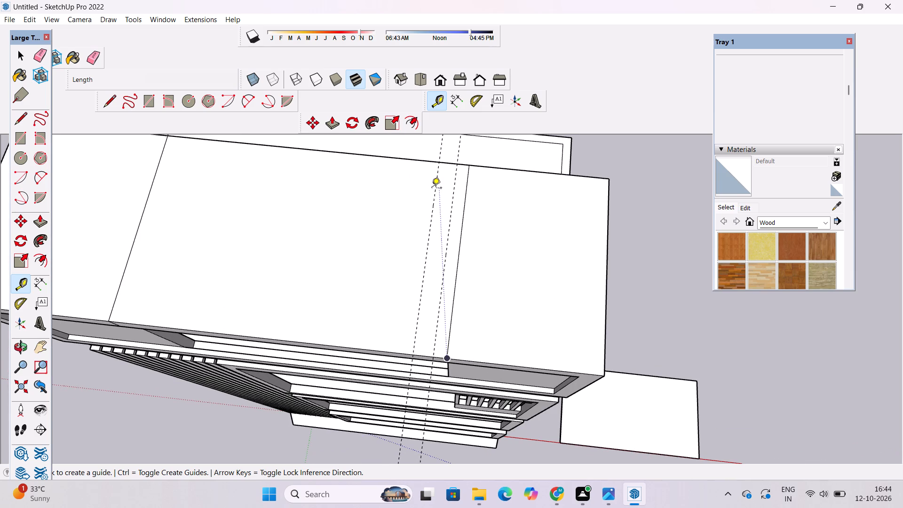
key(ctrl+z)
Place a roof guide 5' from the right dividing line towards the centre, and another 3' beyond it.
click(466, 204)
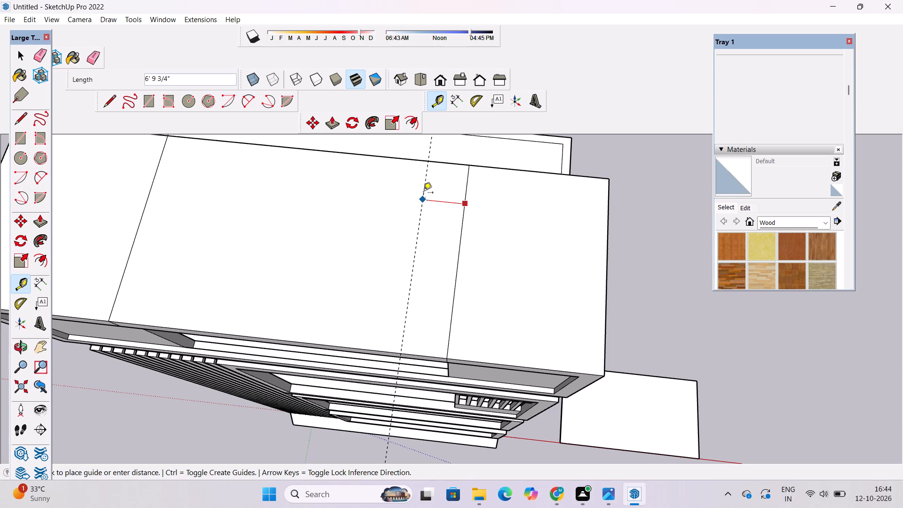
text(5')
key(Return)
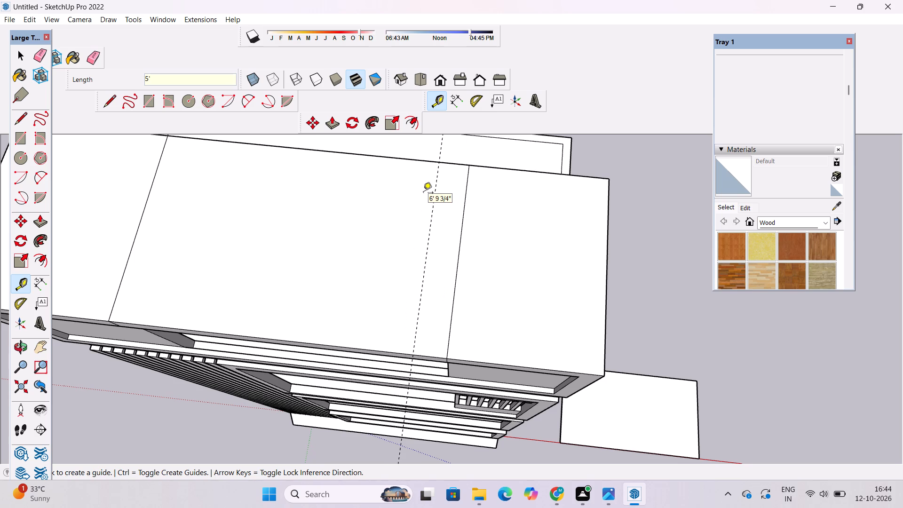
click(429, 225)
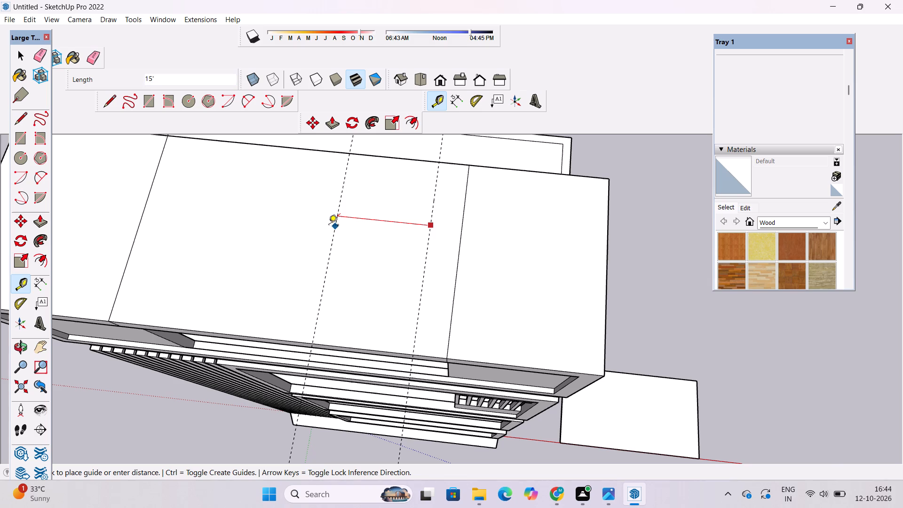
text(3')
key(Return)
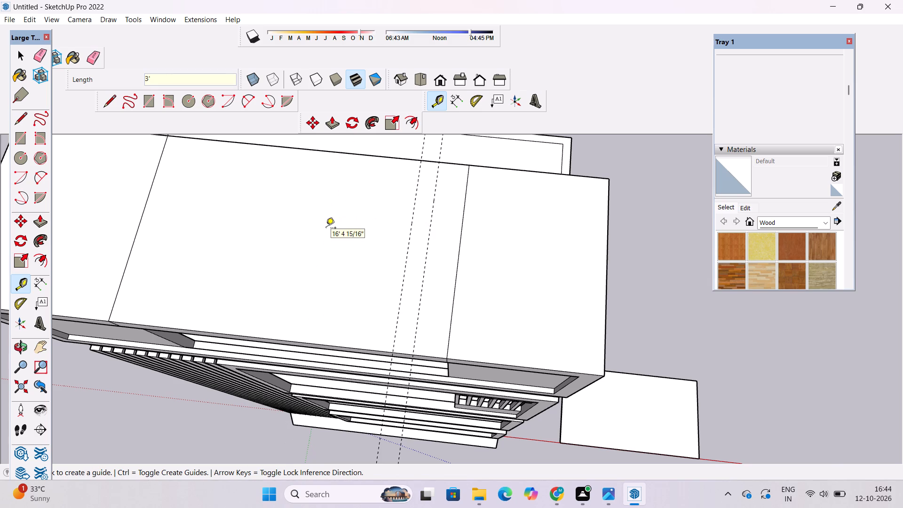
Continue the guide series towards the left dividing line with one guide 5' from the last and another 3' beyond it.
click(417, 185)
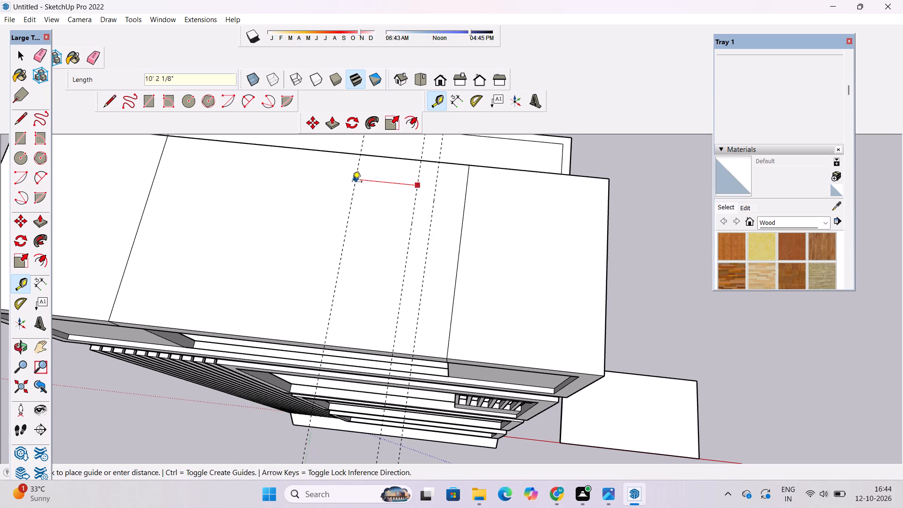
text(5')
key(Return)
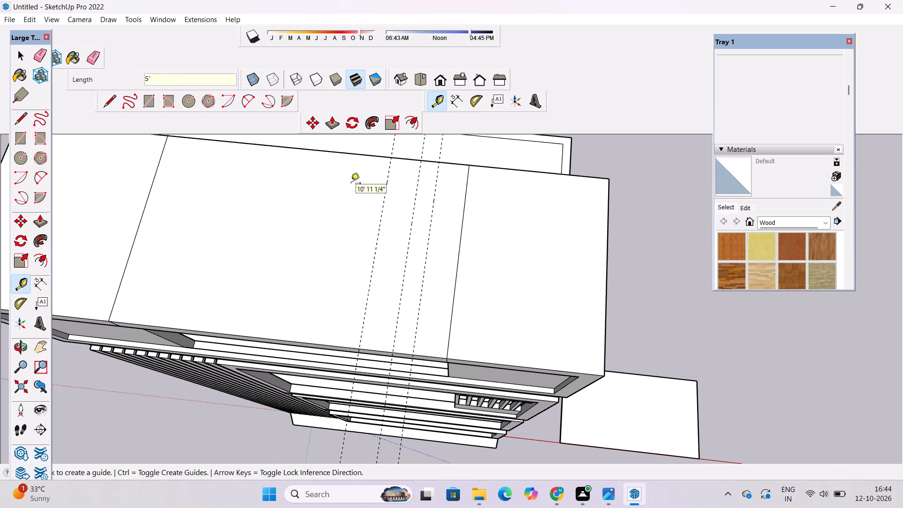
click(387, 178)
text(3')
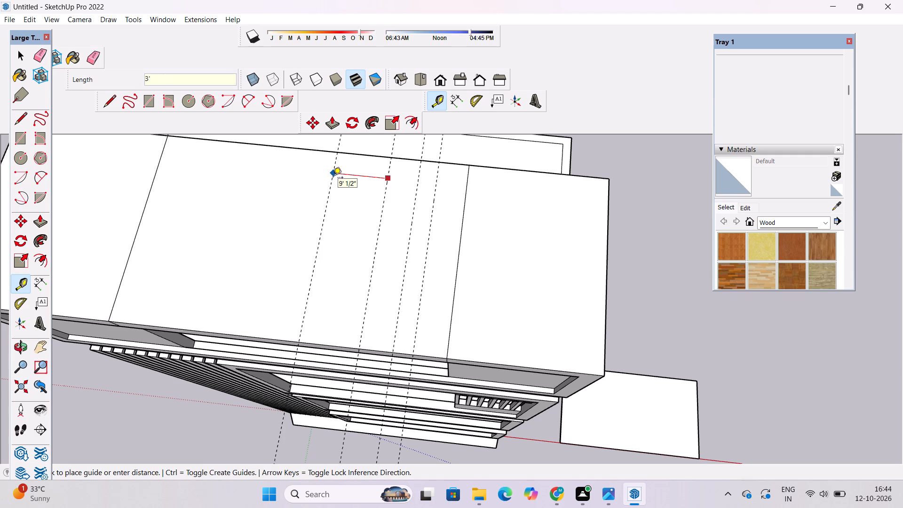
key(Return)
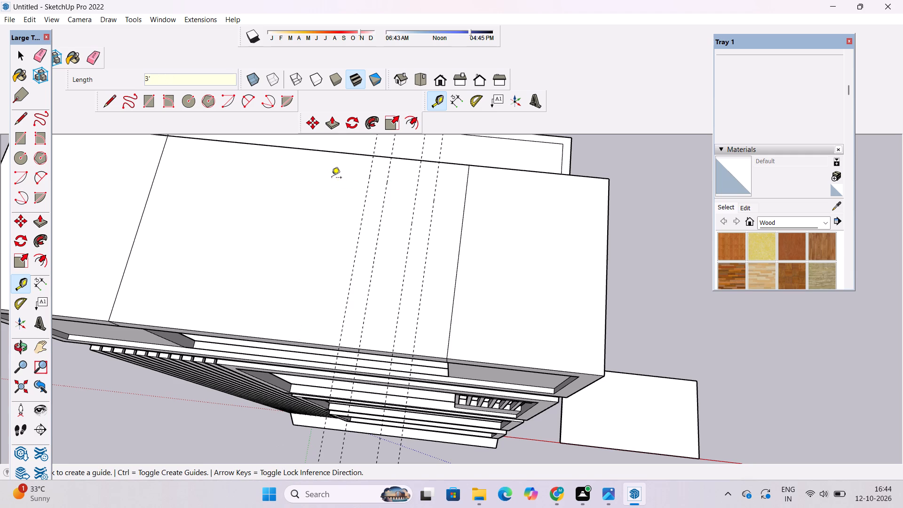
Add a third pair of parallel roof guides, offset 5' from the last guide and a further 3' towards the left dividing line.
scroll(390, 237, down, 2)
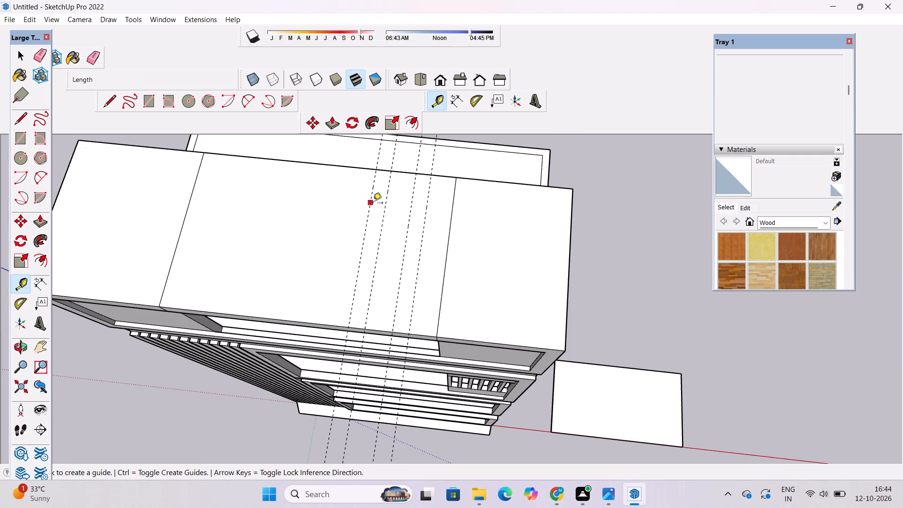
click(371, 200)
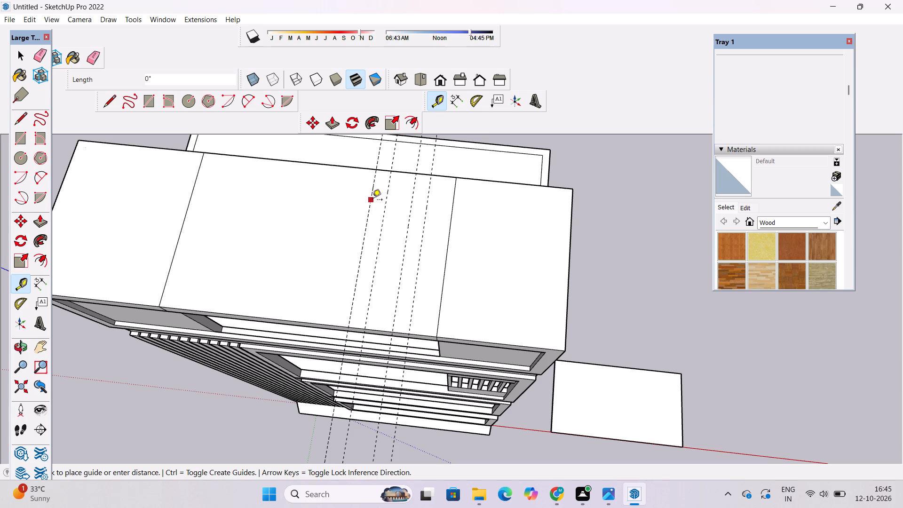
scroll(329, 198, up, 2)
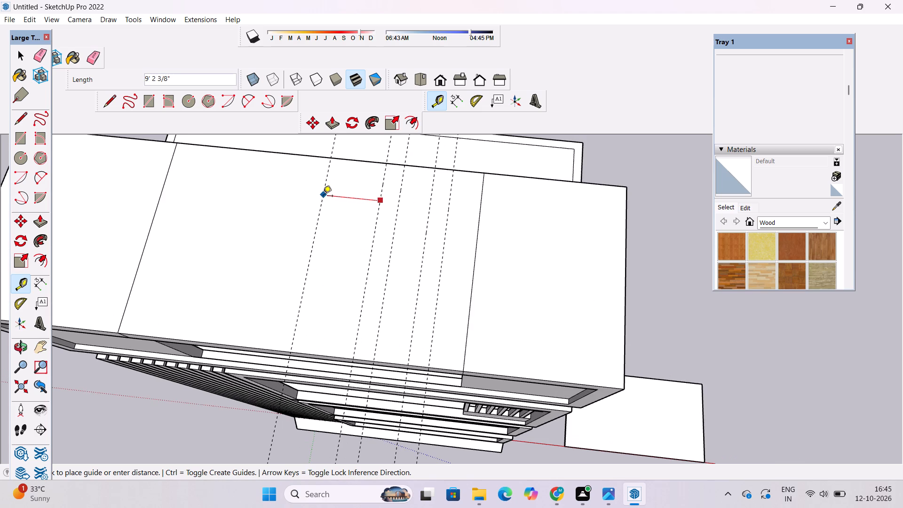
text(5')
key(Return)
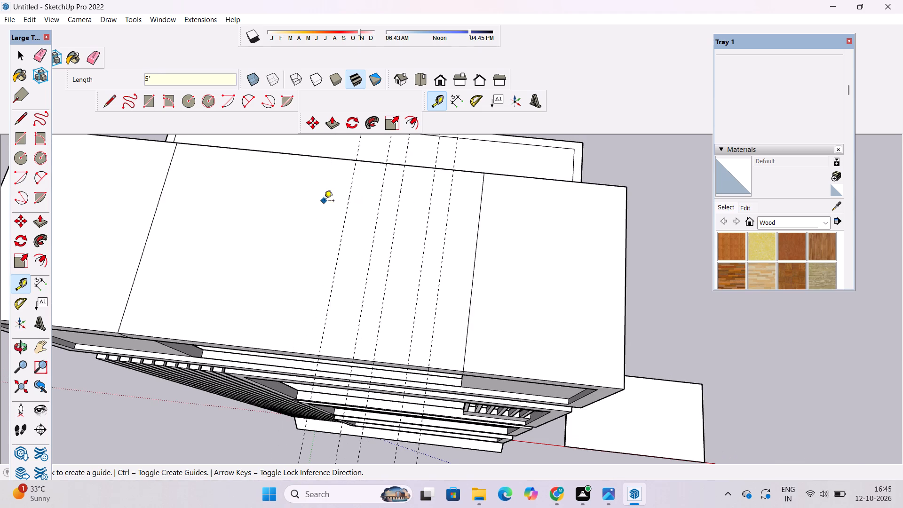
scroll(328, 209, down, 3)
scroll(350, 190, up, 4)
click(344, 198)
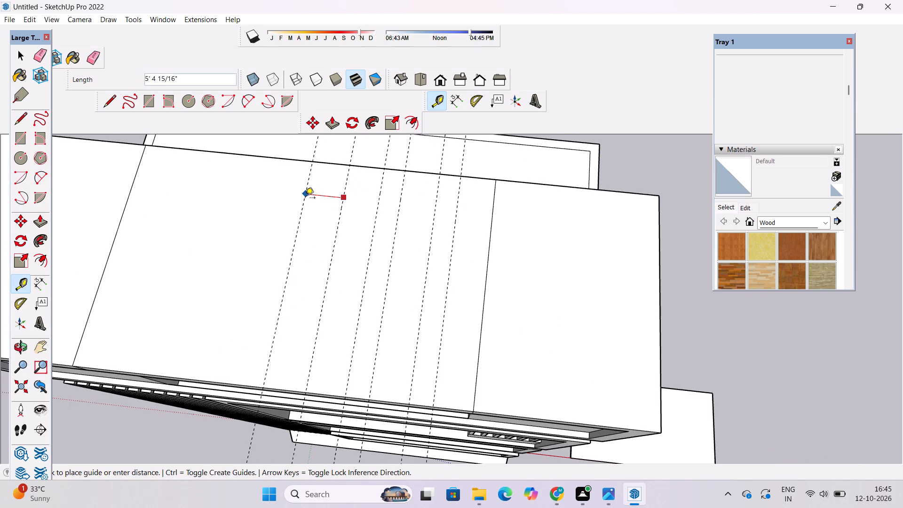
text(3')
key(Return)
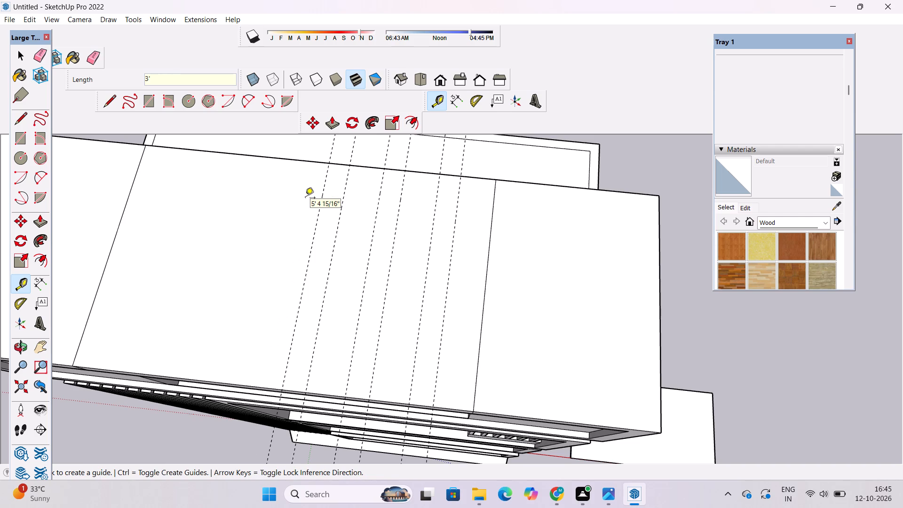
Add a fourth pair of parallel roof guides, offset 5' from the last guide and a further 3' towards the left dividing line.
scroll(296, 224, down, 1)
scroll(249, 210, down, 1)
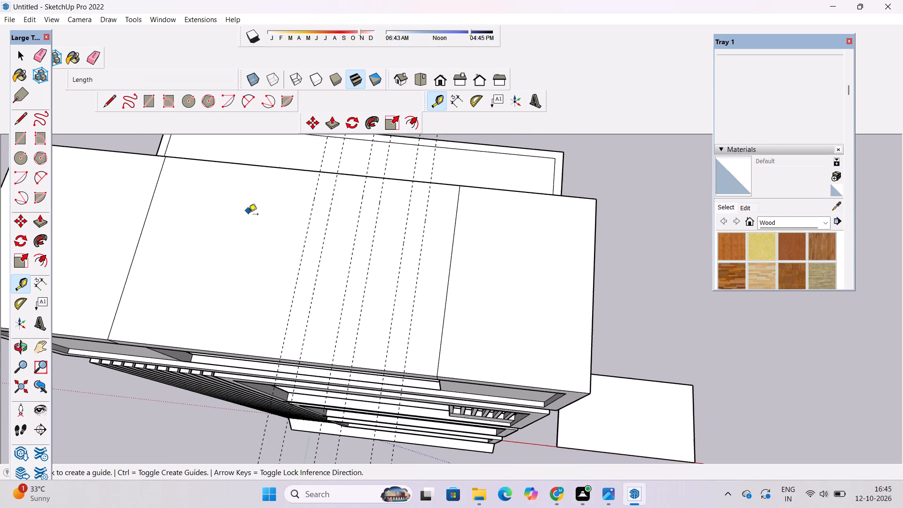
scroll(295, 218, up, 4)
click(319, 206)
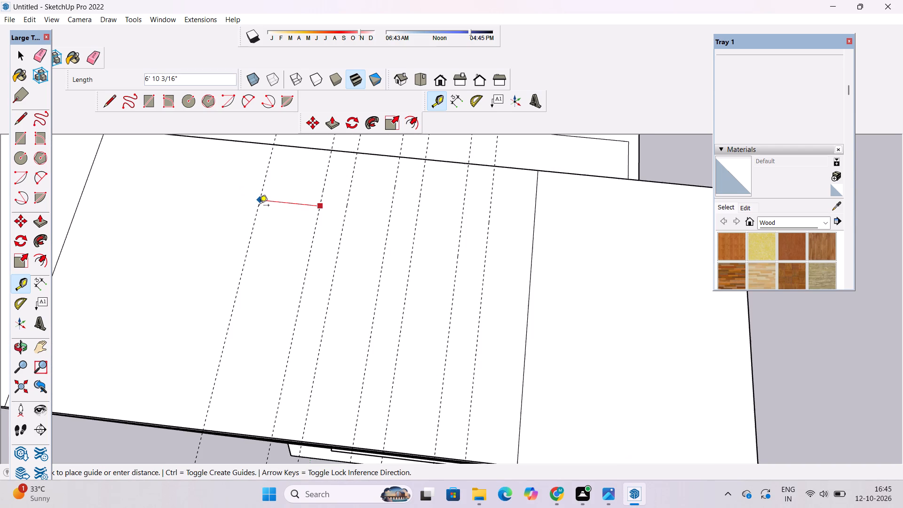
text(5')
key(Return)
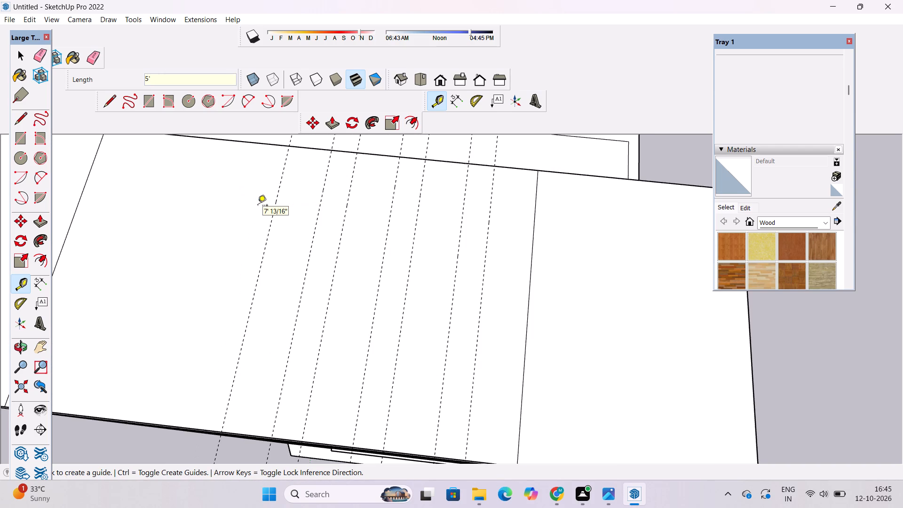
scroll(285, 224, down, 4)
scroll(286, 234, up, 2)
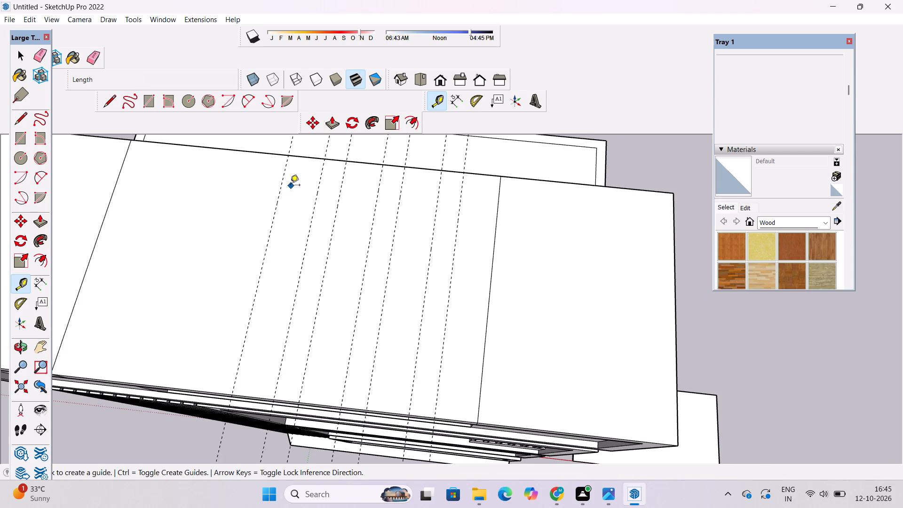
click(280, 188)
text(3')
key(Return)
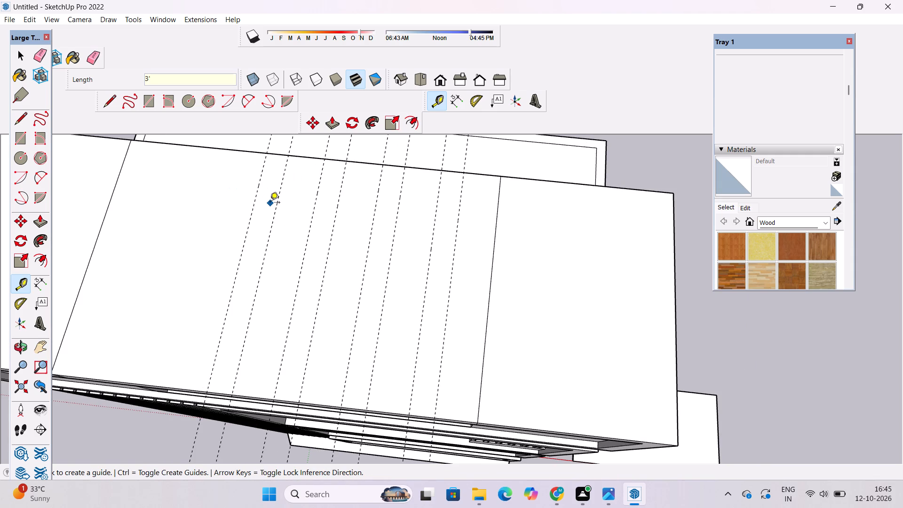
Add a fifth pair of parallel roof guides, offset 5' from the last guide and a further 3' towards the left dividing line.
scroll(319, 206, down, 4)
scroll(253, 215, up, 4)
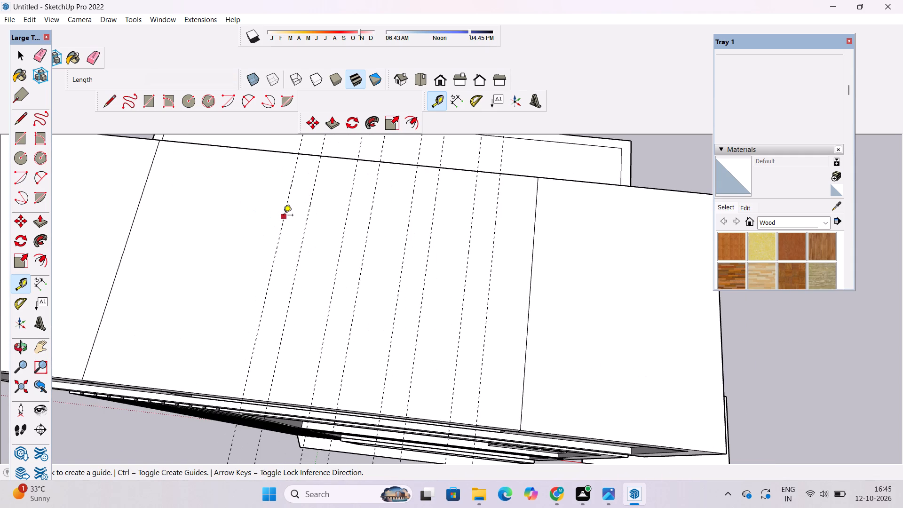
click(284, 214)
text(5')
key(Return)
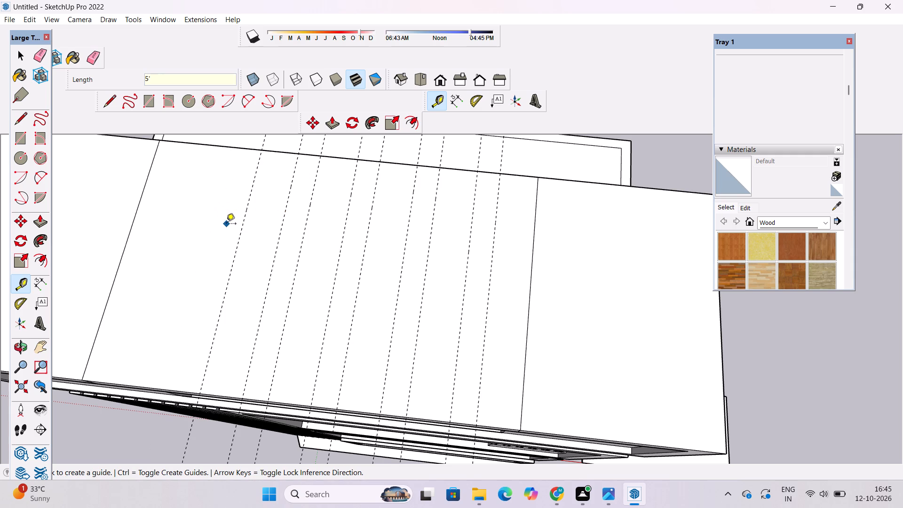
scroll(226, 229, down, 4)
scroll(238, 193, up, 7)
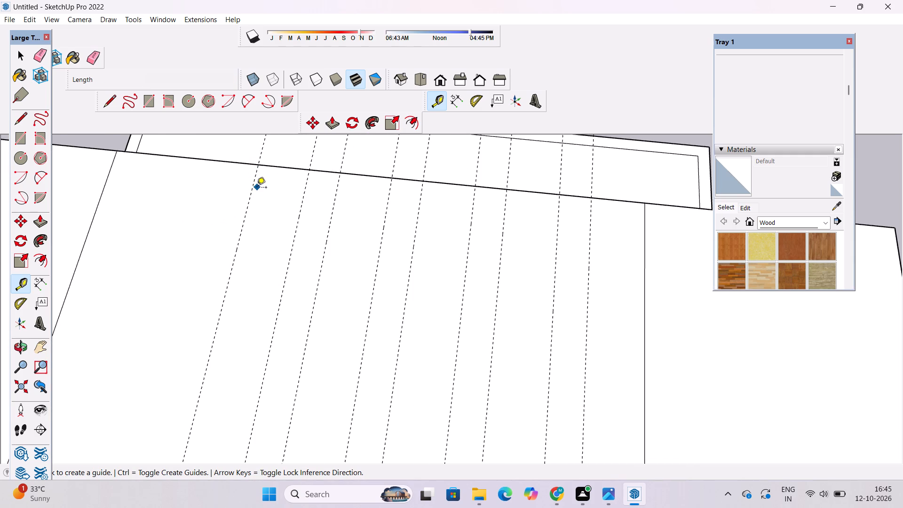
click(254, 180)
text(3')
key(Return)
Place the final roof guide 5' from the last one, beside the left dividing line.
scroll(295, 236, down, 6)
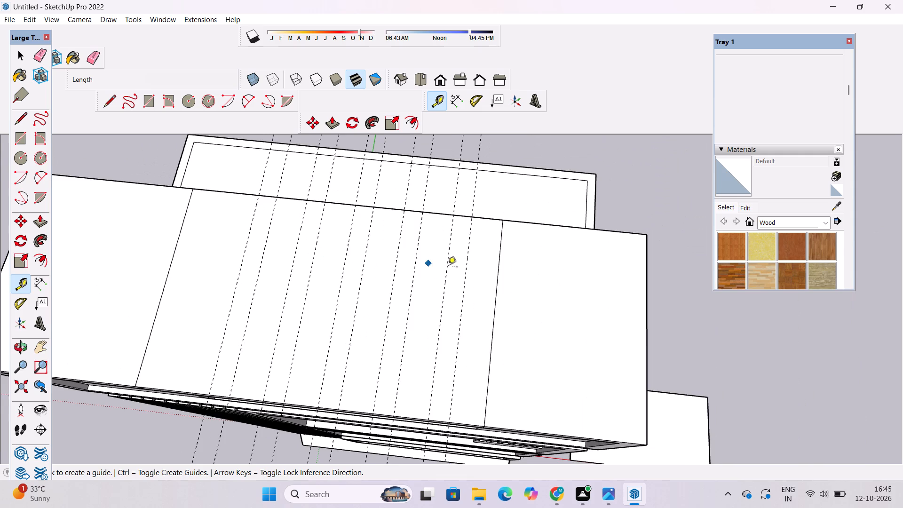
scroll(462, 271, down, 2)
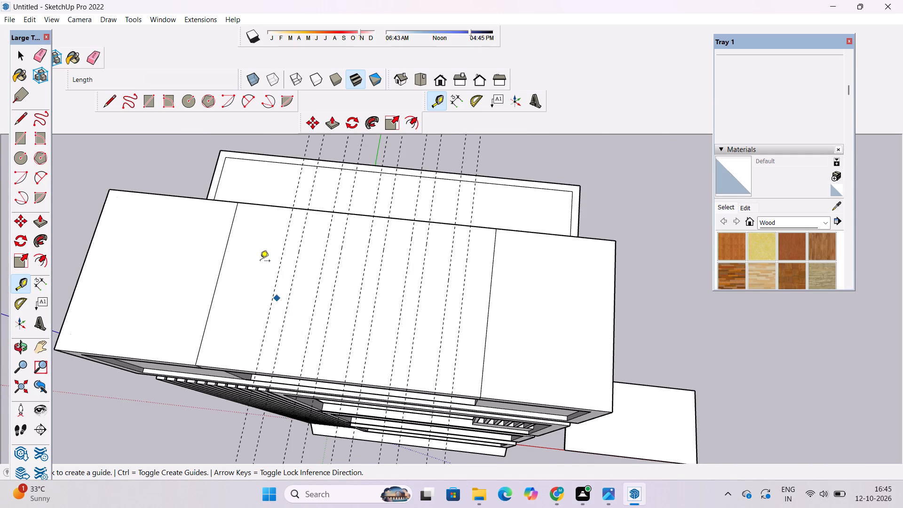
scroll(287, 224, up, 4)
click(286, 235)
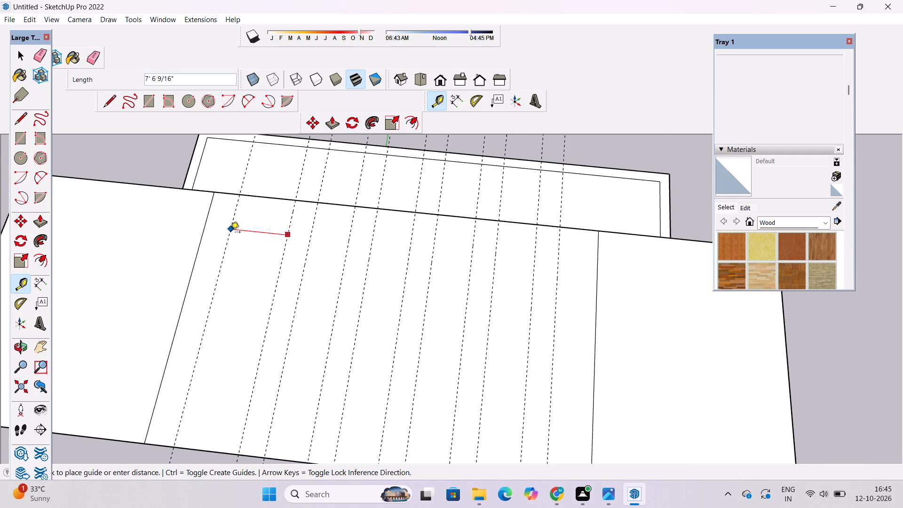
key(5)
key(apostrophe)
key(Return)
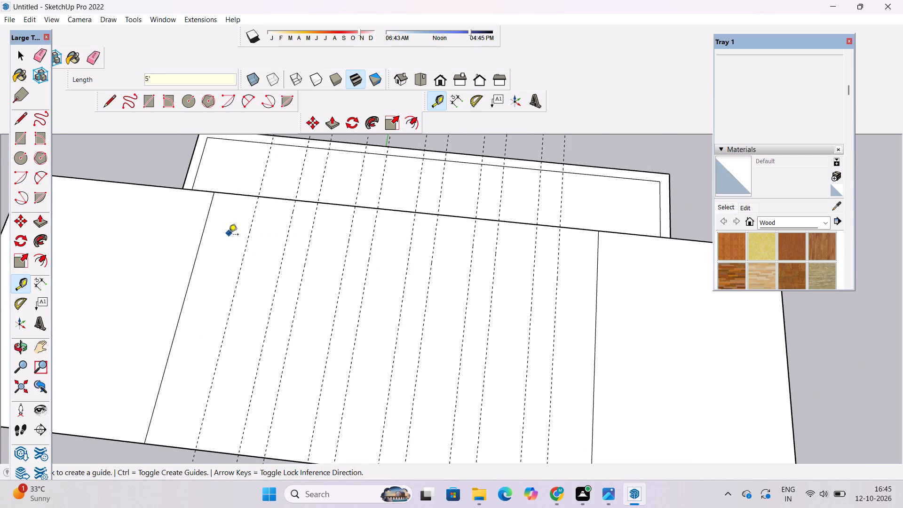
click(246, 252)
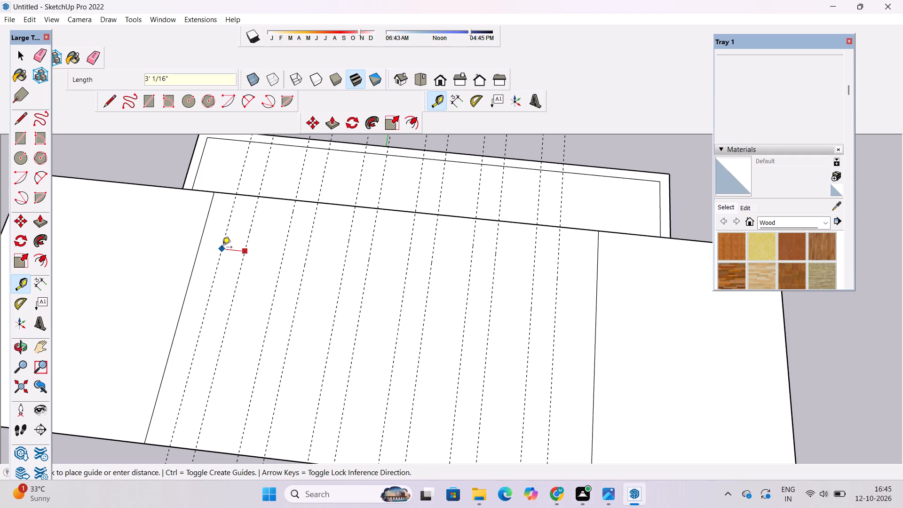
key(space)
Examine the finished guide series from above and then the building's front and top-storey opening.
key(o)
scroll(252, 244, down, 2)
drag(319, 284, 253, 286)
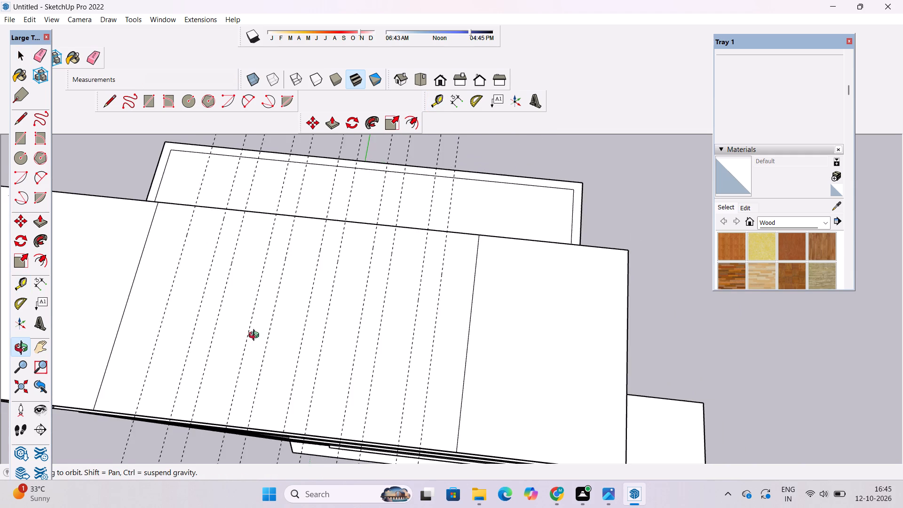
drag(259, 353, 252, 292)
scroll(376, 227, down, 7)
drag(394, 407, 436, 251)
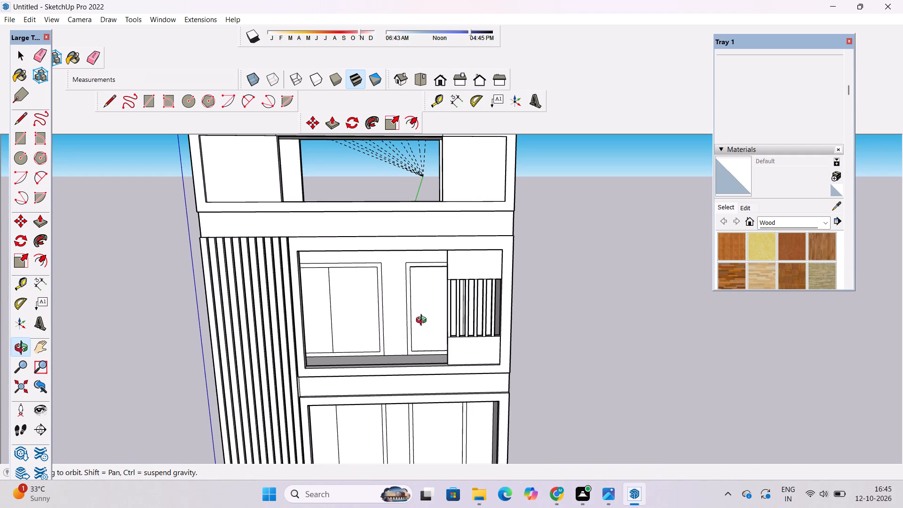
Add one more parallel roof guide, offset 3' from the last guide towards the left dividing line.
drag(426, 285, 431, 409)
scroll(374, 212, down, 6)
shift+drag(411, 183, 442, 287)
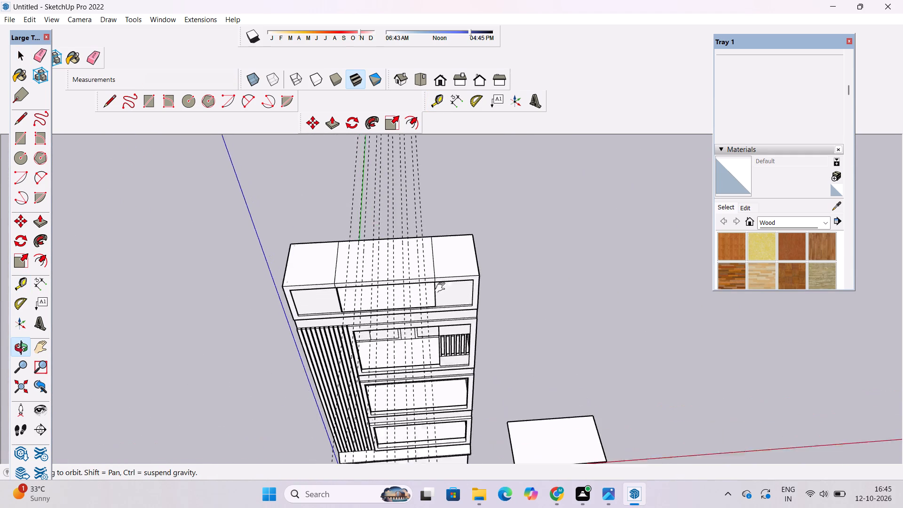
shift+drag(442, 287, 443, 292)
scroll(375, 311, up, 9)
shift+drag(365, 296, 359, 304)
shift+scroll(324, 322, up, 3)
shift+drag(326, 314, 327, 335)
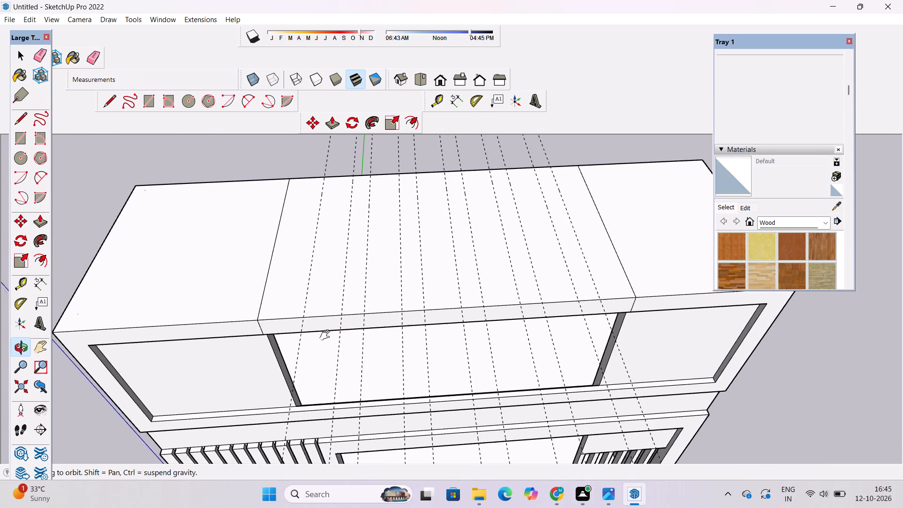
shift+drag(327, 335, 288, 345)
scroll(325, 311, down, 5)
shift+drag(326, 307, 342, 333)
scroll(301, 317, up, 4)
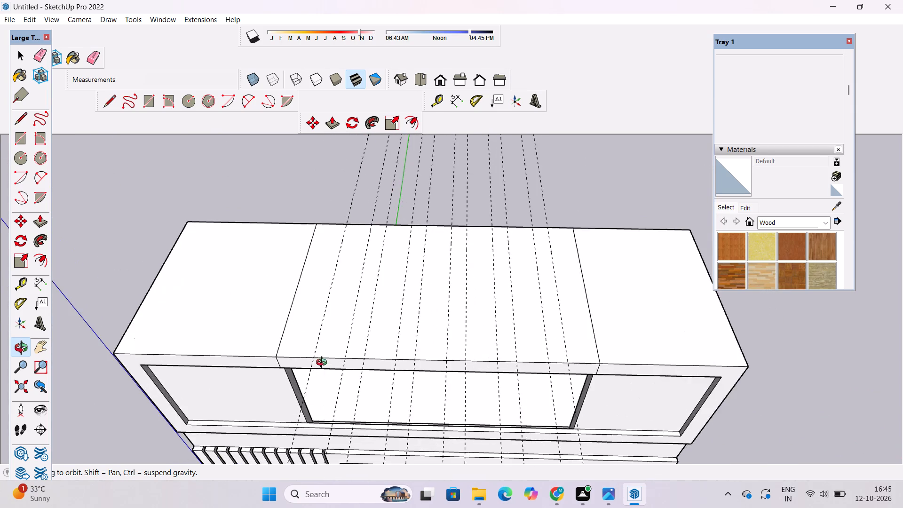
drag(333, 355, 362, 323)
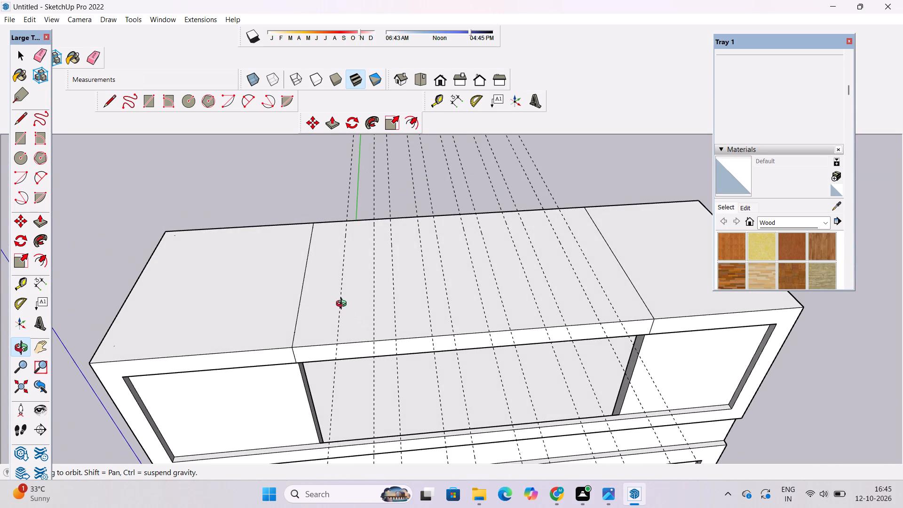
scroll(339, 285, down, 2)
drag(360, 272, 362, 315)
drag(341, 306, 357, 270)
drag(357, 271, 341, 283)
shift+drag(369, 268, 373, 288)
drag(373, 294, 351, 301)
key(t)
scroll(347, 299, up, 4)
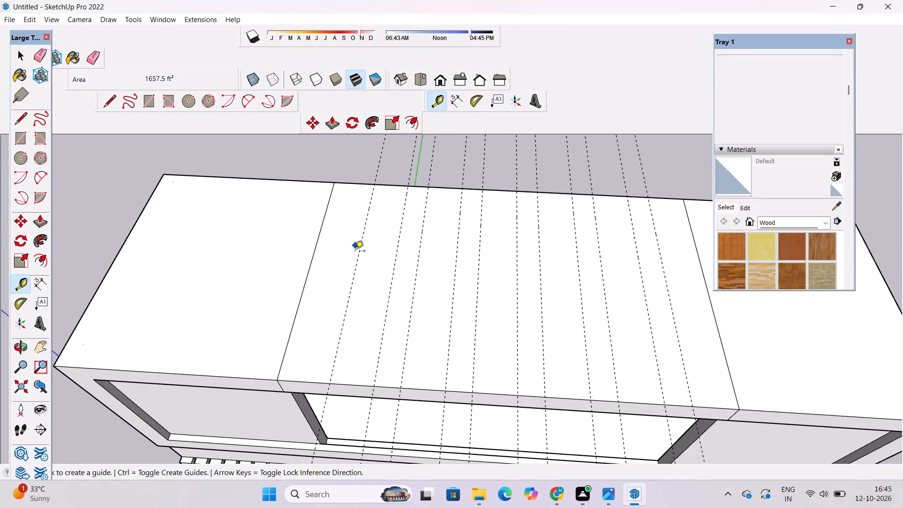
click(357, 262)
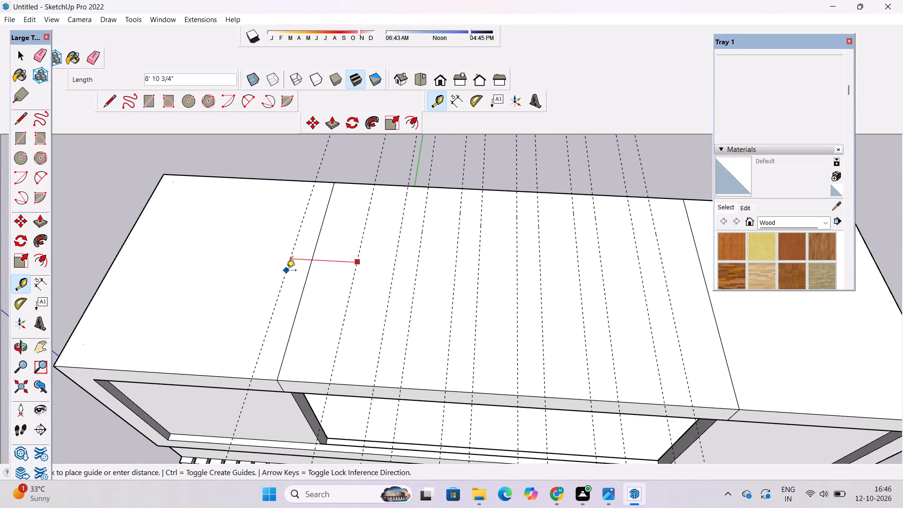
text(3')
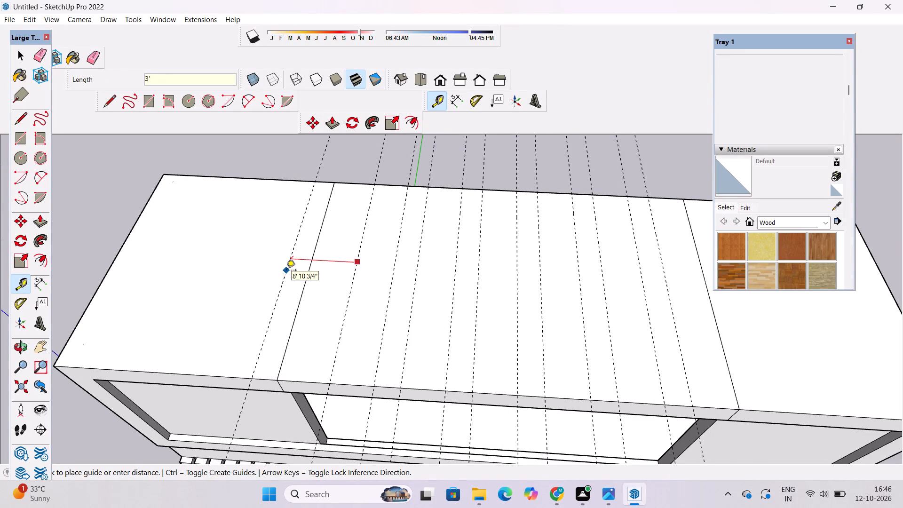
key(Return)
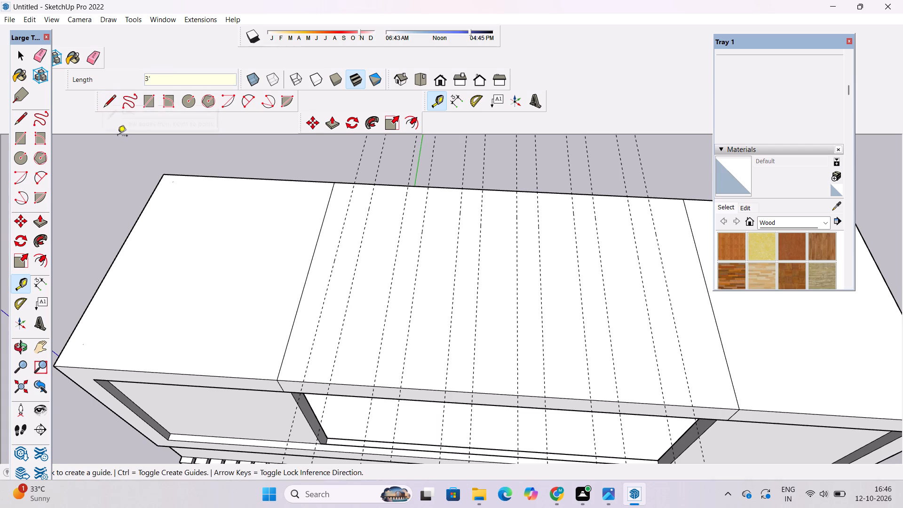
Draw 3' by 32' 6" rectangles across the roof depth within the two 3' guide pairs nearest the left dividing line.
click(146, 100)
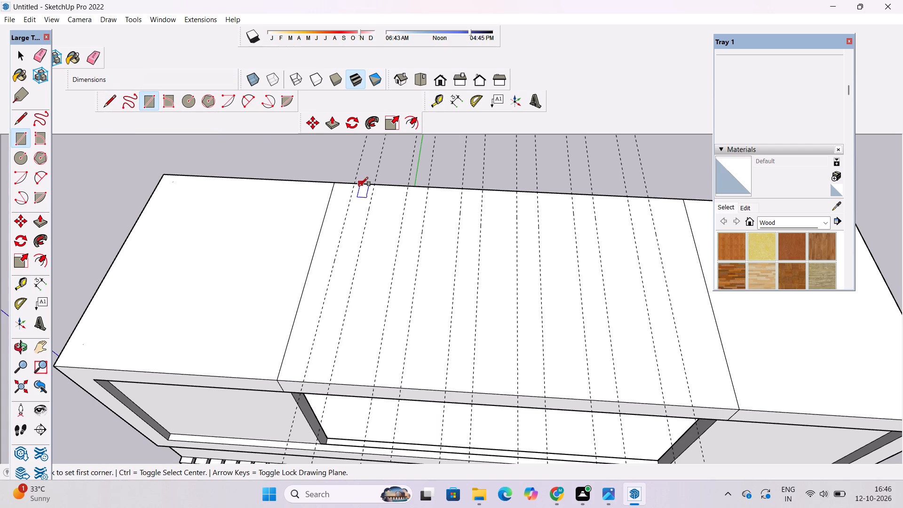
click(355, 183)
scroll(355, 183, down, 5)
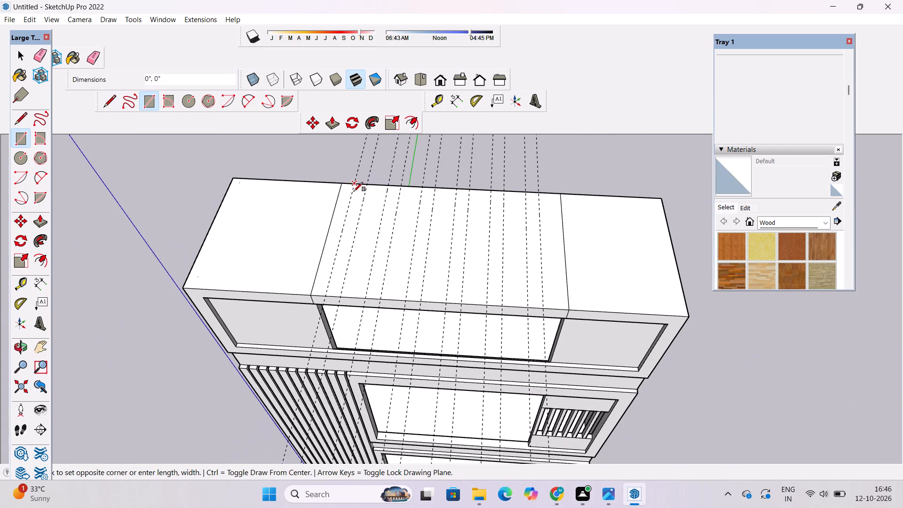
scroll(349, 303, up, 8)
click(338, 294)
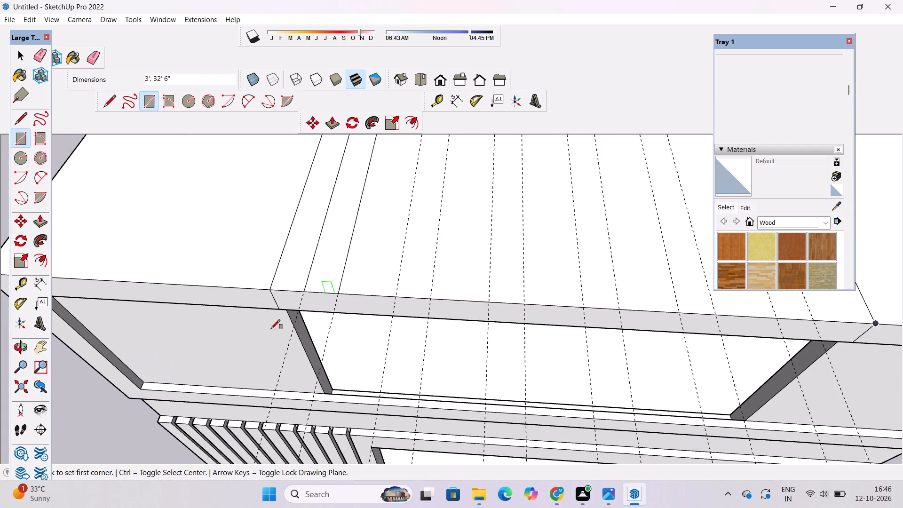
scroll(254, 337, down, 7)
click(363, 177)
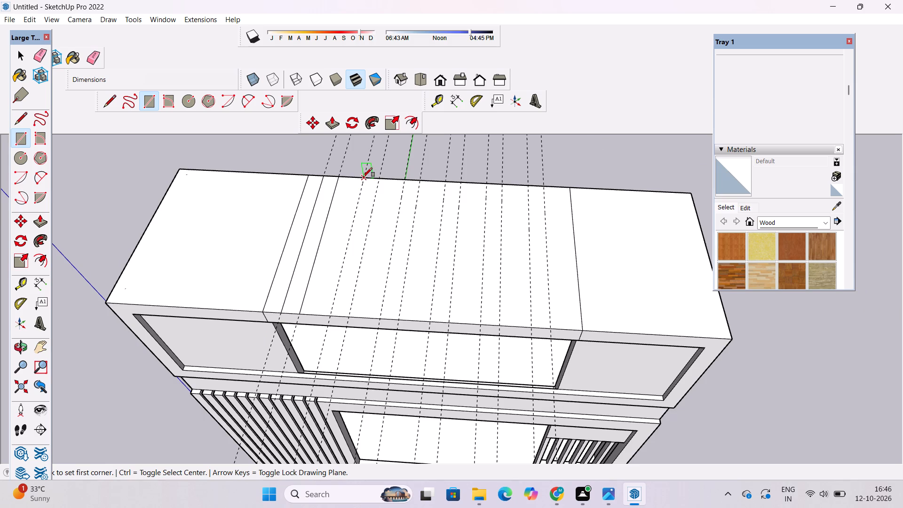
click(351, 315)
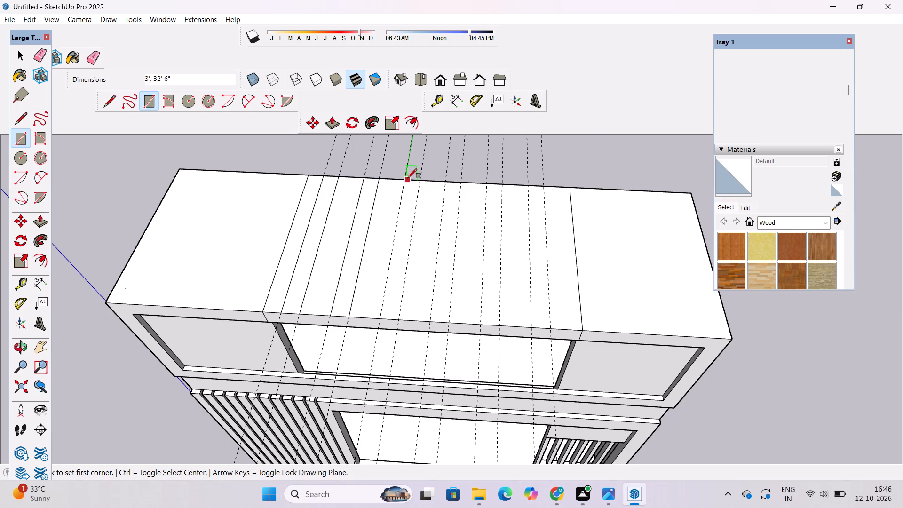
Draw full-depth rectangles, 3' wide, within the third and fourth guide pairs from the left dividing line.
click(404, 181)
scroll(404, 181, down, 2)
scroll(381, 276, up, 2)
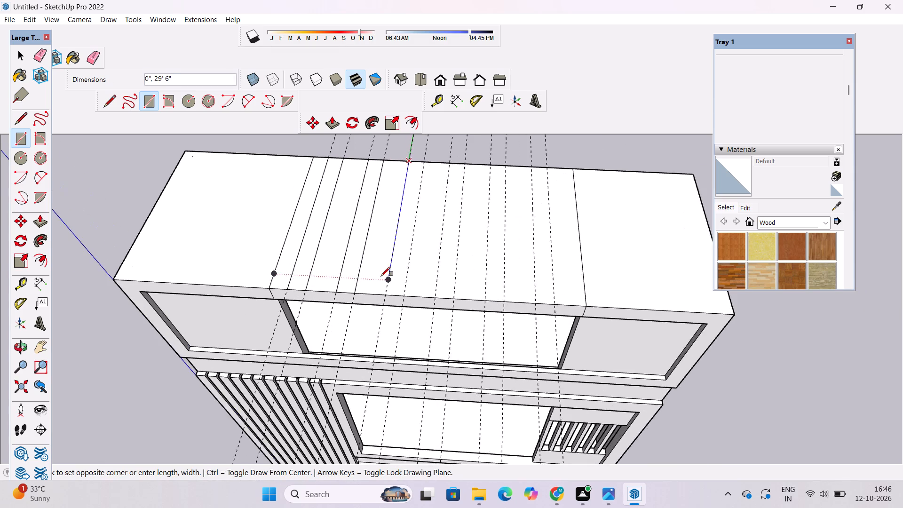
scroll(382, 280, up, 3)
click(412, 302)
scroll(269, 363, down, 2)
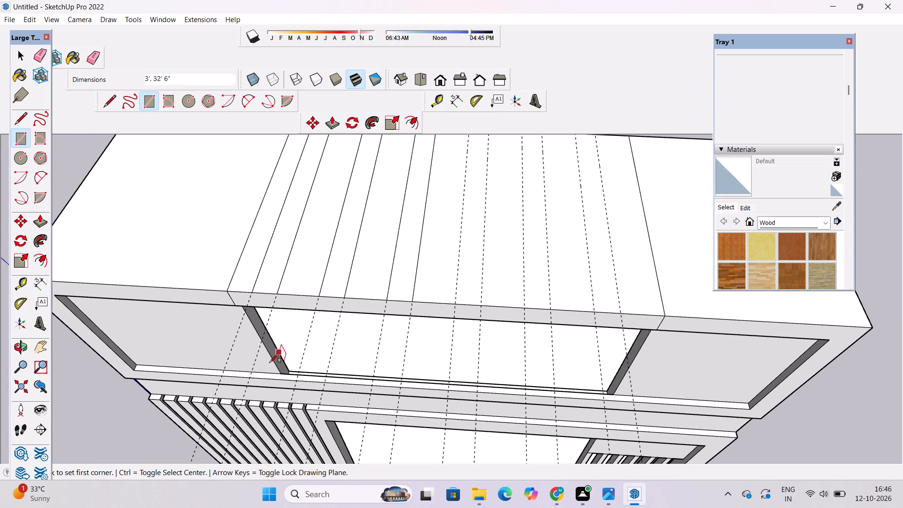
scroll(269, 363, down, 3)
scroll(393, 218, up, 3)
click(401, 210)
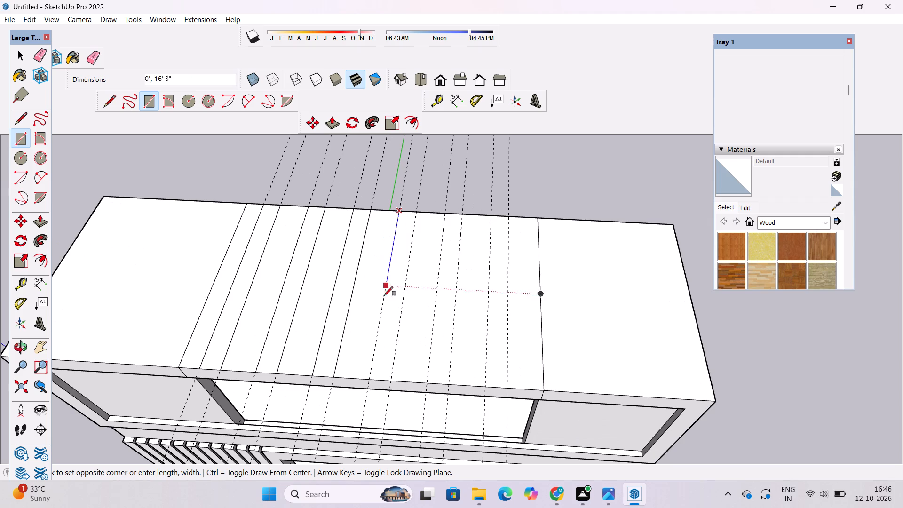
click(389, 381)
Draw a 3' by 32' 6" rectangle across the roof depth within the fifth guide pair from the left dividing line.
scroll(274, 354, down, 4)
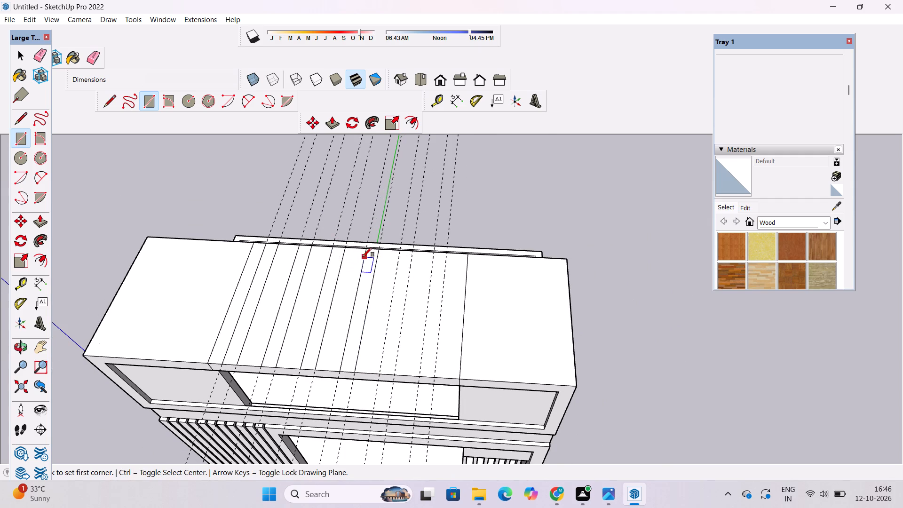
scroll(383, 262, down, 1)
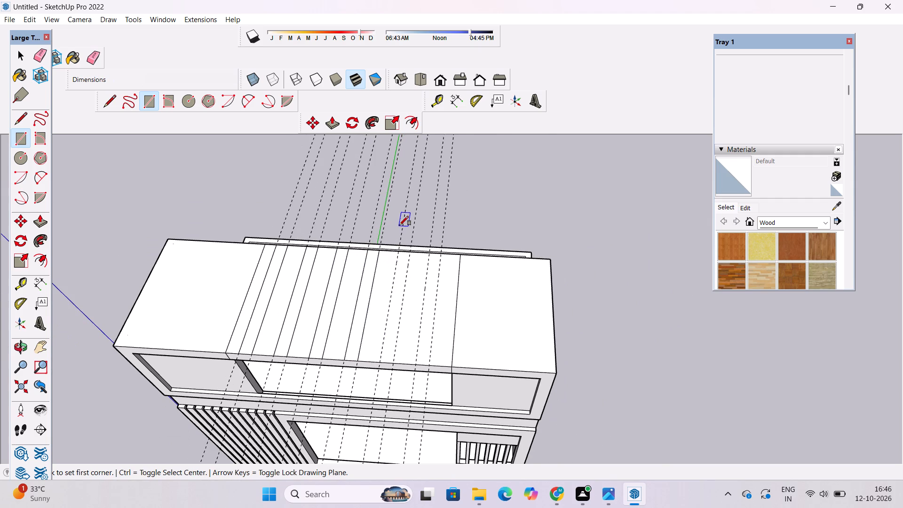
scroll(361, 251, down, 1)
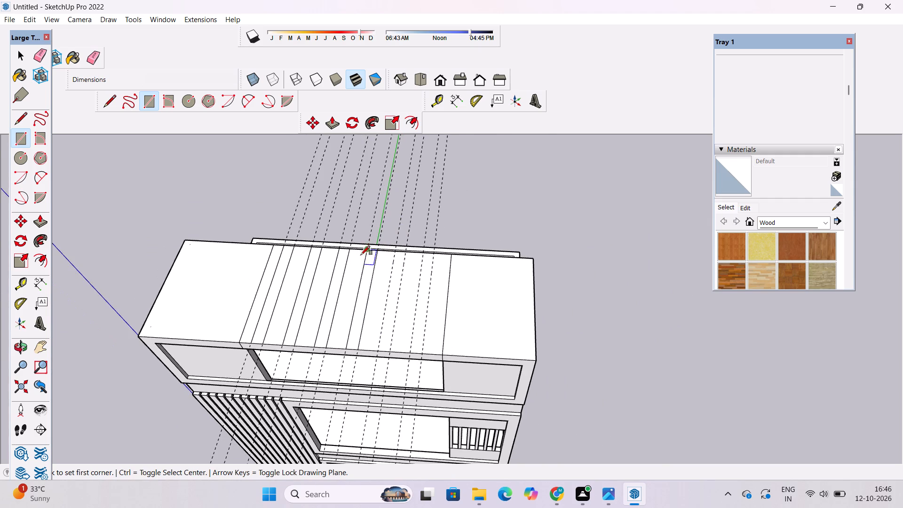
scroll(361, 255, down, 4)
scroll(454, 292, up, 3)
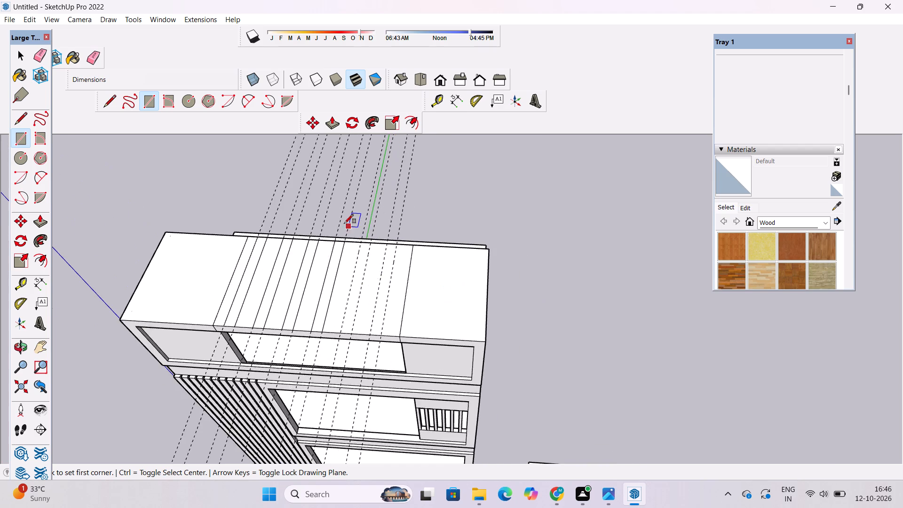
scroll(343, 222, up, 6)
click(393, 279)
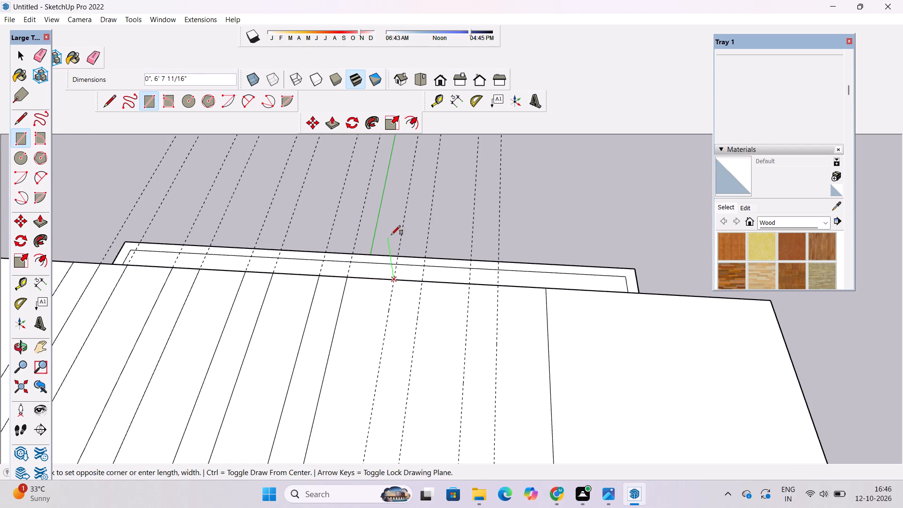
scroll(391, 235, down, 6)
scroll(390, 349, up, 3)
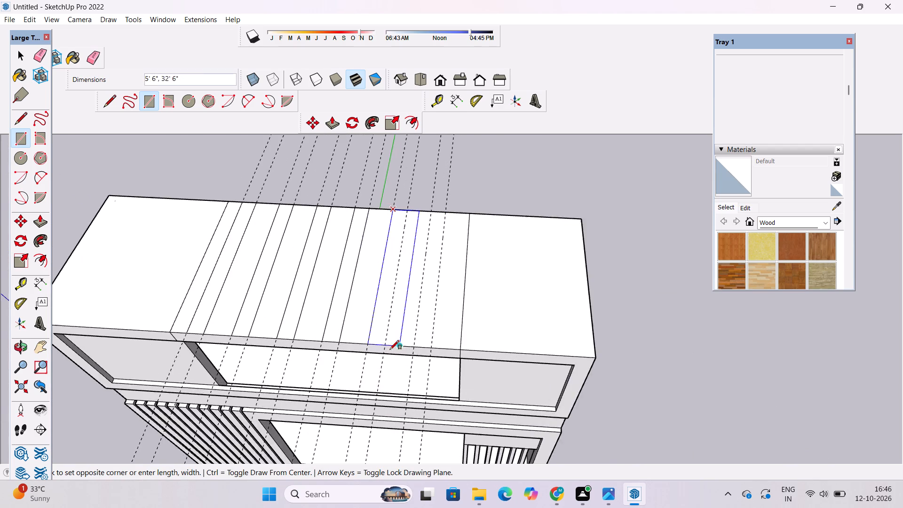
scroll(390, 349, up, 5)
click(385, 344)
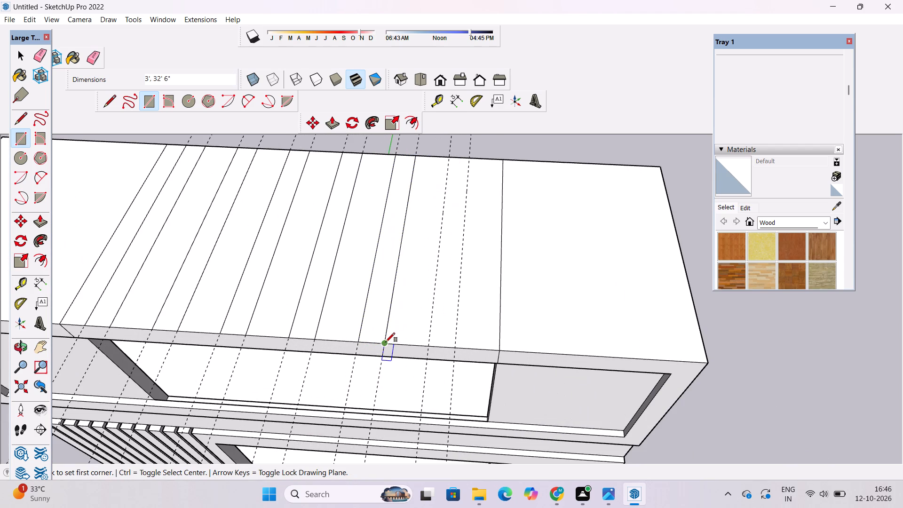
Draw the last 3' by 32' 6" roof rectangle within the guide pair nearest the right dividing line.
scroll(349, 364, down, 2)
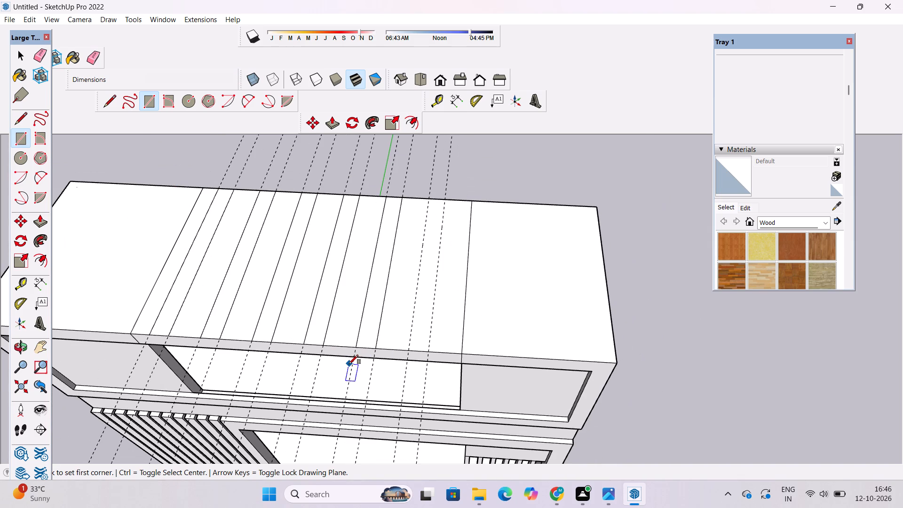
scroll(436, 208, up, 7)
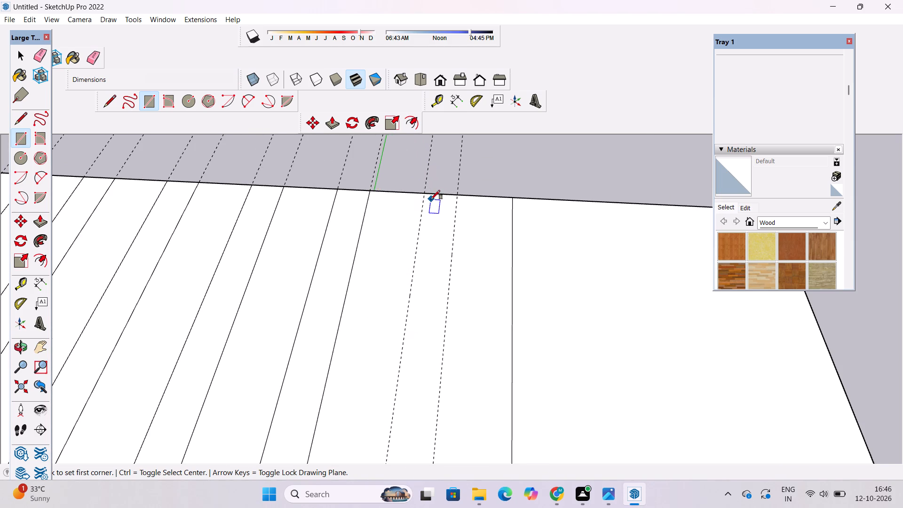
click(424, 194)
scroll(424, 194, down, 10)
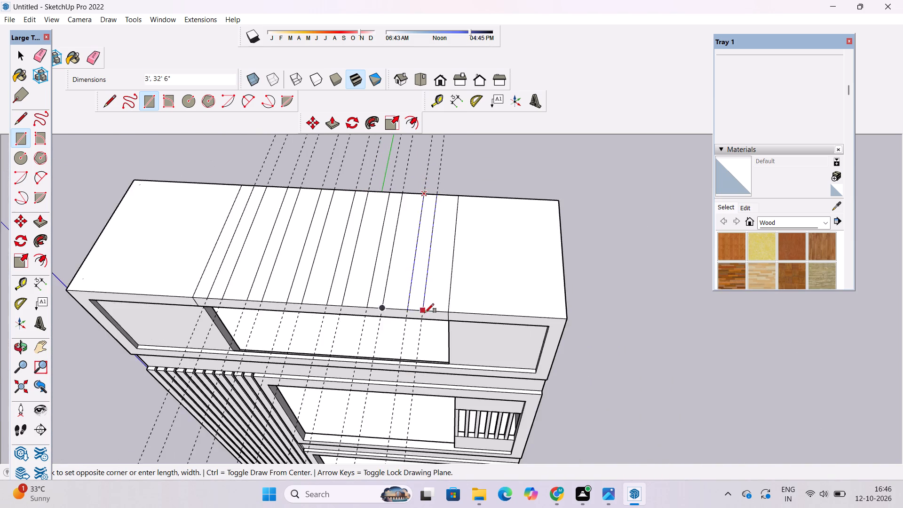
scroll(425, 313, up, 5)
click(422, 306)
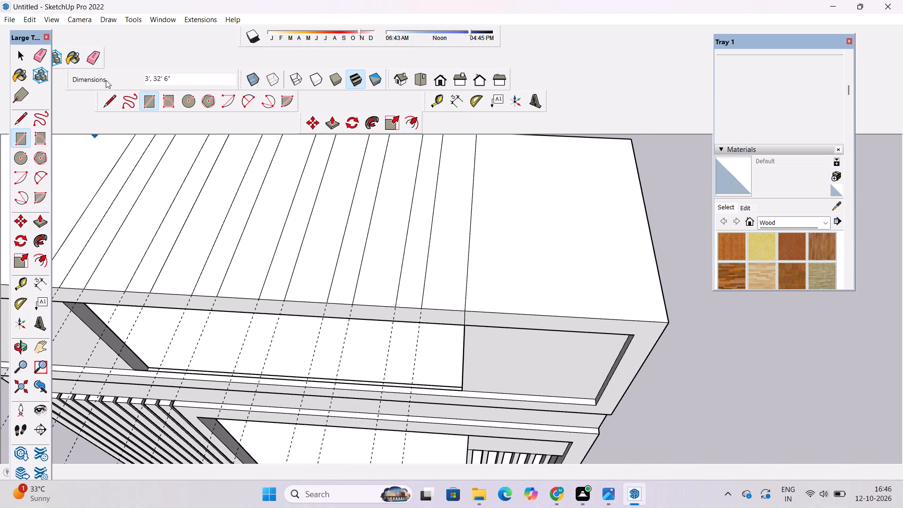
Erase all the dashed construction guides crossing the roof, keeping the drawn strip edges.
click(91, 54)
scroll(380, 233, down, 4)
scroll(333, 304, down, 1)
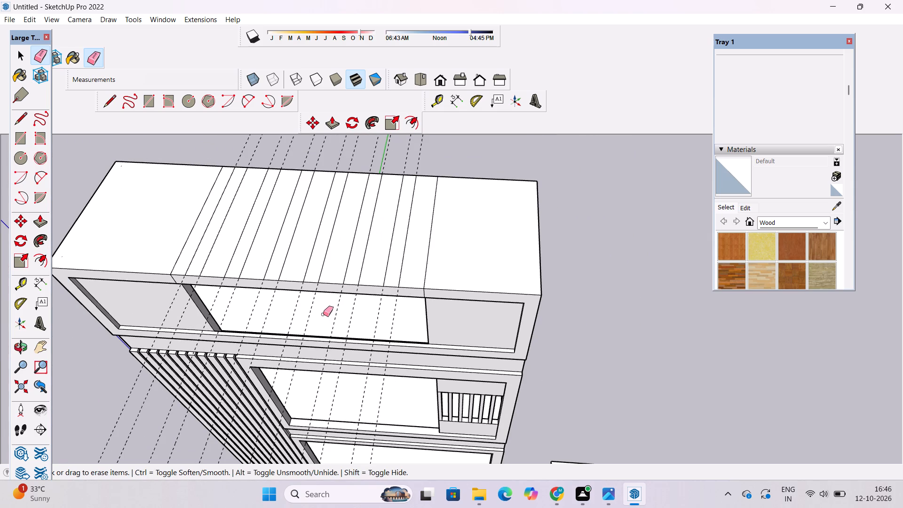
scroll(351, 359, down, 2)
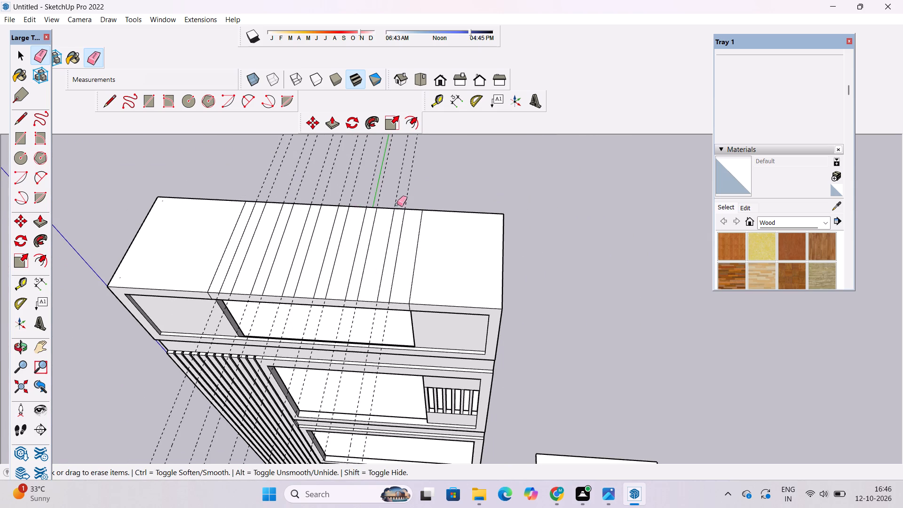
drag(411, 189, 270, 185)
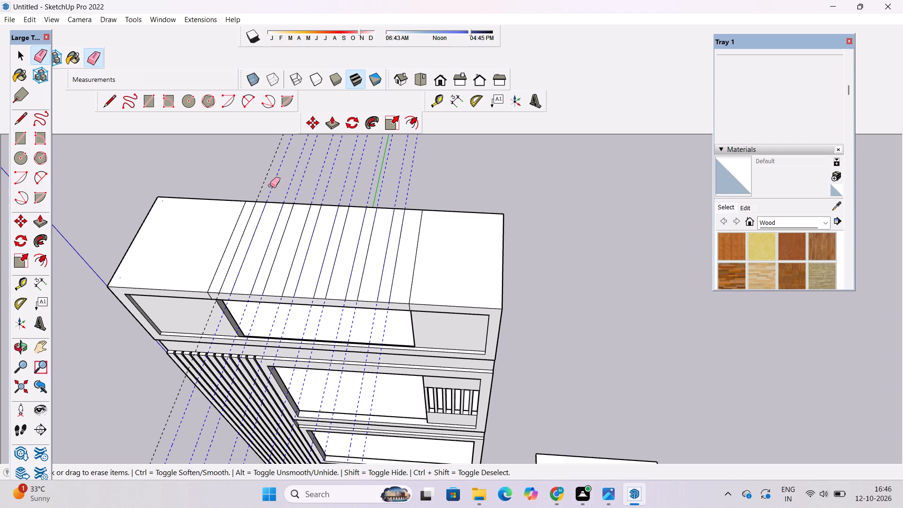
drag(270, 185, 260, 183)
key(space)
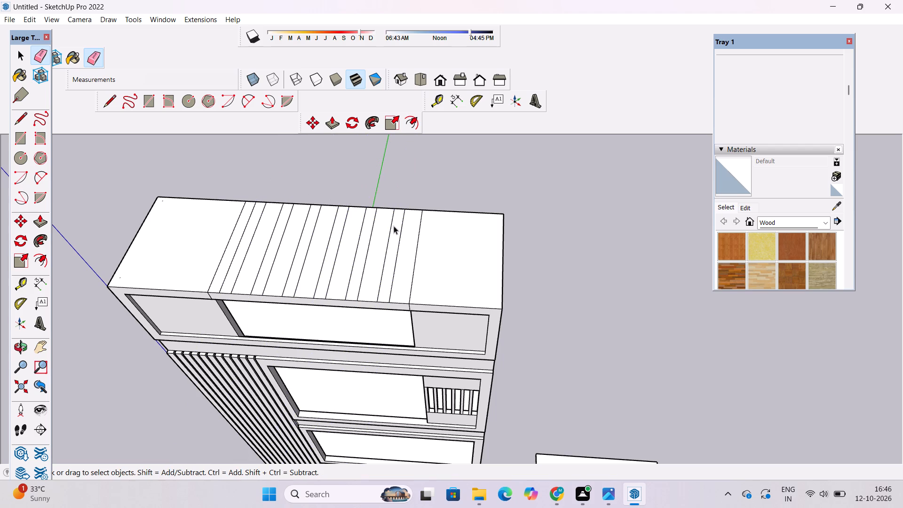
Examine the striped central roof section from above and from the side, and the underside of the top-storey opening.
key(o)
shift+drag(398, 278, 412, 291)
drag(413, 298, 420, 254)
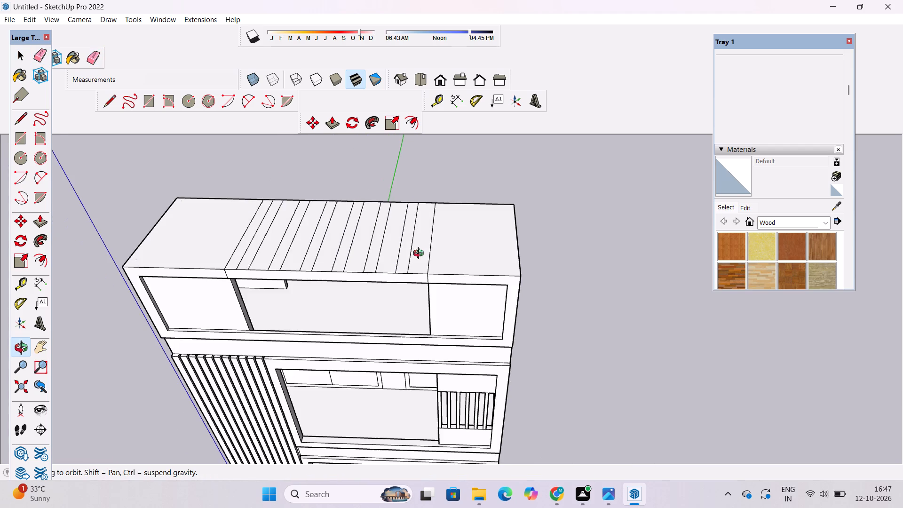
shift+drag(413, 269, 468, 257)
scroll(449, 260, down, 2)
shift+drag(448, 262, 448, 287)
scroll(448, 292, up, 4)
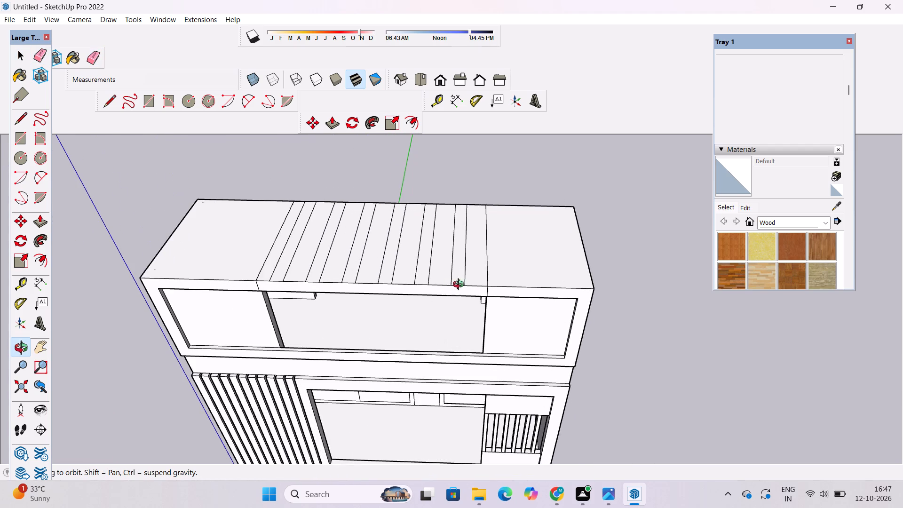
shift+drag(476, 264, 476, 276)
drag(476, 286, 219, 367)
drag(292, 286, 412, 173)
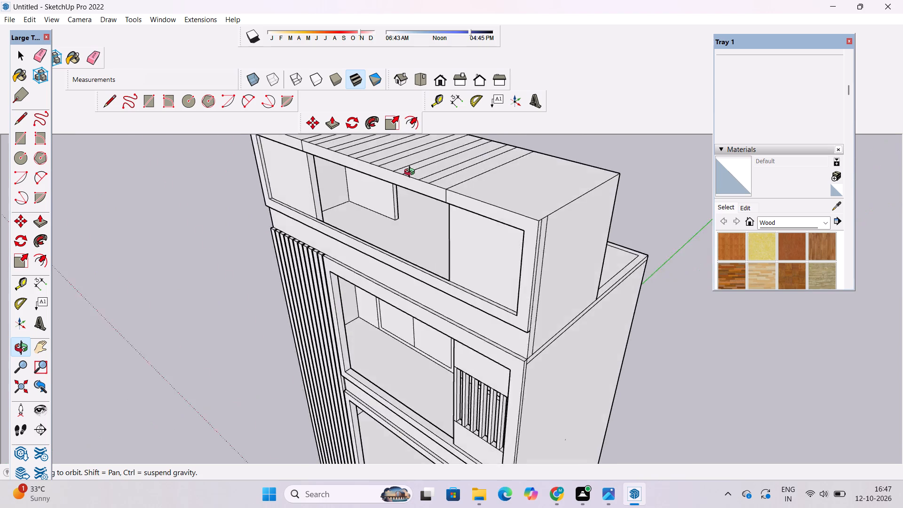
drag(412, 173, 419, 169)
shift+drag(427, 185, 415, 323)
drag(487, 294, 281, 309)
drag(503, 248, 363, 99)
drag(422, 183, 476, 306)
drag(403, 283, 471, 317)
scroll(419, 281, up, 3)
drag(420, 281, 534, 297)
scroll(467, 266, down, 4)
drag(475, 247, 490, 305)
scroll(473, 287, up, 3)
shift+drag(475, 268, 475, 286)
drag(476, 295, 578, 117)
shift+drag(544, 214, 487, 273)
drag(384, 281, 444, 127)
scroll(396, 245, up, 4)
drag(368, 280, 415, 327)
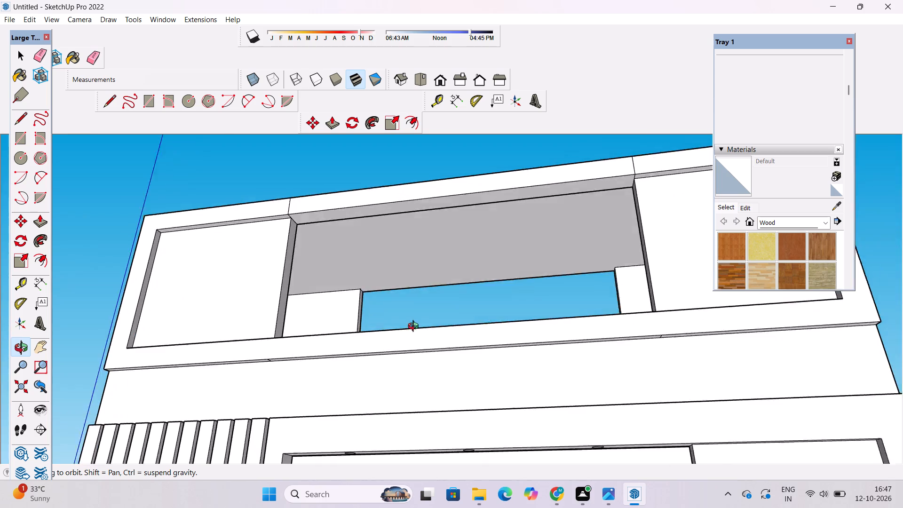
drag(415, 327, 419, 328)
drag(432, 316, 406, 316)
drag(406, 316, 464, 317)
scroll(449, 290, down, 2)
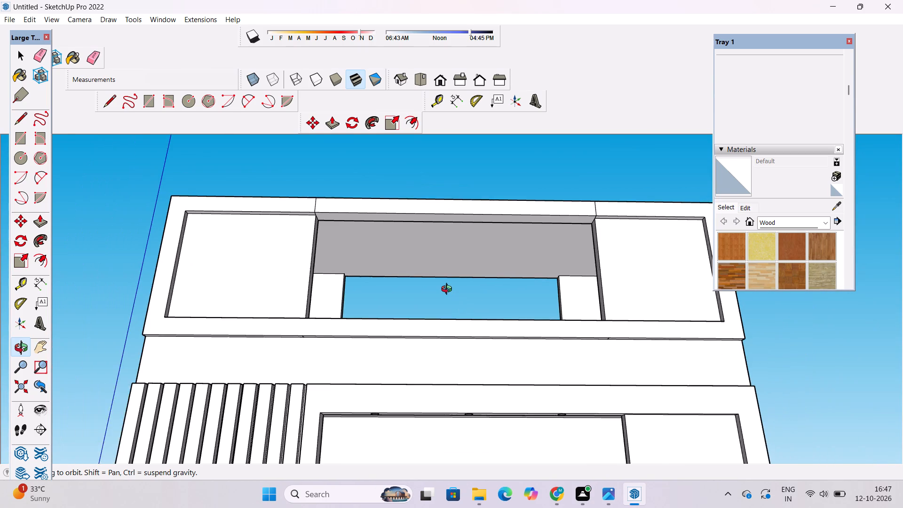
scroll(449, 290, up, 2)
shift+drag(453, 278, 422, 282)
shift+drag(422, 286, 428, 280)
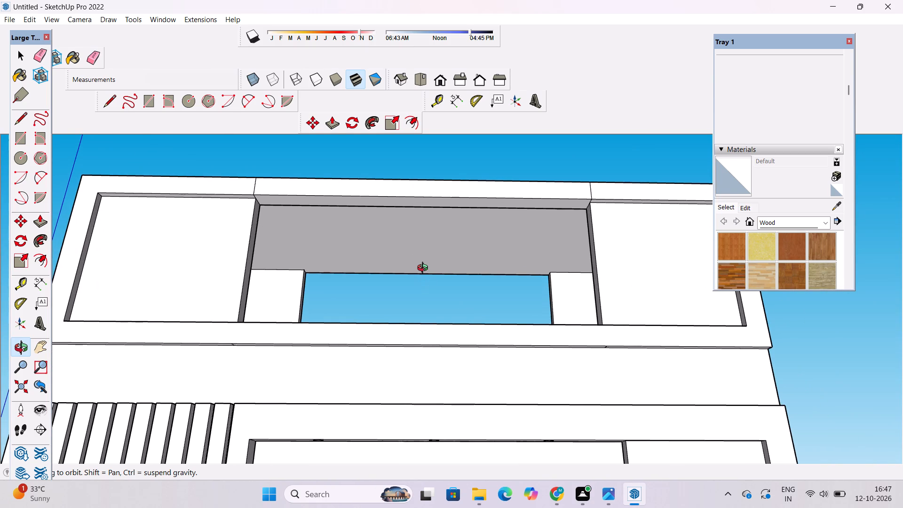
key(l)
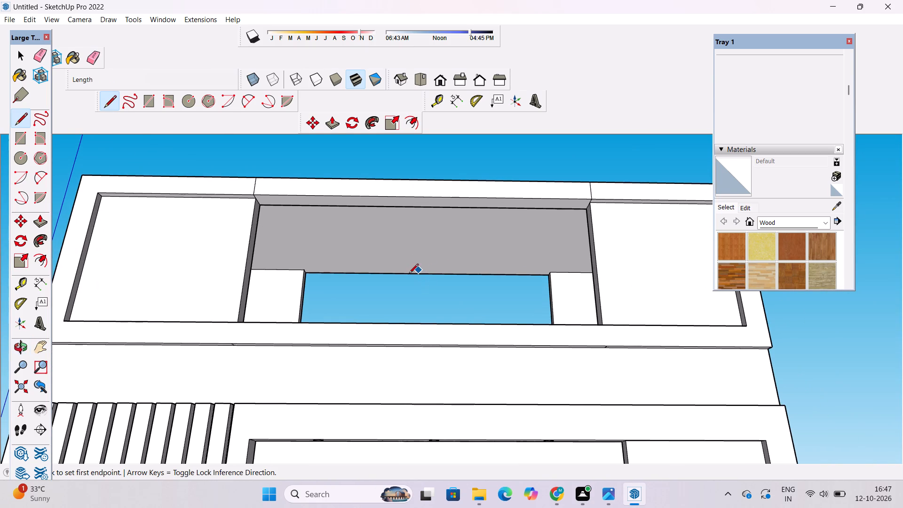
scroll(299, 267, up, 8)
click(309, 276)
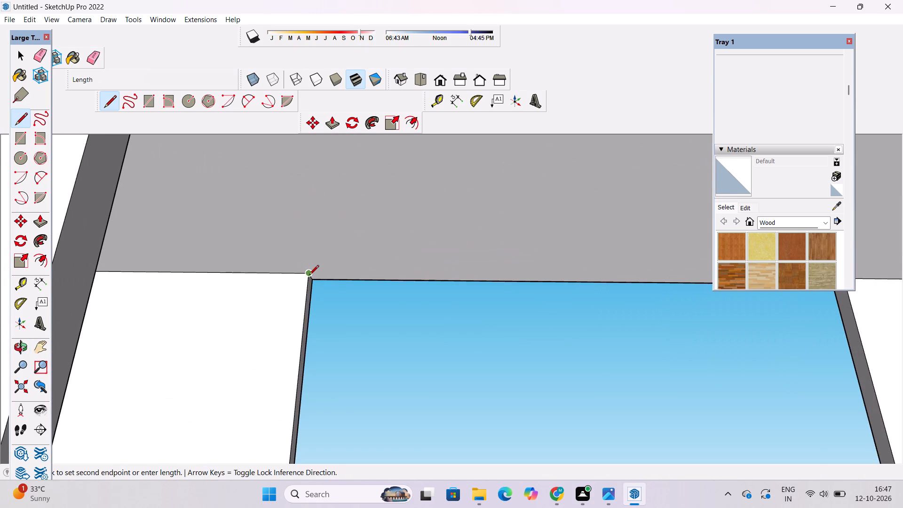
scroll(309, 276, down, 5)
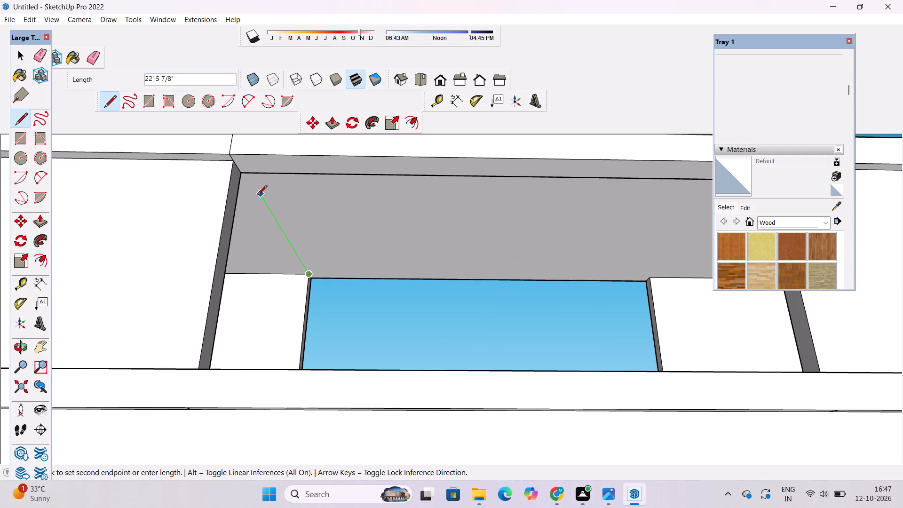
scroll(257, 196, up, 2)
Draw a 28' line across the ceiling underside from the right pier's inner top corner to the rear wall beside the window's top corner.
key(o)
drag(437, 306, 87, 339)
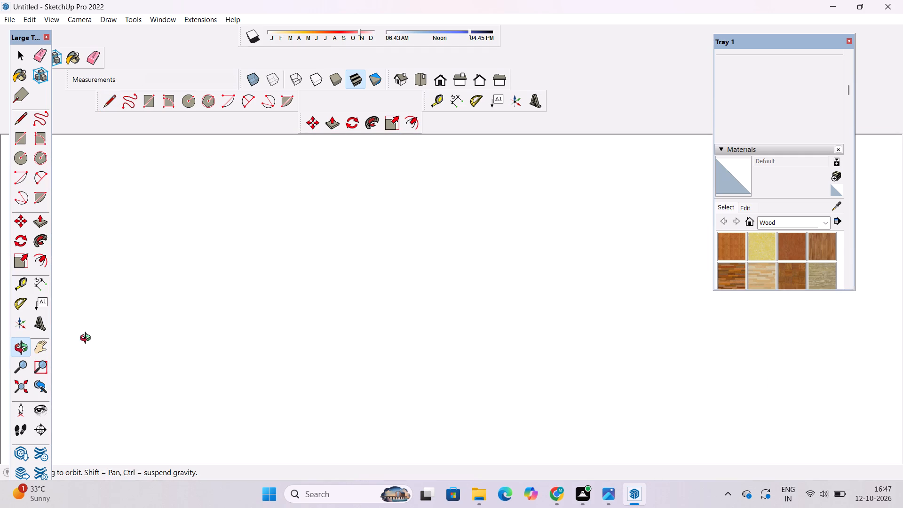
drag(87, 339, 84, 339)
drag(275, 336, 200, 348)
scroll(210, 342, down, 11)
drag(459, 357, 343, 357)
drag(719, 325, 407, 310)
scroll(395, 303, down, 5)
drag(452, 313, 524, 304)
drag(540, 302, 393, 297)
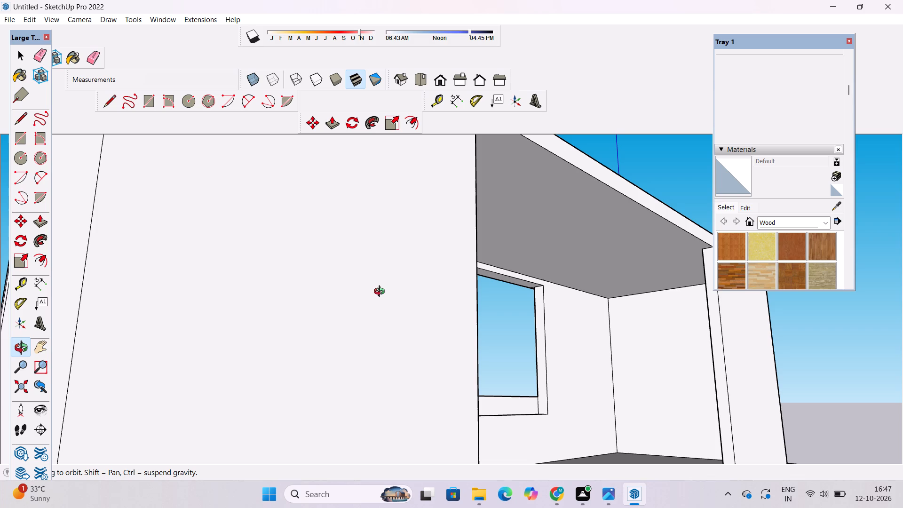
shift+drag(466, 272, 326, 259)
drag(398, 271, 415, 276)
drag(430, 280, 406, 280)
click(406, 280)
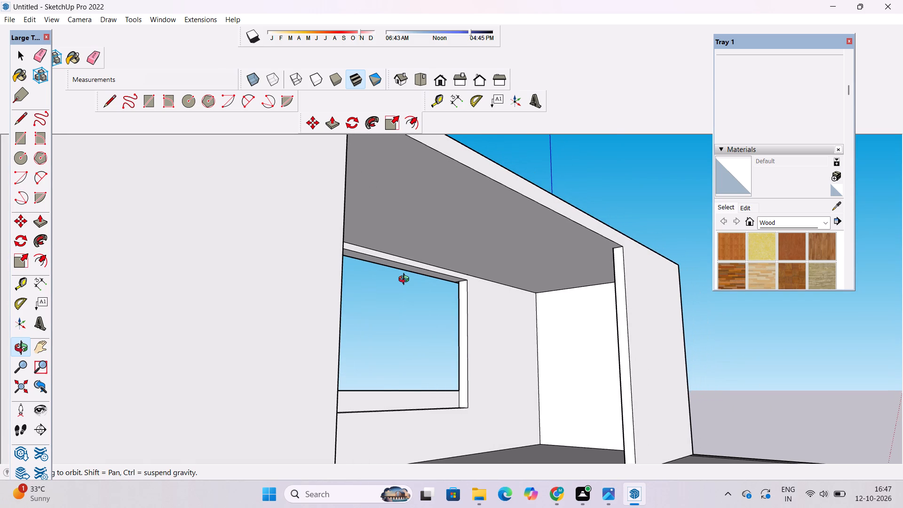
key(l)
scroll(473, 274, up, 3)
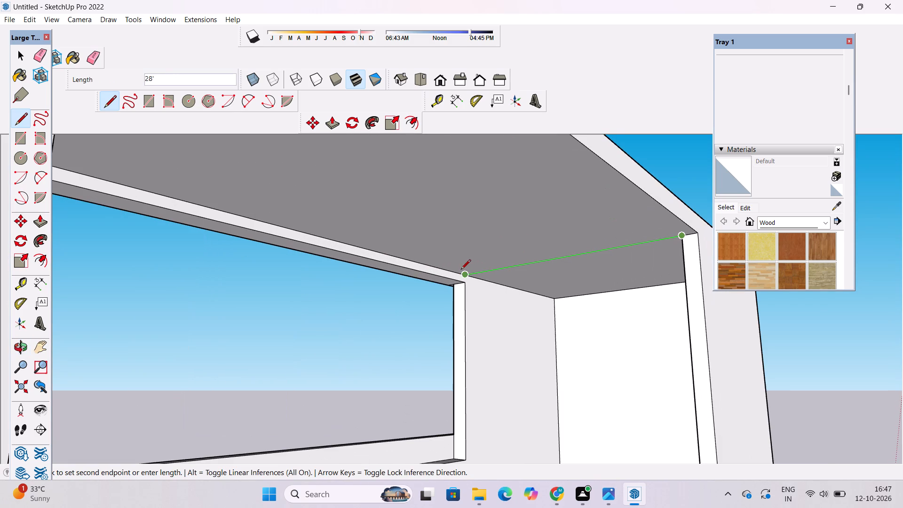
click(466, 274)
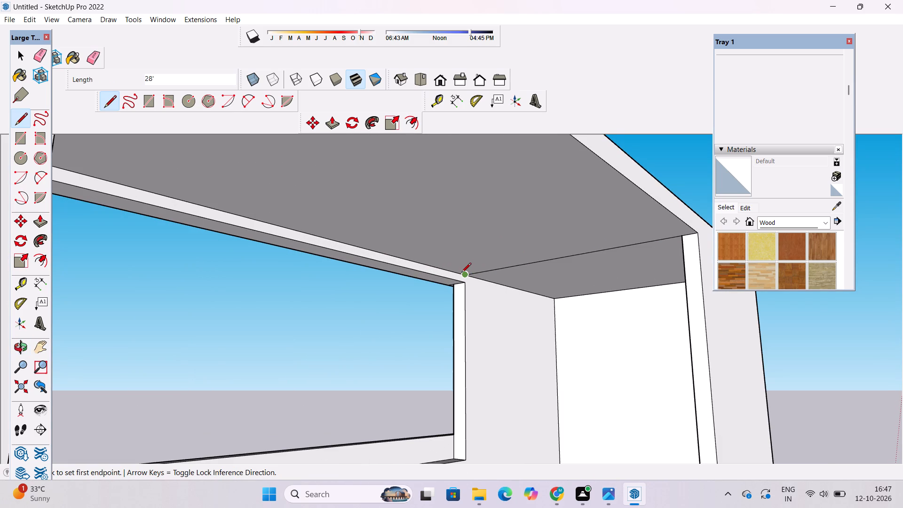
scroll(461, 273, down, 3)
scroll(426, 330, down, 1)
key(space)
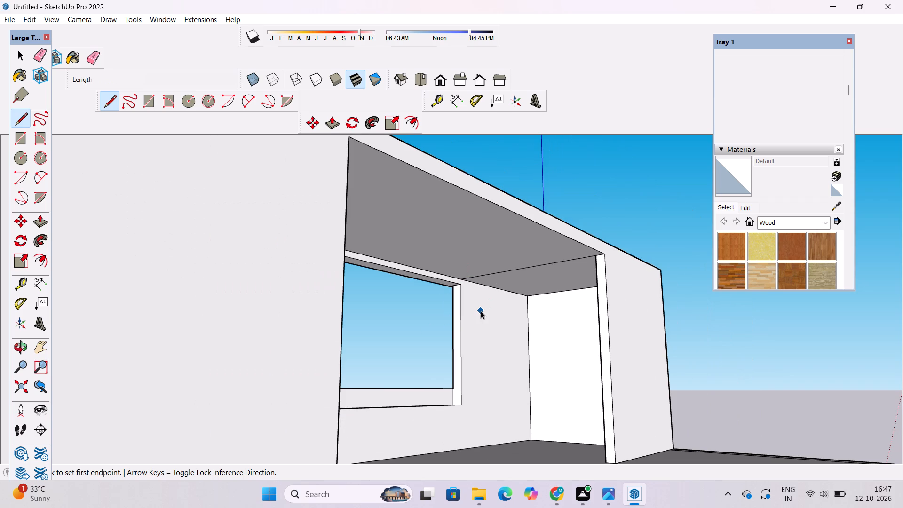
Draw a matching 28' ceiling line from the left pier's inner top corner to the rear wall beside the window's other top corner.
text(o)
drag(561, 343, 312, 332)
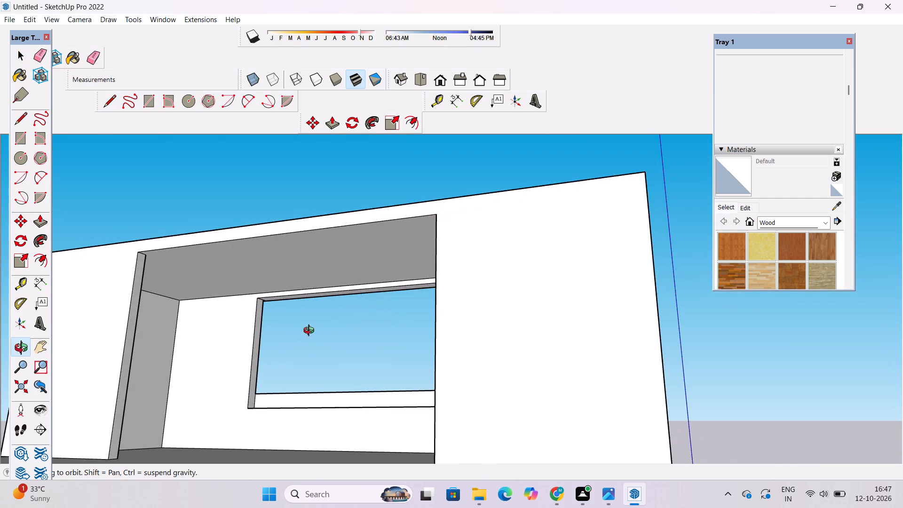
shift+drag(311, 332, 367, 312)
drag(343, 311, 388, 266)
drag(396, 272, 404, 295)
shift+drag(405, 296, 411, 304)
click(412, 305)
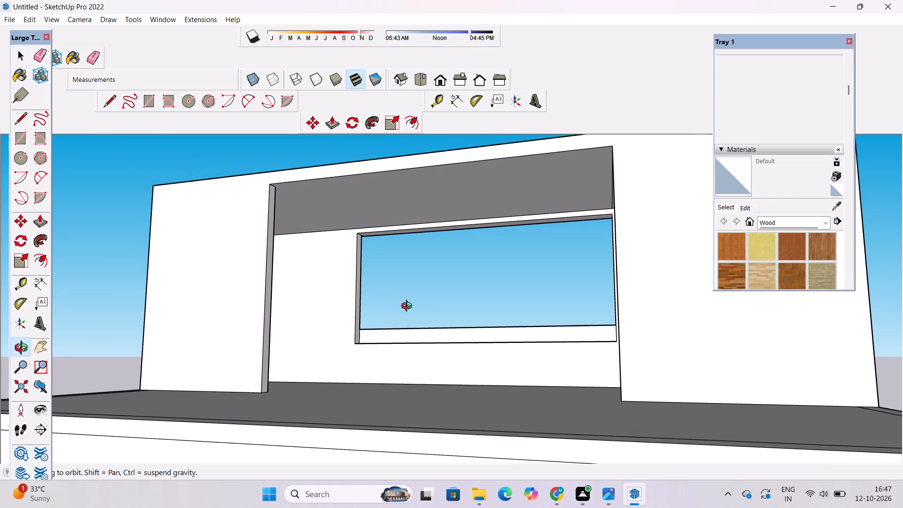
key(l)
scroll(287, 198, up, 7)
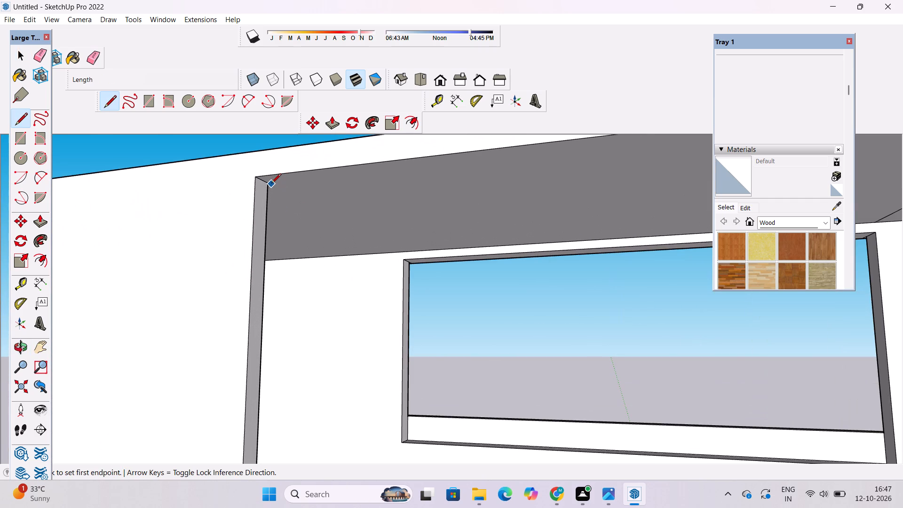
scroll(271, 184, up, 8)
click(264, 184)
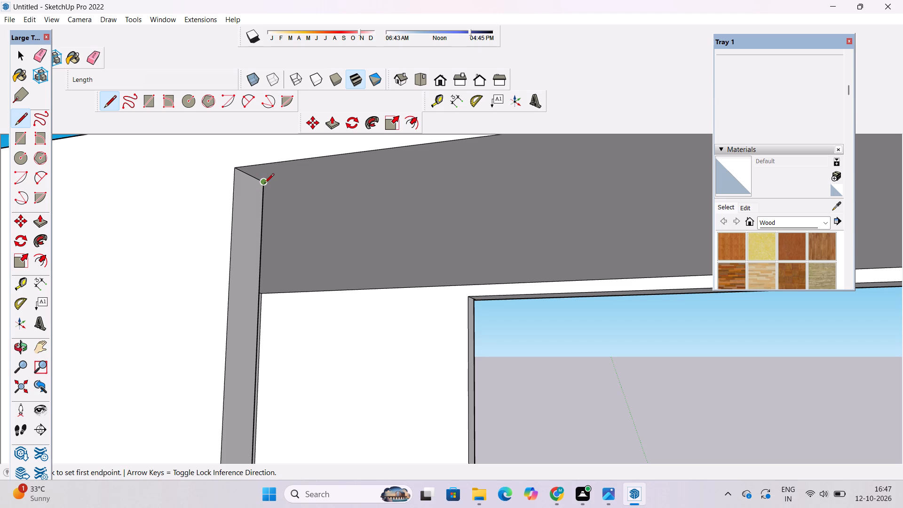
scroll(264, 184, down, 5)
click(430, 266)
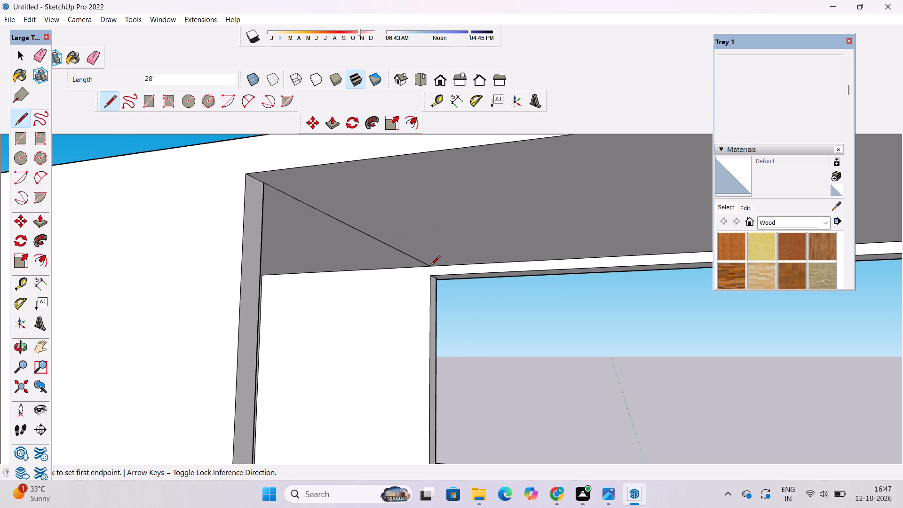
scroll(416, 255, down, 4)
key(space)
Examine how the roof strips above relate to the ceiling lines on the underside of the top-storey opening.
text(o)
scroll(317, 245, down, 5)
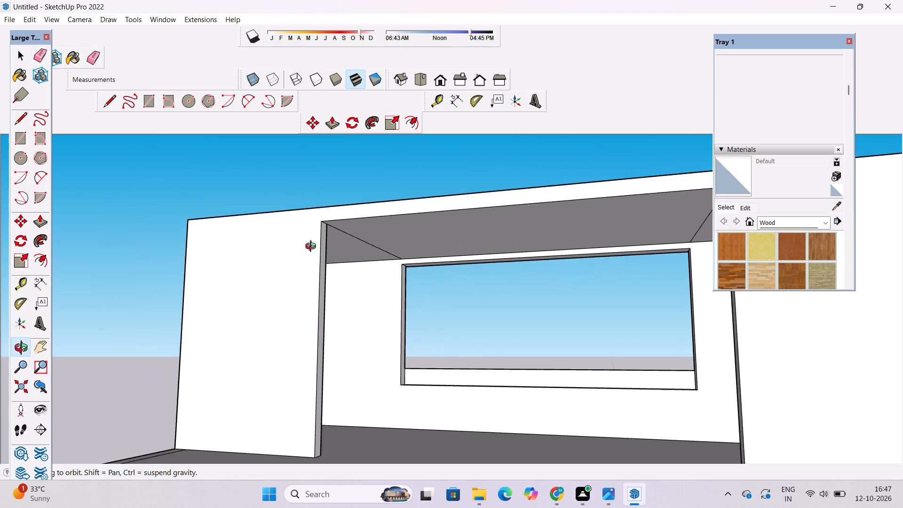
drag(312, 247, 404, 280)
drag(392, 283, 380, 356)
drag(381, 356, 346, 268)
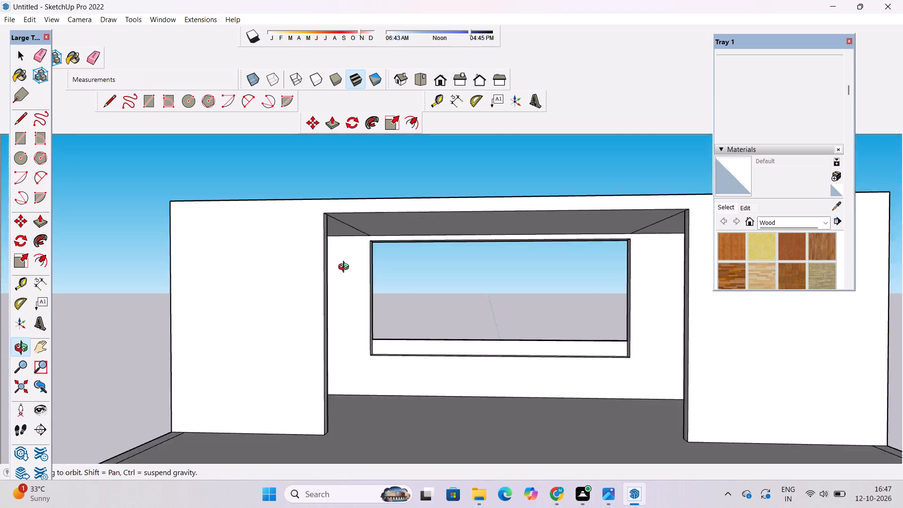
drag(346, 268, 364, 332)
shift+drag(365, 330, 329, 309)
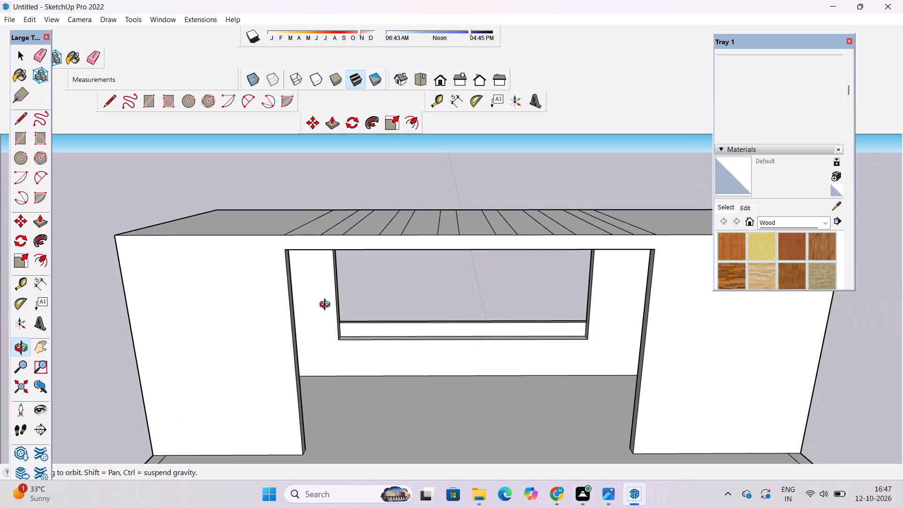
scroll(354, 292, down, 5)
drag(379, 288, 401, 376)
scroll(363, 339, up, 3)
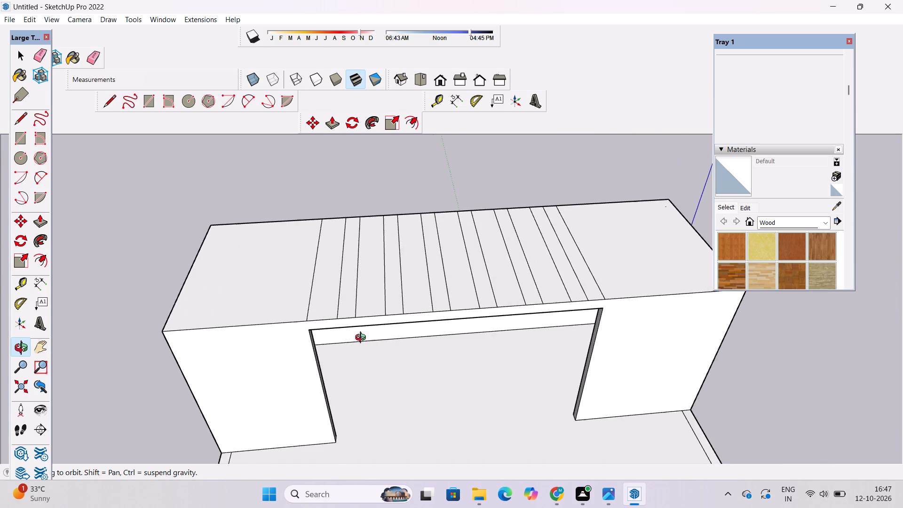
drag(392, 358, 379, 216)
shift+drag(396, 188, 408, 340)
drag(416, 351, 401, 206)
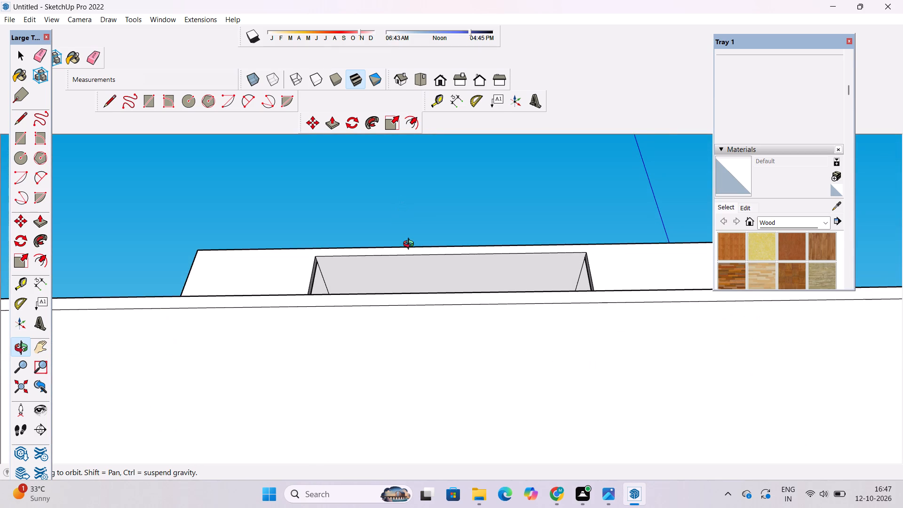
drag(411, 264, 415, 319)
scroll(412, 300, up, 1)
drag(416, 287, 412, 294)
drag(414, 309, 414, 325)
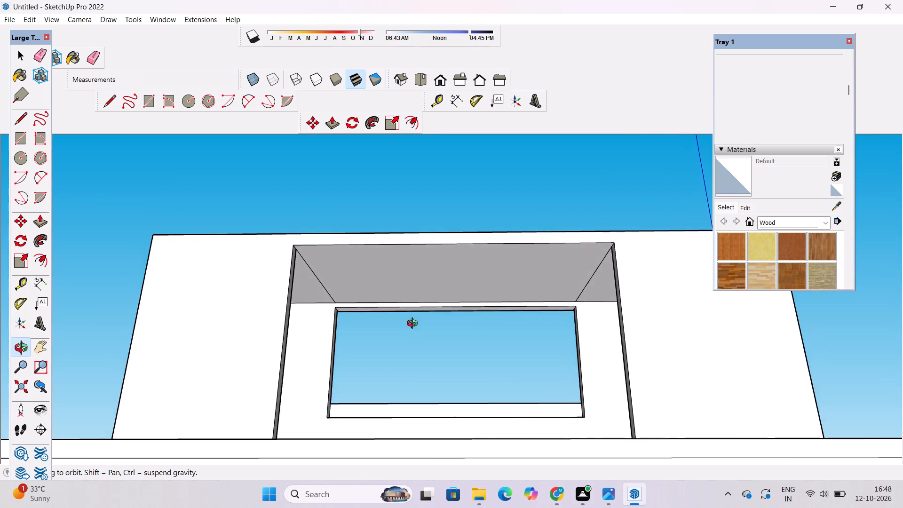
shift+drag(414, 320, 401, 282)
drag(401, 282, 400, 309)
drag(384, 293, 374, 289)
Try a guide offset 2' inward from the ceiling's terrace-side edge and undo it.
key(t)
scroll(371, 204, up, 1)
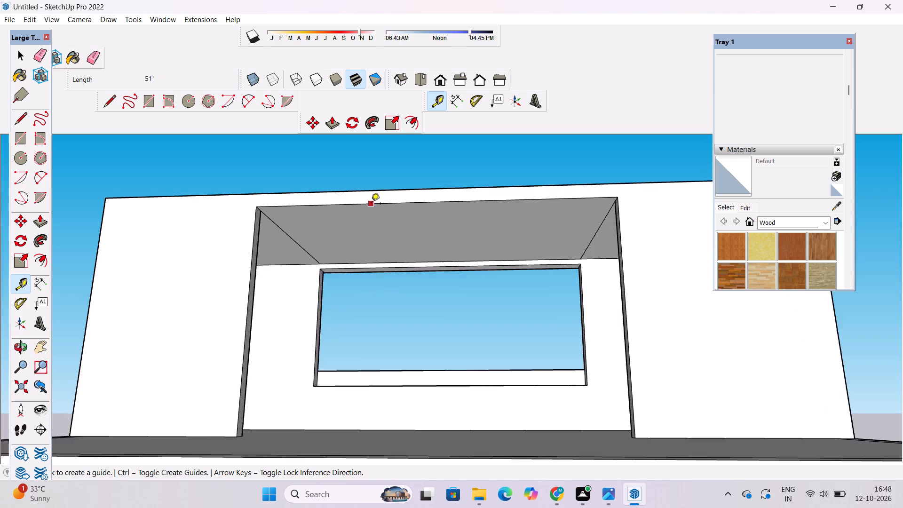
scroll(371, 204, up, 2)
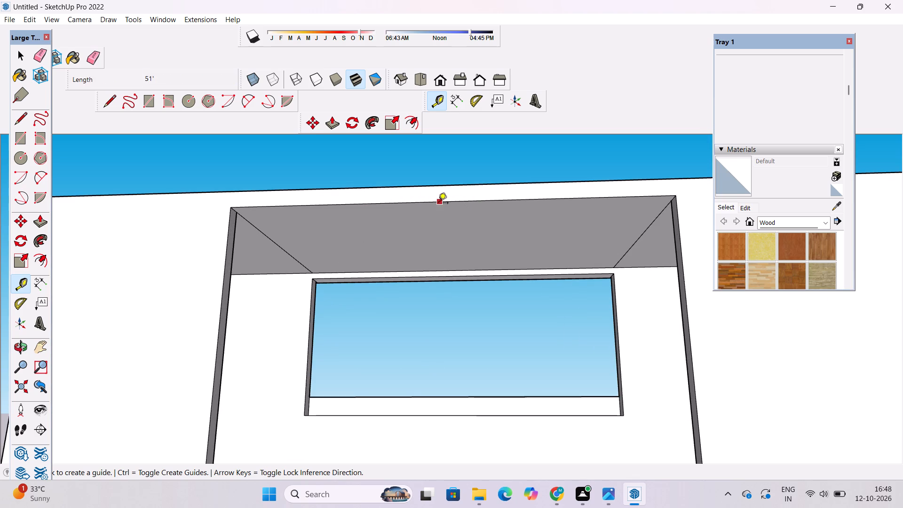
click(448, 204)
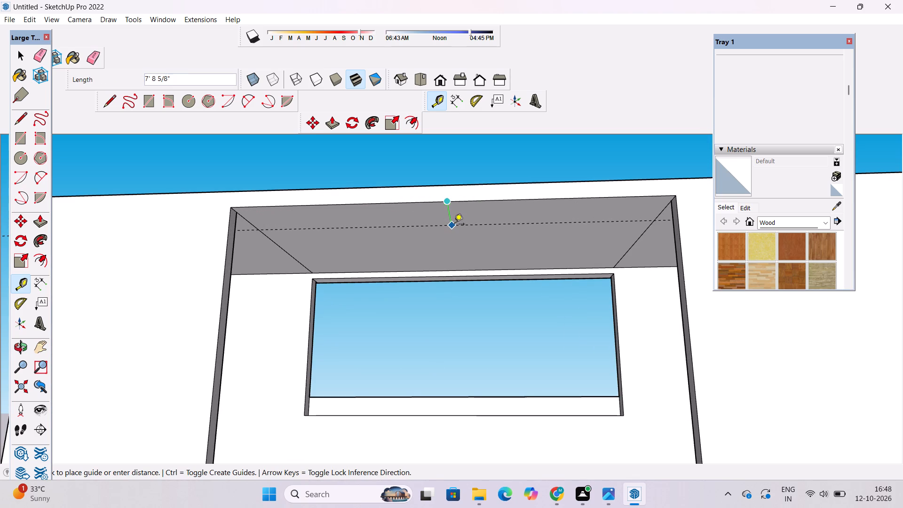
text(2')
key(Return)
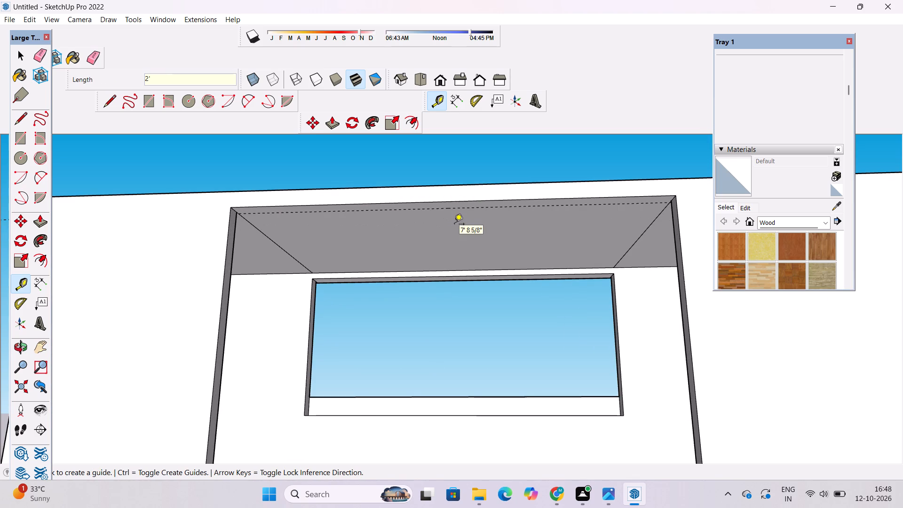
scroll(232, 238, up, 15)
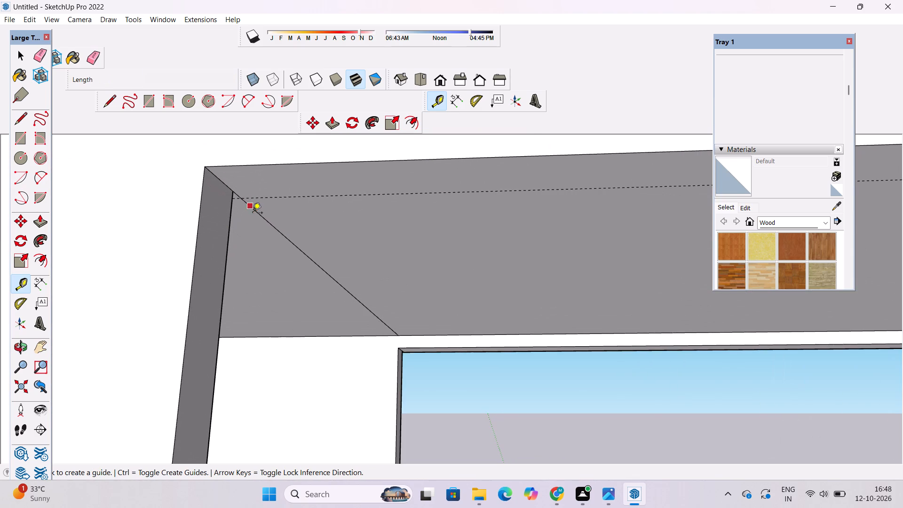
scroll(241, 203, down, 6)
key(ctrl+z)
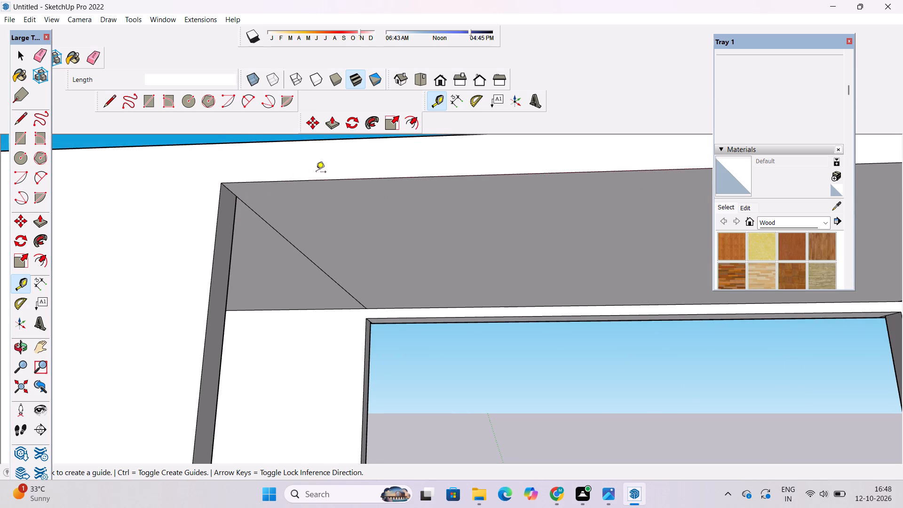
Place a guide 1' 6" in from the ceiling's terrace-side edge, passing through the left pier's inner top corner.
click(318, 179)
click(237, 198)
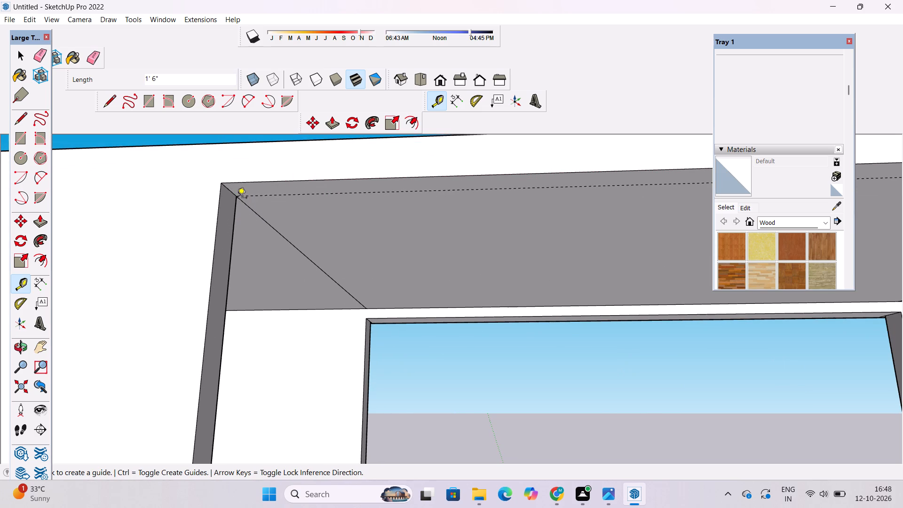
scroll(225, 203, down, 14)
Draw a 51' line along the guide on the ceiling underside, connecting the inner top corners of the right and left piers.
key(o)
drag(261, 215, 307, 222)
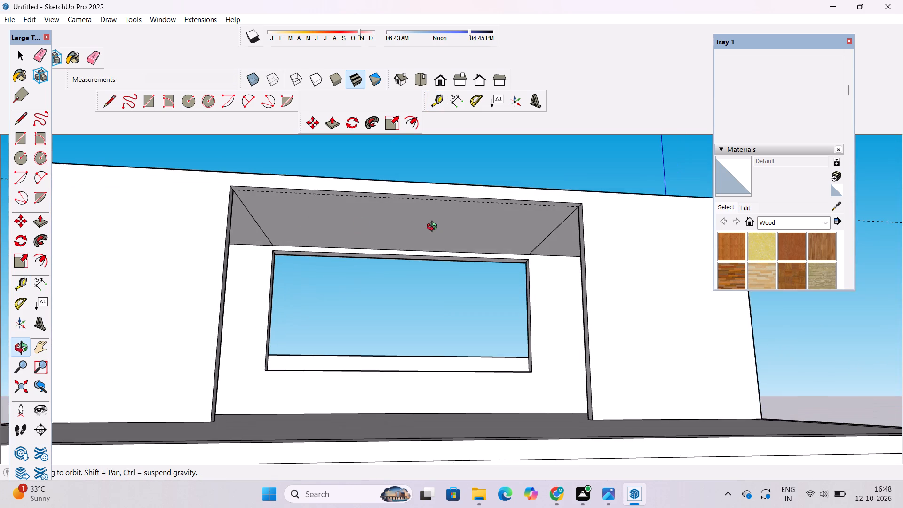
scroll(436, 226, up, 1)
drag(444, 223, 414, 219)
scroll(409, 218, up, 1)
shift+drag(409, 218, 408, 224)
key(l)
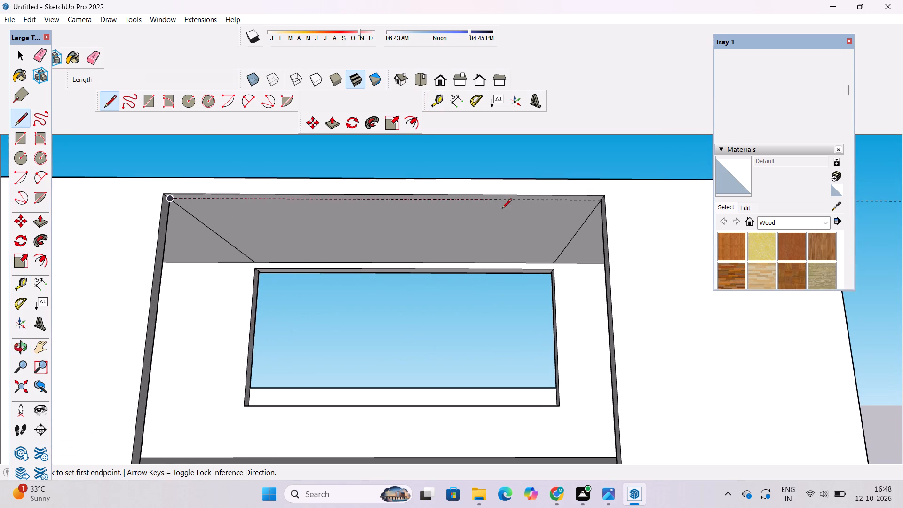
scroll(531, 197, up, 4)
click(620, 203)
scroll(620, 203, down, 4)
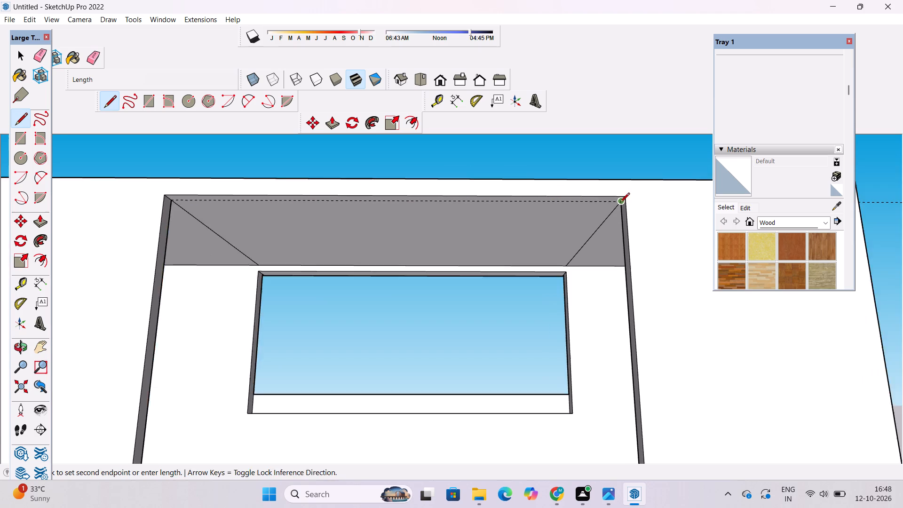
scroll(620, 203, down, 4)
scroll(391, 220, up, 8)
click(261, 185)
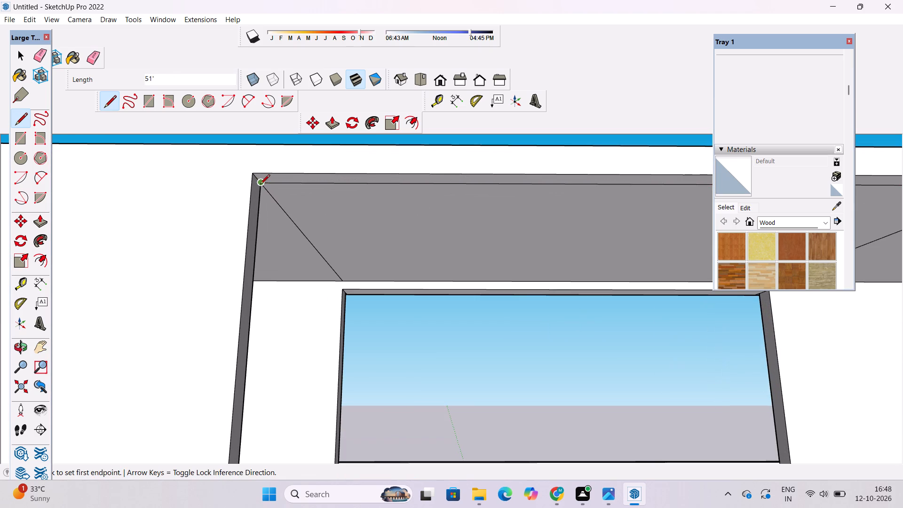
scroll(260, 185, down, 5)
key(space)
Place a guide on the slatted roof, 1.5' in from its terrace-side edge.
text(o)
scroll(380, 189, down, 5)
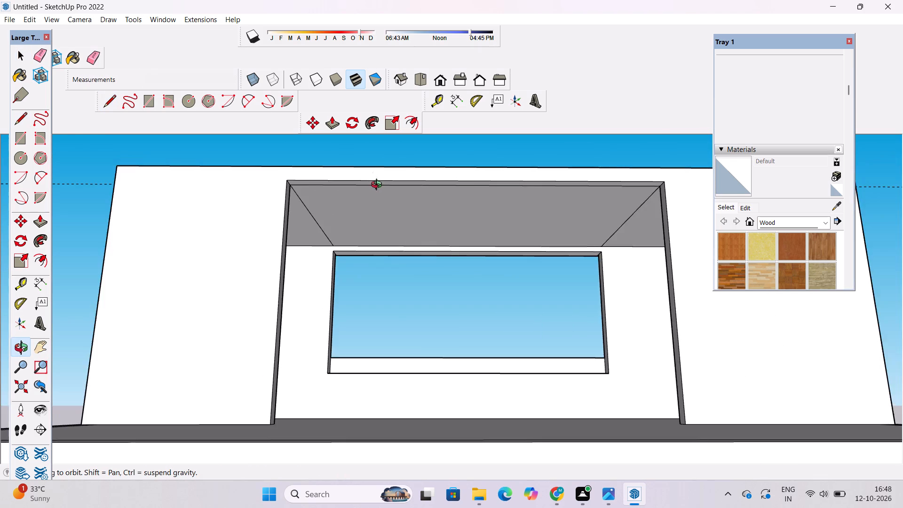
scroll(372, 179, down, 4)
drag(372, 185, 448, 353)
drag(381, 301, 517, 338)
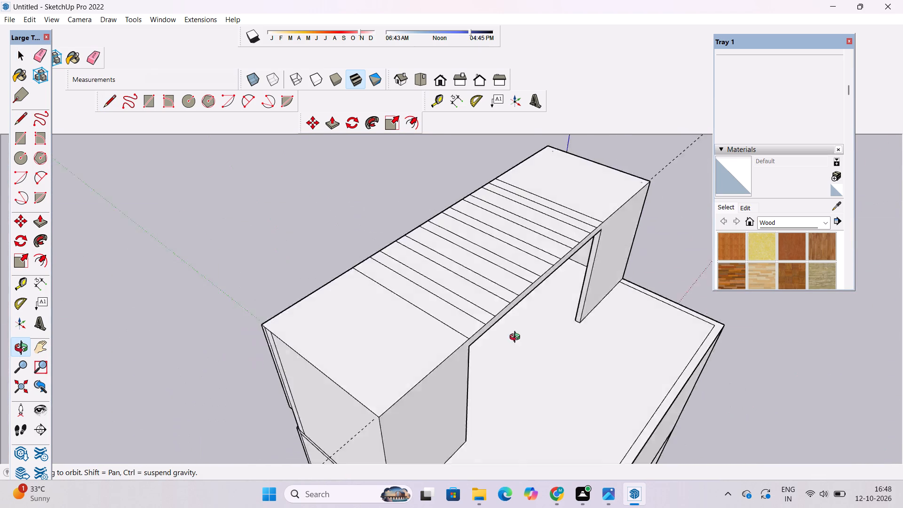
drag(517, 338, 568, 339)
shift+drag(545, 322, 477, 334)
scroll(465, 326, up, 2)
shift+drag(454, 315, 363, 315)
drag(364, 318, 462, 333)
shift+drag(495, 323, 467, 347)
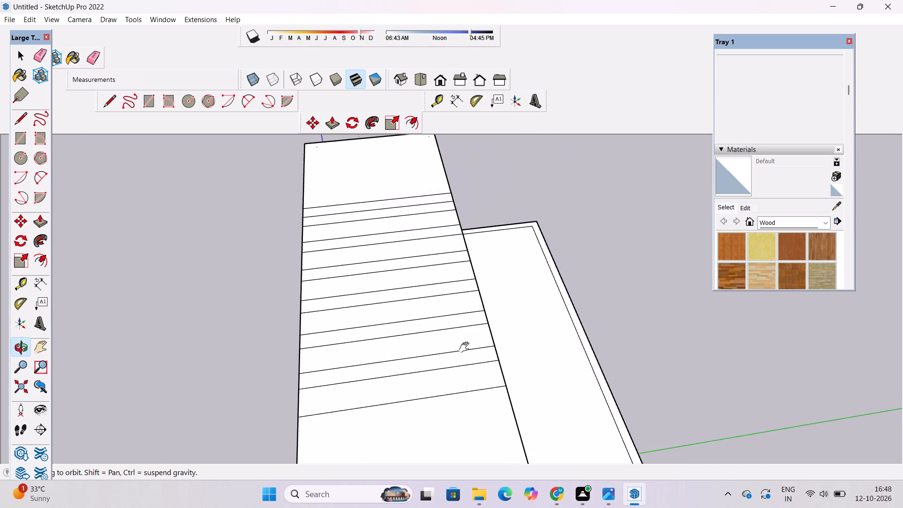
shift+drag(466, 349, 445, 357)
drag(443, 354, 459, 347)
key(t)
scroll(456, 284, up, 1)
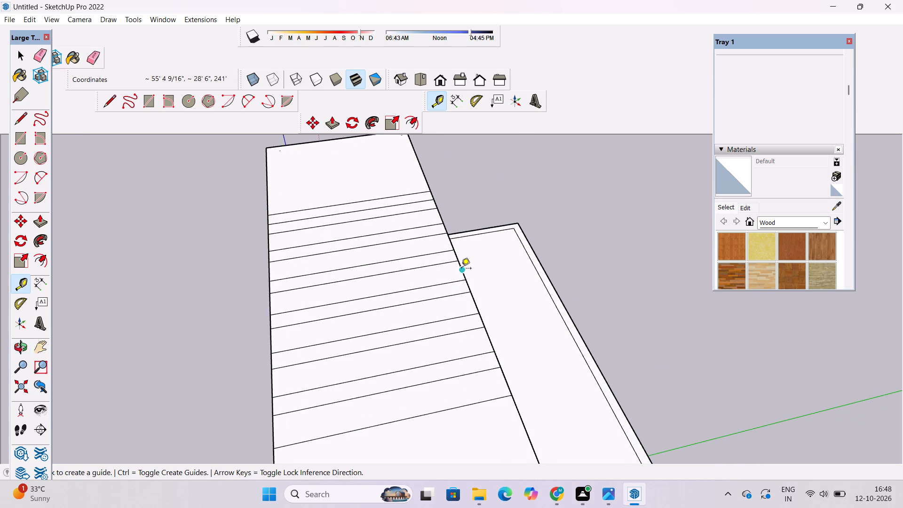
click(461, 269)
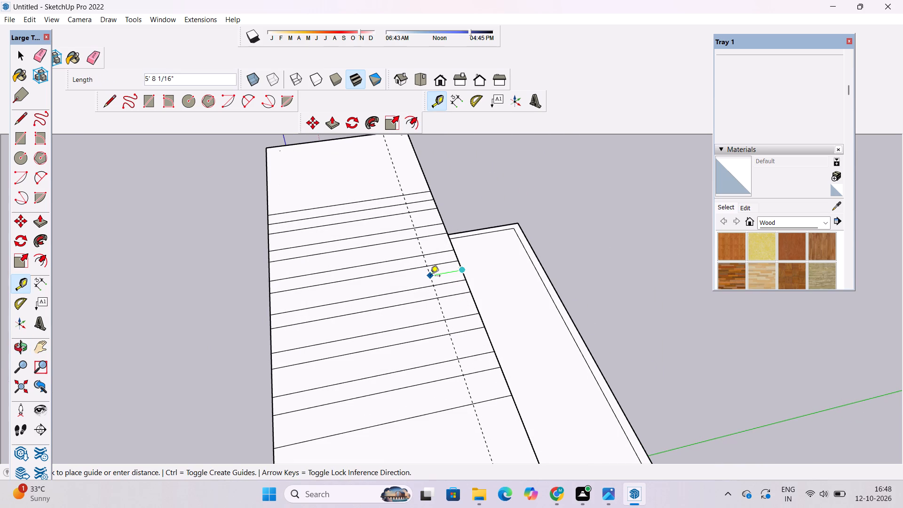
text(1.5')
key(Return)
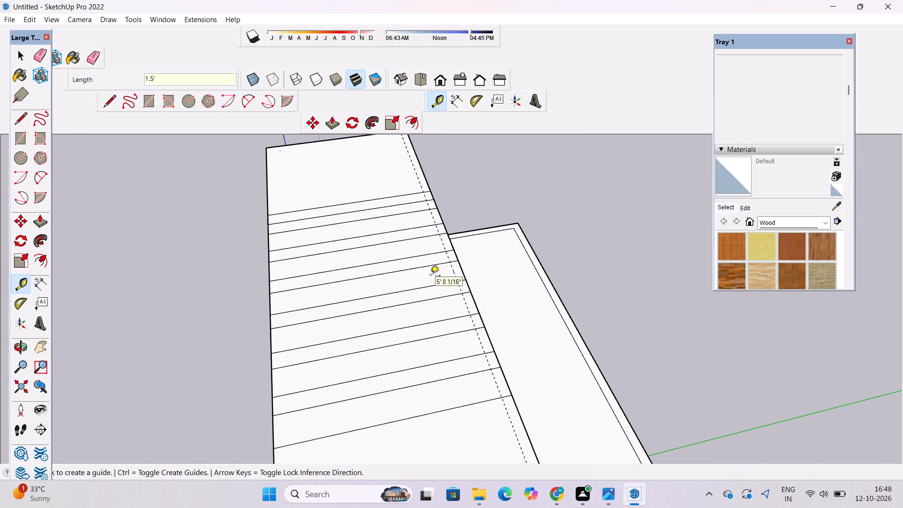
Draw a 51' line along the roof guide, connecting the first and last strip lines.
click(105, 100)
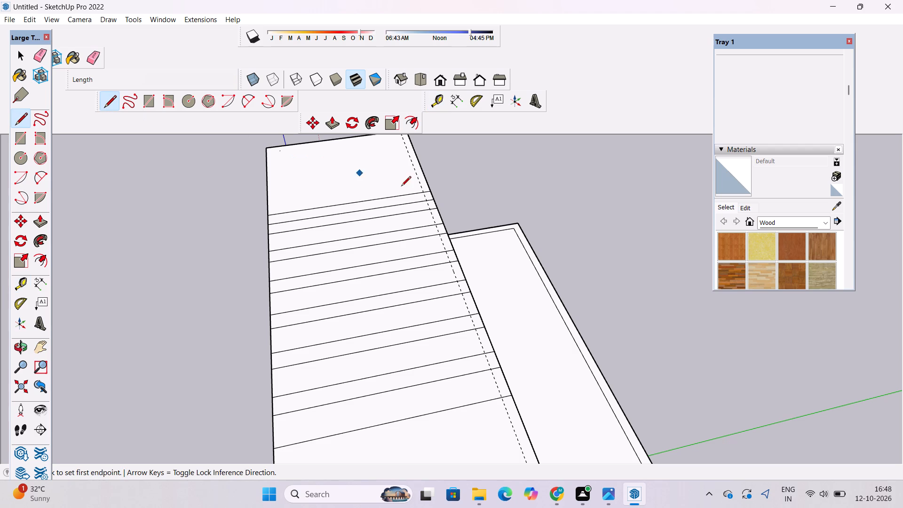
scroll(421, 190, up, 5)
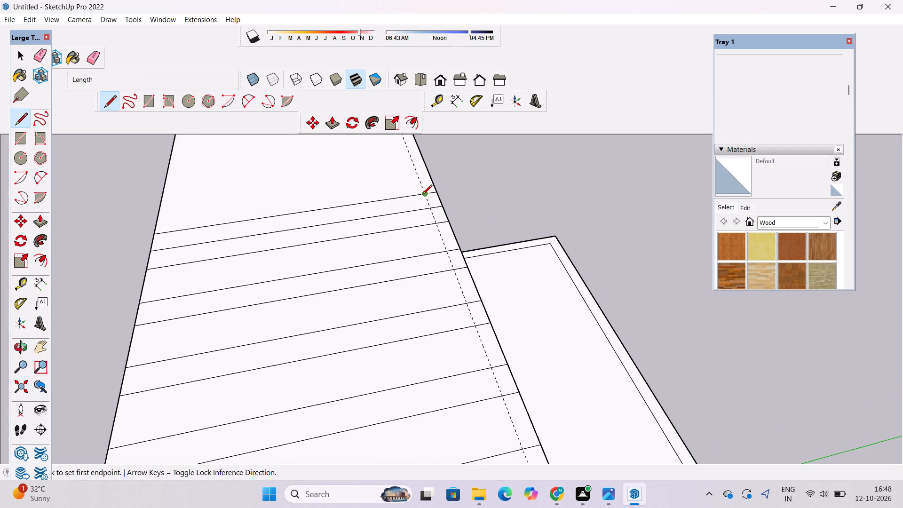
click(423, 194)
scroll(423, 193, down, 8)
scroll(425, 247, up, 3)
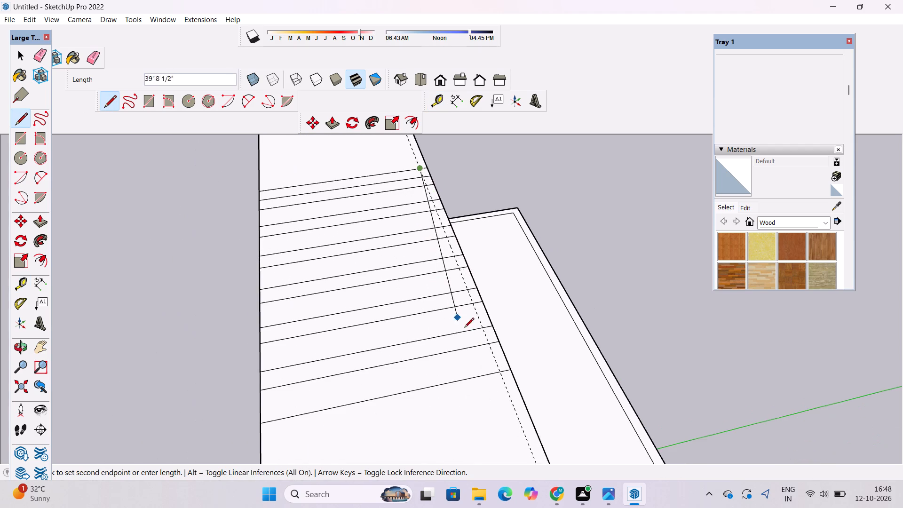
scroll(515, 383, up, 2)
click(498, 369)
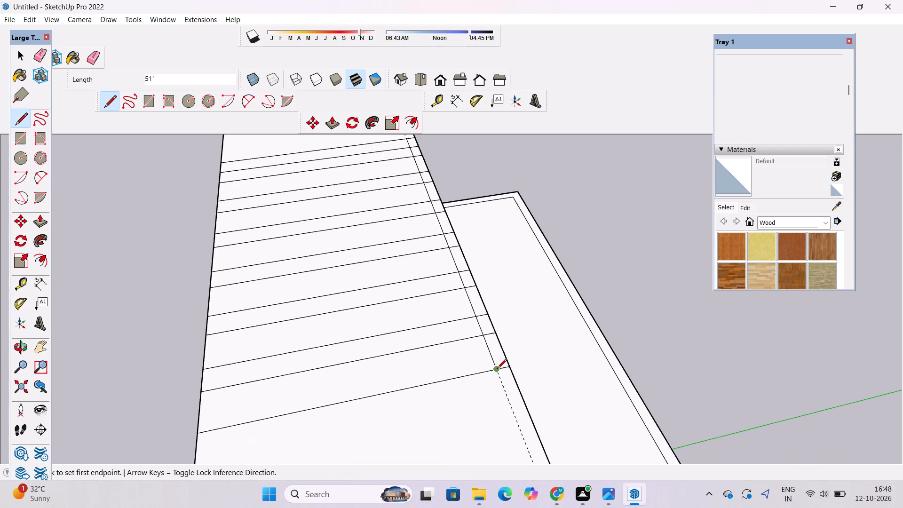
Erase the guide on the roof top, leaving the new 51' line in place.
key(space)
key(e)
drag(506, 379, 503, 383)
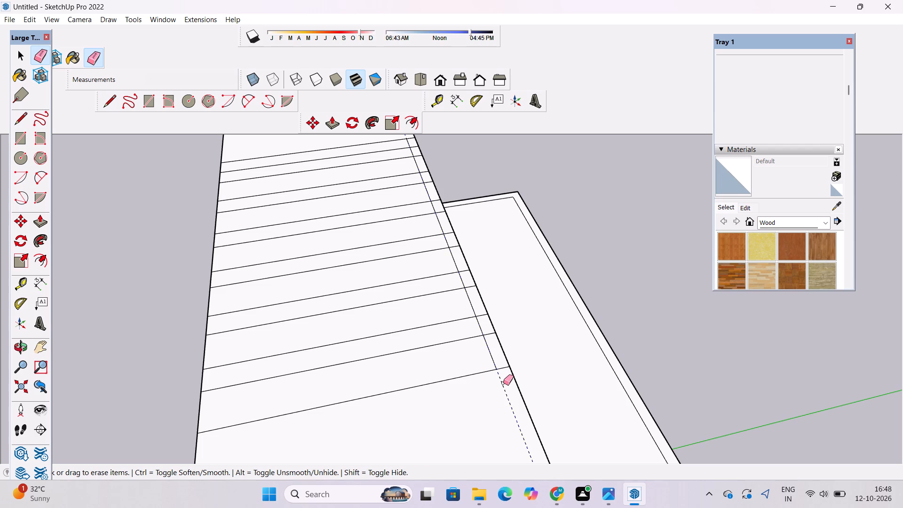
drag(503, 383, 499, 396)
Erase the strip-line ends between the 51' line and the terrace-side roof edge, starting from the far end.
scroll(453, 419, down, 5)
scroll(422, 219, up, 10)
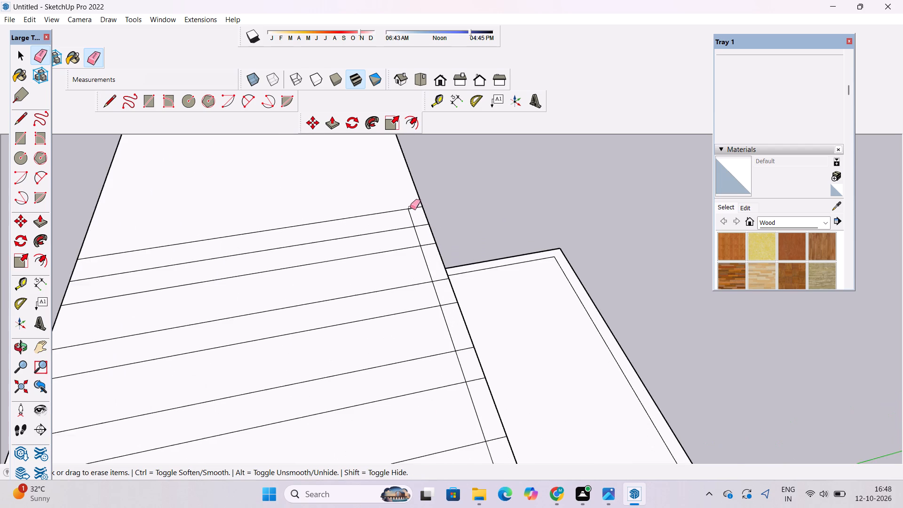
scroll(410, 207, up, 3)
drag(420, 226, 435, 278)
scroll(348, 182, down, 5)
scroll(402, 300, up, 2)
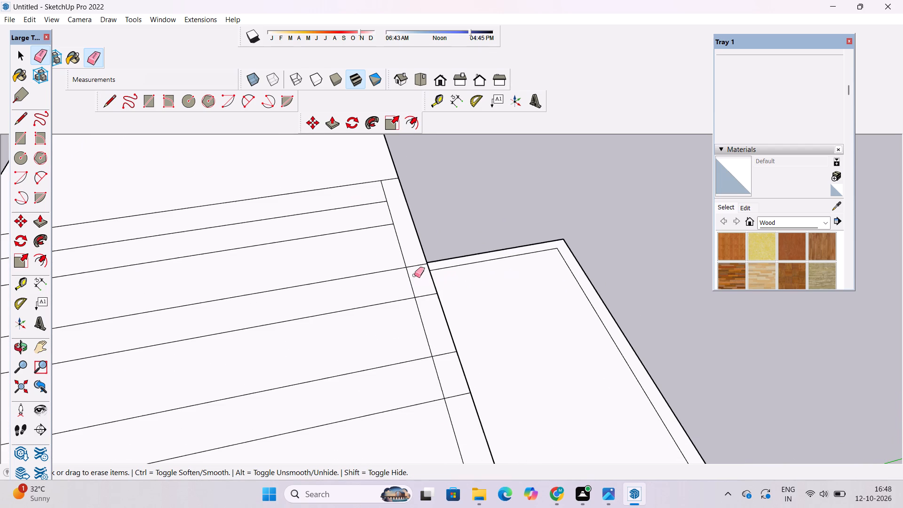
drag(416, 257, 423, 301)
scroll(372, 203, down, 5)
scroll(421, 339, up, 4)
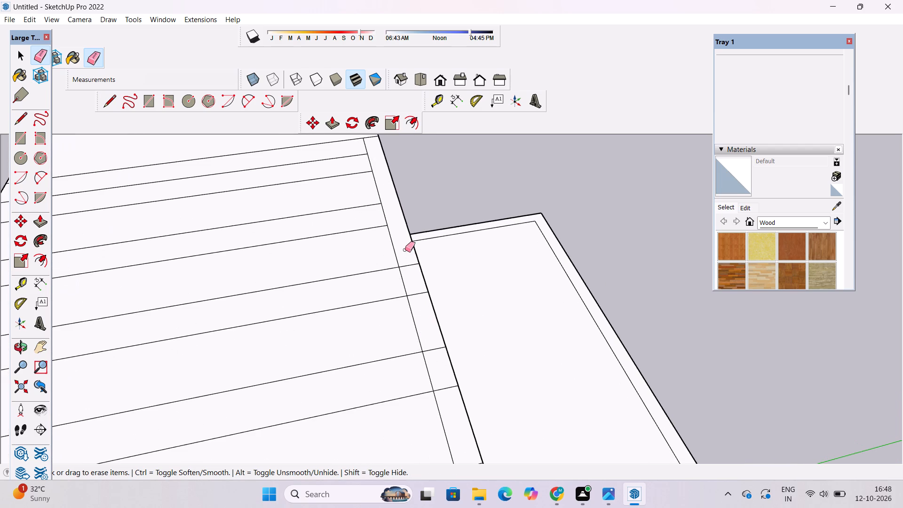
drag(405, 250, 413, 308)
scroll(361, 242, down, 6)
scroll(408, 362, up, 5)
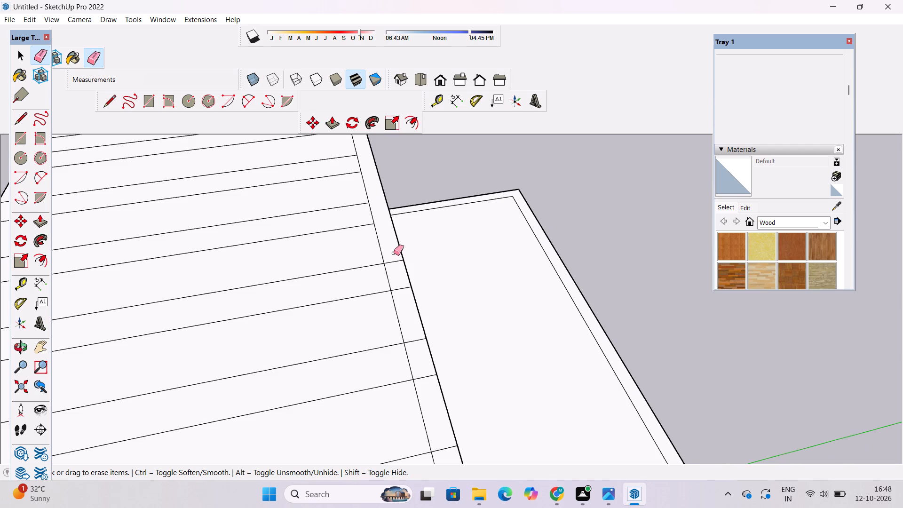
drag(394, 253, 402, 301)
scroll(373, 205, down, 5)
scroll(417, 351, up, 4)
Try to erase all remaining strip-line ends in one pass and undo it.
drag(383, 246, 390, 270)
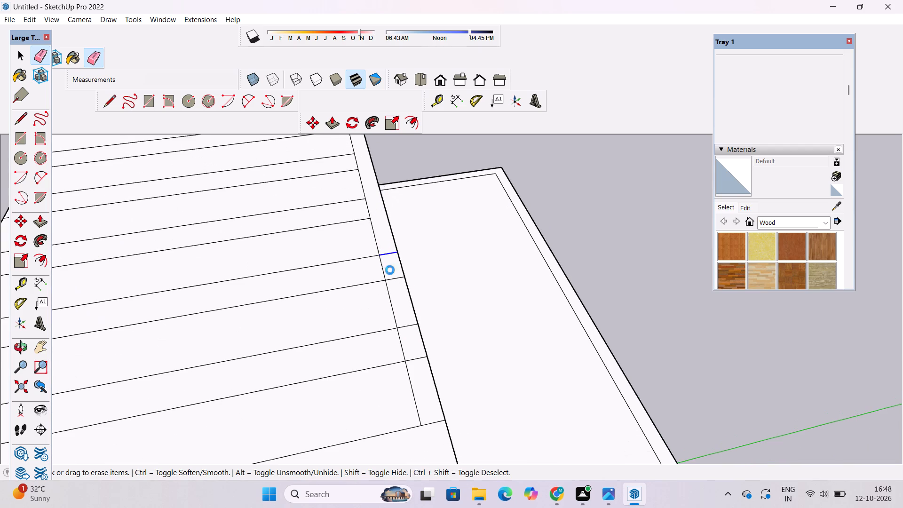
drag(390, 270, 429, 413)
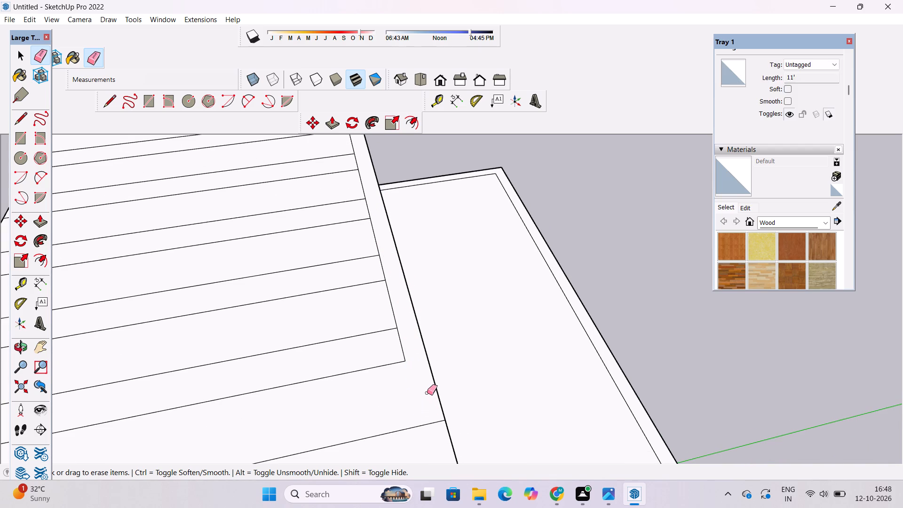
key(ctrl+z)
Erase the remaining strip-line ends between the 51' line and the terrace-side roof edge, keeping the 51' line.
drag(431, 400, 432, 428)
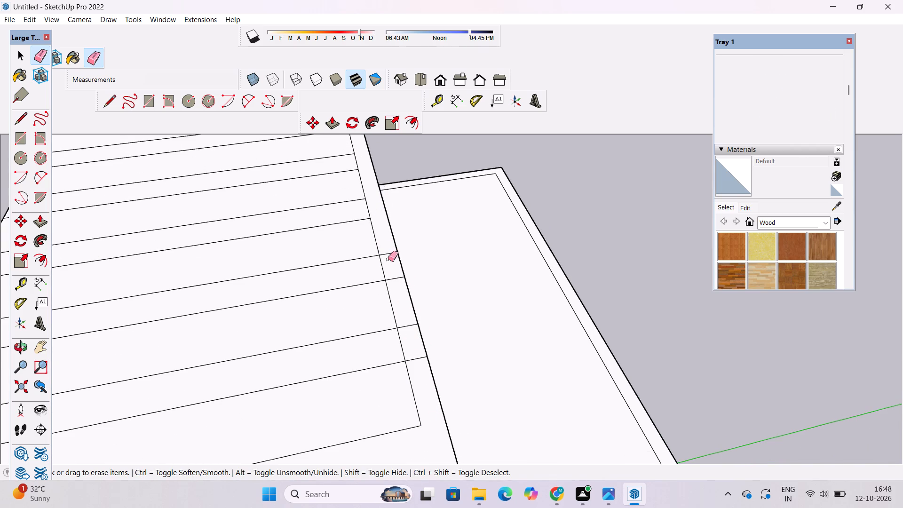
drag(382, 242, 396, 287)
drag(400, 309, 415, 364)
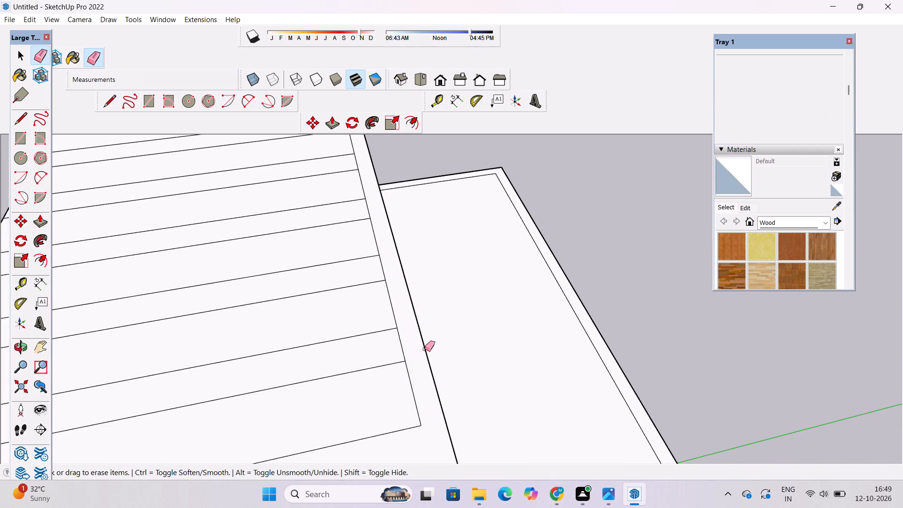
Erase the leftover guide running lengthwise through the top storey beneath the slatted roof.
key(space)
key(o)
scroll(420, 323, down, 5)
drag(522, 346, 285, 212)
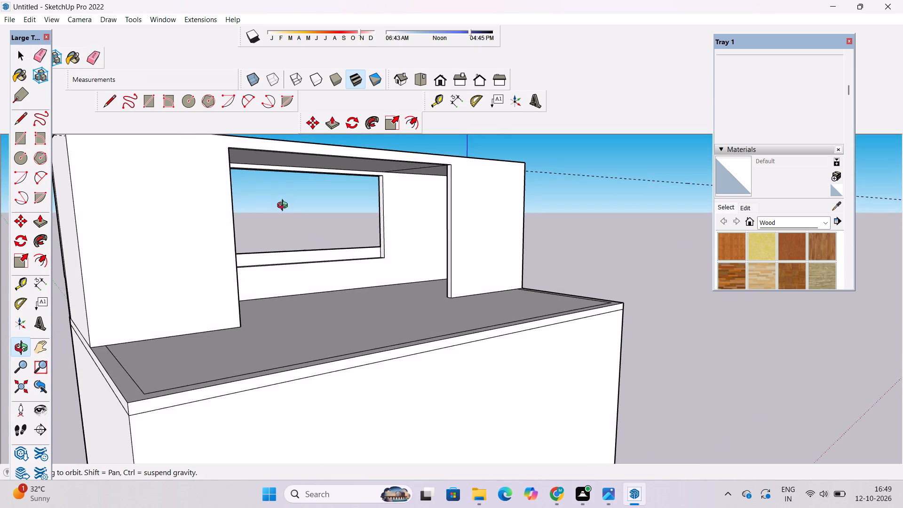
scroll(287, 199, down, 3)
shift+drag(344, 204, 391, 286)
drag(392, 289, 412, 287)
shift+drag(415, 299, 397, 233)
drag(416, 256, 460, 325)
scroll(425, 275, down, 6)
drag(428, 269, 418, 297)
key(e)
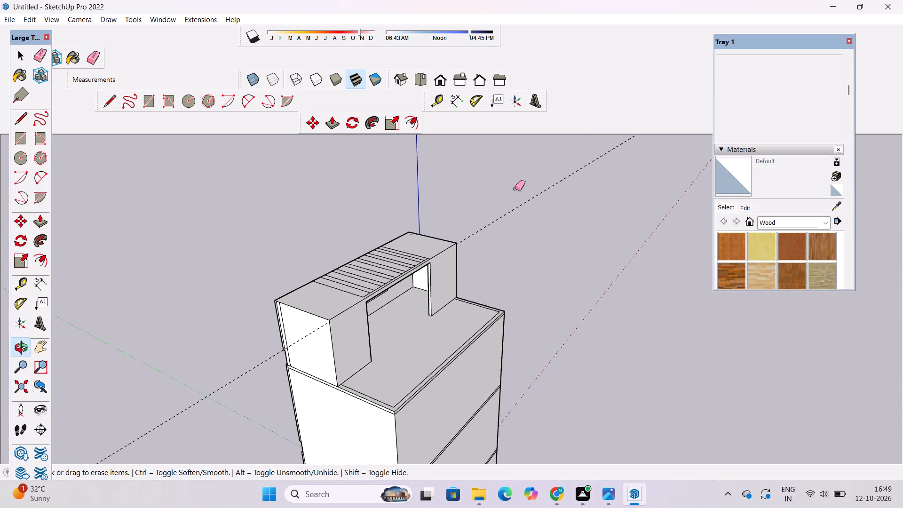
drag(515, 189, 517, 213)
Examine the roof strips and the opening's ceiling underside from the building's front.
key(o)
scroll(516, 211, down, 6)
drag(226, 347, 314, 368)
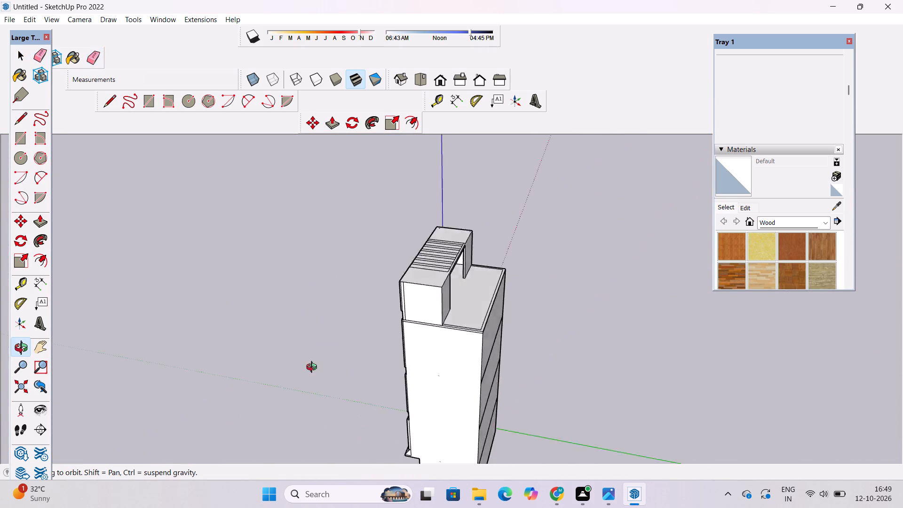
drag(314, 368, 623, 313)
scroll(483, 233, up, 4)
shift+drag(474, 222, 414, 222)
drag(421, 227, 495, 349)
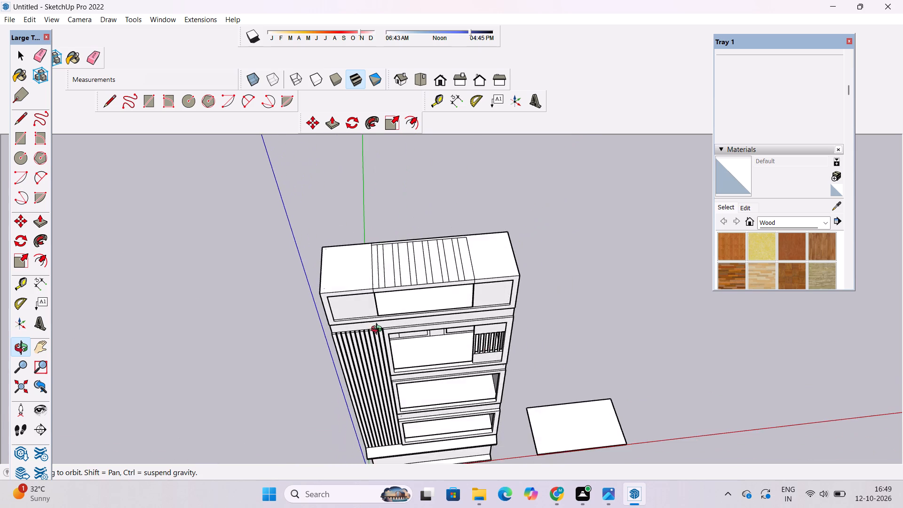
scroll(372, 317, up, 8)
shift+drag(411, 246, 400, 257)
drag(408, 282, 411, 300)
drag(413, 317, 396, 278)
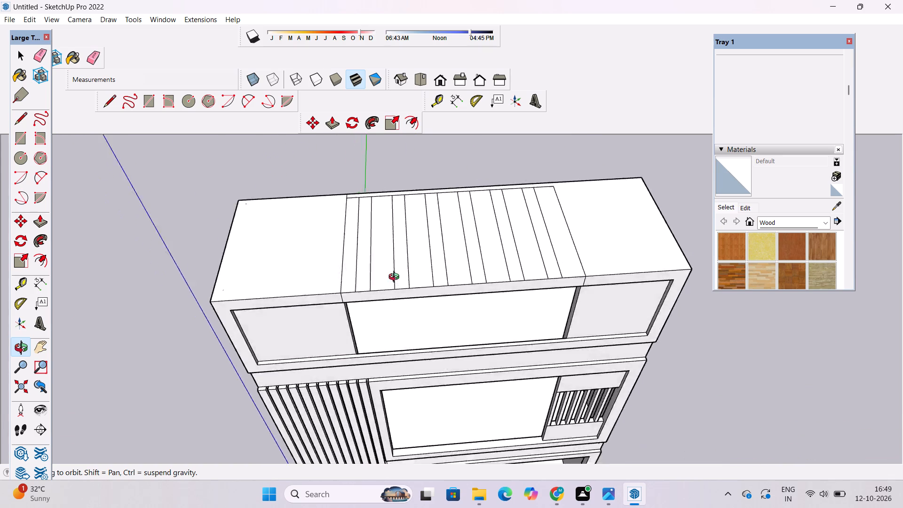
drag(396, 278, 344, 169)
shift+drag(404, 171, 408, 262)
drag(422, 270, 423, 113)
scroll(412, 254, up, 8)
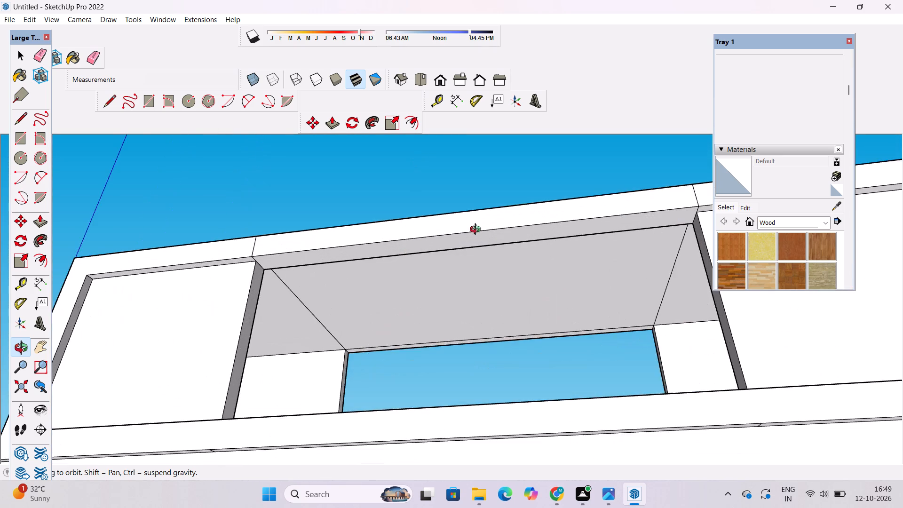
Place a guide on the ceiling underside, 1.5' in from its window-side edge.
drag(477, 231, 142, 354)
scroll(153, 333, down, 5)
drag(400, 324, 89, 200)
scroll(247, 195, down, 9)
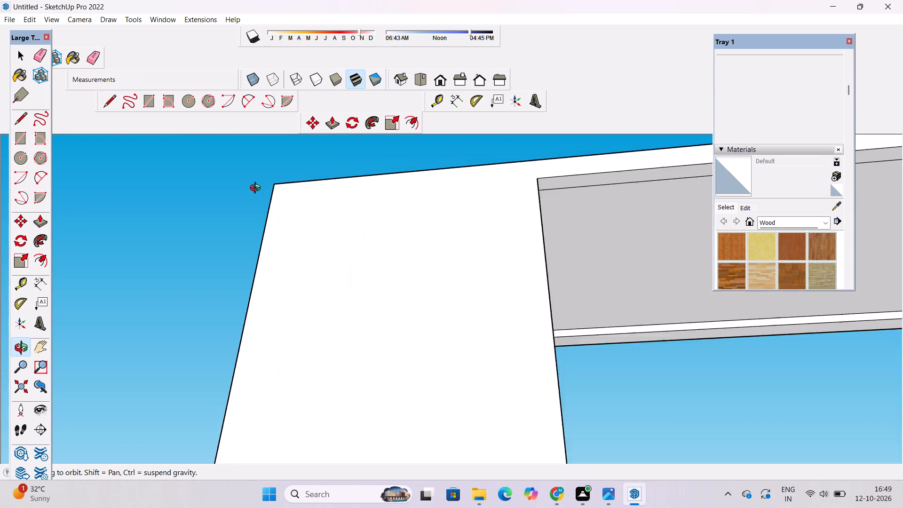
scroll(257, 189, down, 3)
shift+drag(606, 266, 546, 262)
drag(429, 186, 436, 286)
shift+drag(559, 273, 456, 272)
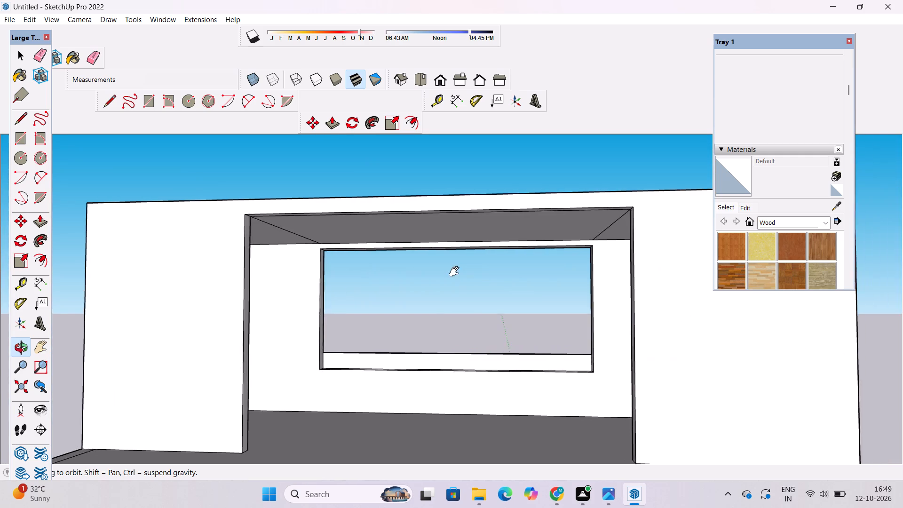
shift+drag(456, 272, 451, 213)
scroll(420, 239, up, 4)
shift+drag(423, 243, 433, 274)
scroll(425, 284, up, 3)
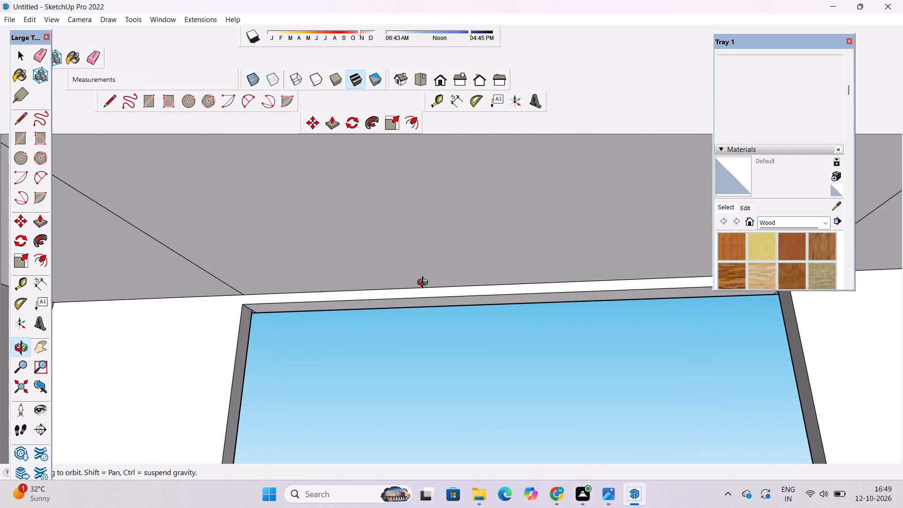
key(t)
scroll(437, 265, up, 3)
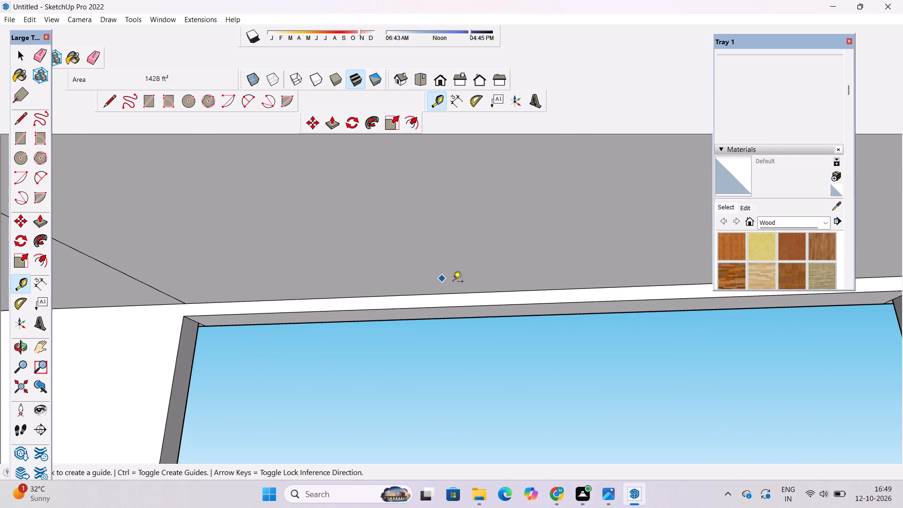
click(517, 291)
text(1.5')
key(Return)
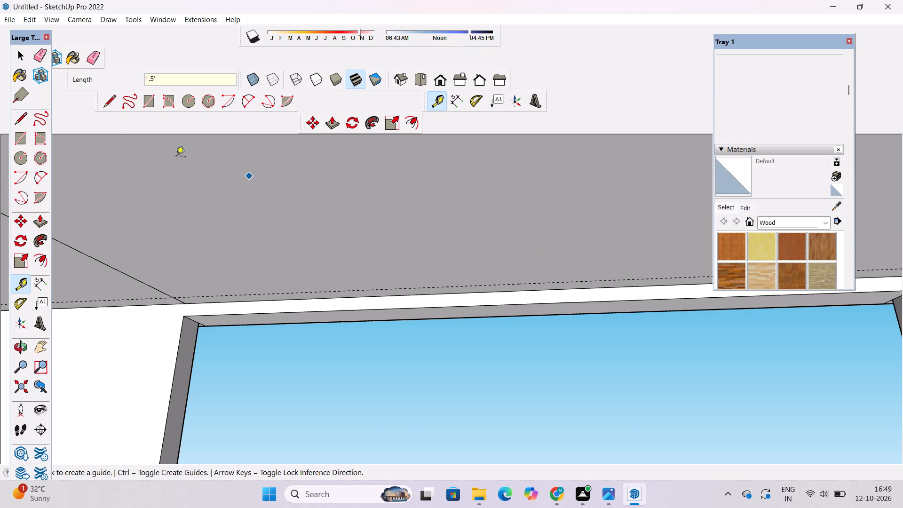
Draw a 51' line along the ceiling guide, connecting the two slanted ceiling lines above the window.
click(109, 102)
scroll(157, 155, down, 6)
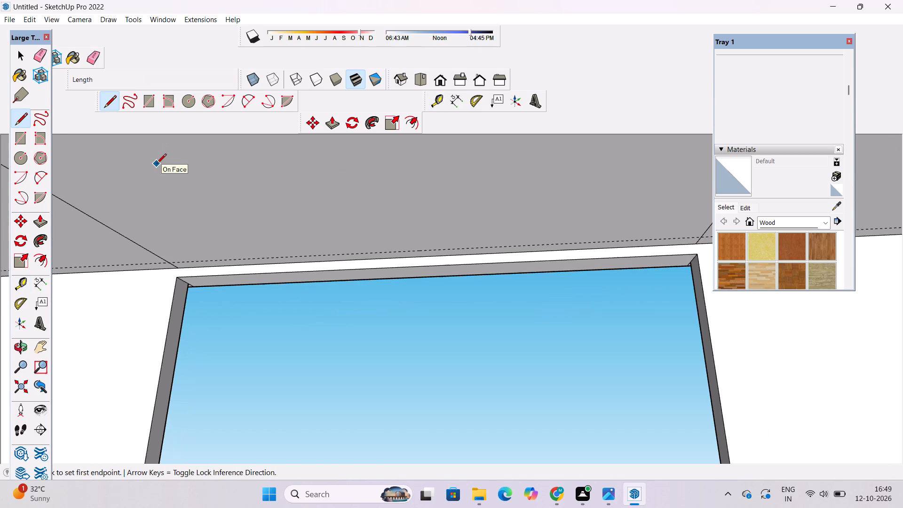
scroll(574, 221, down, 2)
scroll(658, 239, up, 3)
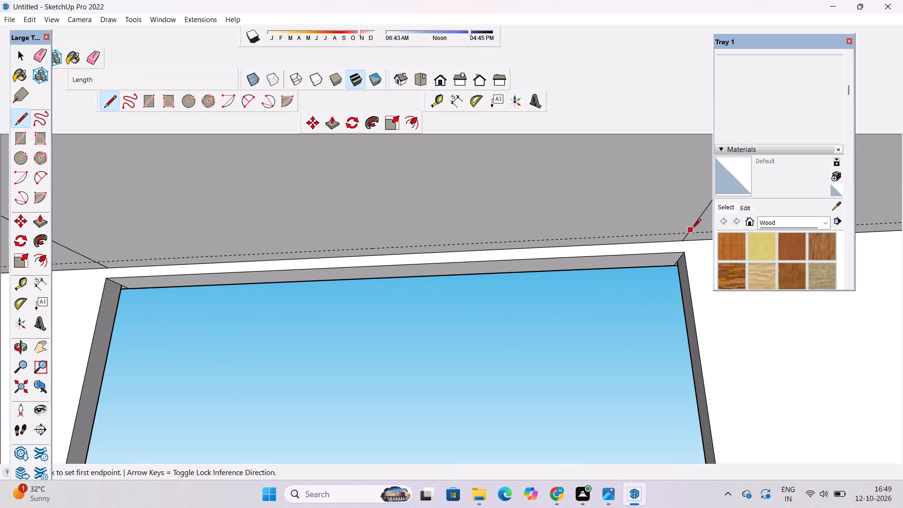
click(689, 233)
scroll(451, 231, down, 5)
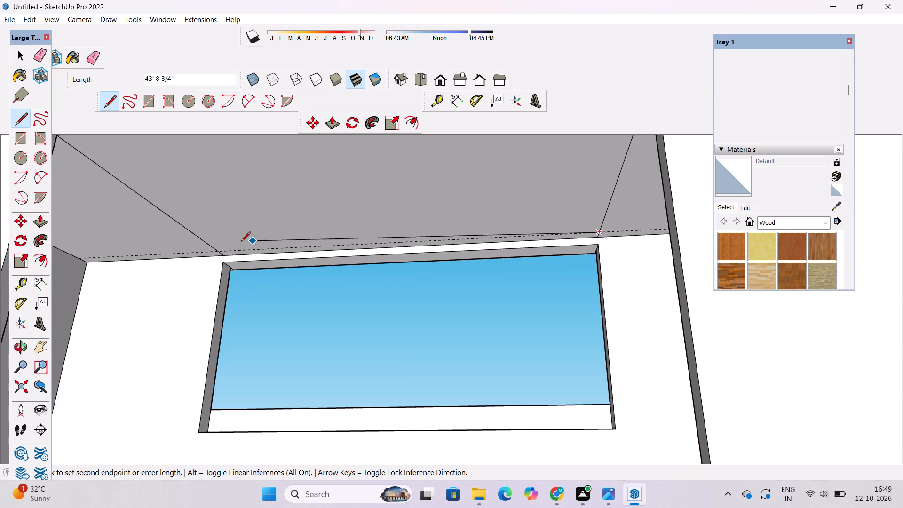
scroll(241, 242, up, 4)
click(207, 256)
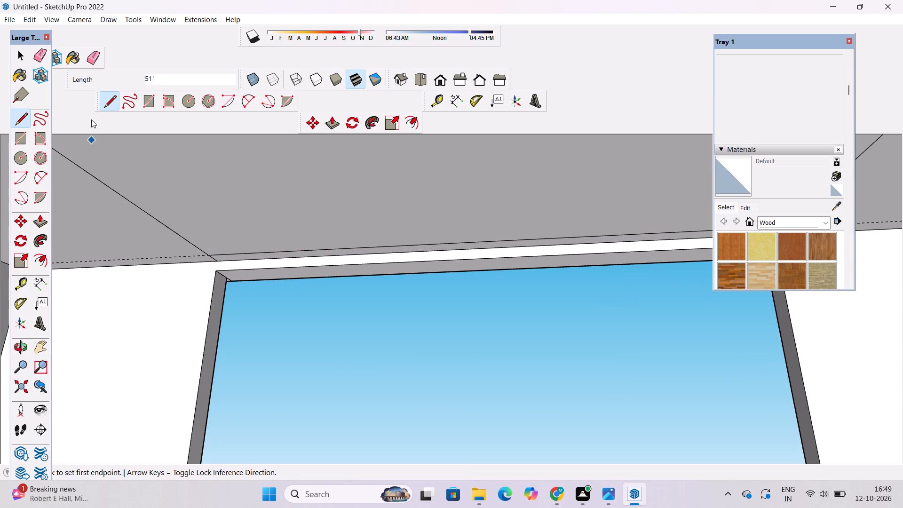
Erase the leftover guide on the ceiling underside beside the new line above the window.
click(92, 58)
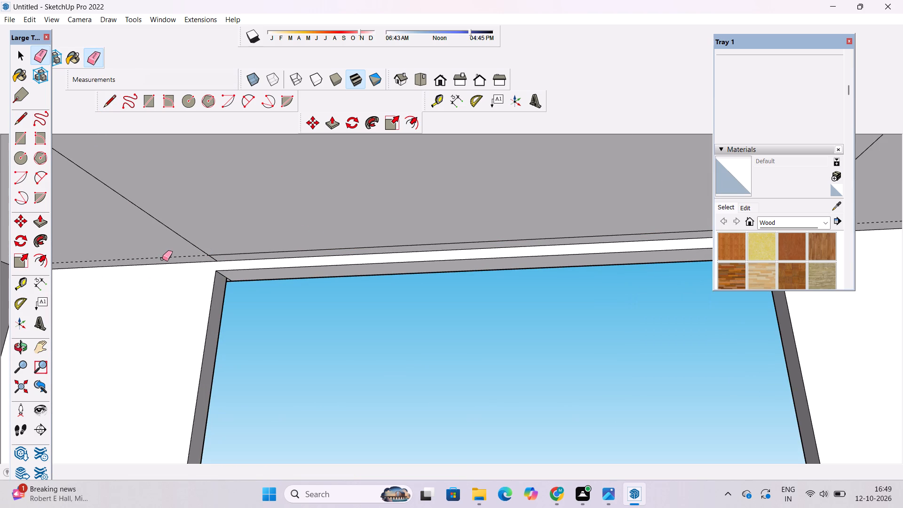
click(164, 258)
Place a guide on top of the slatted roof, 1.5' in from its front long edge, crossing all the strip lines.
scroll(192, 254, down, 4)
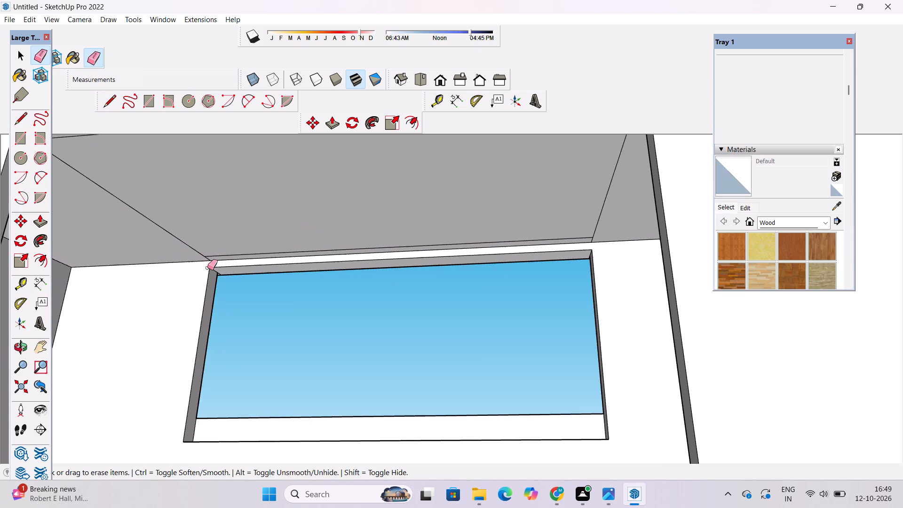
key(o)
scroll(210, 230, down, 6)
drag(206, 249, 236, 303)
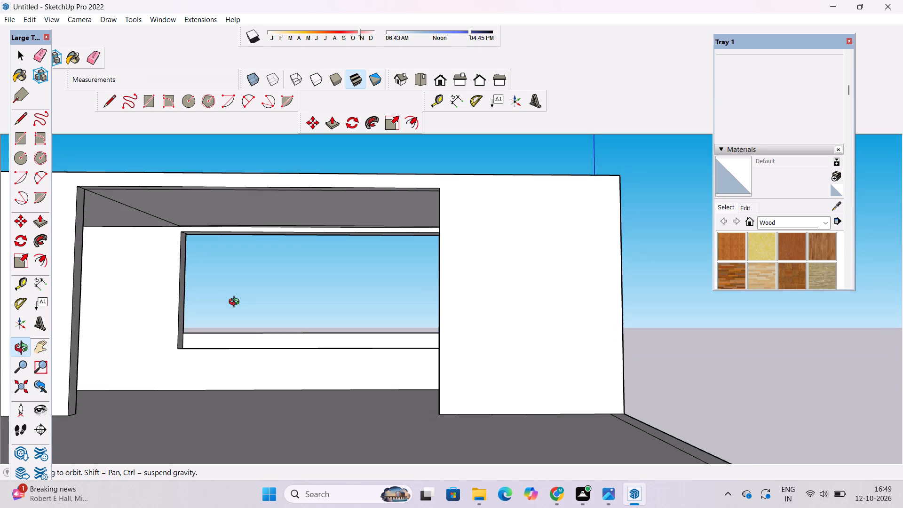
scroll(215, 218, down, 4)
drag(206, 234, 217, 256)
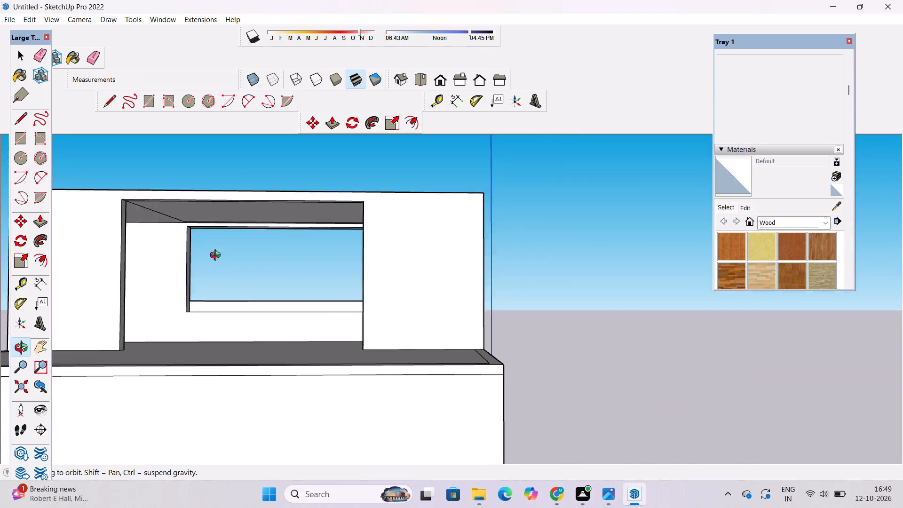
drag(217, 256, 295, 354)
drag(299, 344, 336, 311)
drag(336, 310, 521, 326)
scroll(454, 275, down, 4)
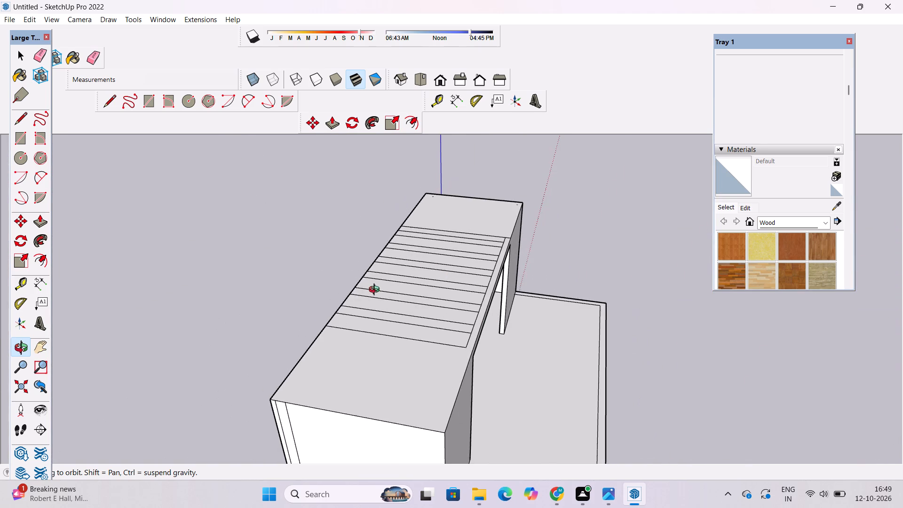
drag(376, 291, 485, 322)
drag(458, 322, 424, 325)
scroll(390, 315, up, 3)
shift+drag(383, 308, 346, 312)
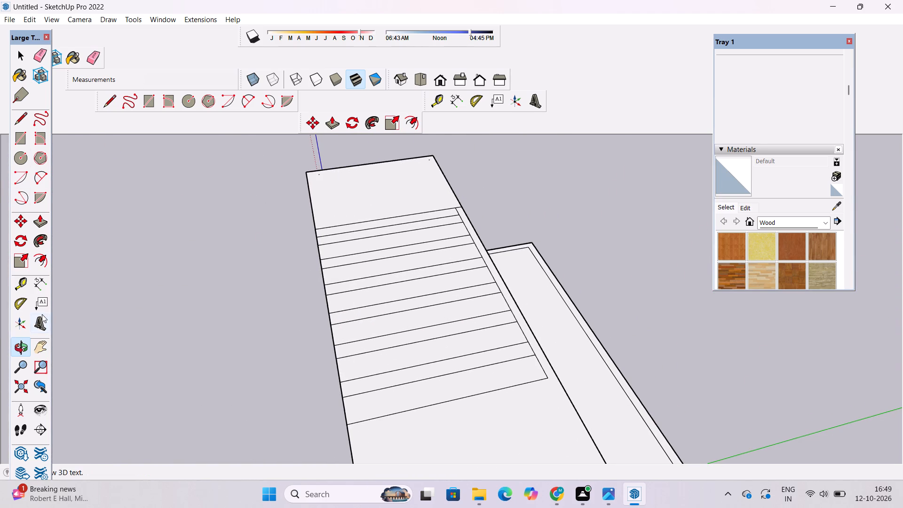
click(22, 284)
scroll(340, 325, up, 3)
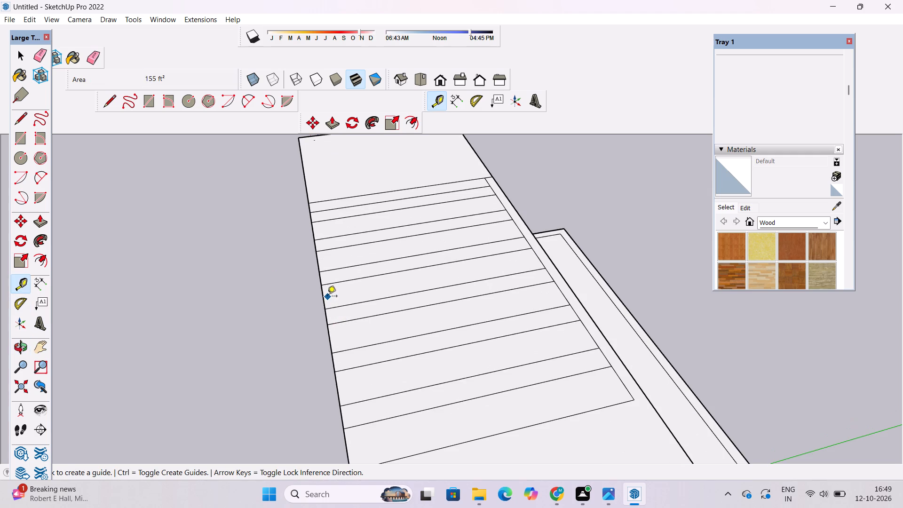
click(324, 297)
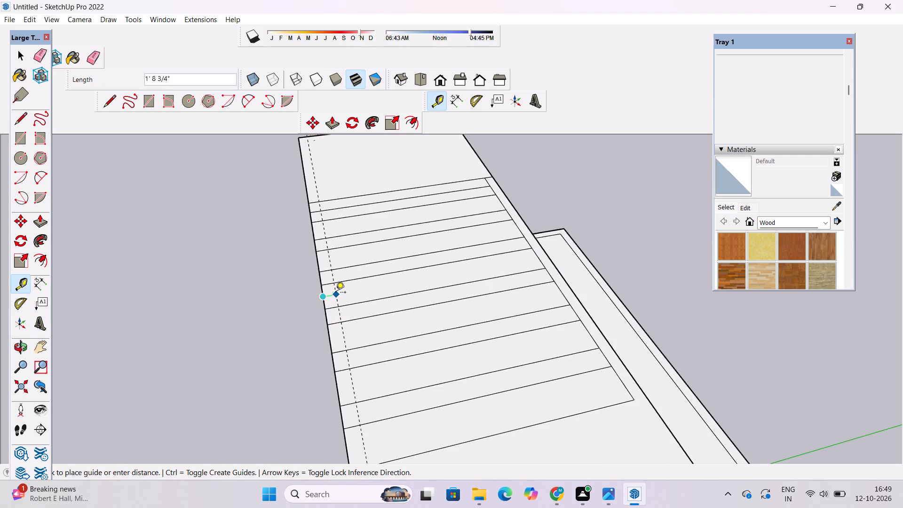
key(1)
text(.6)
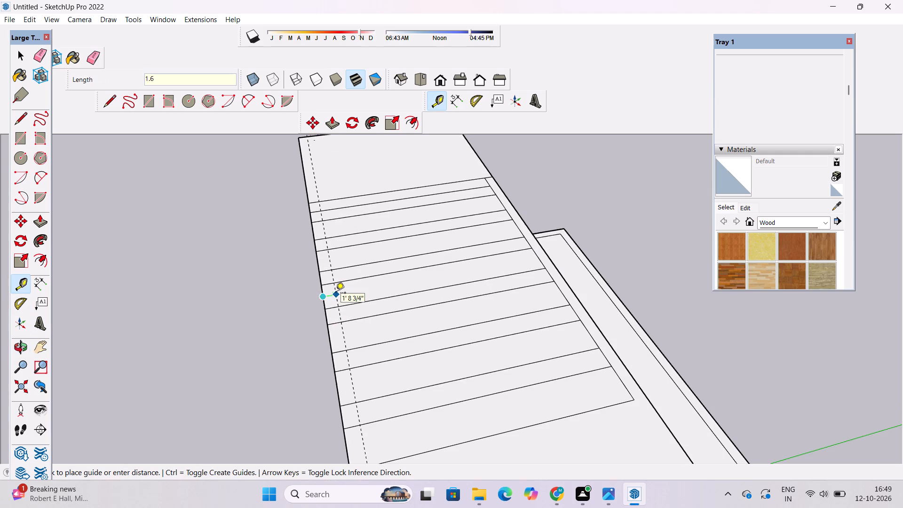
key(BackSpace)
text(5')
key(Return)
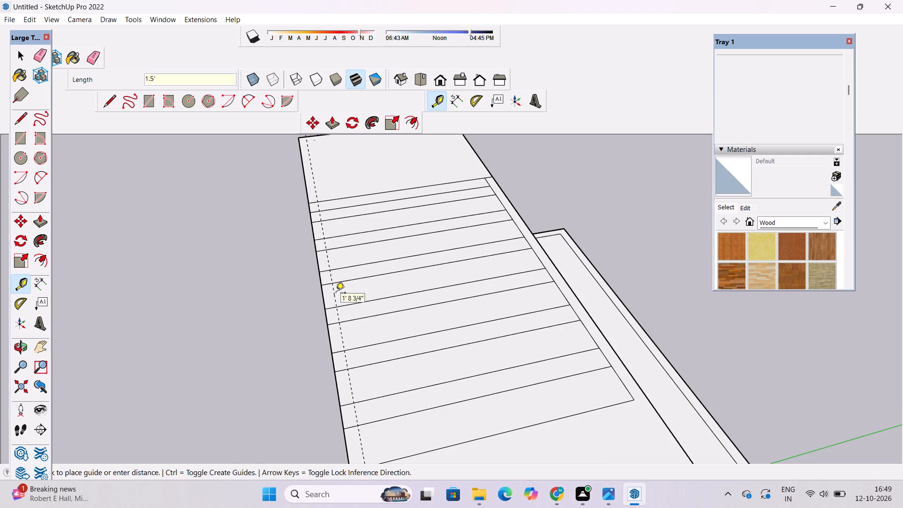
Draw a 51' line along the roof guide, from the first strip line to the last, to close the front border.
click(103, 101)
scroll(322, 208, up, 5)
click(315, 198)
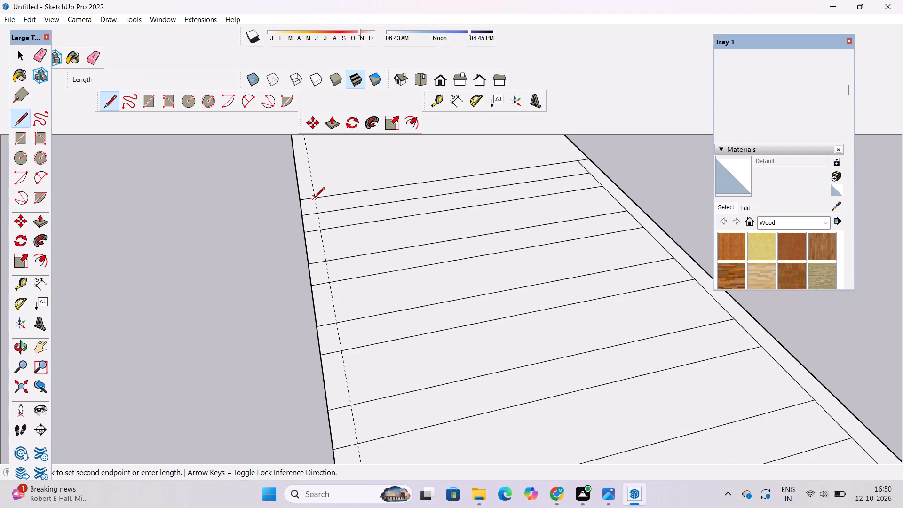
scroll(315, 191, down, 8)
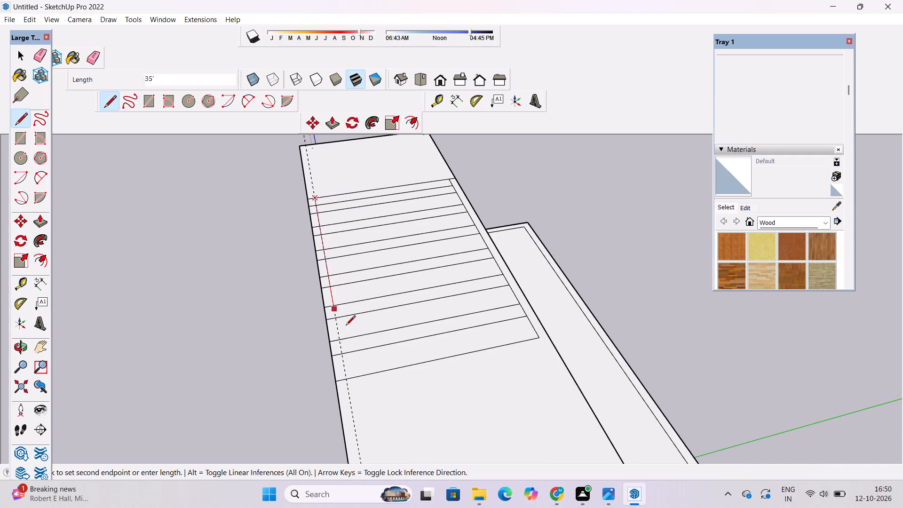
click(346, 377)
key(space)
Erase the guide running along the roof's front border.
key(e)
drag(363, 402, 353, 414)
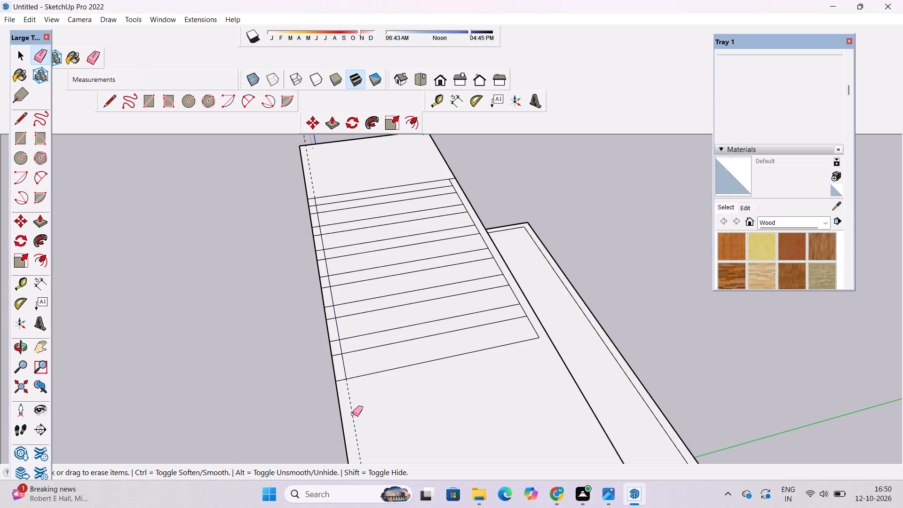
drag(353, 414, 351, 417)
Erase all the short strip-line ends between the new border line and the roof's front edge.
scroll(308, 184, up, 9)
drag(311, 192, 315, 228)
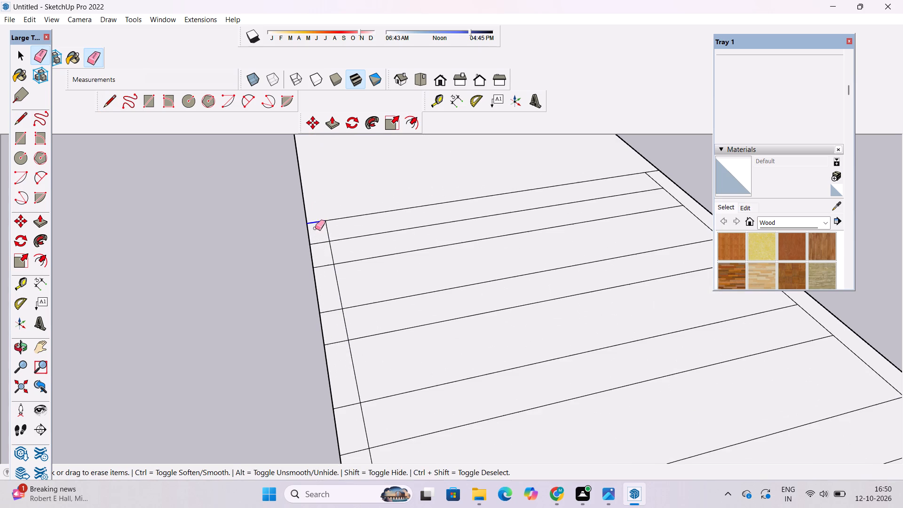
drag(315, 228, 322, 273)
scroll(311, 188, down, 5)
scroll(316, 259, up, 4)
drag(323, 252, 329, 278)
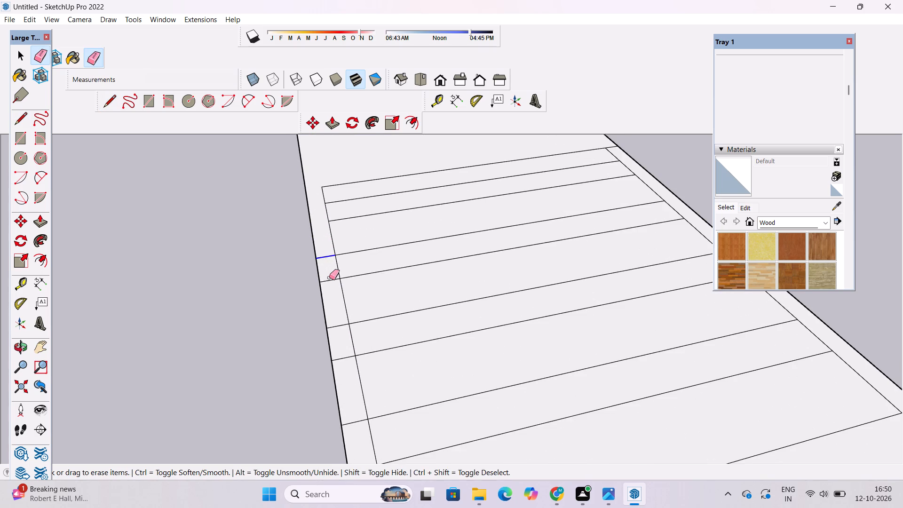
drag(329, 278, 330, 284)
scroll(326, 213, down, 5)
scroll(335, 276, up, 3)
drag(335, 276, 339, 301)
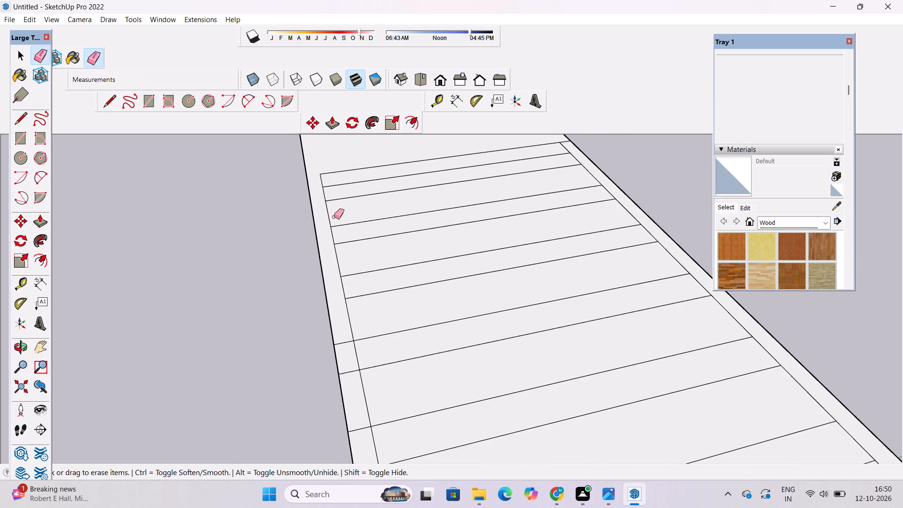
scroll(334, 217, down, 4)
scroll(349, 315, up, 7)
drag(334, 274, 341, 324)
scroll(272, 134, down, 5)
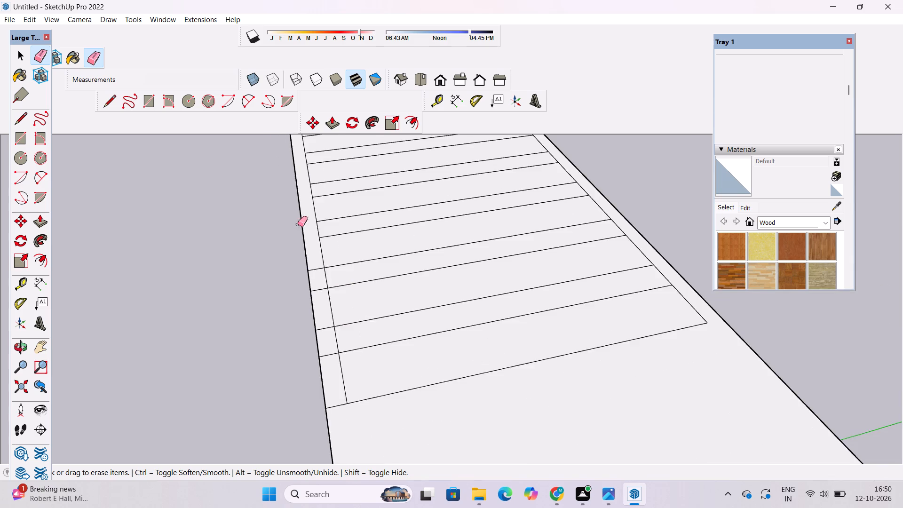
scroll(312, 265, up, 8)
drag(287, 187, 298, 259)
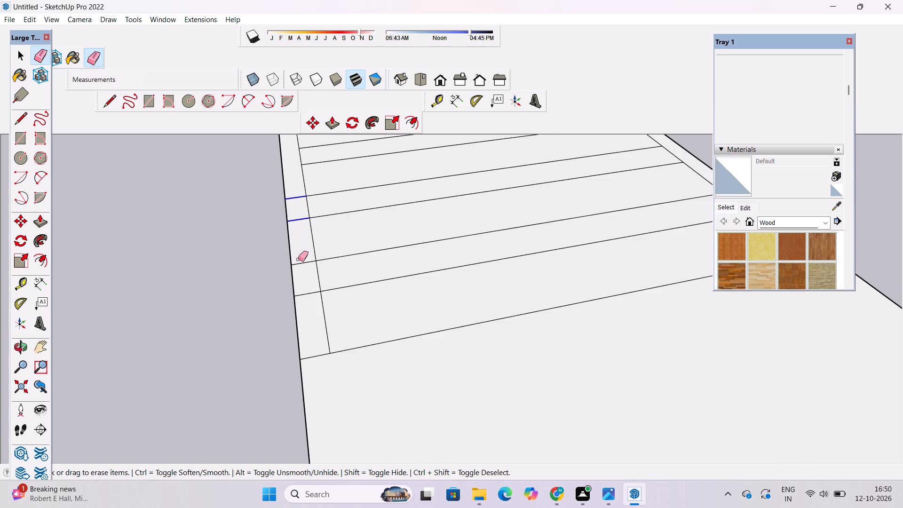
drag(298, 259, 314, 357)
key(space)
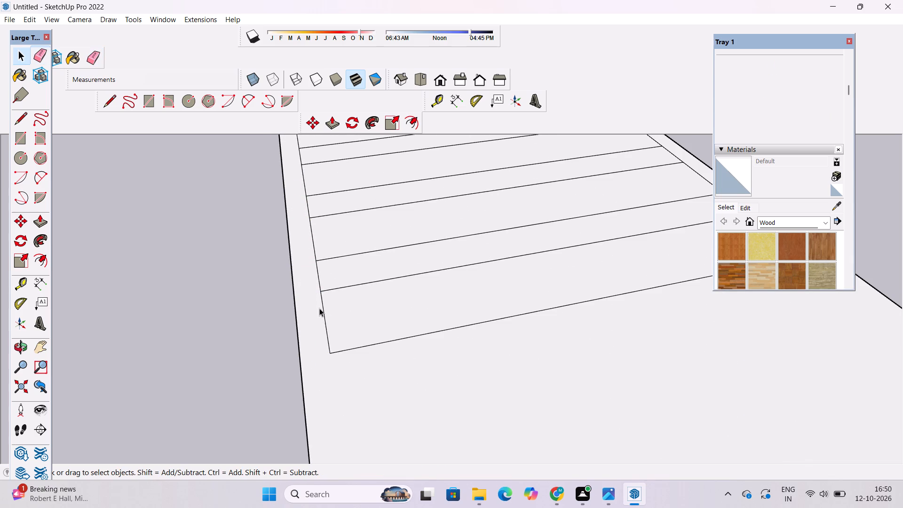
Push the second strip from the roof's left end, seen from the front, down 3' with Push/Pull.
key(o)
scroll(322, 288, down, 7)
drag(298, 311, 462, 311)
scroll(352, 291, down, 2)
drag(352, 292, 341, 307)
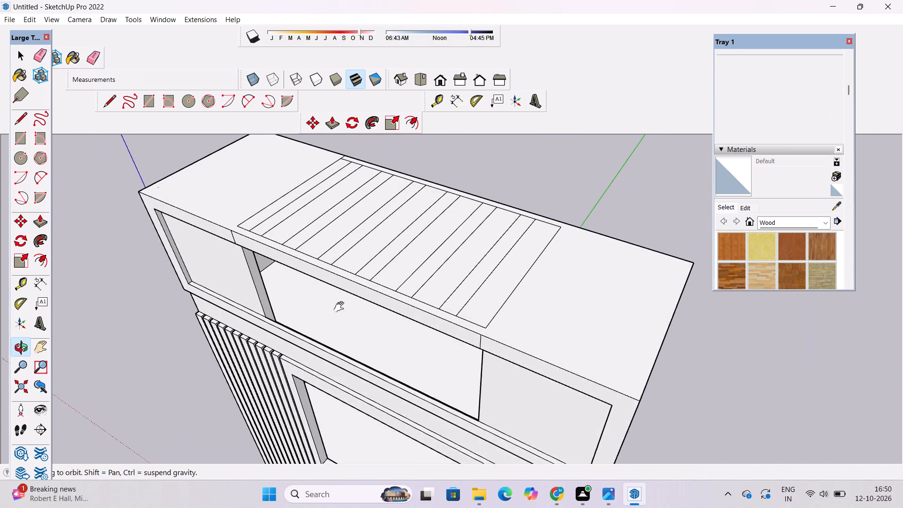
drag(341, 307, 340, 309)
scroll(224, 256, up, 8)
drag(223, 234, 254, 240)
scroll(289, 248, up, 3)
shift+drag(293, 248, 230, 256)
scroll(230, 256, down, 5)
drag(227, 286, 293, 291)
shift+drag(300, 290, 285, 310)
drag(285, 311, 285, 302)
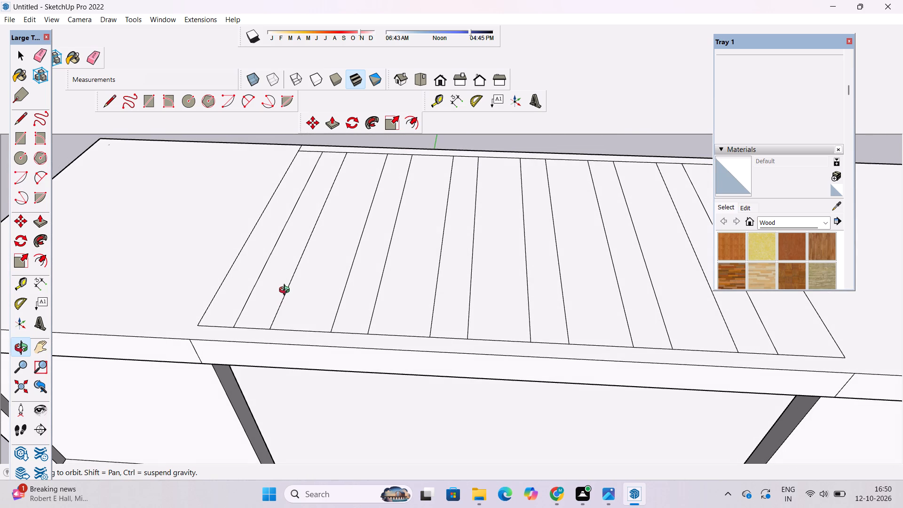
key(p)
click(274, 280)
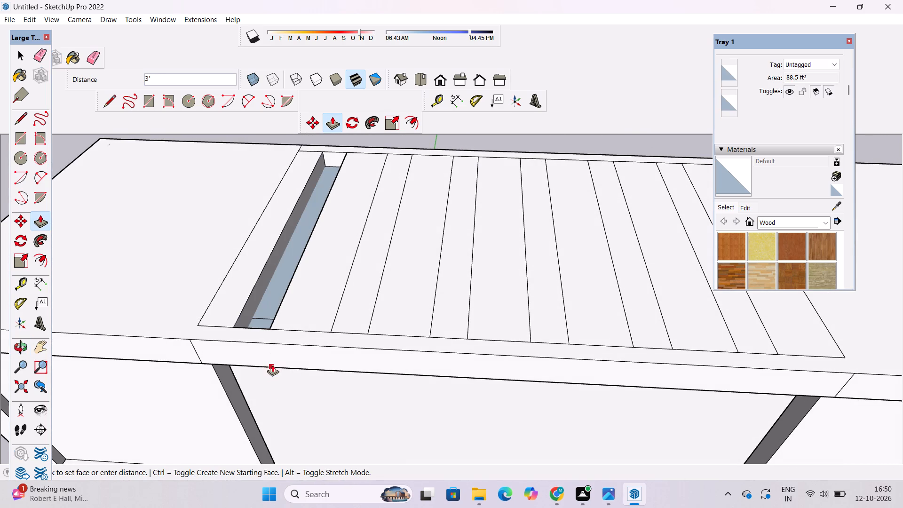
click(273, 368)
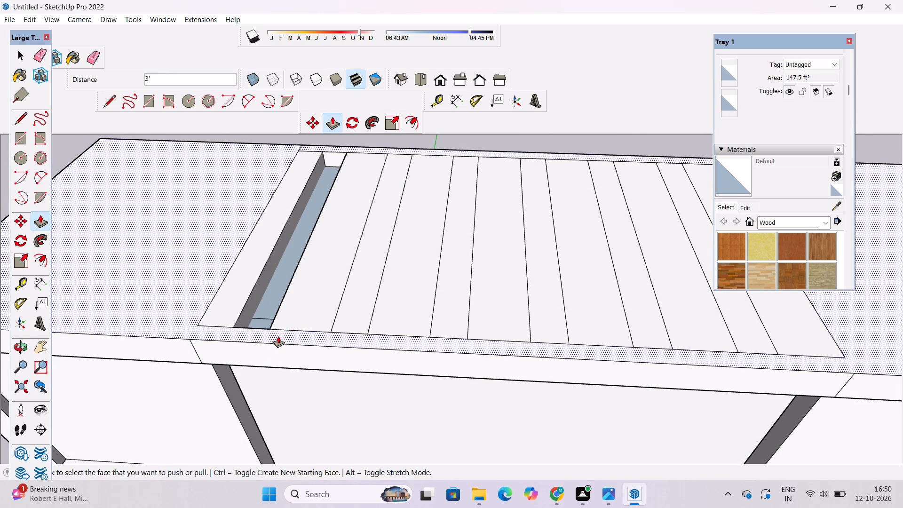
Examine the pushed strip from below the ceiling, inside the opening and from the building's front.
key(o)
drag(303, 377, 307, 159)
scroll(316, 165, down, 1)
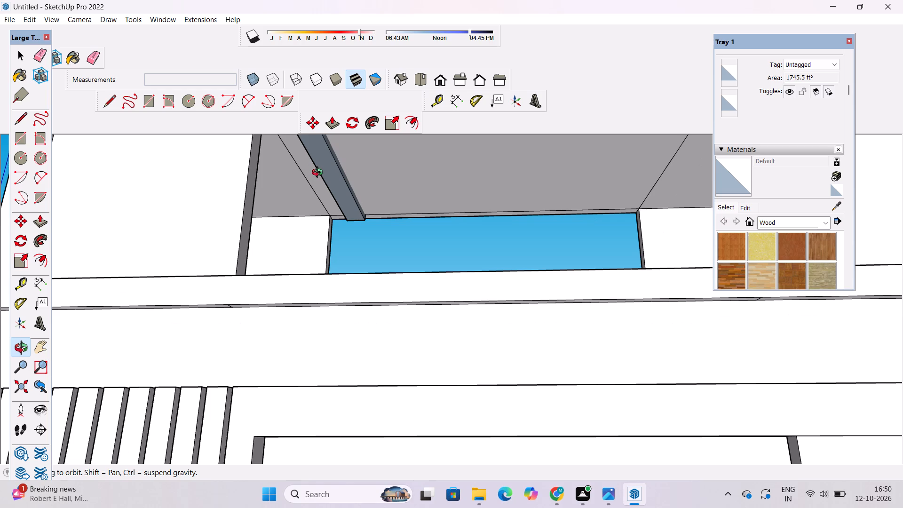
shift+drag(319, 174, 297, 242)
scroll(301, 236, down, 5)
drag(301, 229, 320, 292)
drag(321, 292, 281, 184)
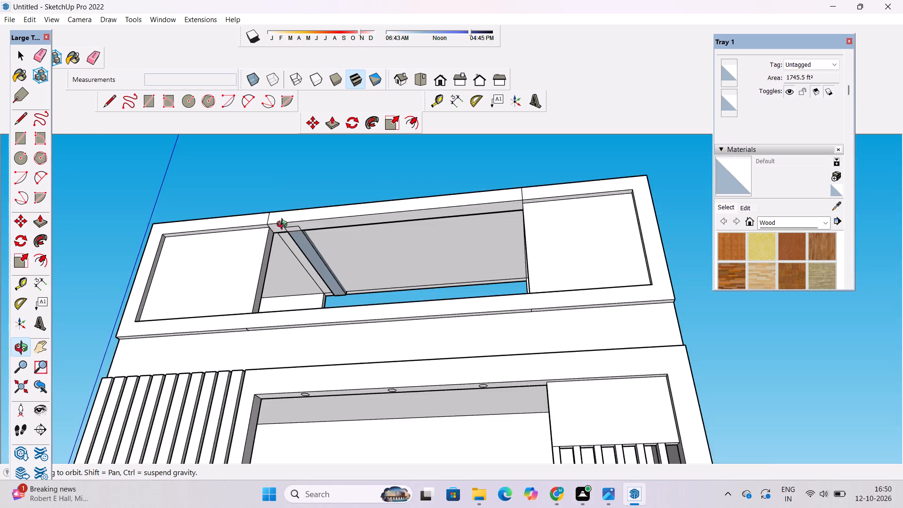
scroll(284, 237, up, 9)
drag(369, 232, 157, 276)
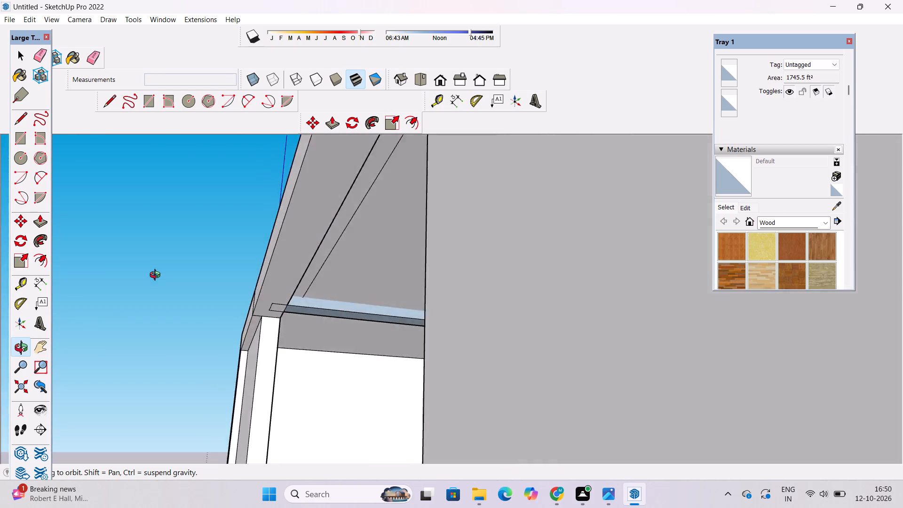
drag(157, 276, 70, 336)
scroll(135, 285, down, 3)
scroll(262, 310, up, 4)
shift+drag(428, 298, 344, 274)
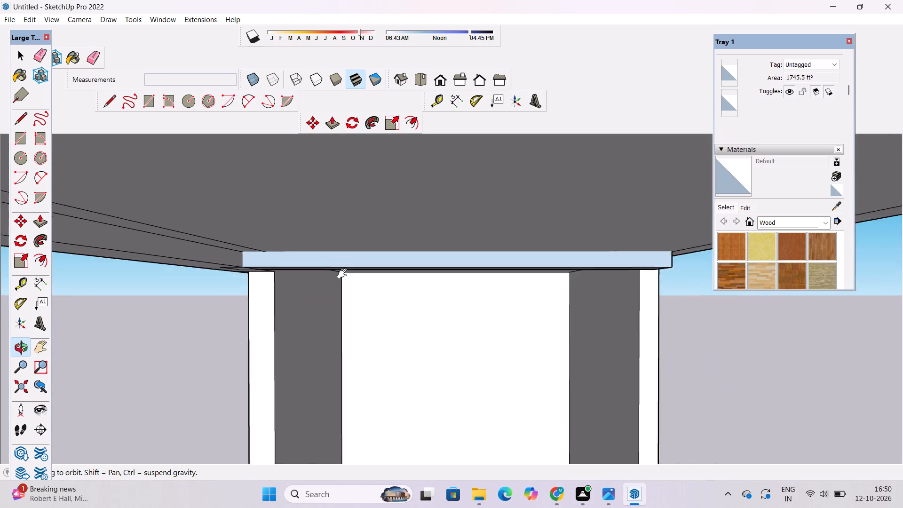
shift+drag(344, 274, 344, 274)
drag(337, 273, 356, 237)
scroll(356, 236, down, 3)
scroll(307, 246, down, 3)
click(316, 241)
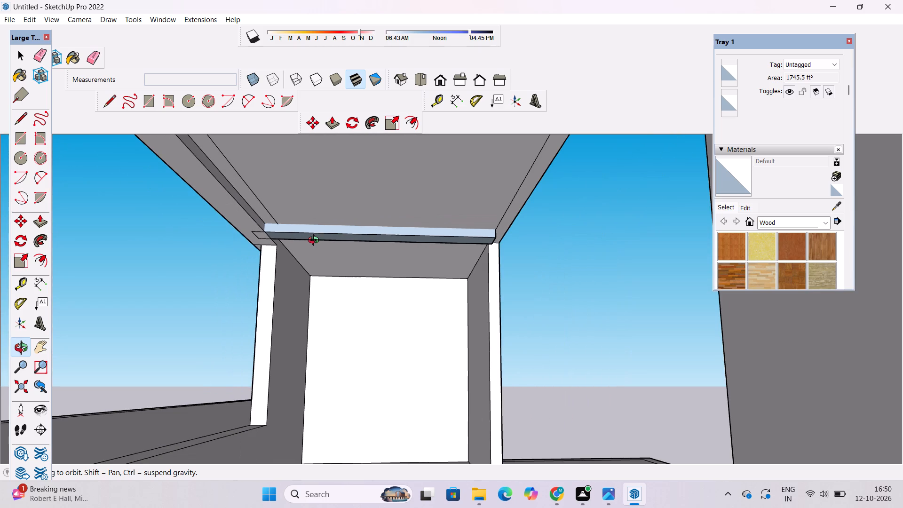
scroll(326, 232, down, 4)
scroll(325, 231, up, 4)
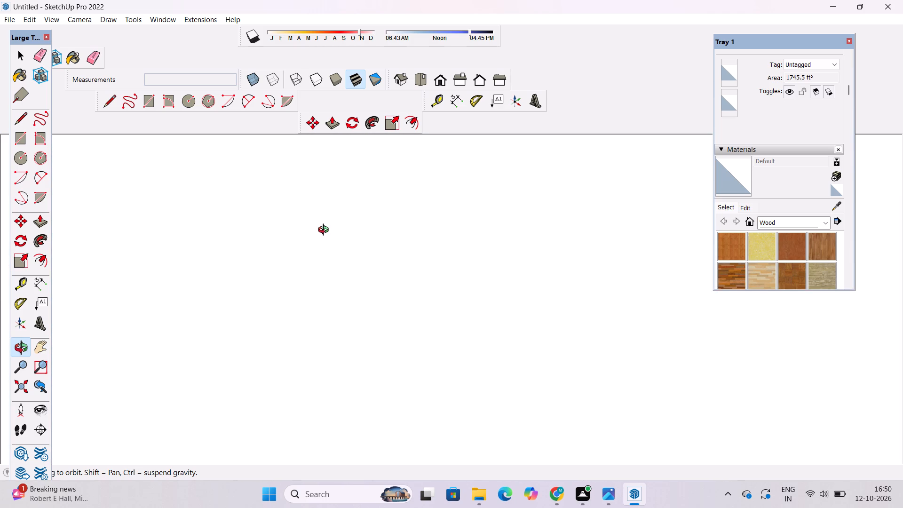
scroll(325, 231, down, 3)
drag(290, 246, 452, 222)
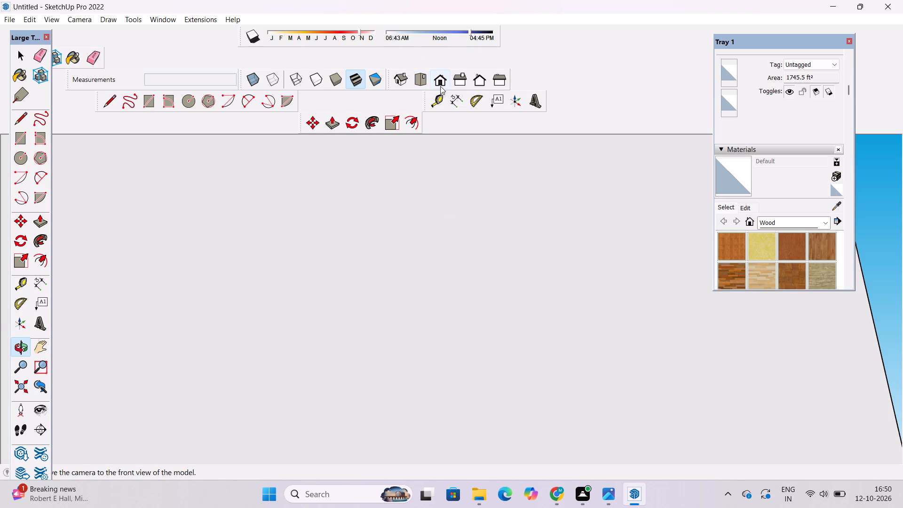
click(440, 86)
scroll(397, 204, down, 12)
drag(421, 307, 425, 251)
drag(414, 251, 414, 269)
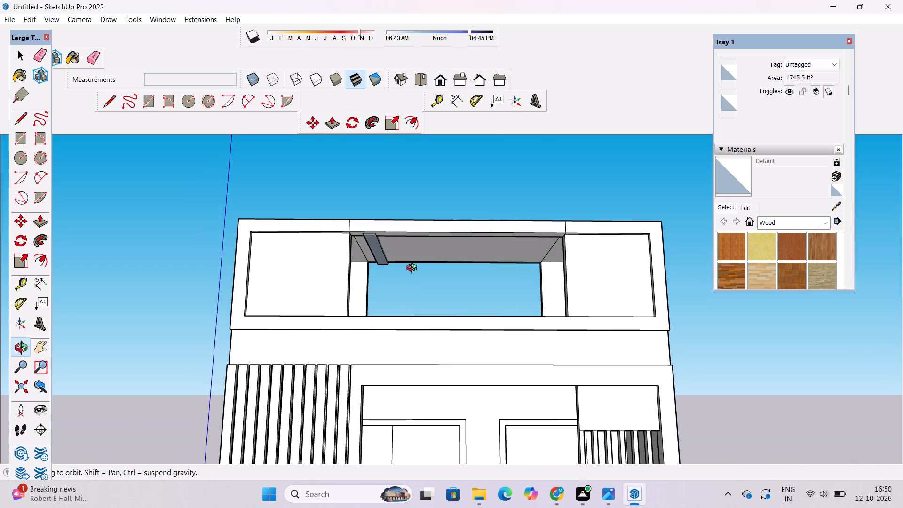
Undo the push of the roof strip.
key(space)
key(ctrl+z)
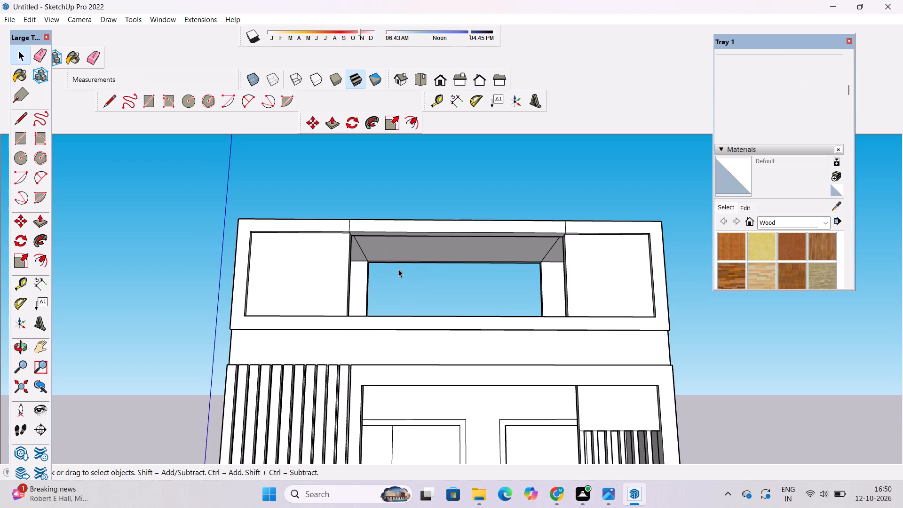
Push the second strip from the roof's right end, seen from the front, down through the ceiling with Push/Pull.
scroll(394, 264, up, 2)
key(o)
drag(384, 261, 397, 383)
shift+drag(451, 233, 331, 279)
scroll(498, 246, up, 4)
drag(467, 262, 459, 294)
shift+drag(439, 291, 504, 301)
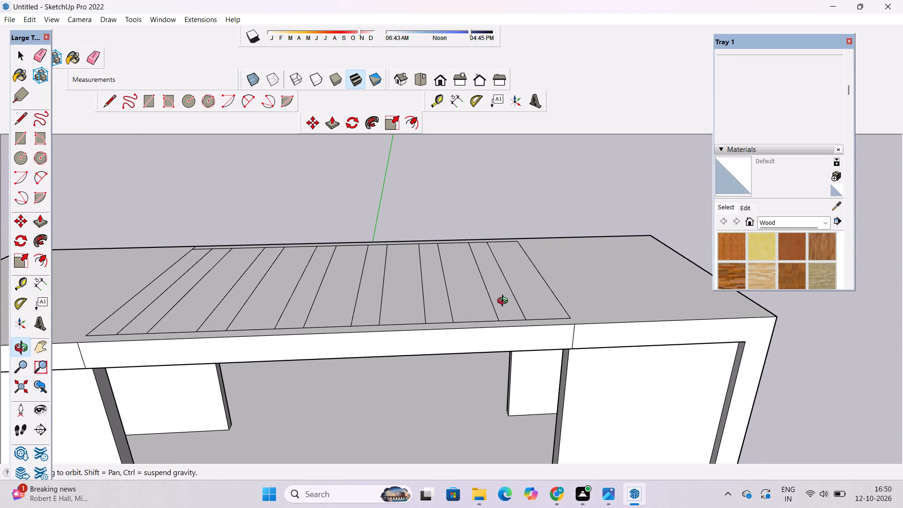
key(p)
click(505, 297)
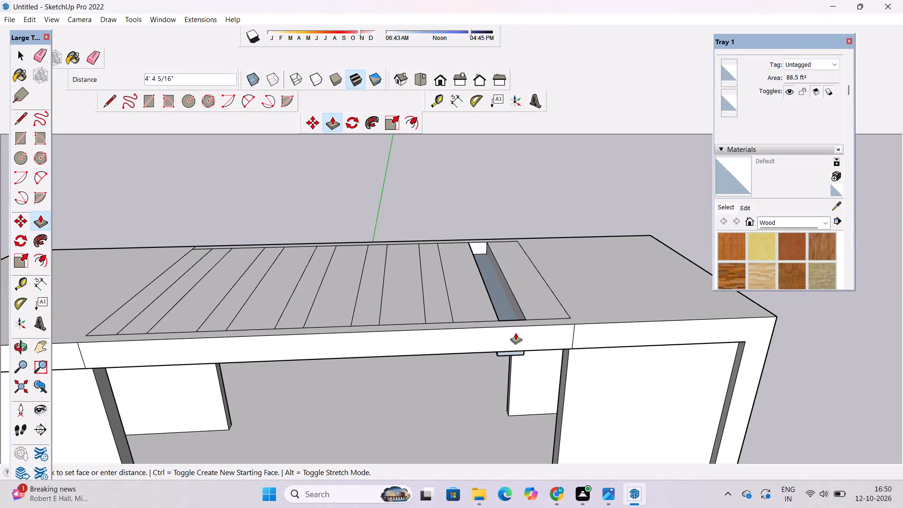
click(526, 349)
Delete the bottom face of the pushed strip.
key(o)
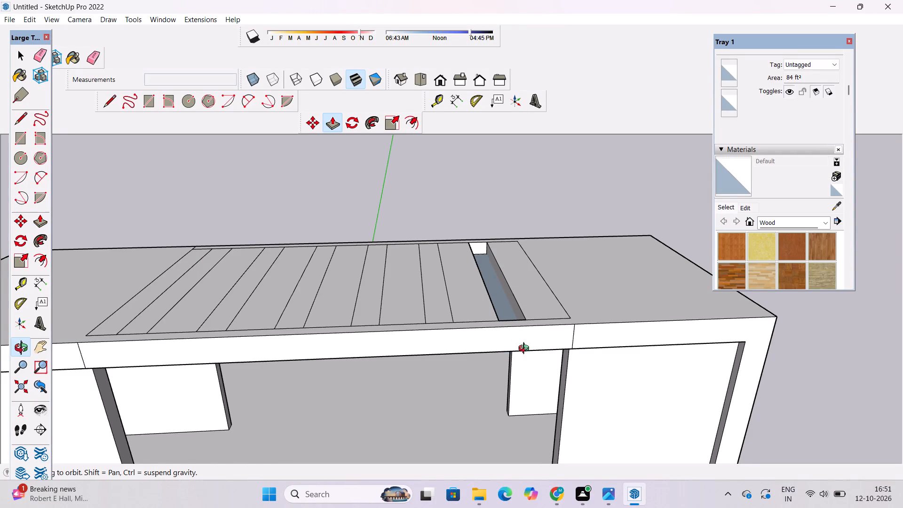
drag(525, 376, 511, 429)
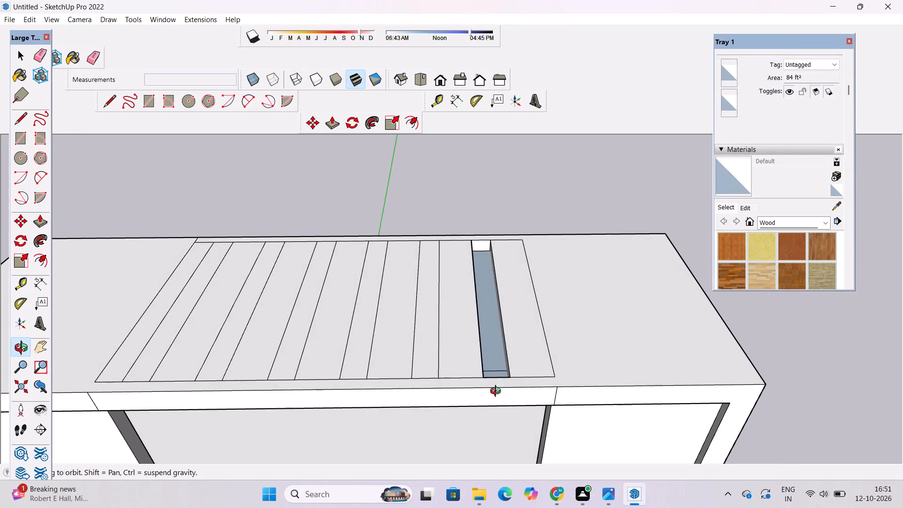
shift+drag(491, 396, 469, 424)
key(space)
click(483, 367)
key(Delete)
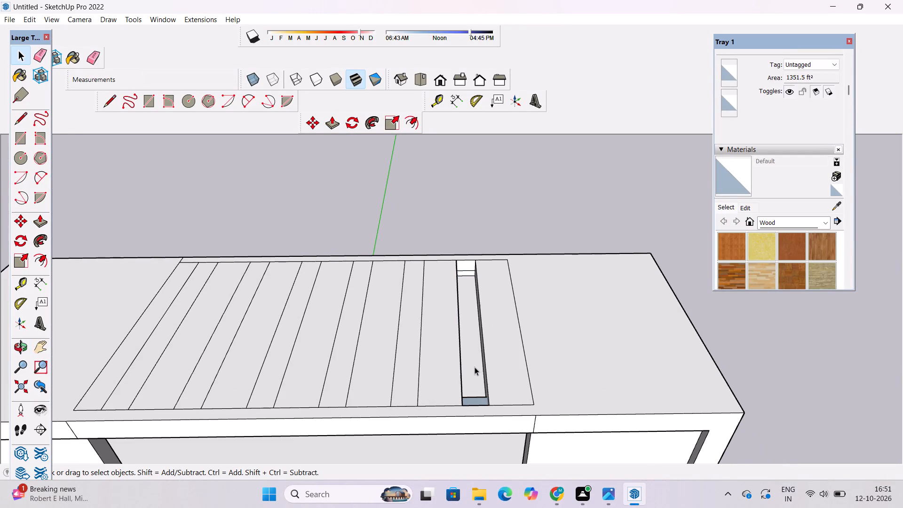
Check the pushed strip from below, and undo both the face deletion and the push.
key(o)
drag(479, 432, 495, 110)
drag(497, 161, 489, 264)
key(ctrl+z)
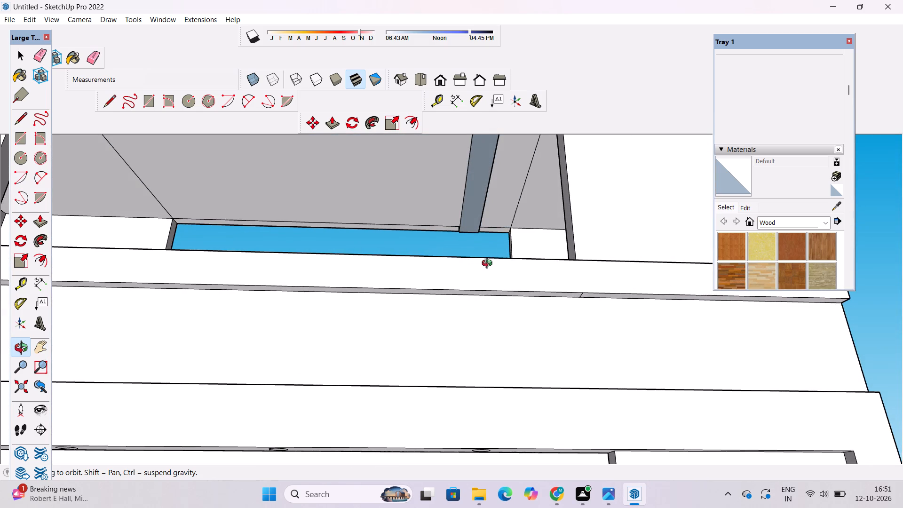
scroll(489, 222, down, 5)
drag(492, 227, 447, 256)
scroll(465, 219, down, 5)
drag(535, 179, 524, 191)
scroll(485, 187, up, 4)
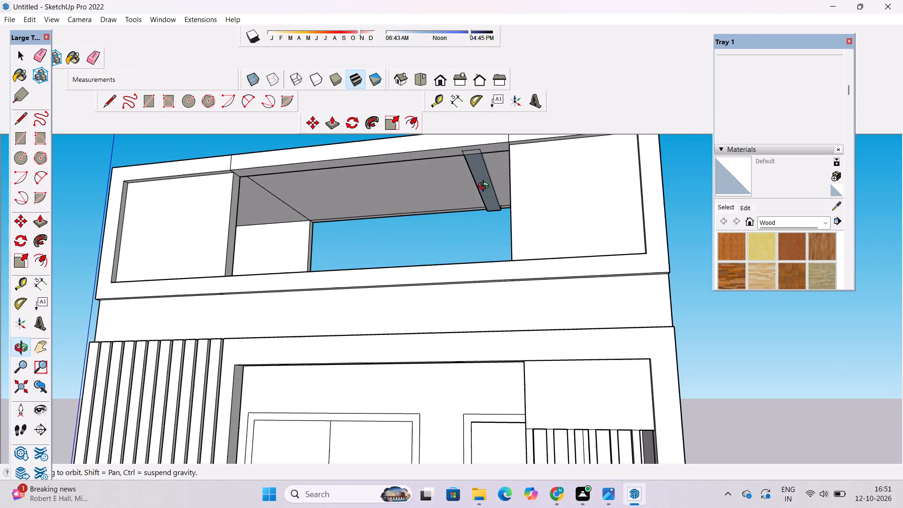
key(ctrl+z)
Examine the central opening's ceiling from below and compare its edges with the strip layout on the roof.
drag(275, 149, 405, 129)
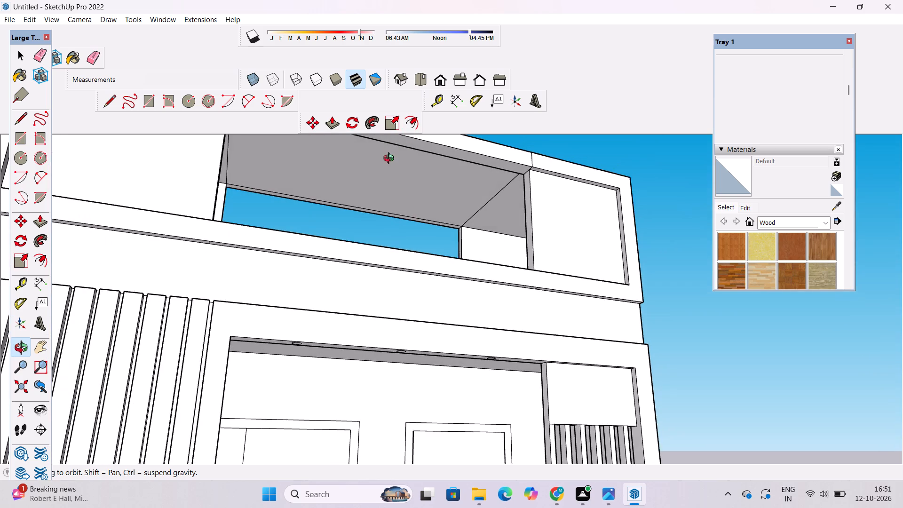
drag(440, 205, 360, 171)
shift+drag(362, 167, 396, 254)
drag(383, 274, 380, 193)
shift+drag(340, 331, 297, 198)
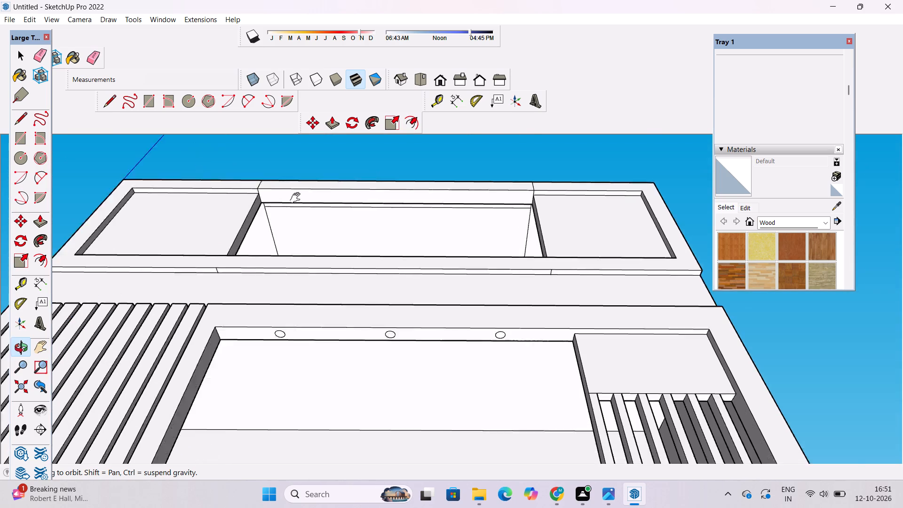
shift+drag(297, 198, 297, 197)
drag(297, 196, 295, 252)
scroll(301, 181, down, 5)
shift+drag(316, 167, 329, 282)
drag(354, 223, 350, 232)
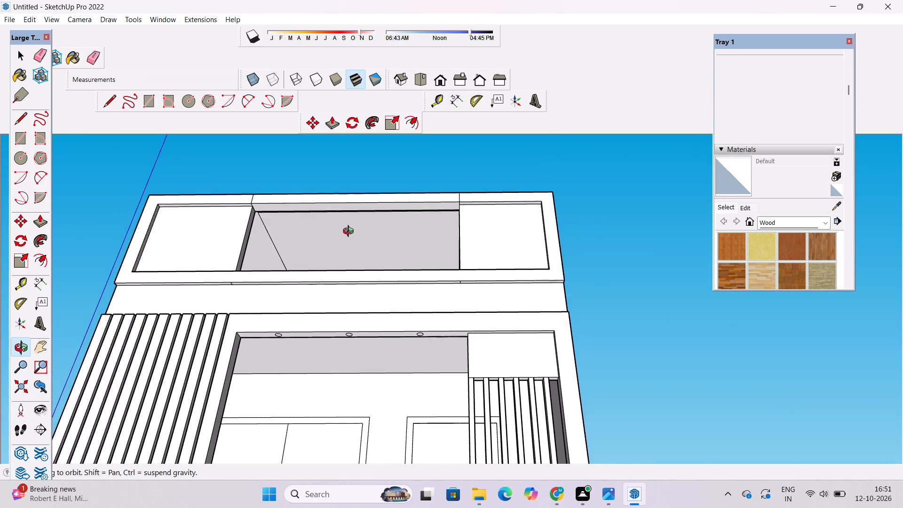
drag(350, 232, 349, 236)
scroll(294, 213, up, 9)
drag(354, 249, 347, 196)
drag(418, 239, 307, 287)
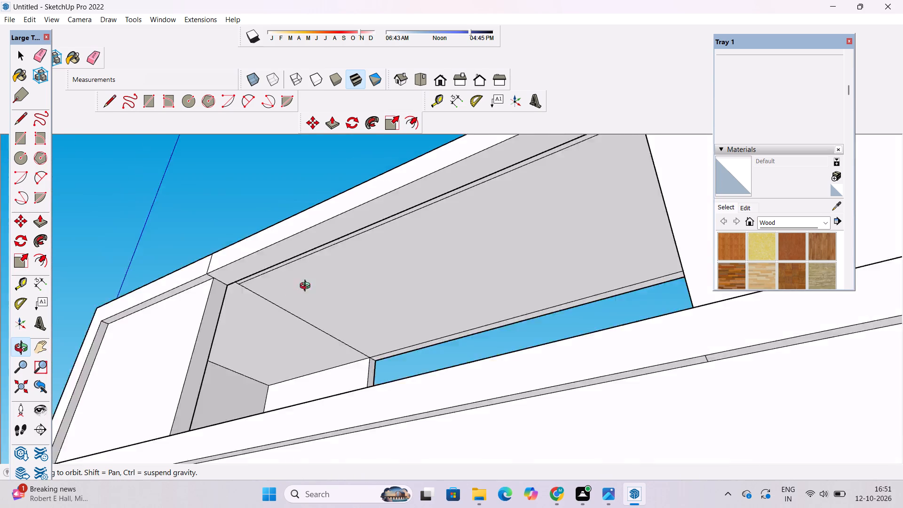
drag(307, 287, 287, 297)
scroll(310, 254, down, 5)
drag(382, 254, 313, 399)
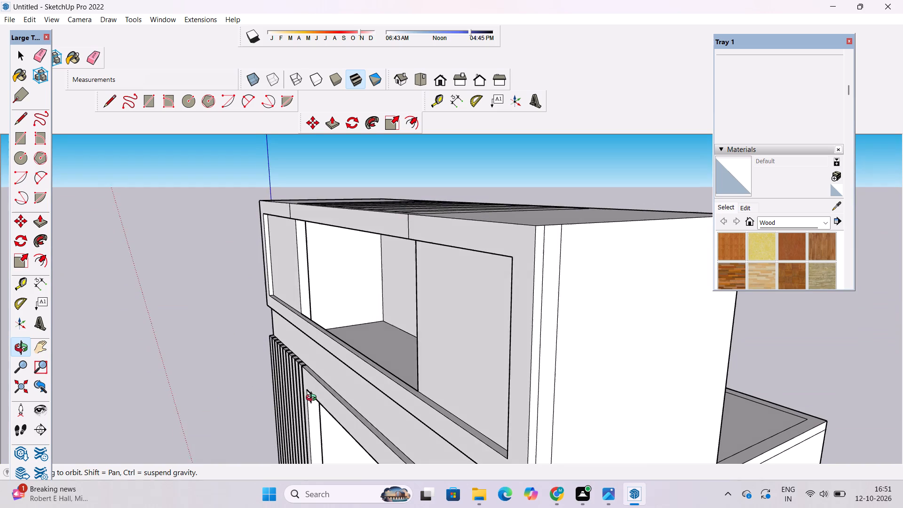
drag(313, 399, 309, 396)
drag(380, 311, 372, 363)
drag(384, 327, 385, 322)
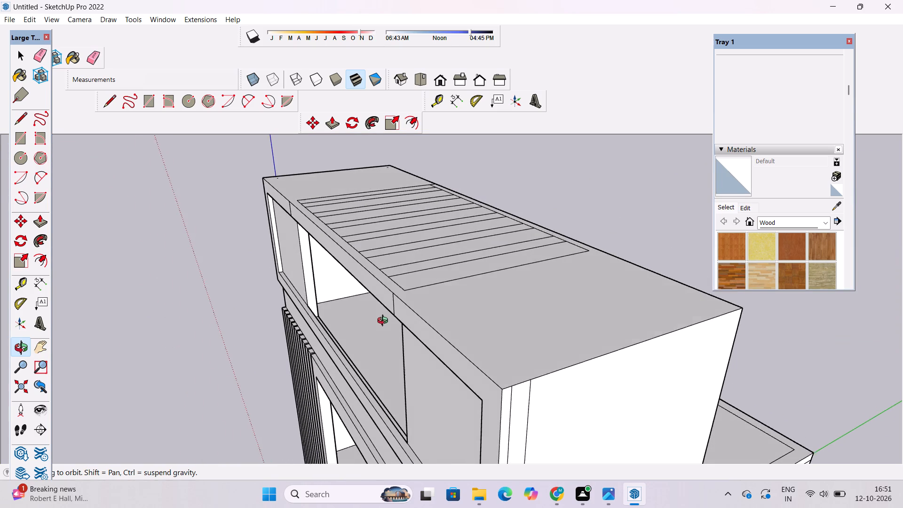
drag(385, 322, 468, 124)
shift+drag(447, 182, 425, 216)
shift+drag(329, 261, 367, 287)
scroll(339, 278, up, 8)
shift+drag(333, 267, 307, 283)
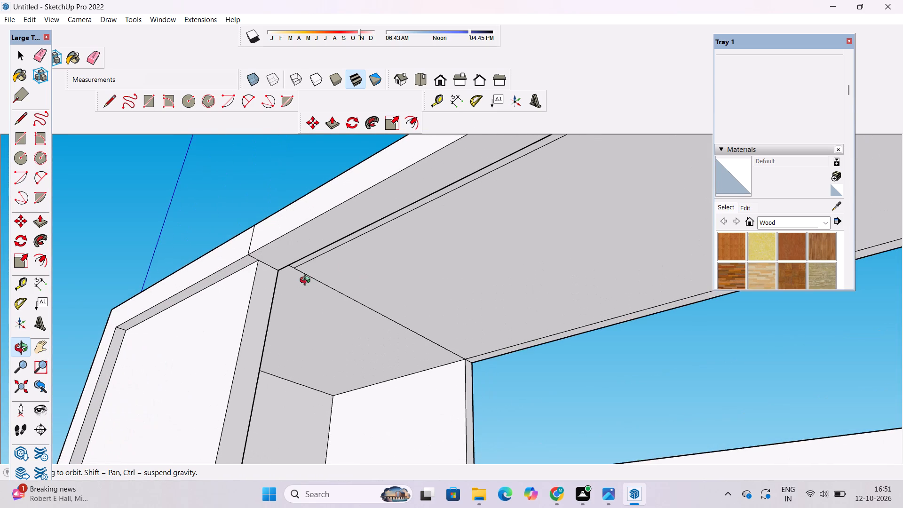
Draw a vertical line from the front left corner of the opening's ceiling up to the strip layout's left edge on the roof.
key(l)
scroll(306, 275, up, 3)
click(288, 266)
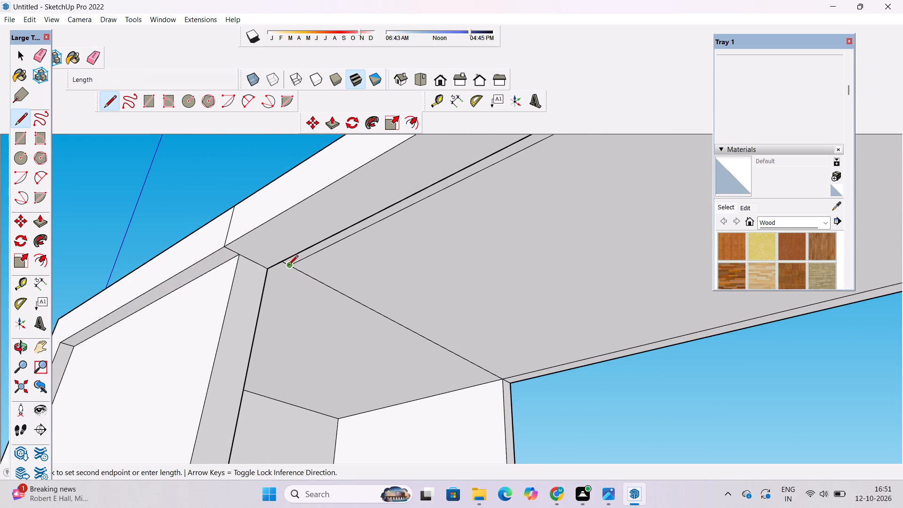
key(o)
drag(285, 150, 305, 341)
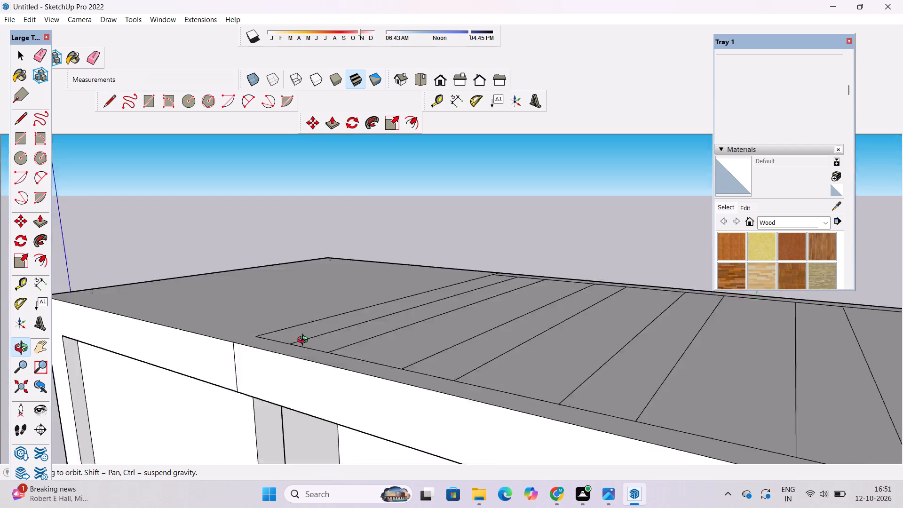
drag(305, 341, 306, 342)
key(l)
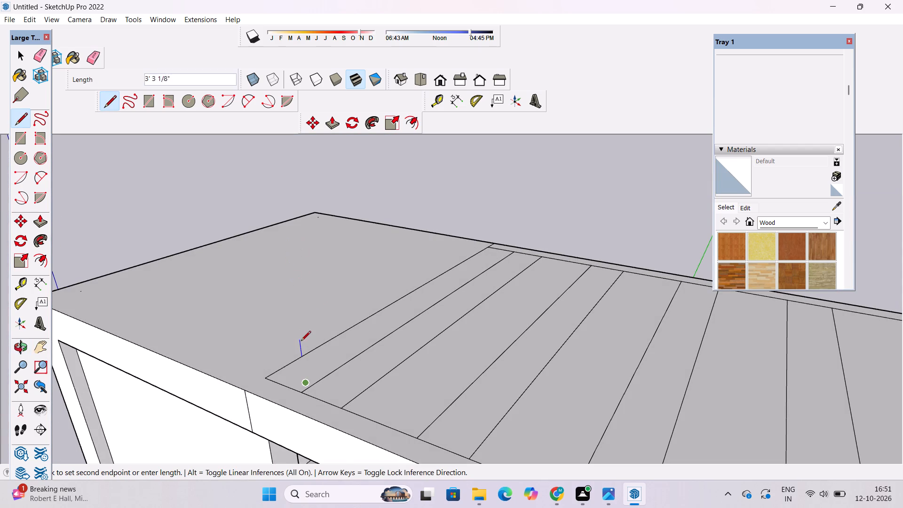
click(303, 356)
Draw a 51' line across all the roof strips, parallel to the front edge, from the left border line to the right one.
scroll(298, 353, down, 11)
scroll(310, 344, up, 6)
click(309, 358)
scroll(309, 358, down, 9)
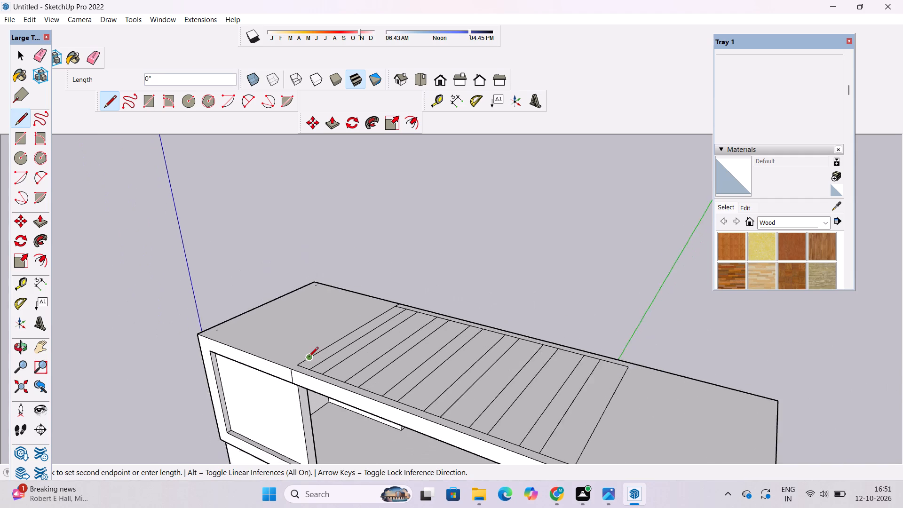
scroll(309, 357, down, 2)
scroll(380, 392, up, 4)
scroll(442, 393, down, 5)
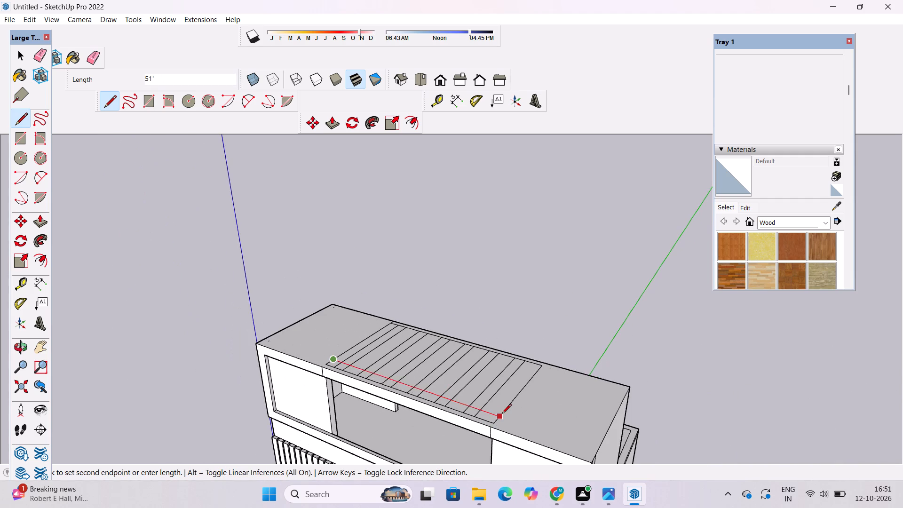
scroll(502, 414, up, 3)
click(498, 418)
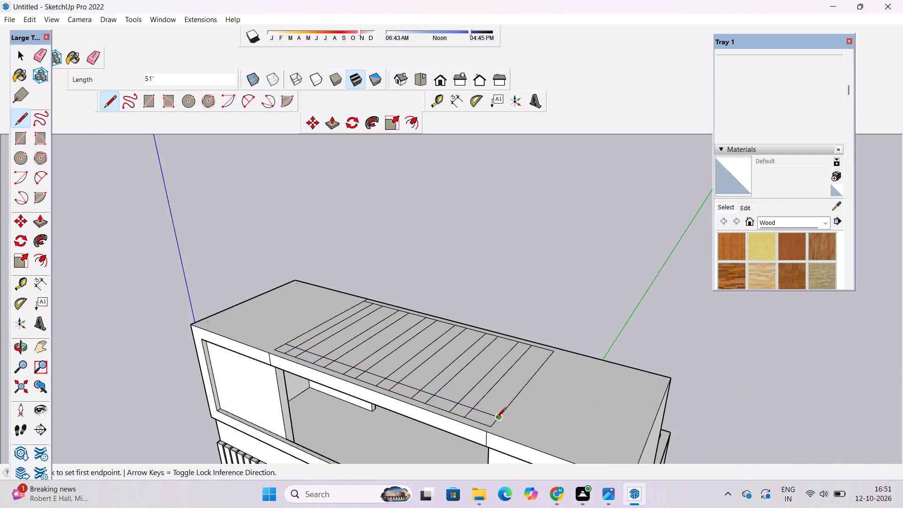
Erase the short strip ends and old border segments in front of the new line, from the left end past the middle.
key(space)
key(e)
scroll(323, 349, up, 10)
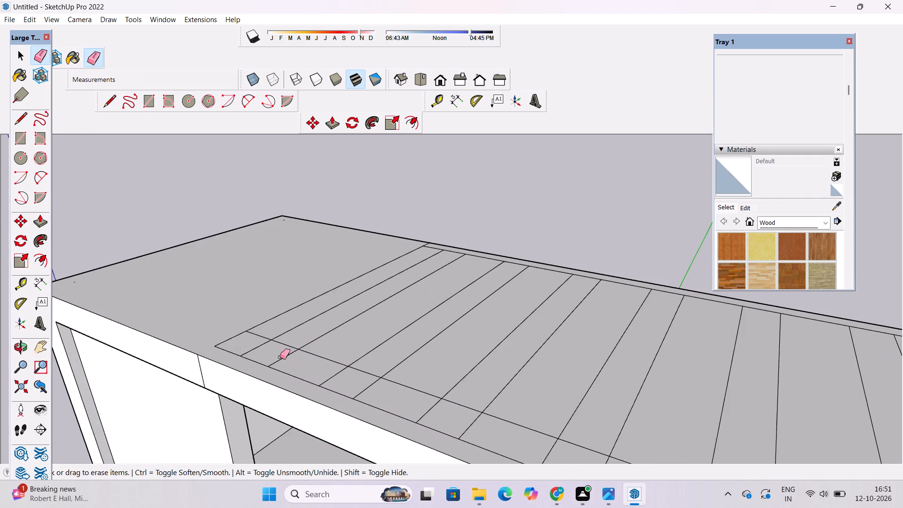
drag(230, 333, 292, 372)
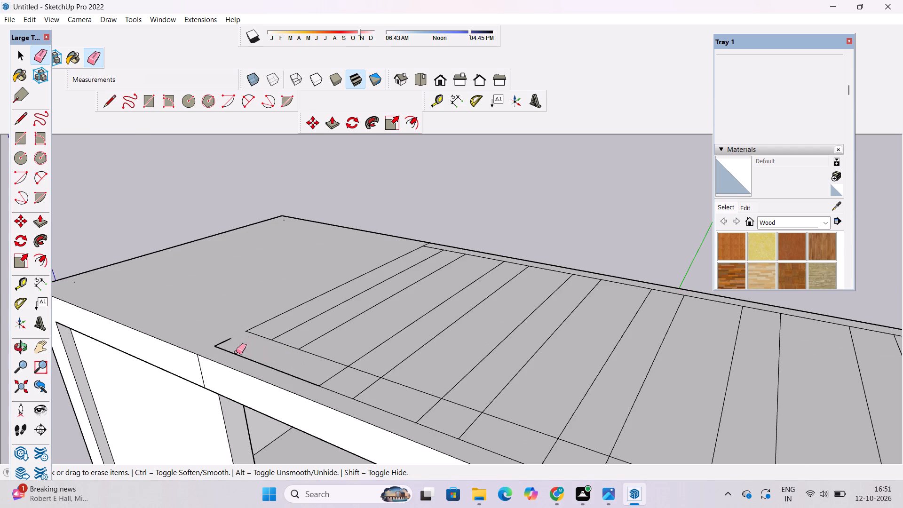
drag(226, 337, 368, 401)
scroll(202, 295, down, 5)
scroll(284, 336, up, 4)
drag(299, 364, 304, 373)
scroll(174, 269, down, 5)
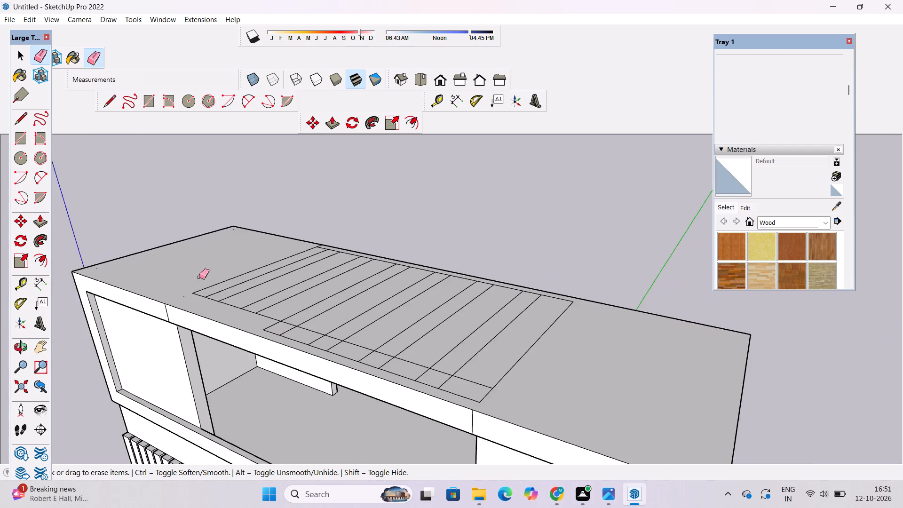
scroll(277, 316, up, 6)
drag(128, 270, 123, 284)
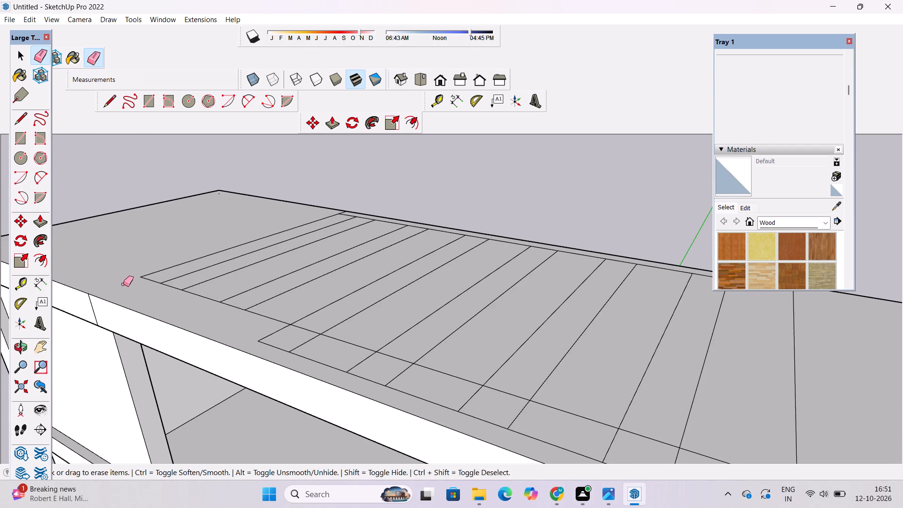
drag(123, 284, 125, 284)
drag(214, 348, 235, 350)
drag(251, 329, 286, 345)
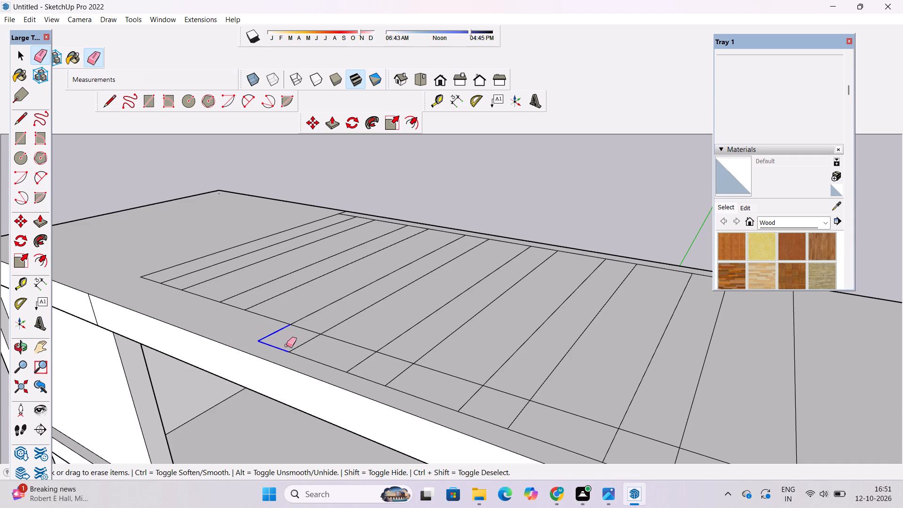
drag(286, 345, 400, 392)
scroll(219, 274, down, 5)
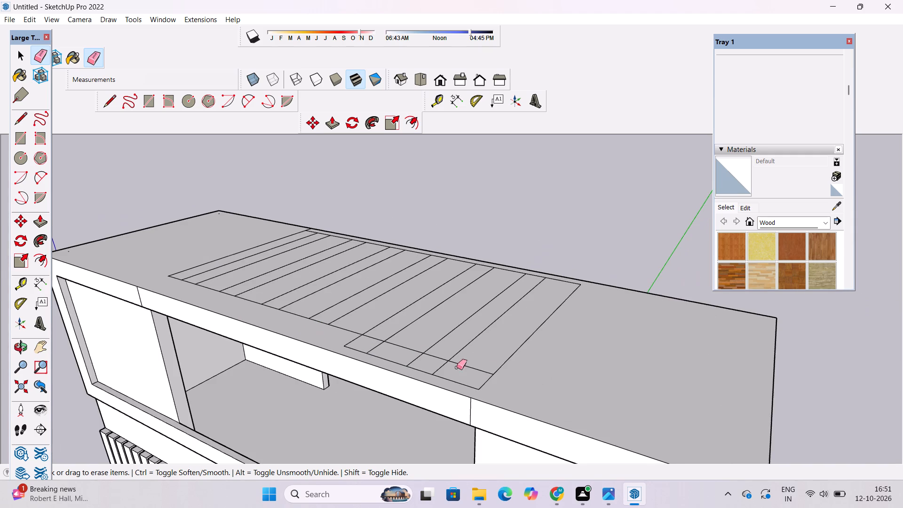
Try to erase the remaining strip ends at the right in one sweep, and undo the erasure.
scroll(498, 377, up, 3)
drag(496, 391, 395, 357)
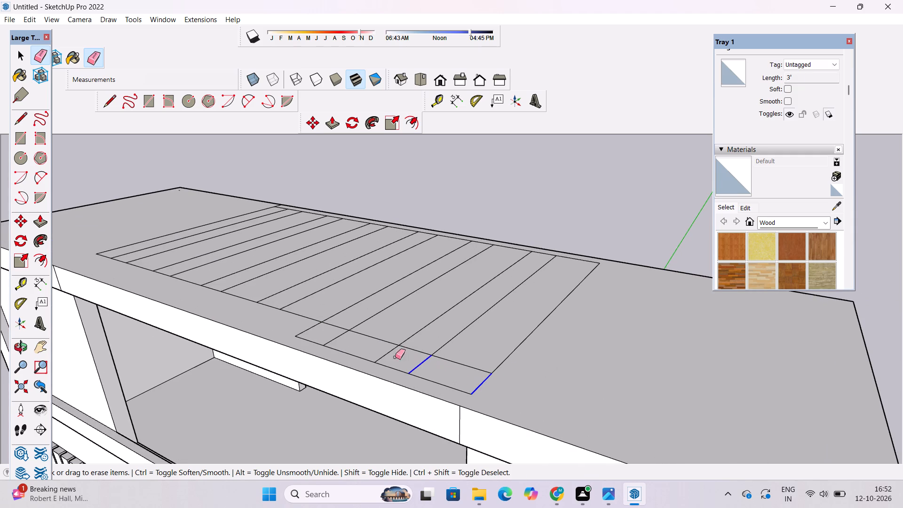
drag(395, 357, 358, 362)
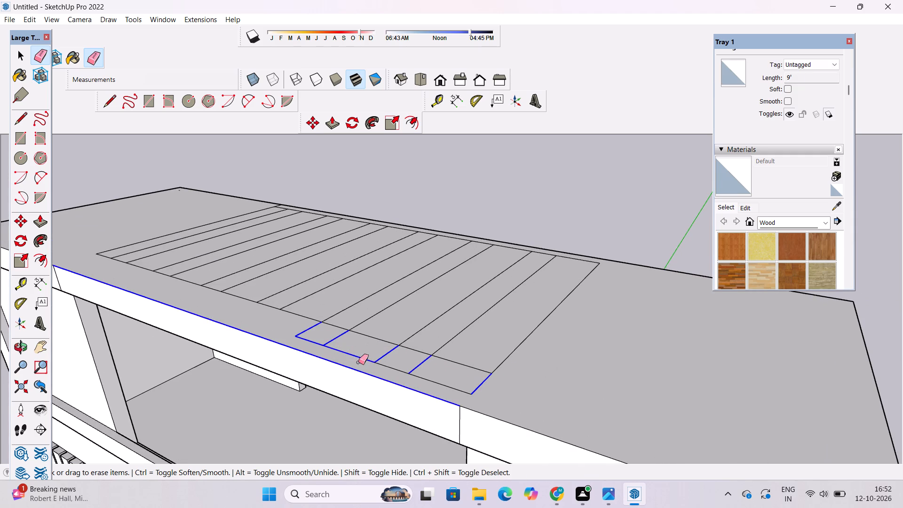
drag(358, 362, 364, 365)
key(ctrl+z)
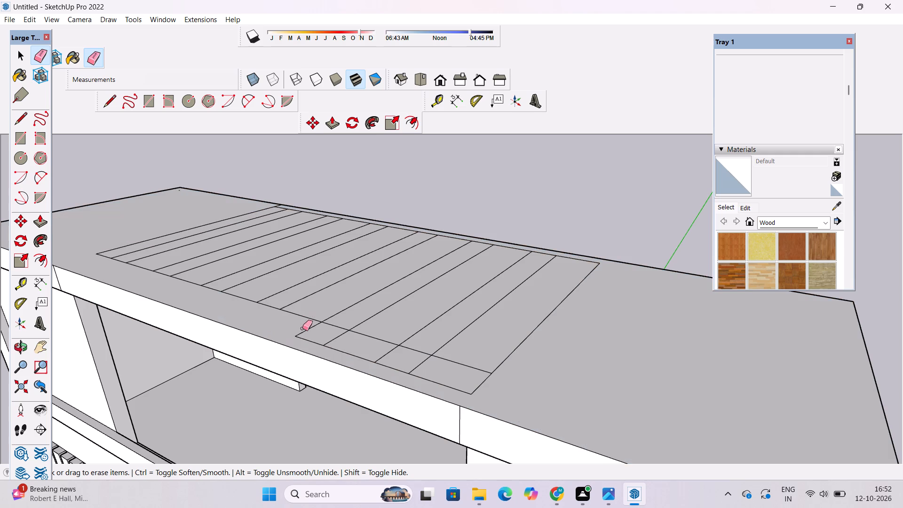
Erase the remaining short strip ends and old border segments in front of the new line, up to the right end.
drag(302, 328, 322, 340)
drag(327, 339, 339, 351)
drag(372, 357, 385, 365)
drag(401, 363, 402, 365)
drag(402, 365, 426, 379)
click(475, 390)
key(space)
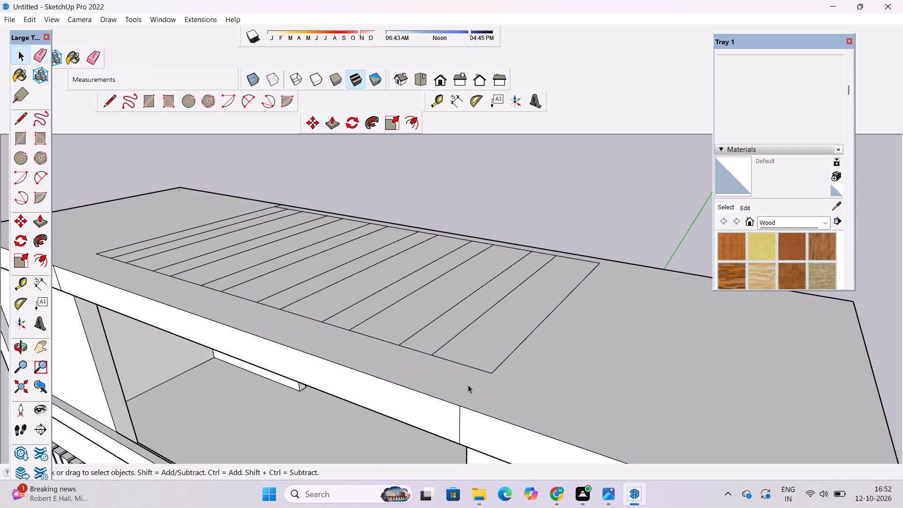
Erase the leftover border stub that extends behind the strip layout's rear corner at its left end.
key(o)
scroll(479, 312, down, 5)
drag(390, 295, 387, 333)
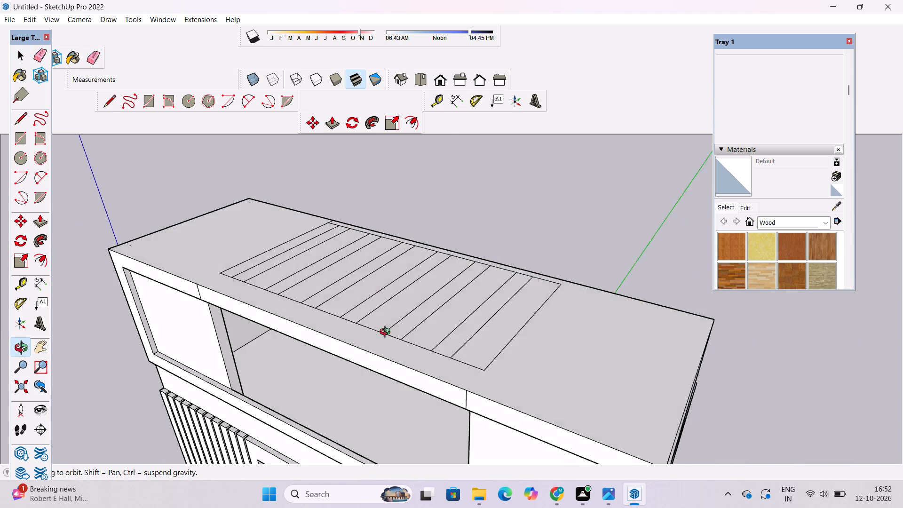
drag(387, 333, 396, 389)
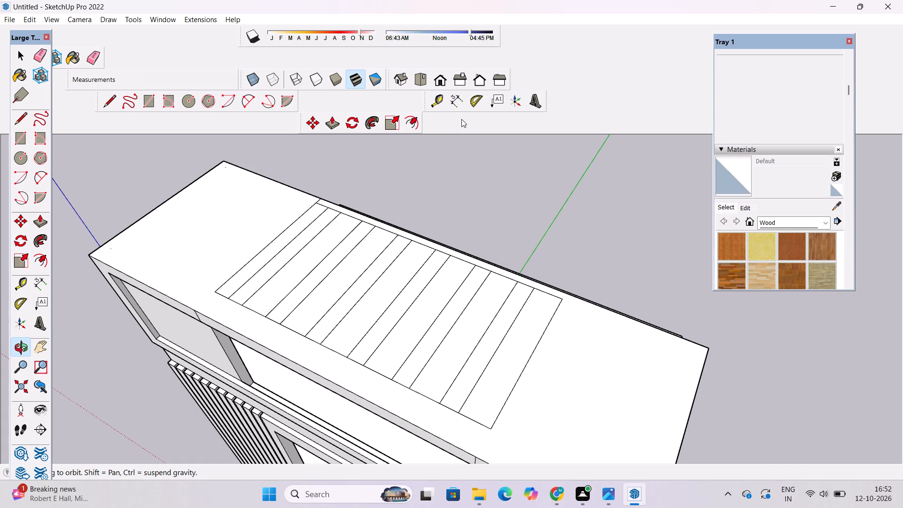
drag(283, 240, 312, 287)
drag(314, 286, 366, 302)
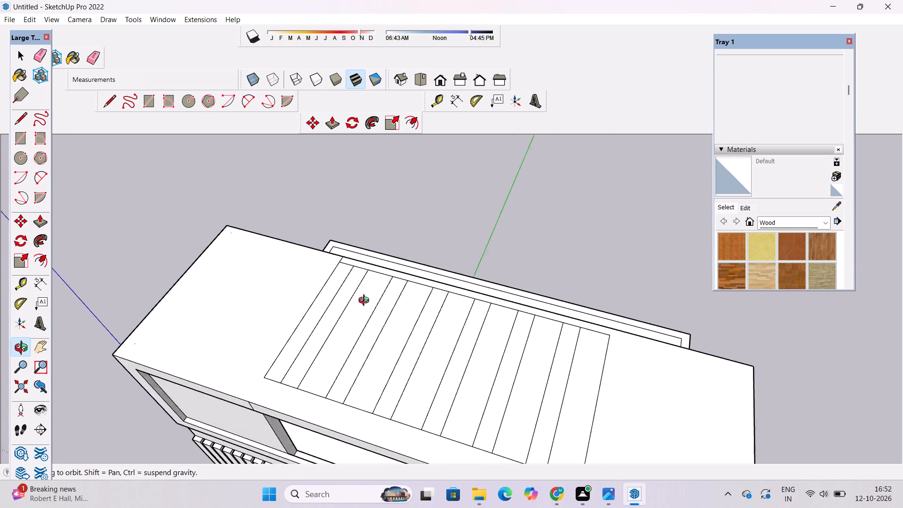
drag(366, 302, 386, 305)
scroll(344, 287, up, 4)
drag(334, 286, 386, 319)
drag(354, 331, 270, 331)
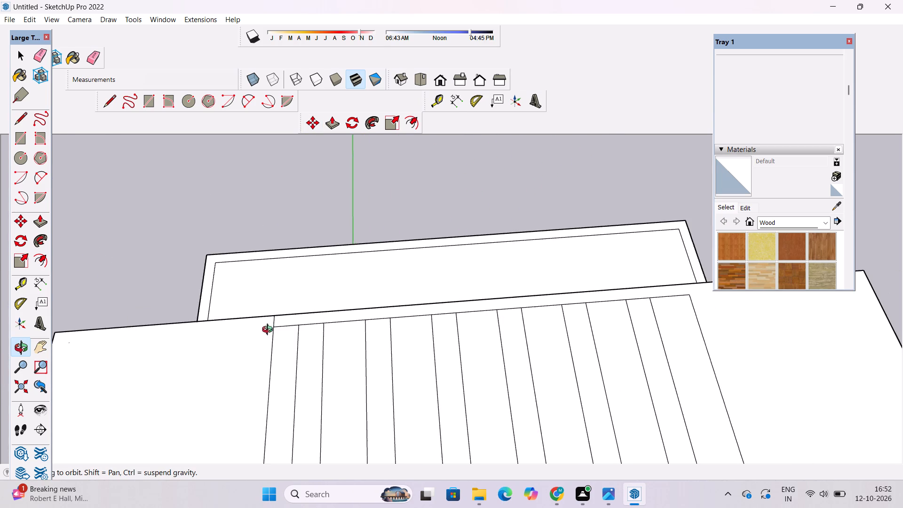
scroll(277, 331, up, 8)
key(e)
drag(277, 307, 270, 311)
key(space)
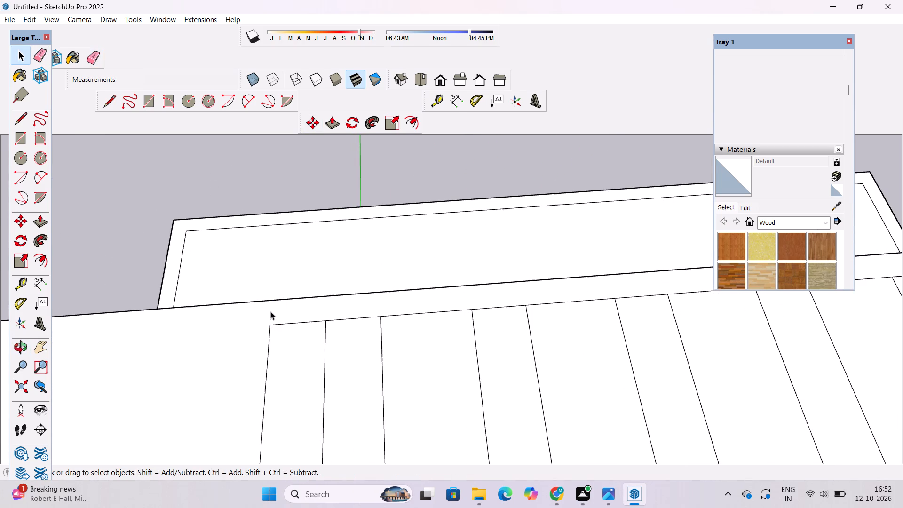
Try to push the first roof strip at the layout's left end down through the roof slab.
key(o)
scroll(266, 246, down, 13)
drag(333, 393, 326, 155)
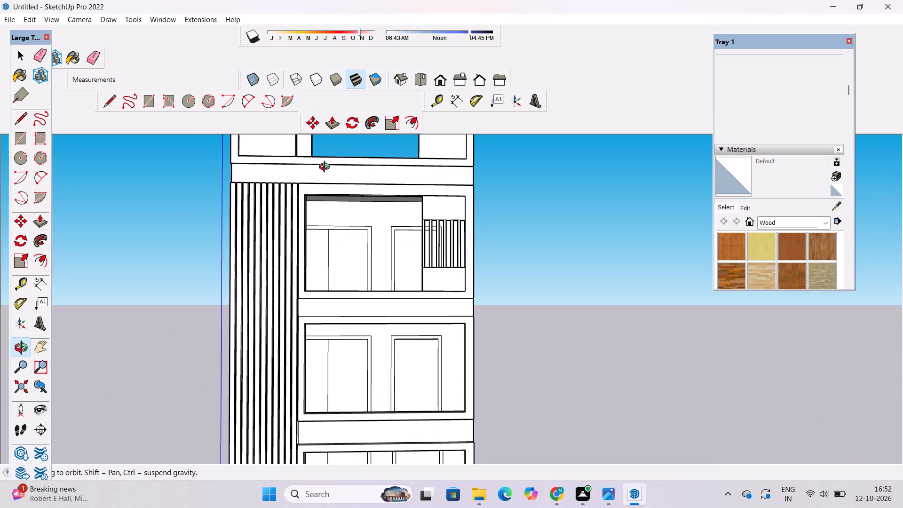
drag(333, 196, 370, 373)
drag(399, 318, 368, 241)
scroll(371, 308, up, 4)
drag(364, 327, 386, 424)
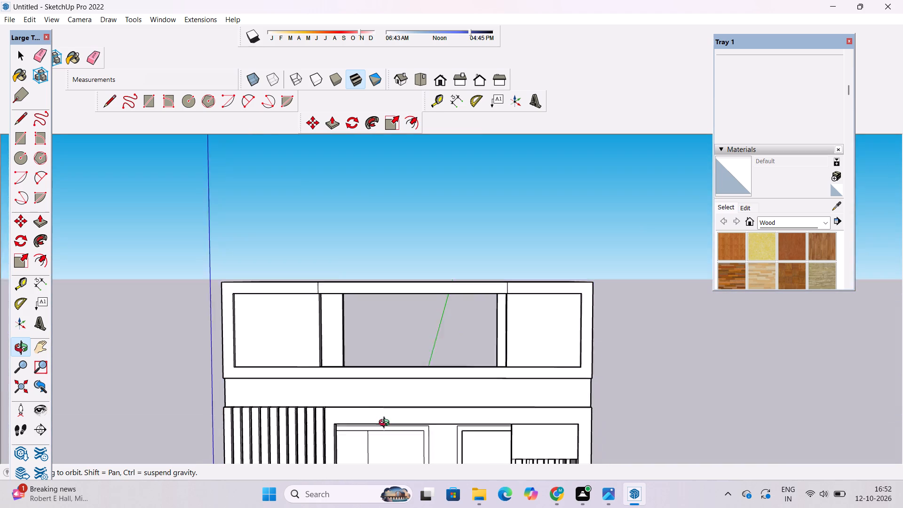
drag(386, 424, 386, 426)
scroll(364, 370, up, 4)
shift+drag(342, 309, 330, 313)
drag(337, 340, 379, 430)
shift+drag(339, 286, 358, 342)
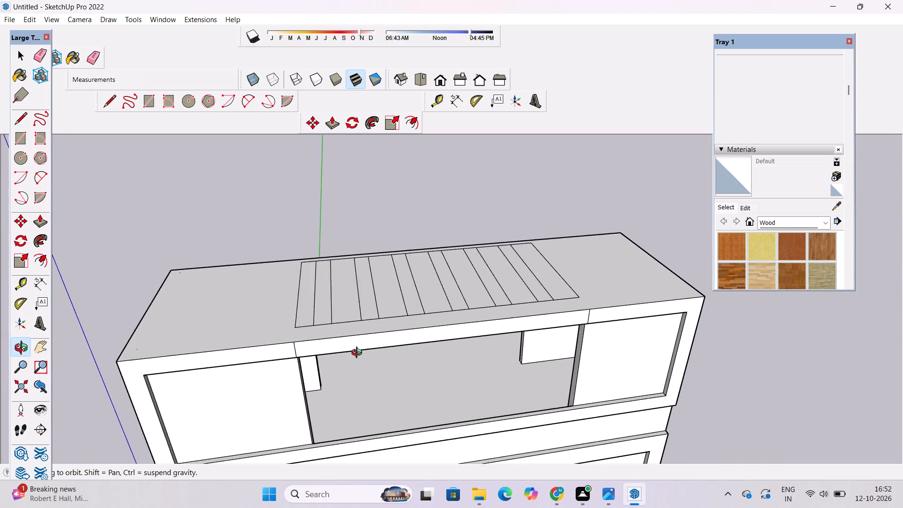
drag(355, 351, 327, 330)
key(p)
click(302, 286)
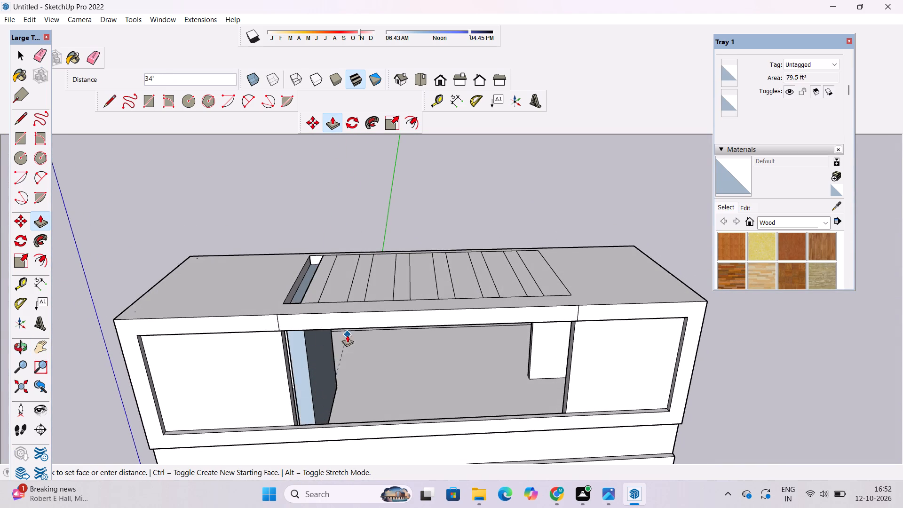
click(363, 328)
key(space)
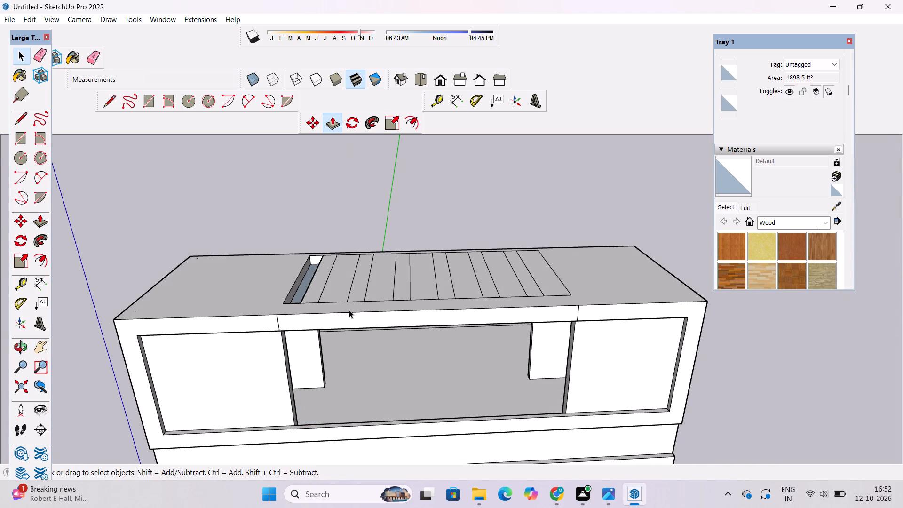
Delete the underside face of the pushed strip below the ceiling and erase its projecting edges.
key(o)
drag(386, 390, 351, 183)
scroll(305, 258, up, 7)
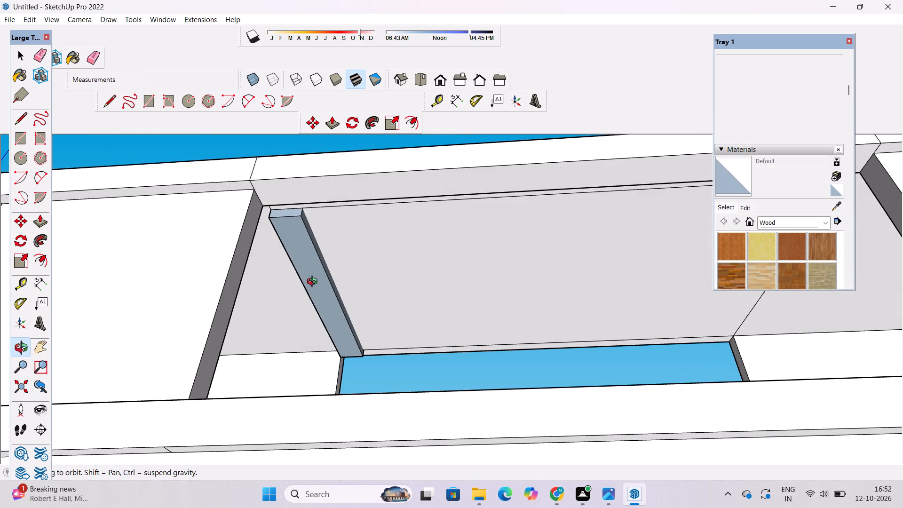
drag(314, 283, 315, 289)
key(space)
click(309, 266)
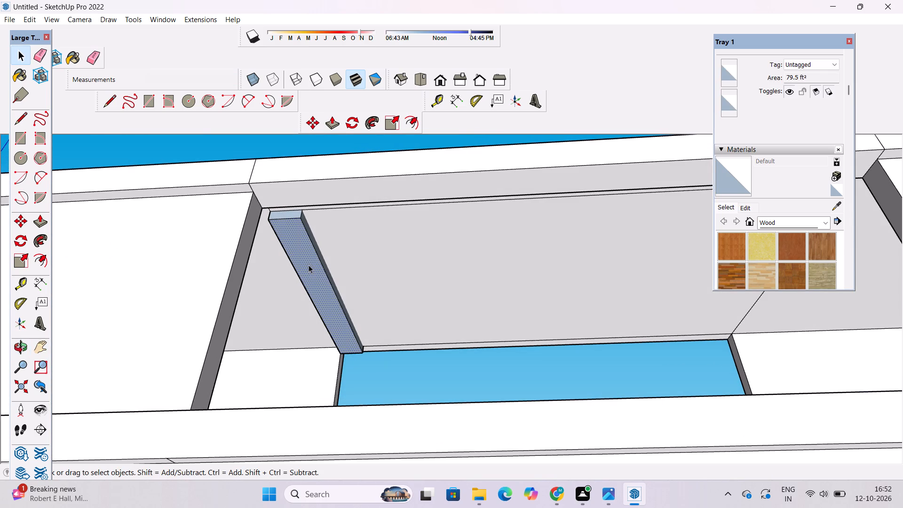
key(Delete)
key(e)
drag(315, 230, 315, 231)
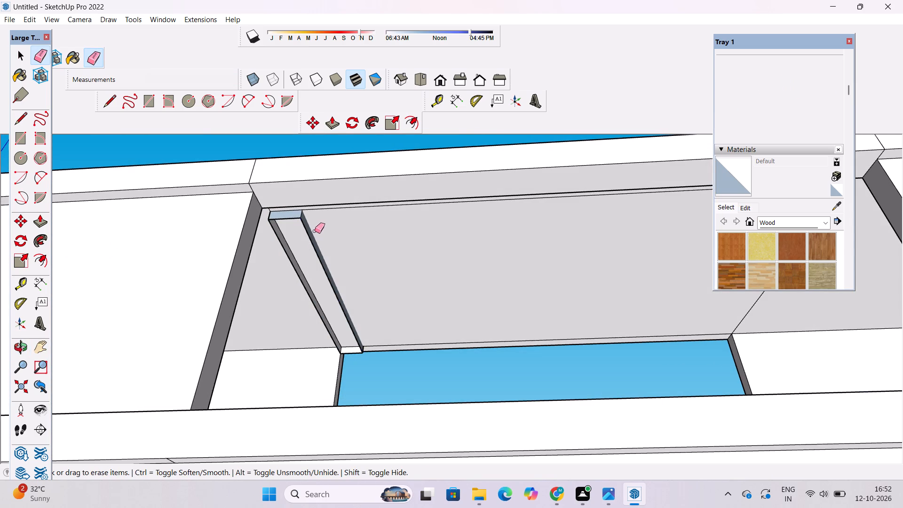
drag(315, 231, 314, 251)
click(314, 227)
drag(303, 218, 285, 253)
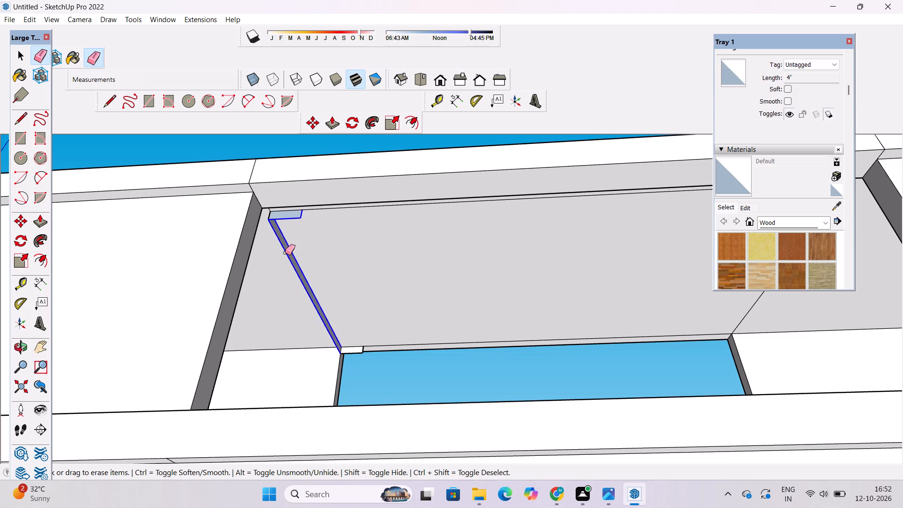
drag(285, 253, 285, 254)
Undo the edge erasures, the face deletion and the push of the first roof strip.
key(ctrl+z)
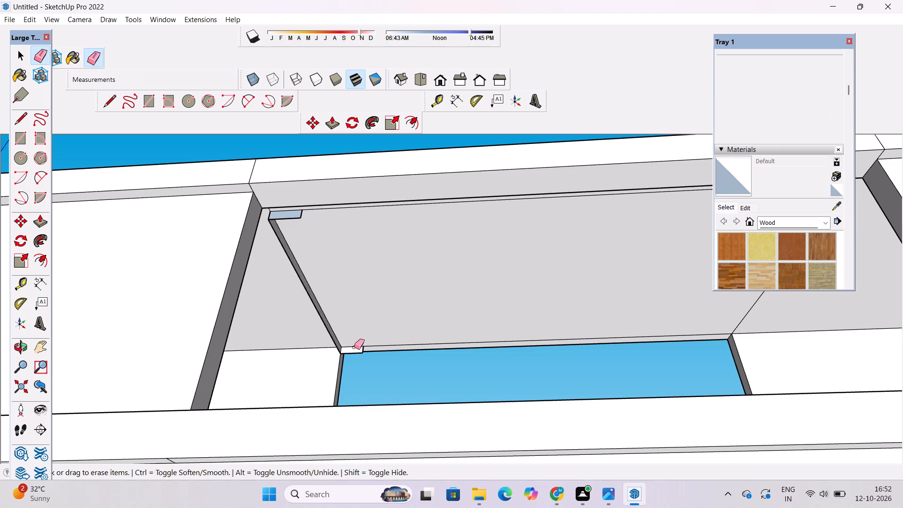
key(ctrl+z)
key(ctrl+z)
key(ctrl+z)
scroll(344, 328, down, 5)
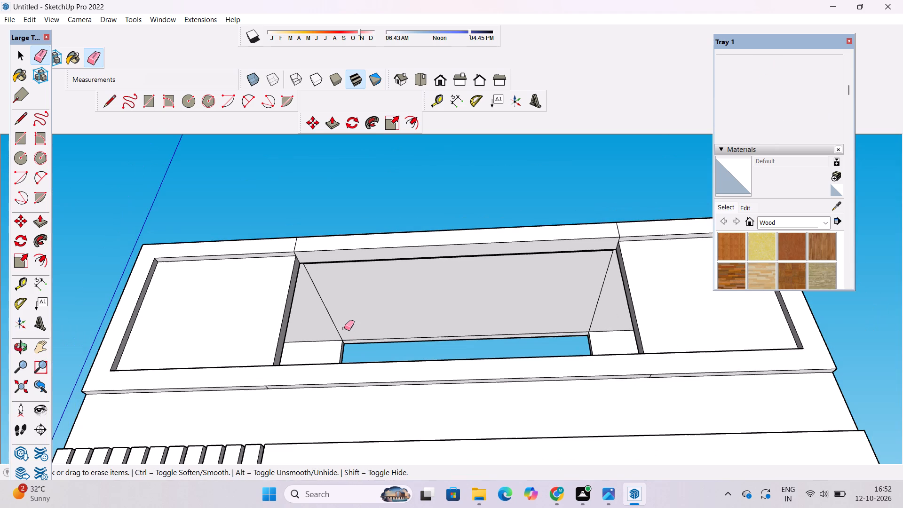
From the rear side, push the second roof strip from the blue-axis end down 2', flush with the ceiling.
key(o)
drag(344, 328, 356, 371)
drag(379, 309, 276, 300)
scroll(356, 277, up, 4)
drag(369, 311, 24, 421)
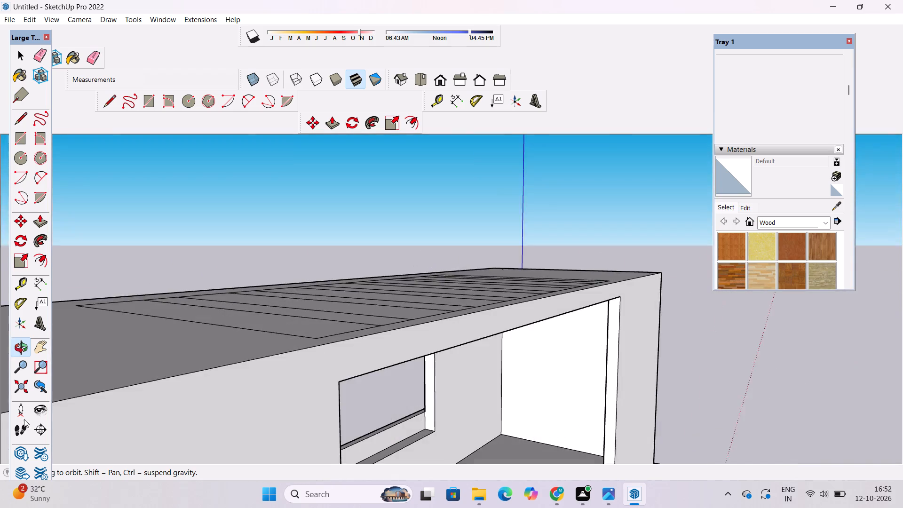
drag(475, 362, 332, 406)
shift+drag(498, 274, 505, 251)
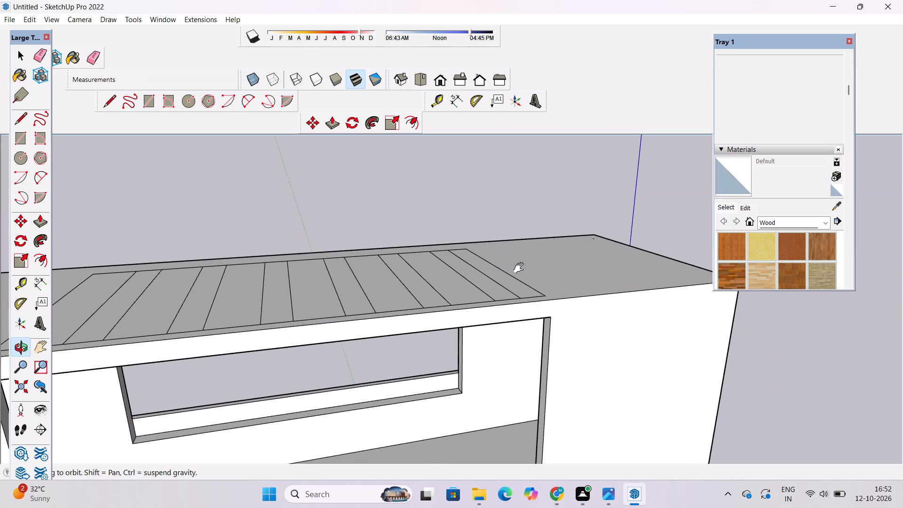
shift+drag(553, 326, 640, 298)
drag(631, 307, 610, 273)
drag(611, 276, 599, 348)
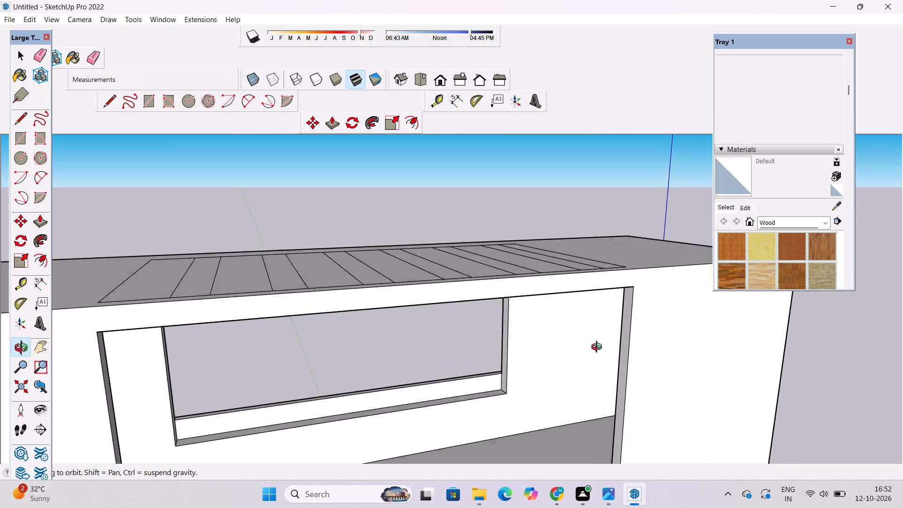
drag(599, 348, 596, 353)
key(p)
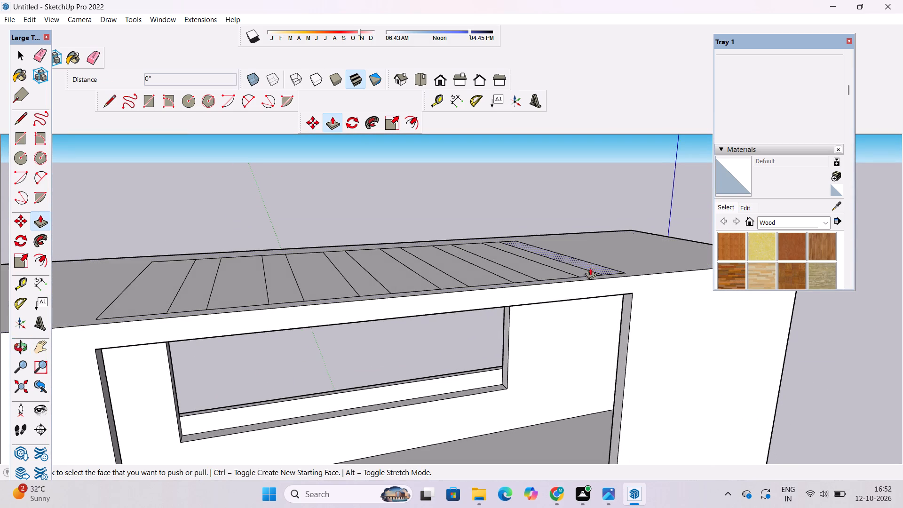
click(571, 266)
key(o)
drag(591, 327, 591, 317)
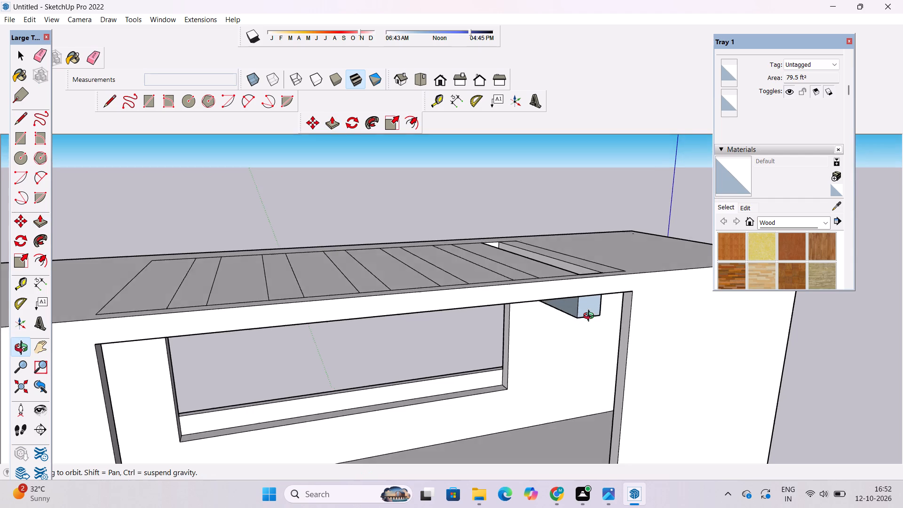
drag(591, 317, 589, 244)
shift+drag(585, 243, 589, 322)
drag(589, 324, 584, 286)
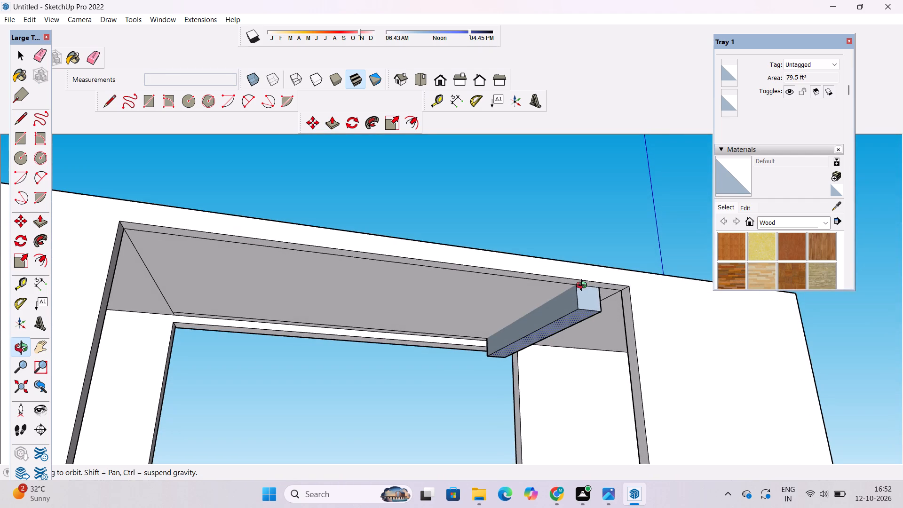
key(p)
scroll(590, 301, up, 5)
click(599, 287)
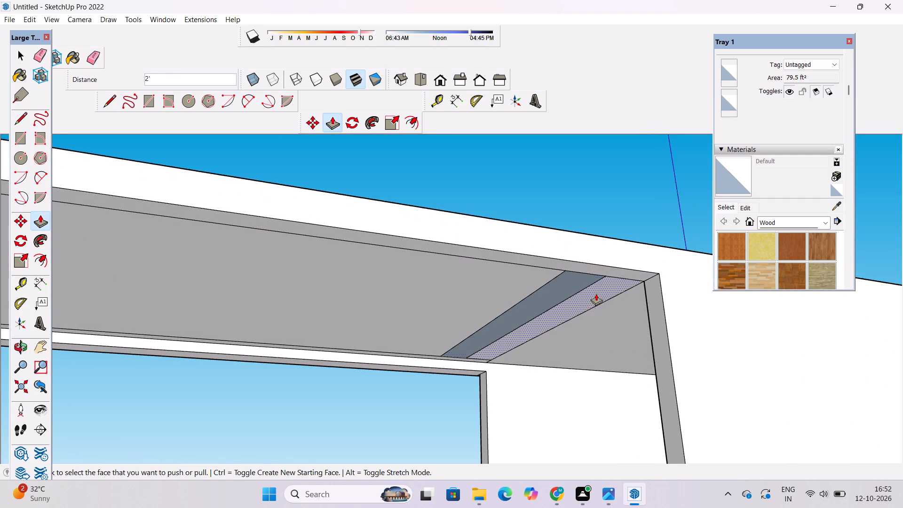
Delete the pushed second strip's face in the ceiling to open the slot through the roof.
key(space)
click(496, 320)
click(505, 322)
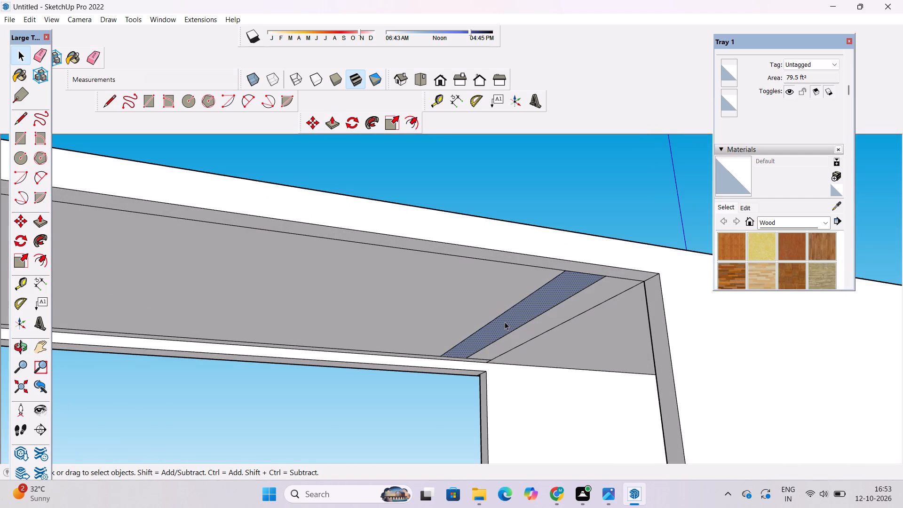
key(Delete)
Push the fourth roof strip from the blue-axis end down 2' to the underside of the slab.
key(o)
scroll(520, 309, down, 5)
drag(556, 291, 539, 434)
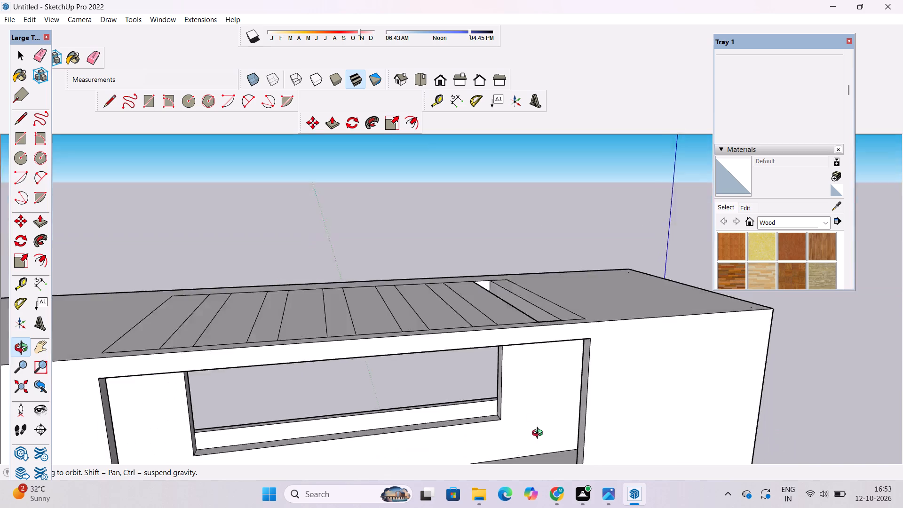
drag(539, 434, 494, 444)
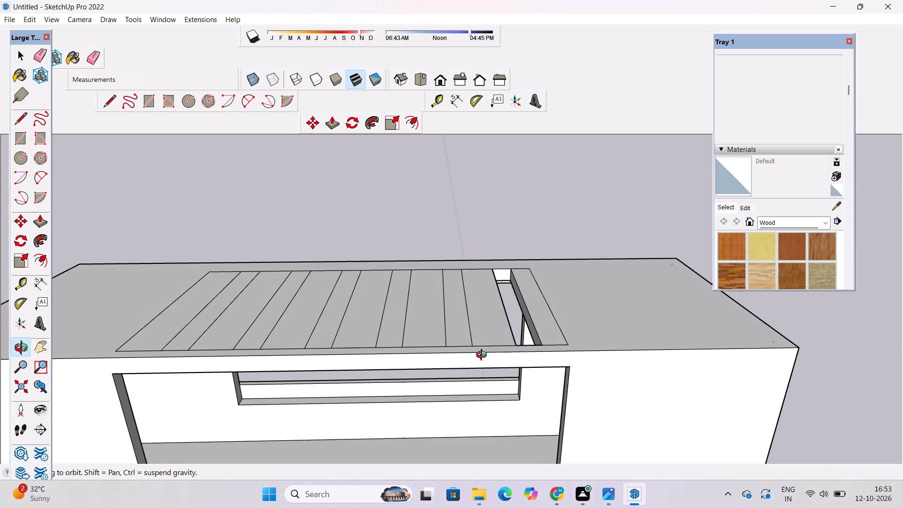
shift+drag(483, 352, 455, 394)
shift+scroll(444, 374, up, 4)
shift+drag(445, 359, 385, 360)
key(space)
click(381, 355)
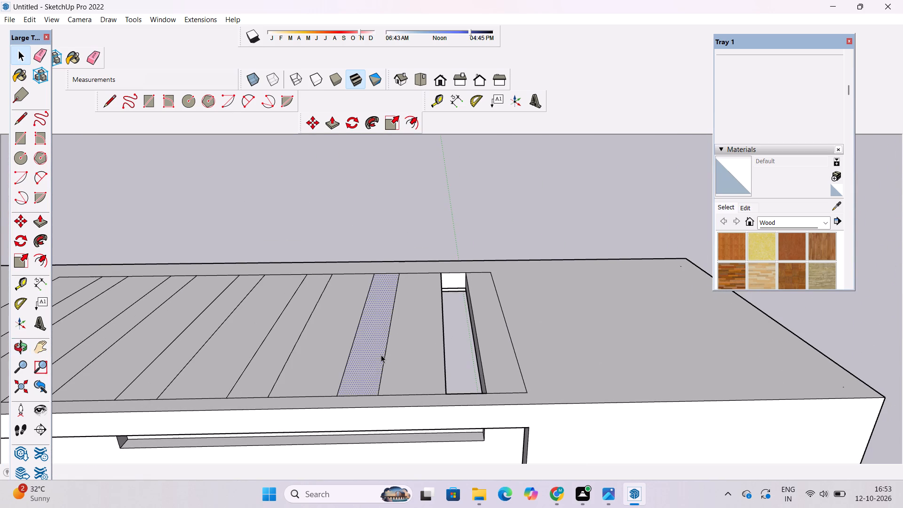
key(p)
click(381, 355)
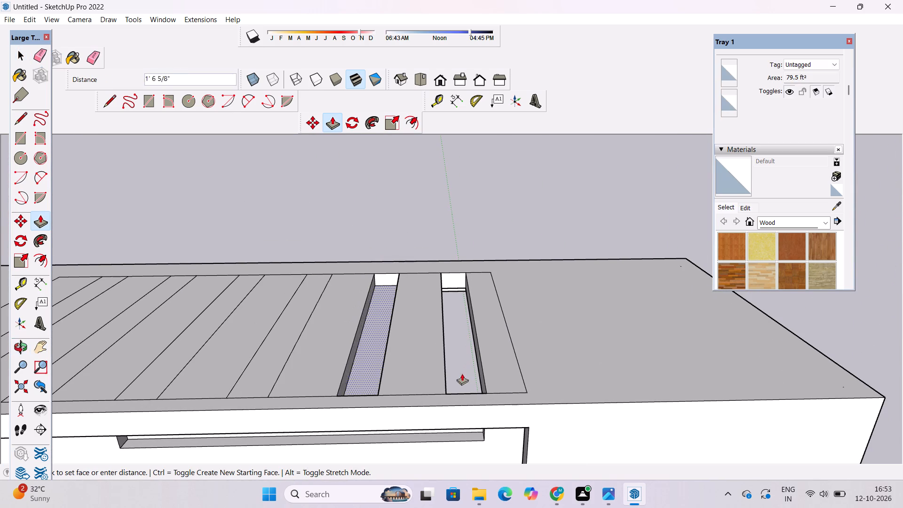
scroll(478, 382, up, 7)
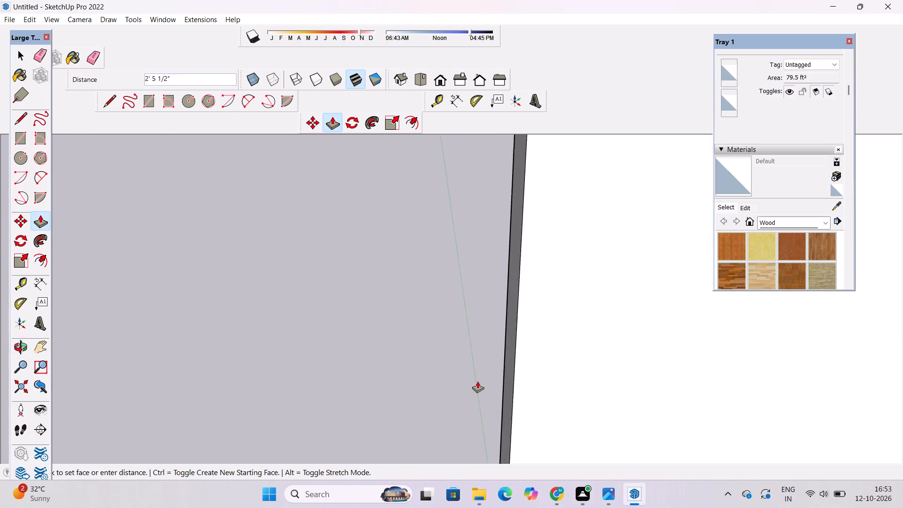
scroll(477, 381, up, 2)
scroll(477, 381, down, 6)
click(485, 370)
Delete the pushed fourth strip's bottom face to open a second slot through the roof.
scroll(547, 357, down, 6)
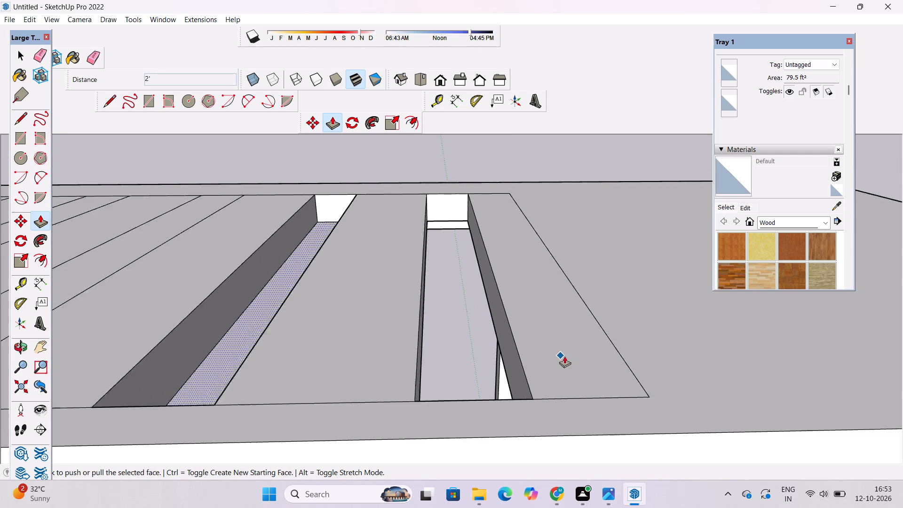
scroll(564, 356, down, 5)
key(space)
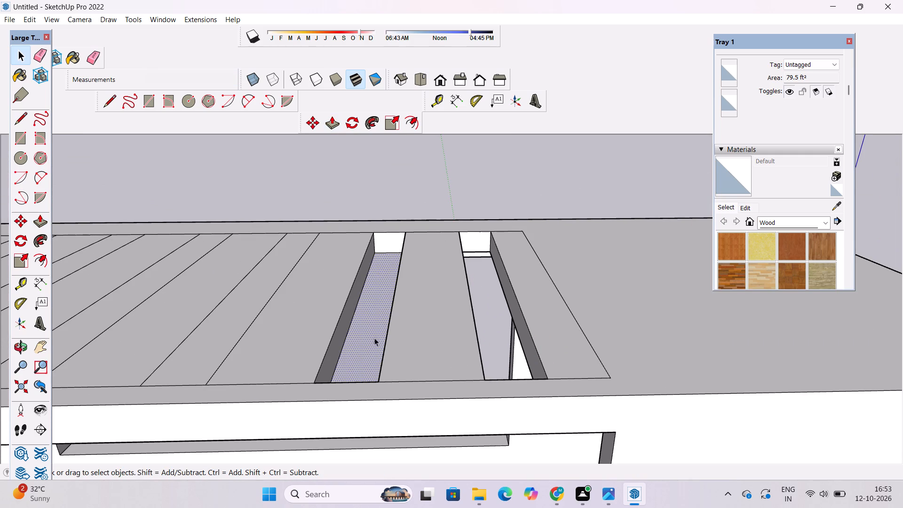
click(372, 332)
key(Delete)
Push the sixth roof strip from the blue-axis end down 2' and delete its face to open a third slot.
key(o)
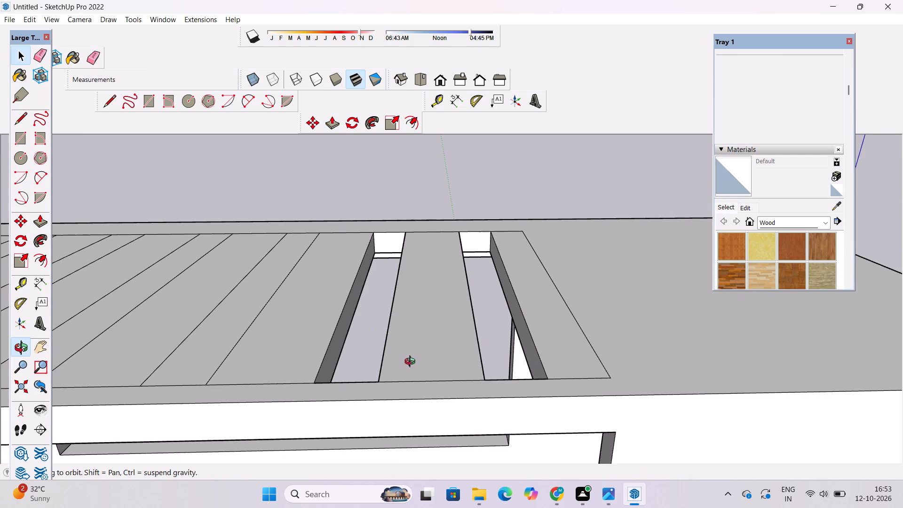
drag(419, 374, 457, 331)
scroll(457, 326, down, 2)
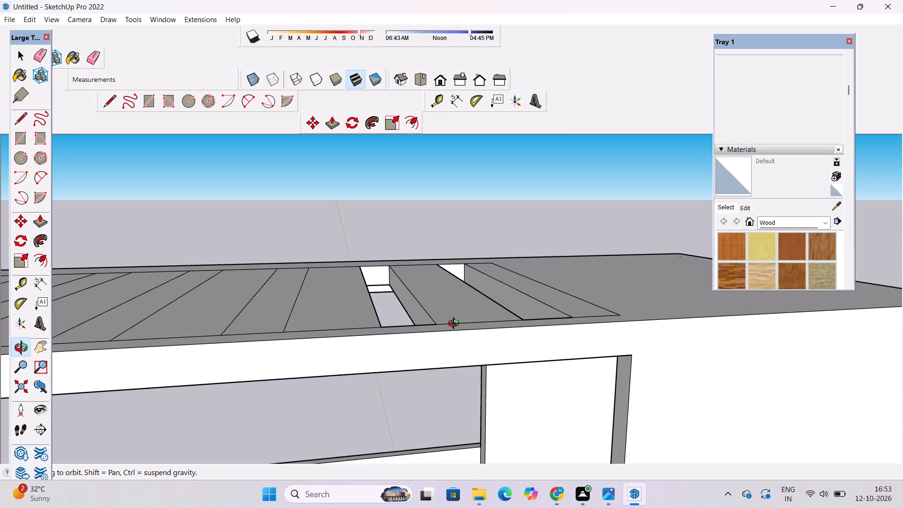
scroll(456, 325, down, 8)
drag(445, 331, 430, 411)
shift+drag(317, 397, 371, 376)
drag(372, 381, 349, 394)
click(349, 394)
scroll(356, 378, up, 2)
shift+drag(423, 368, 372, 382)
key(space)
scroll(349, 370, up, 4)
click(346, 364)
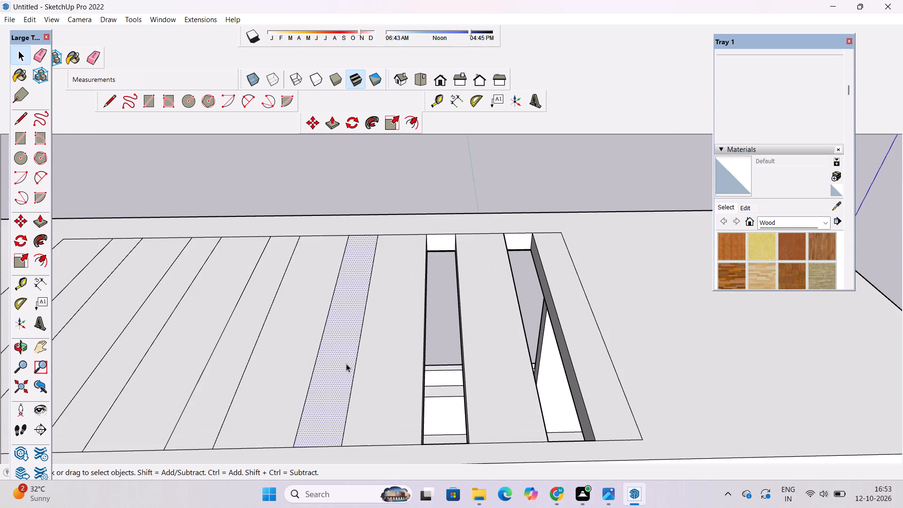
key(p)
click(346, 364)
scroll(444, 402, up, 8)
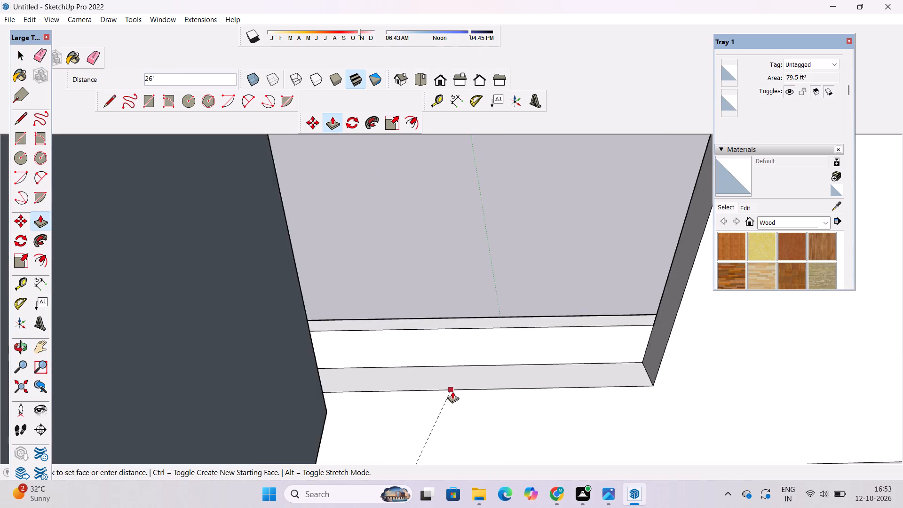
scroll(452, 391, down, 4)
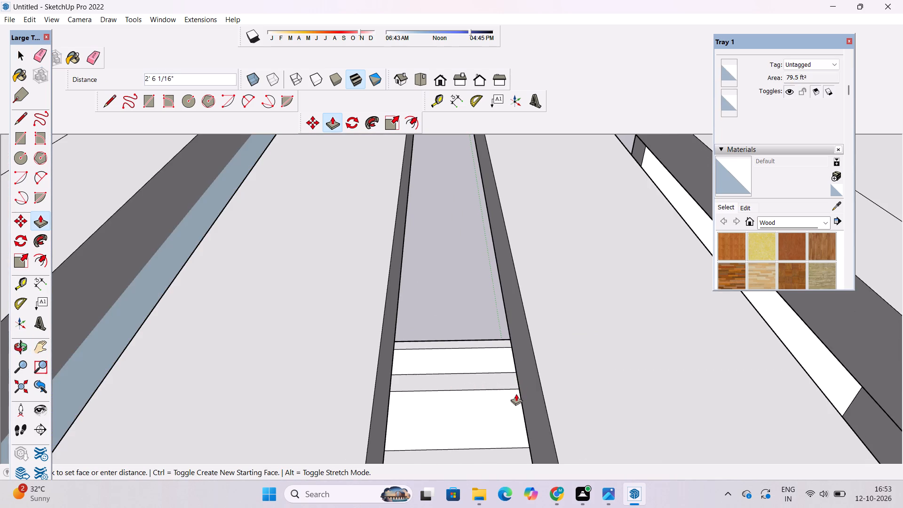
click(519, 394)
scroll(538, 379, down, 6)
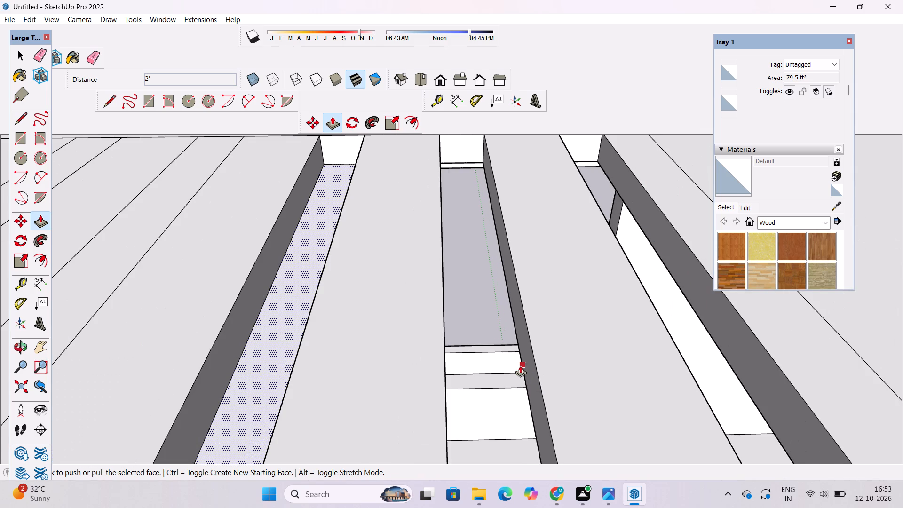
key(Delete)
Push the eighth roof strip from the blue-axis end down 2' and delete its face to open a fourth slot.
scroll(399, 366, down, 5)
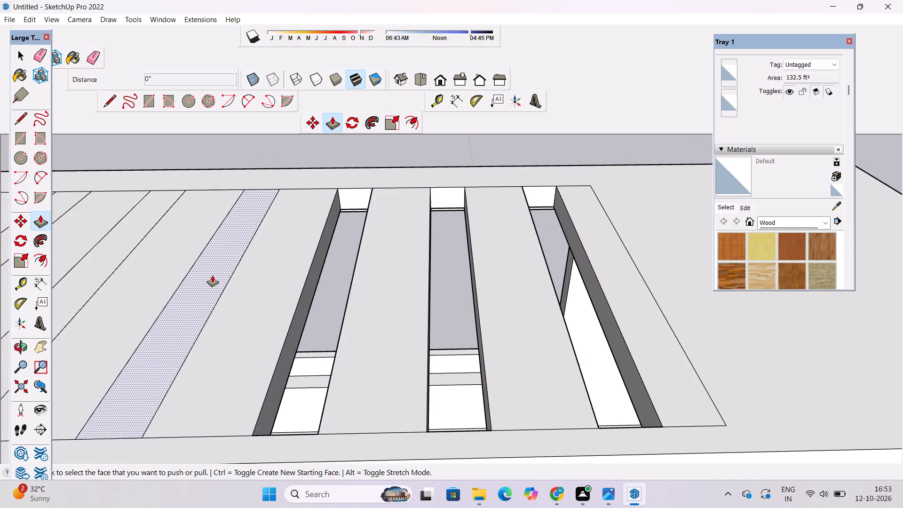
click(207, 269)
scroll(322, 389, up, 8)
scroll(356, 377, down, 3)
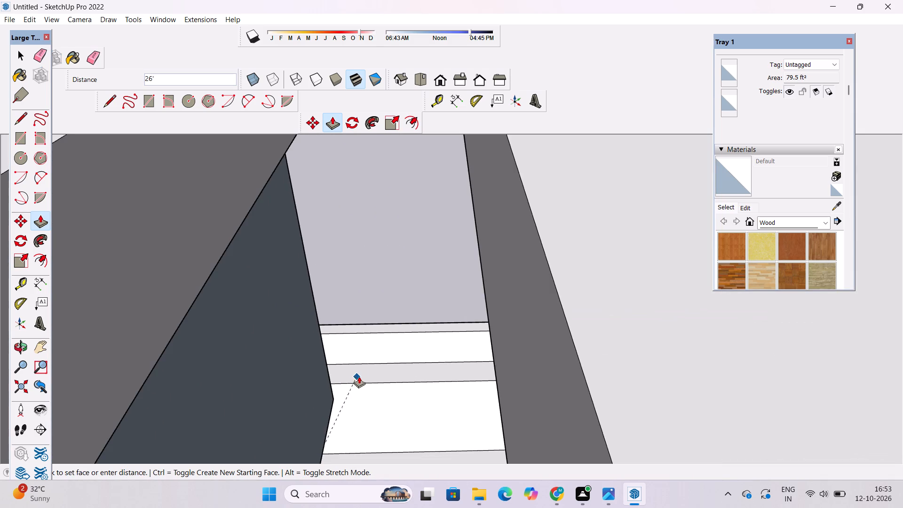
click(493, 360)
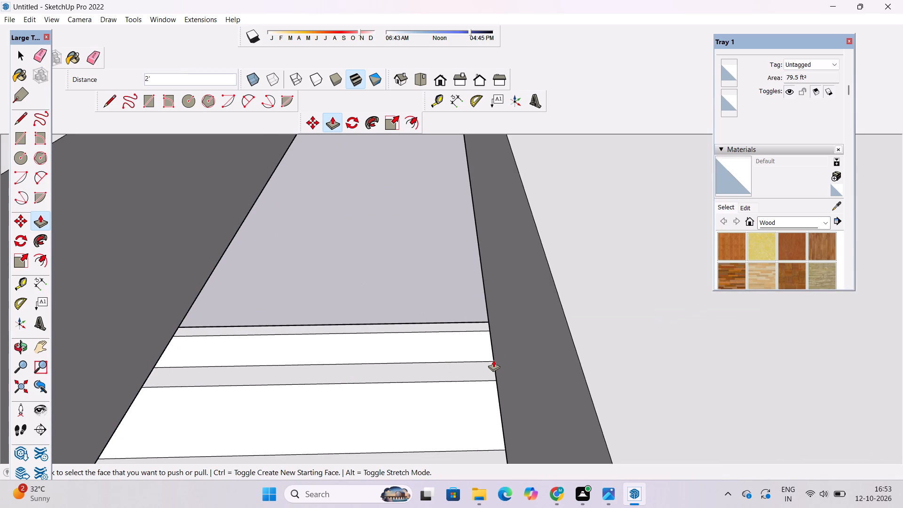
scroll(492, 365, down, 10)
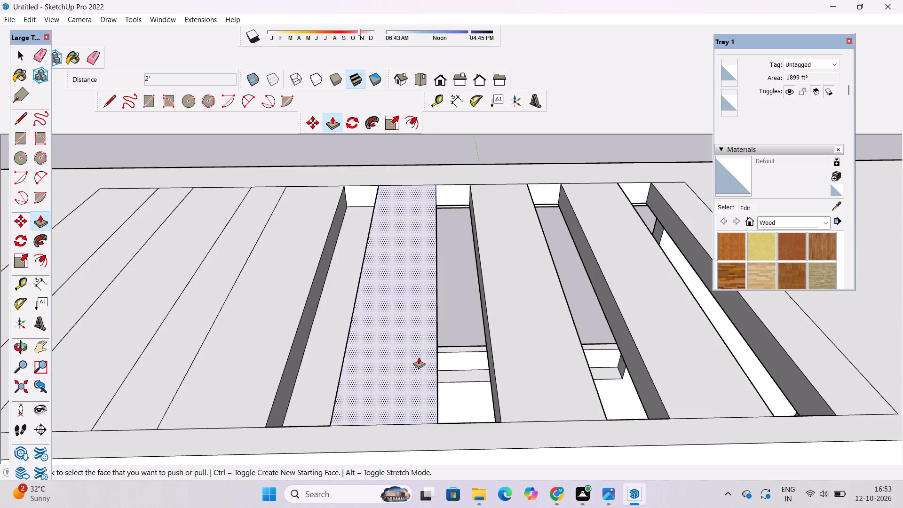
click(342, 285)
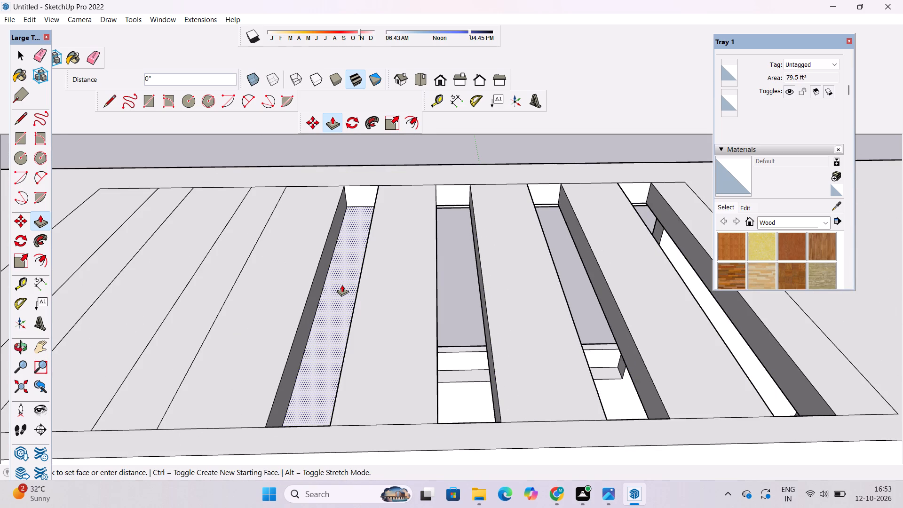
key(Delete)
Push the tenth roof strip from the blue-axis end down 2' and delete its face to open a fifth slot.
scroll(347, 313, down, 5)
scroll(275, 316, up, 4)
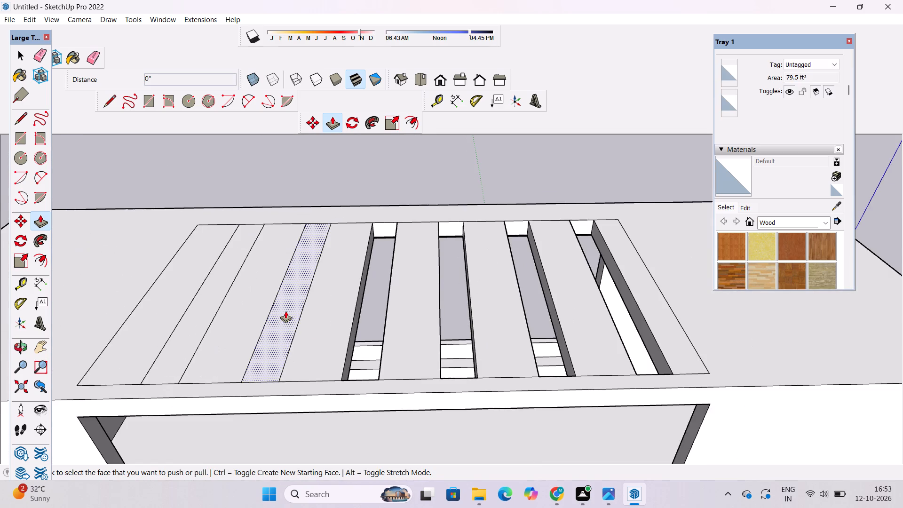
scroll(286, 310, up, 9)
click(286, 310)
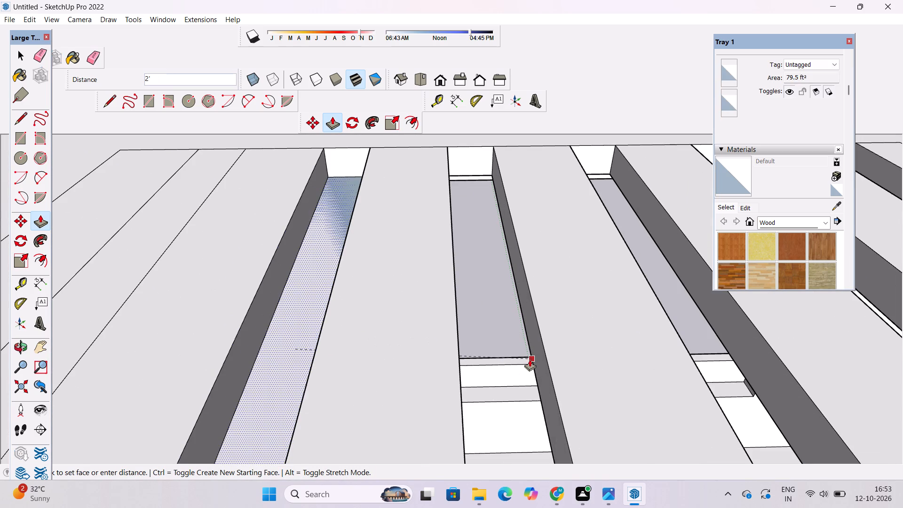
click(530, 359)
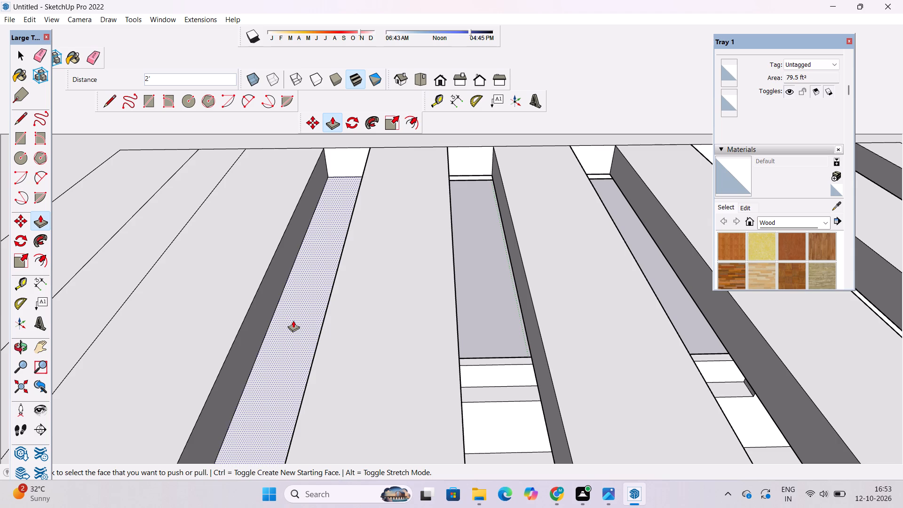
key(Delete)
Push the twelfth roof strip down 2' and delete its face to open the sixth slot through the roof.
scroll(483, 335, down, 5)
scroll(384, 336, up, 4)
click(380, 338)
scroll(380, 338, up, 9)
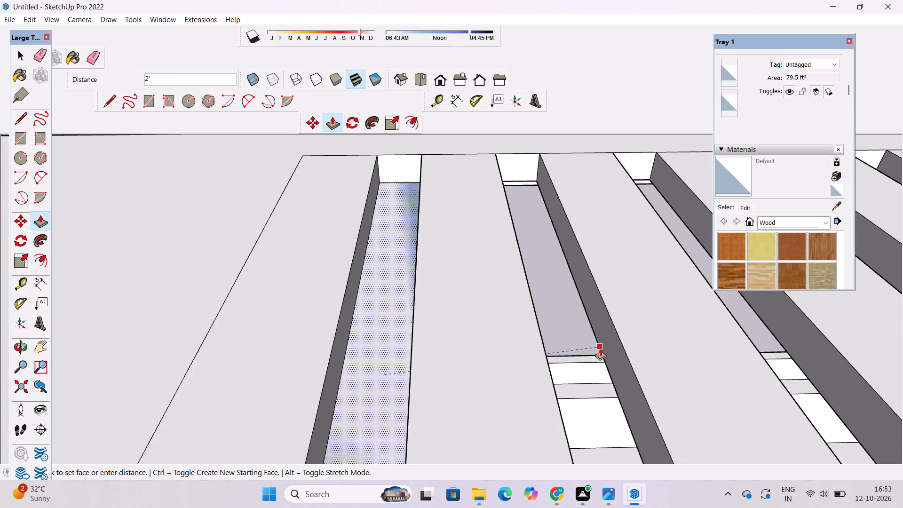
click(608, 368)
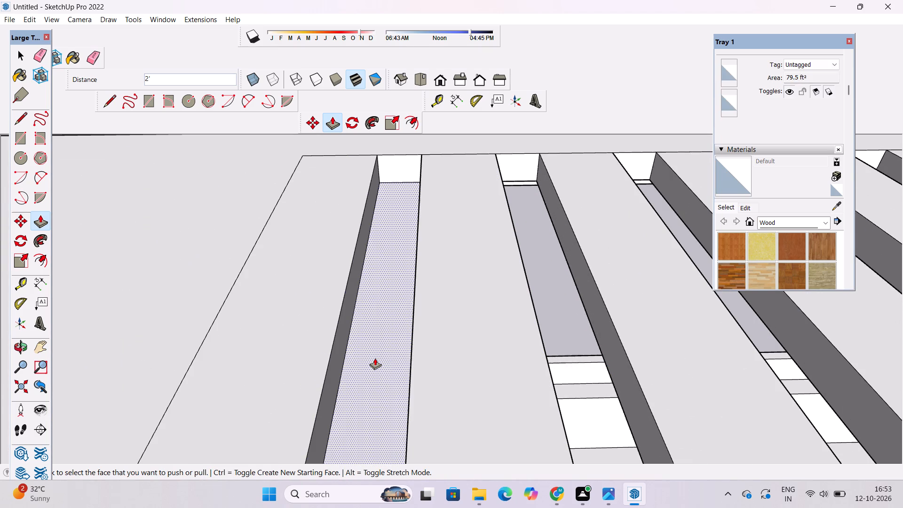
key(Delete)
From below the front opening, erase the leftover front-to-back ceiling lines outside the slots at both ends of the slatted area.
key(o)
scroll(362, 341, down, 6)
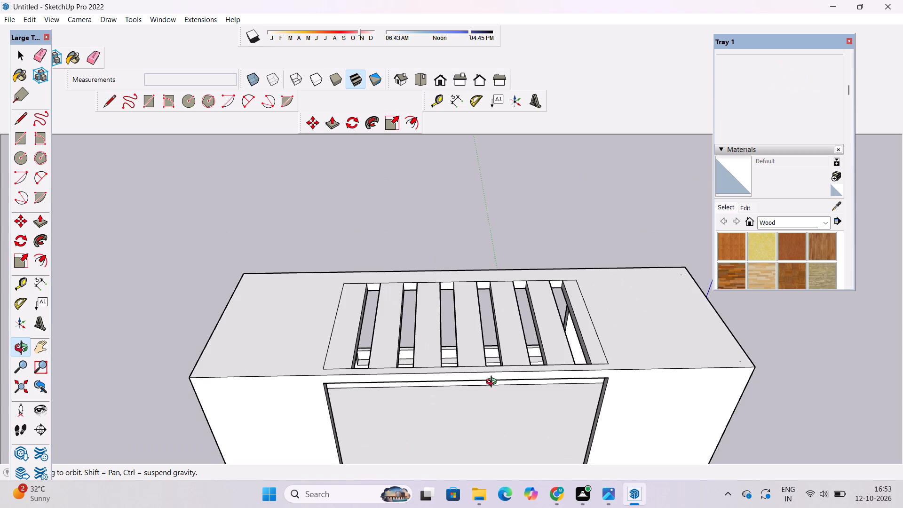
drag(493, 383, 0, 323)
drag(466, 359, 270, 221)
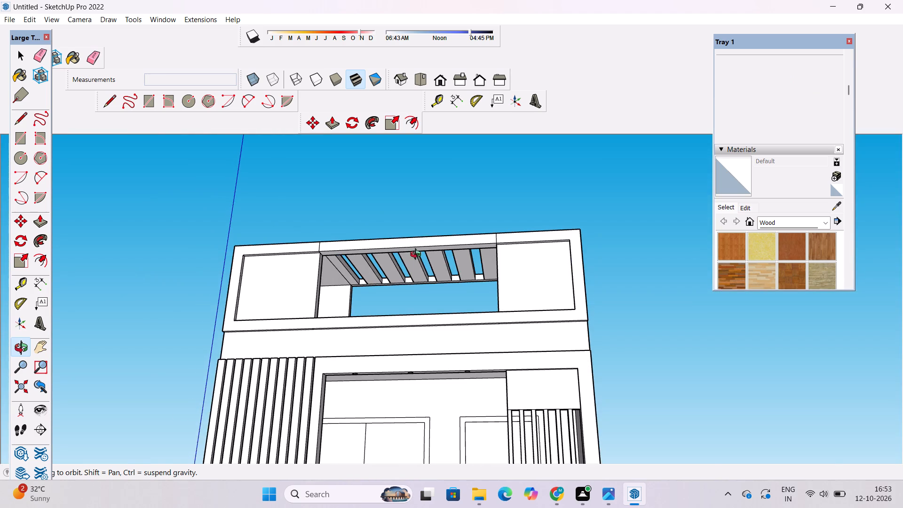
scroll(379, 276, up, 8)
scroll(375, 278, down, 4)
drag(339, 295, 381, 302)
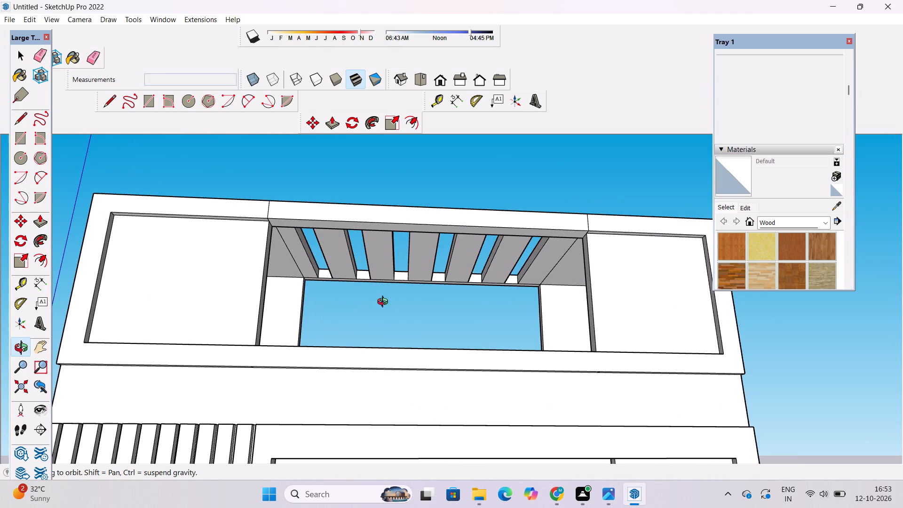
scroll(389, 311, up, 1)
shift+drag(390, 300, 394, 331)
scroll(381, 345, up, 4)
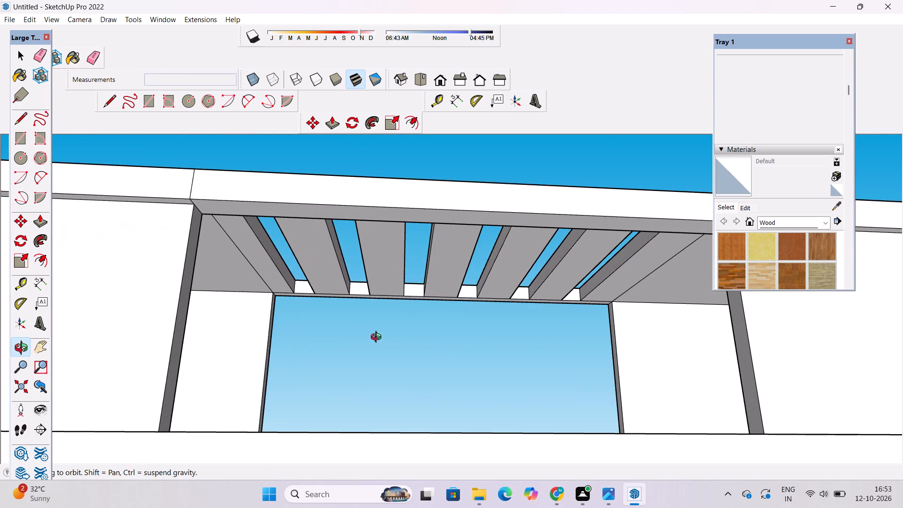
drag(378, 338, 375, 281)
scroll(629, 333, up, 9)
shift+drag(629, 331, 602, 325)
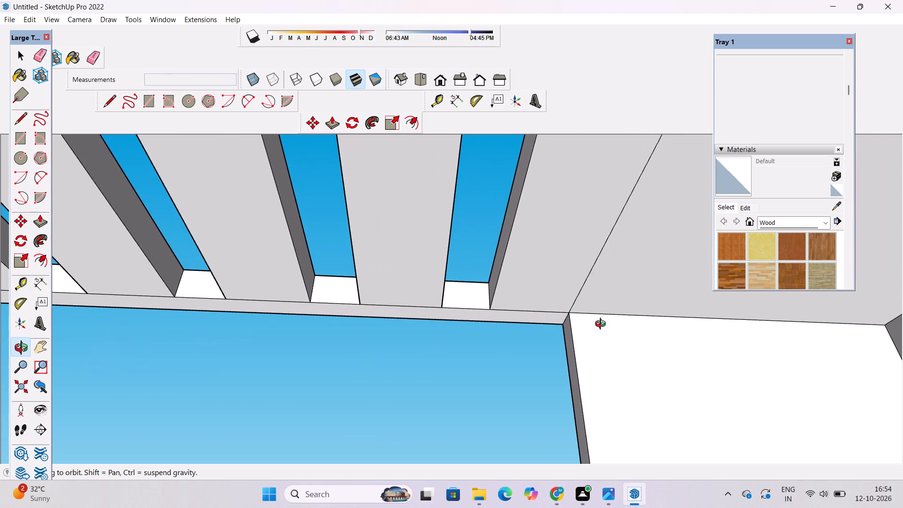
scroll(602, 325, up, 3)
shift+click(597, 319)
key(e)
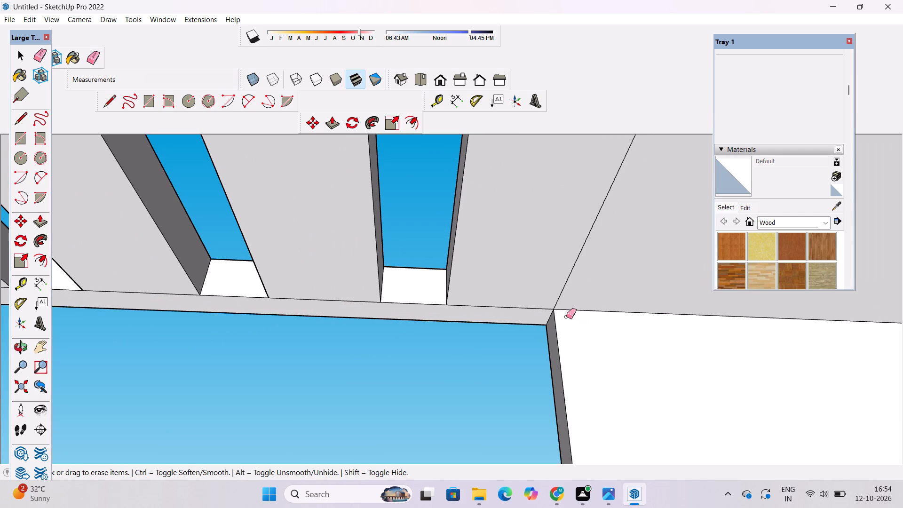
drag(587, 252, 525, 310)
scroll(599, 297, down, 5)
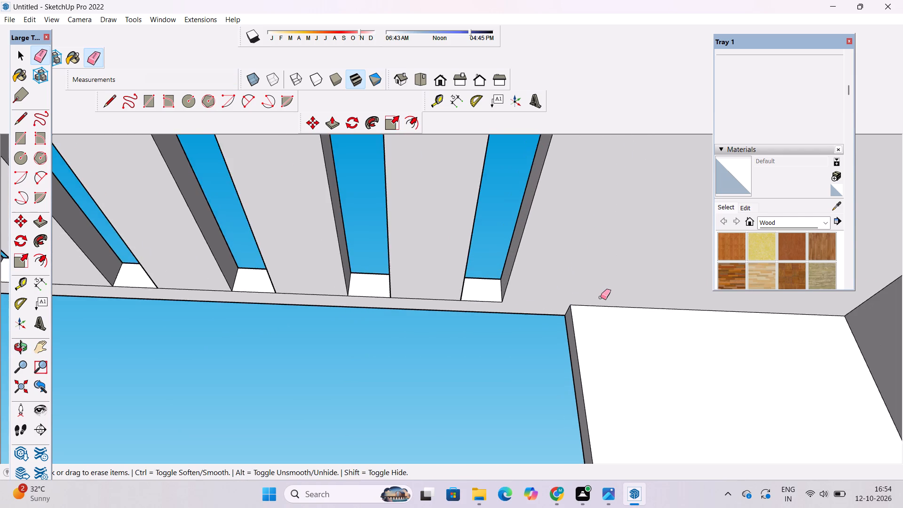
scroll(602, 297, down, 7)
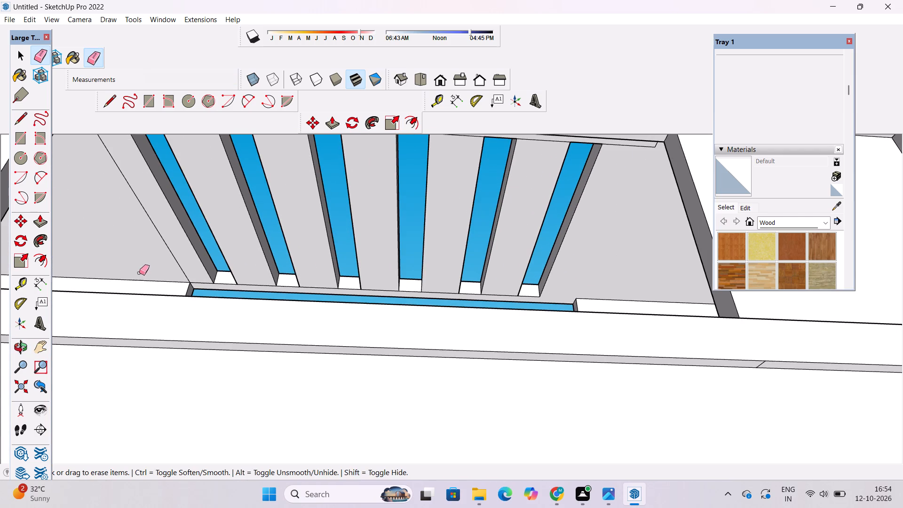
drag(176, 253, 172, 256)
Erase the leftover corner stub and line segment at the ceiling's front edge, outside the slot nearest the blue axis.
scroll(273, 309, down, 9)
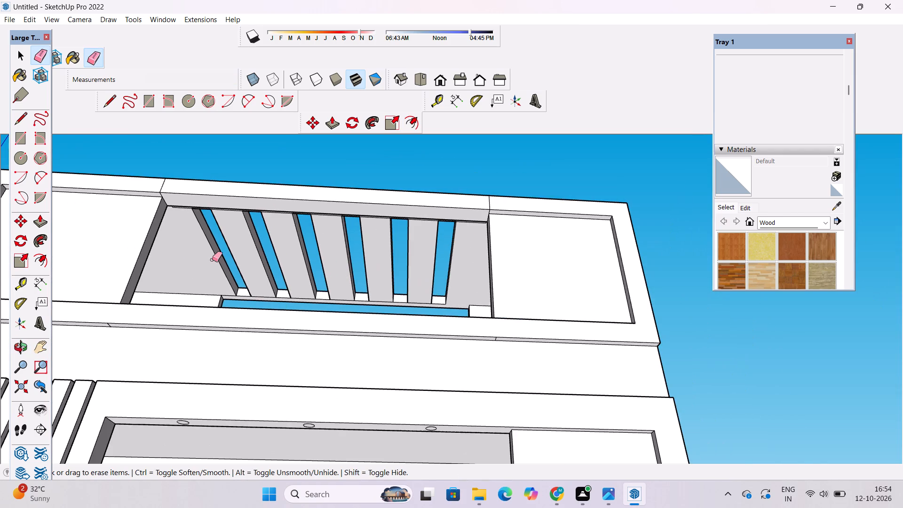
scroll(160, 205, up, 19)
scroll(181, 210, up, 5)
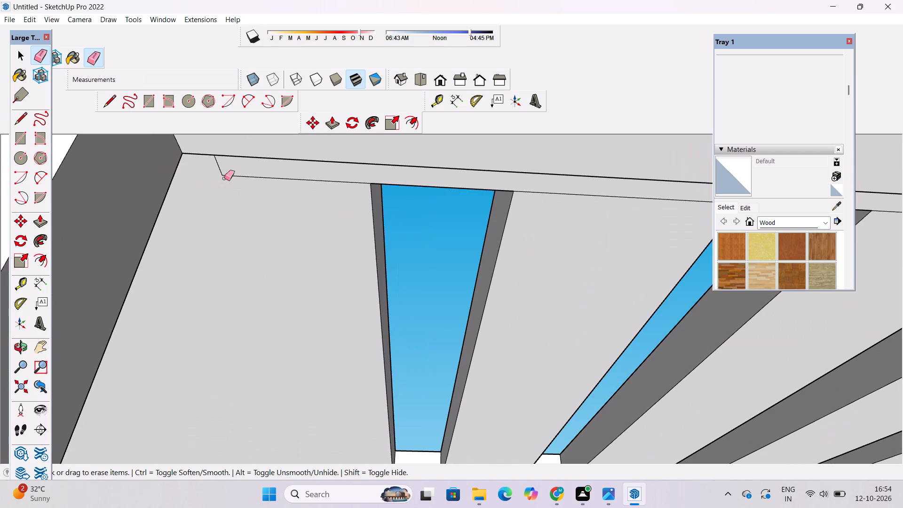
drag(220, 170, 251, 177)
Erase the five leftover line segments between the six slots along the ceiling's front edge.
scroll(215, 208, down, 5)
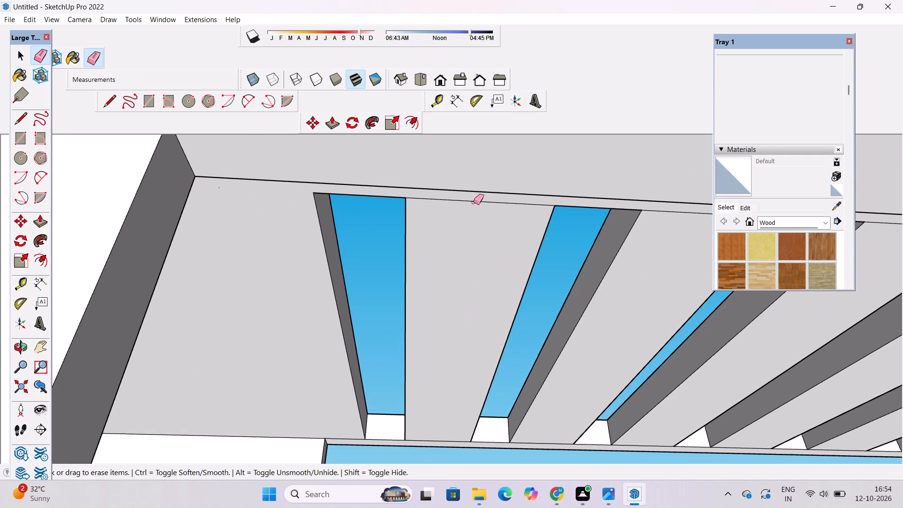
click(474, 202)
scroll(276, 220, down, 6)
scroll(515, 225, up, 9)
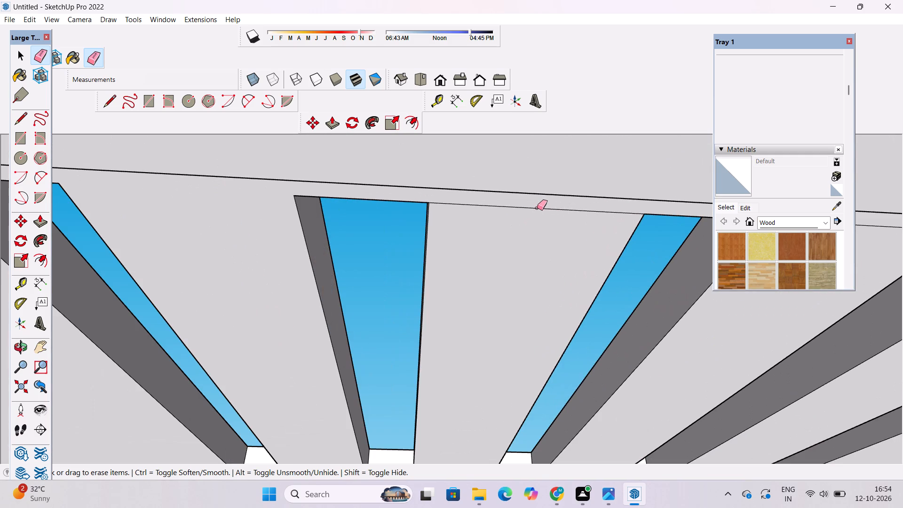
click(537, 208)
scroll(160, 238, down, 10)
scroll(465, 243, up, 8)
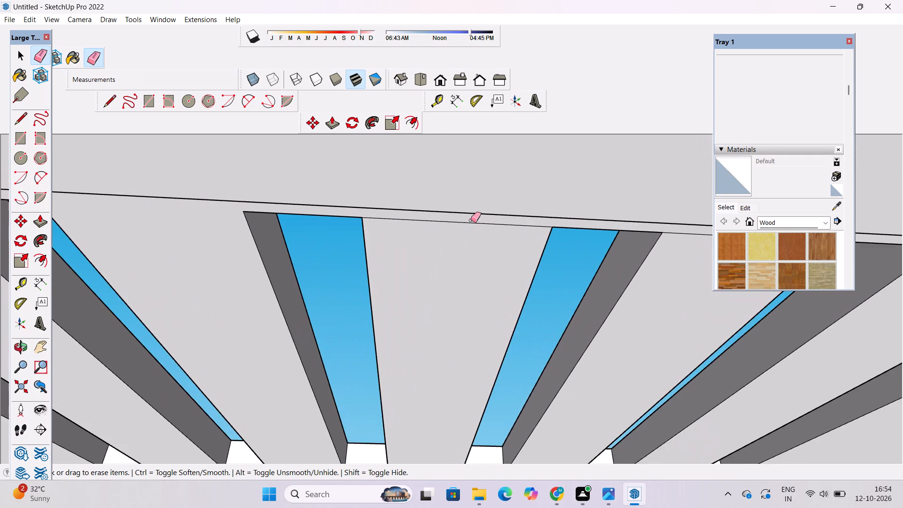
click(471, 220)
scroll(186, 239, down, 6)
scroll(516, 259, up, 3)
click(527, 229)
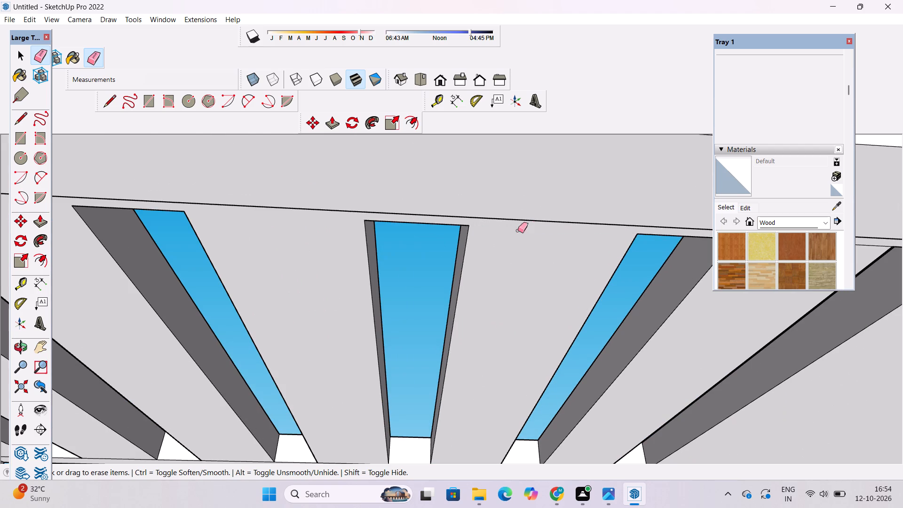
scroll(122, 257, down, 10)
scroll(353, 270, up, 5)
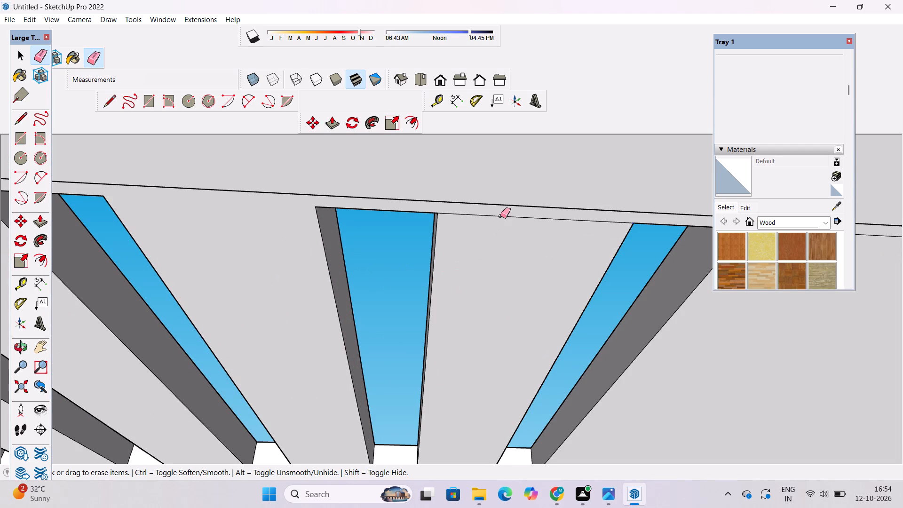
click(500, 216)
Erase the leftover corner stub and line segment at the ceiling's front edge, beyond the slot farthest from the blue axis.
scroll(230, 235, down, 5)
scroll(653, 254, up, 9)
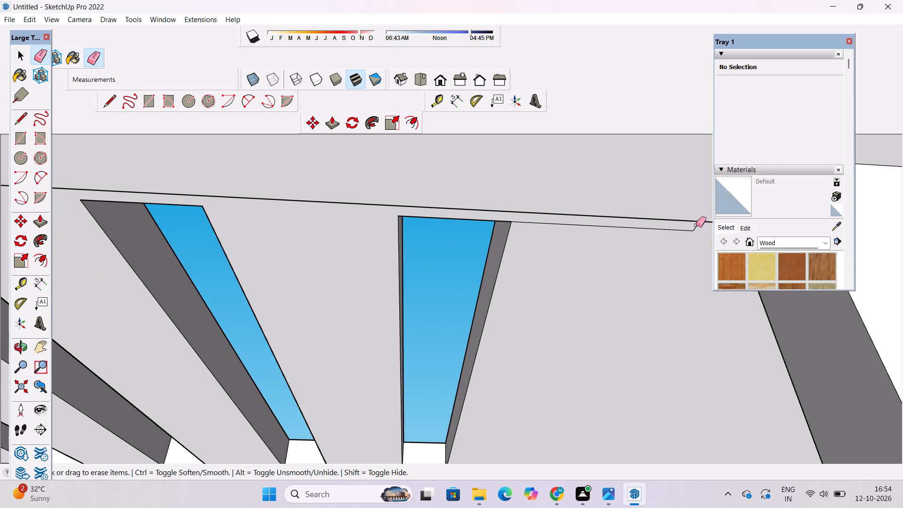
drag(697, 230, 691, 229)
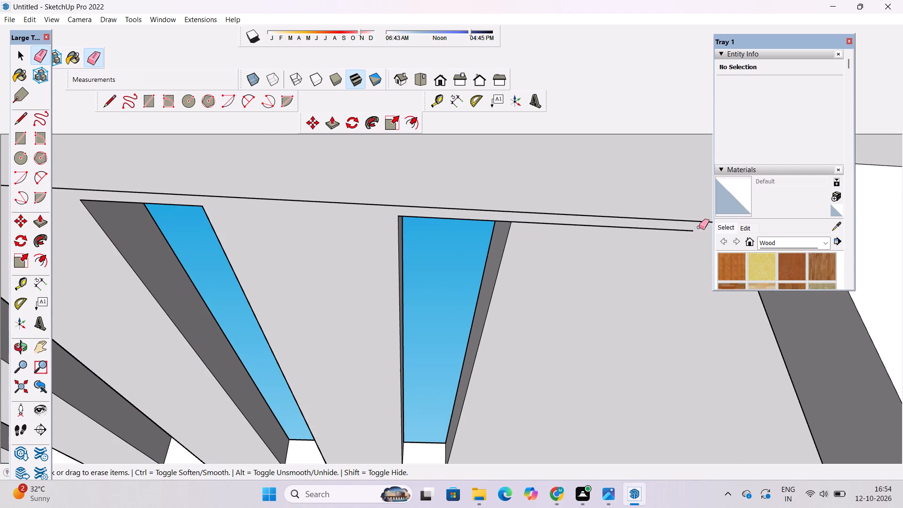
drag(694, 230, 689, 230)
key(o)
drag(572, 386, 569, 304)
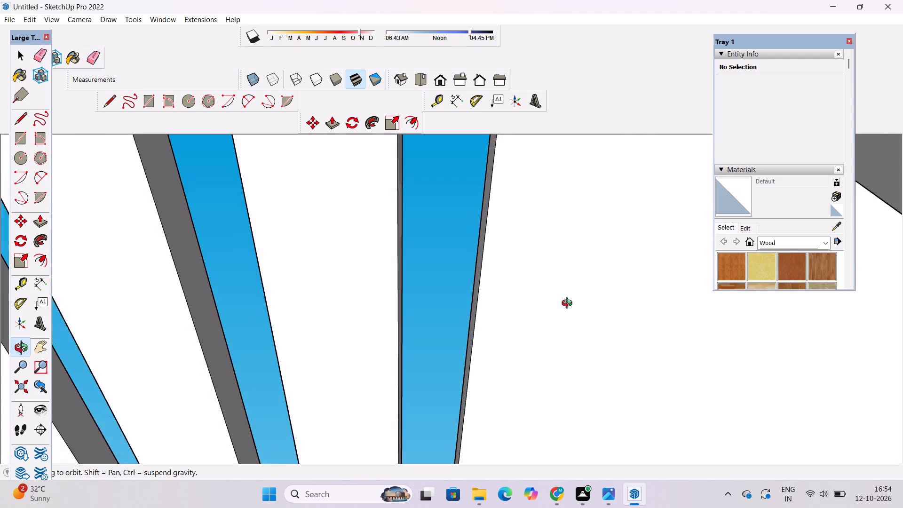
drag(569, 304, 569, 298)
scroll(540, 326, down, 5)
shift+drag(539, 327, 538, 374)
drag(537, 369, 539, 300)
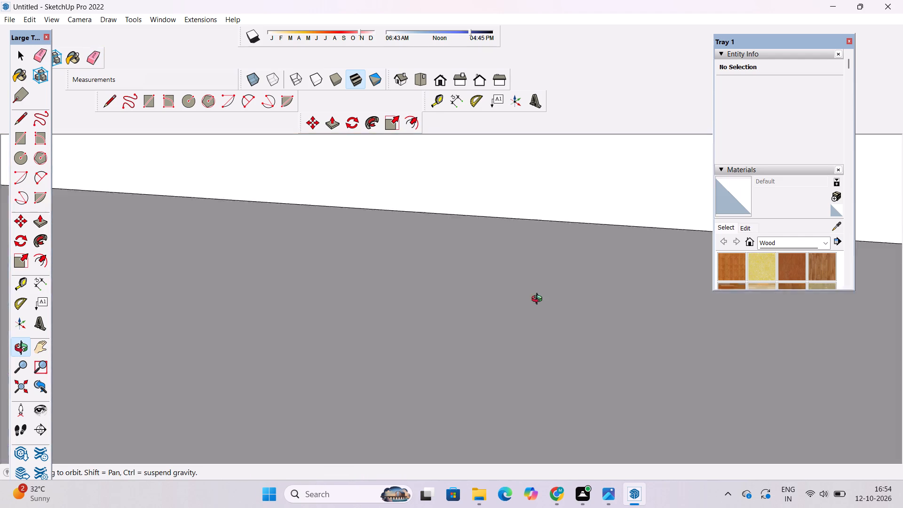
On the roof's upper surface, erase the leftover front-to-back line and both corner stubs outside the slot nearest the blue axis.
drag(539, 300, 543, 373)
scroll(501, 320, down, 6)
drag(504, 341, 505, 429)
shift+drag(502, 425, 490, 361)
drag(490, 361, 374, 447)
drag(266, 349, 402, 329)
drag(474, 281, 474, 325)
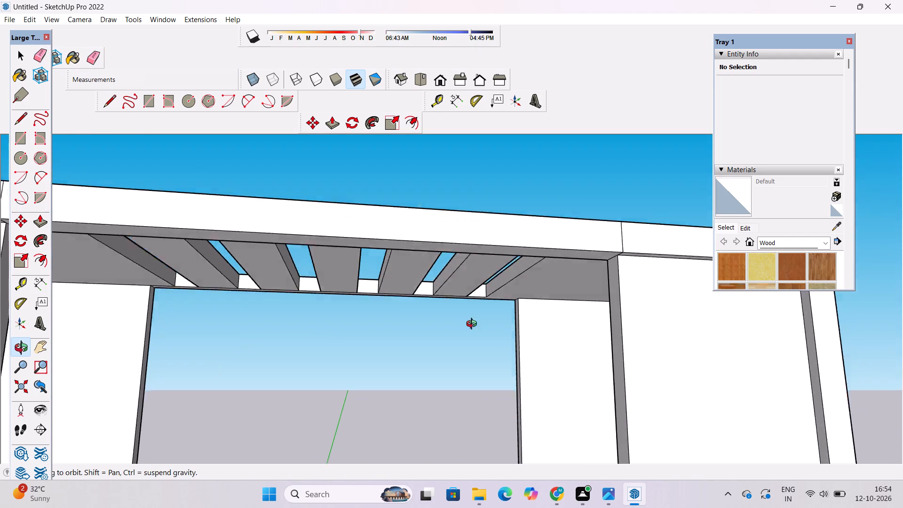
drag(474, 325, 446, 459)
drag(508, 306, 508, 331)
drag(505, 351, 492, 384)
shift+drag(411, 350, 442, 325)
drag(442, 325, 444, 333)
key(e)
scroll(121, 293, up, 3)
drag(163, 274, 166, 284)
drag(154, 342, 121, 407)
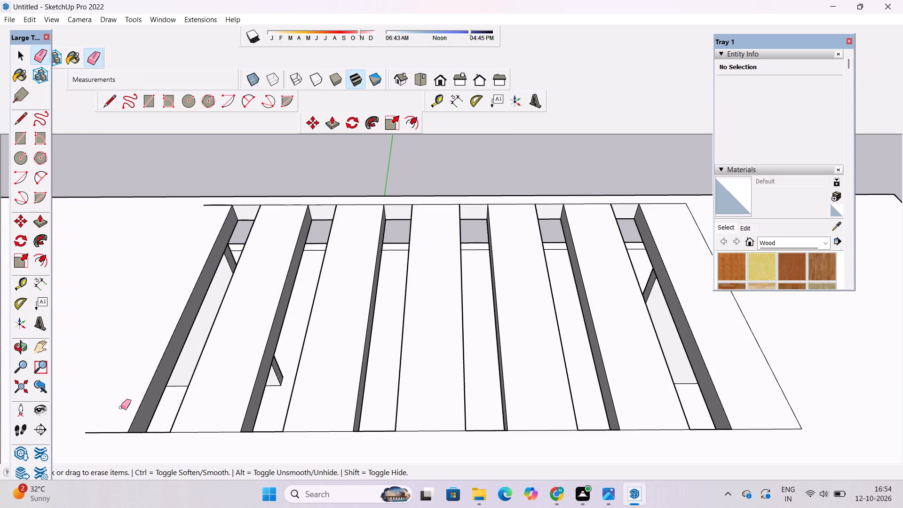
drag(121, 407, 113, 430)
scroll(198, 204, up, 2)
drag(215, 199, 216, 206)
Erase the leftover line segments along the roof's rear slot edge, between the six slots and beyond the slot farthest from the blue axis.
scroll(192, 212, down, 1)
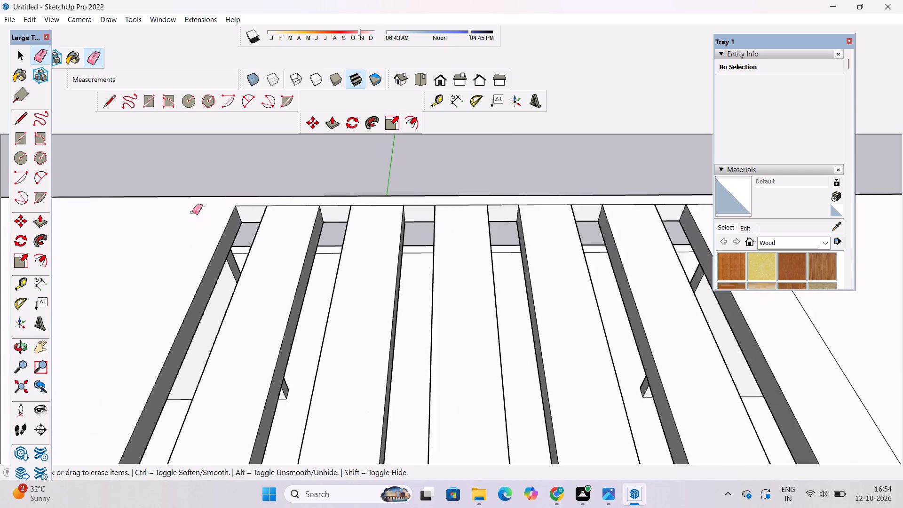
scroll(192, 212, down, 3)
scroll(282, 215, up, 3)
click(283, 203)
click(283, 205)
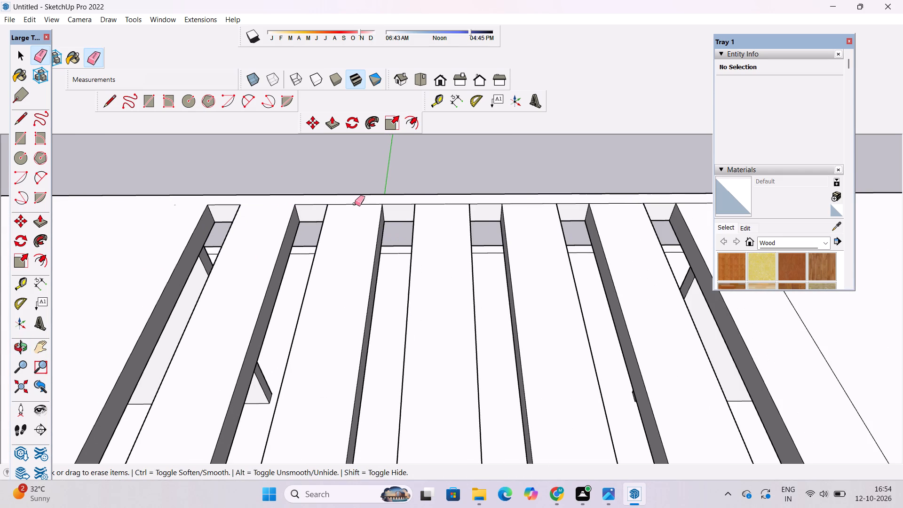
drag(356, 204, 356, 209)
drag(431, 202, 433, 207)
scroll(280, 224, down, 4)
scroll(444, 228, up, 4)
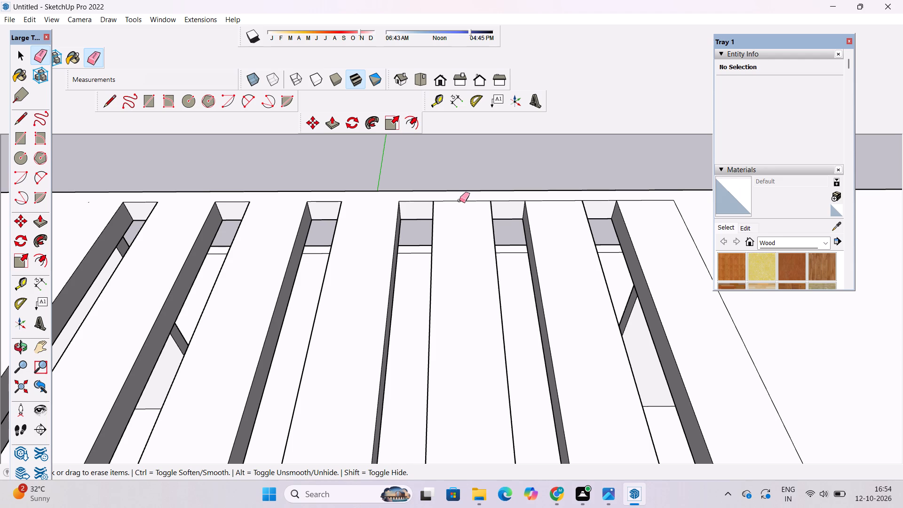
click(459, 200)
click(562, 200)
click(642, 200)
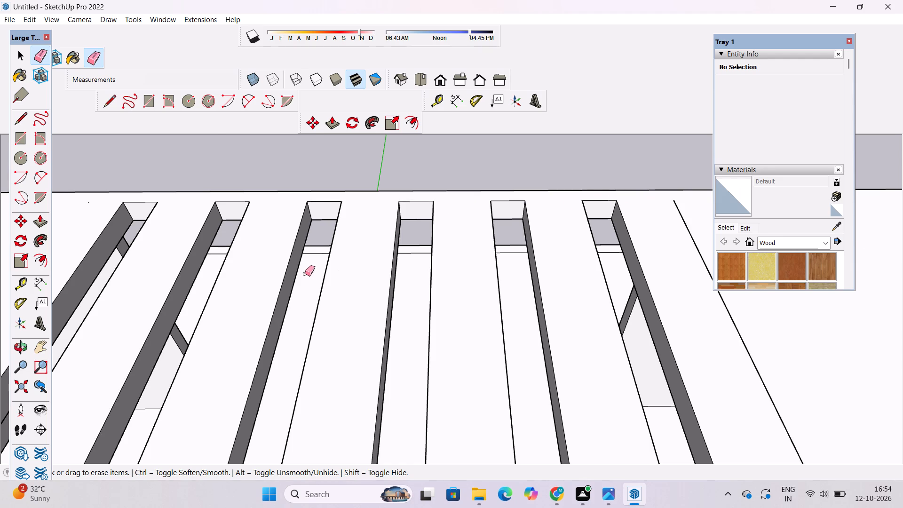
Erase the roof's leftover end line farthest from the blue axis and the segments between the six slots along their front edge.
scroll(304, 274, down, 5)
drag(484, 303, 470, 356)
click(415, 354)
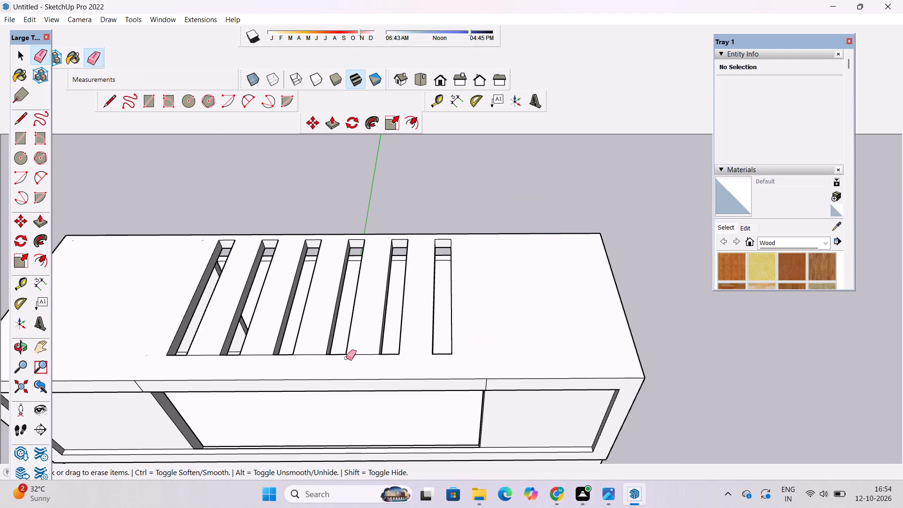
drag(367, 349, 364, 357)
drag(311, 351, 308, 357)
click(263, 354)
click(204, 354)
key(space)
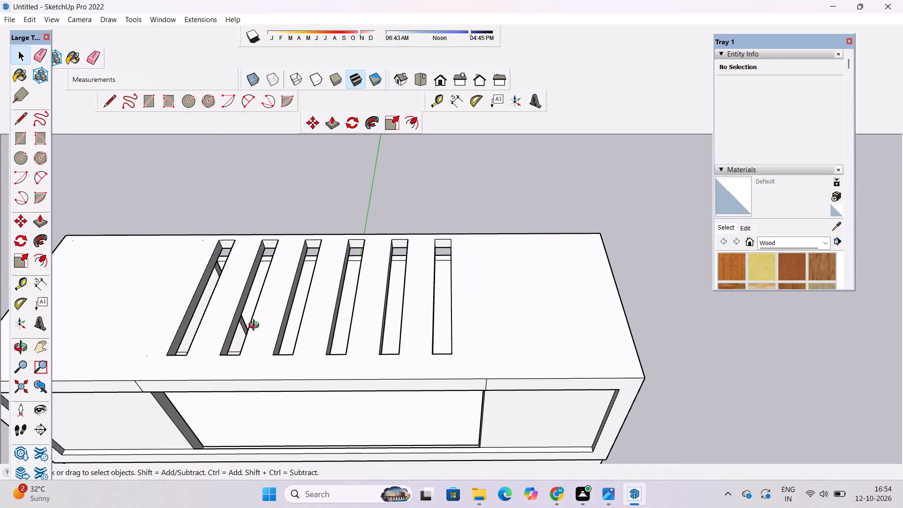
Erase the two leftover vertical lines on the roof's front fascia above the ends of the central opening.
key(o)
scroll(374, 319, up, 4)
drag(401, 359, 419, 178)
scroll(413, 223, down, 3)
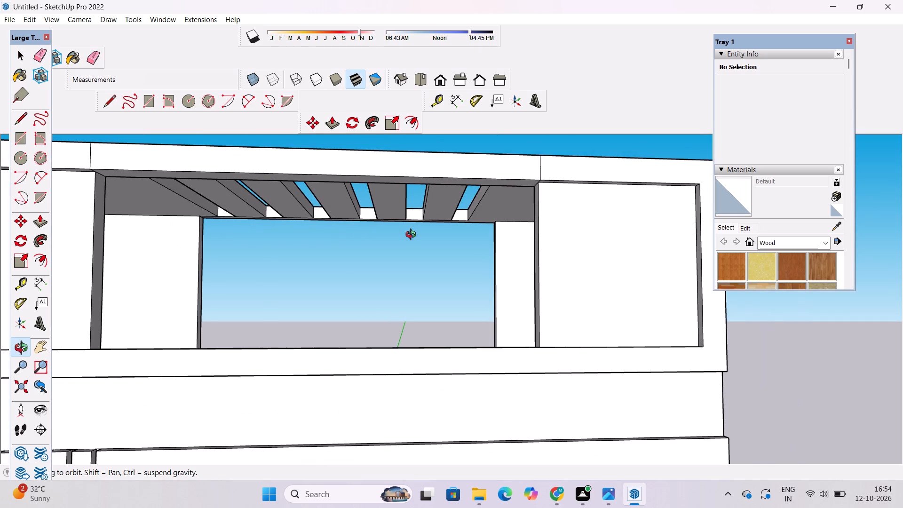
shift+drag(412, 238, 424, 269)
drag(394, 281, 372, 209)
scroll(513, 190, up, 3)
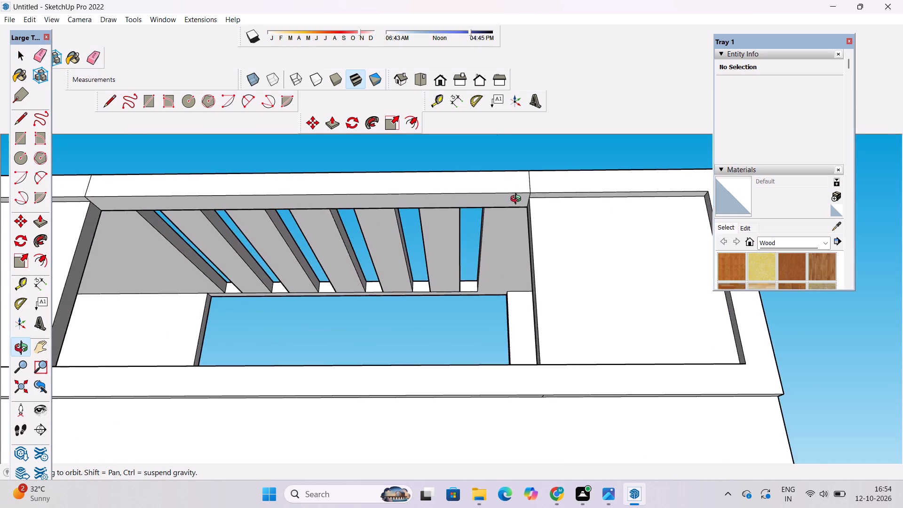
drag(518, 202, 523, 222)
shift+drag(519, 223, 519, 202)
drag(519, 198, 521, 232)
scroll(523, 222, down, 4)
drag(523, 222, 523, 260)
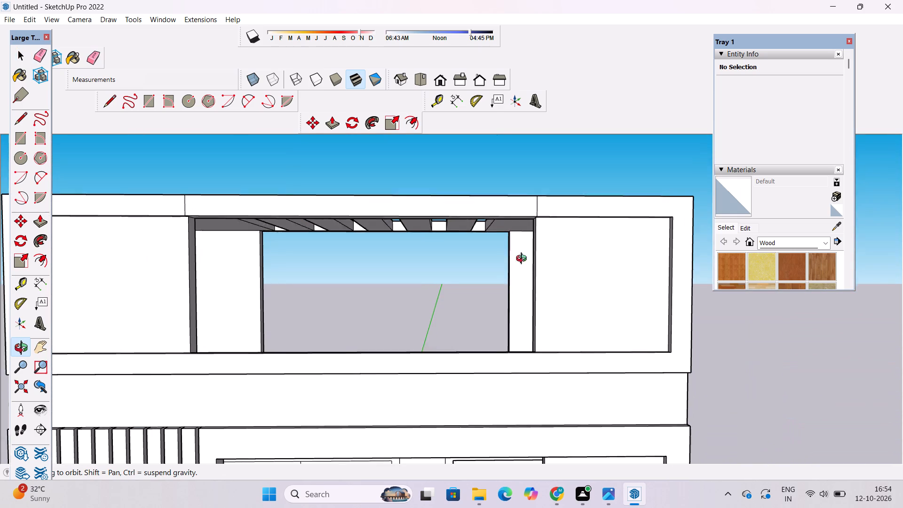
drag(523, 260, 522, 262)
key(e)
scroll(191, 208, up, 5)
drag(192, 207, 170, 209)
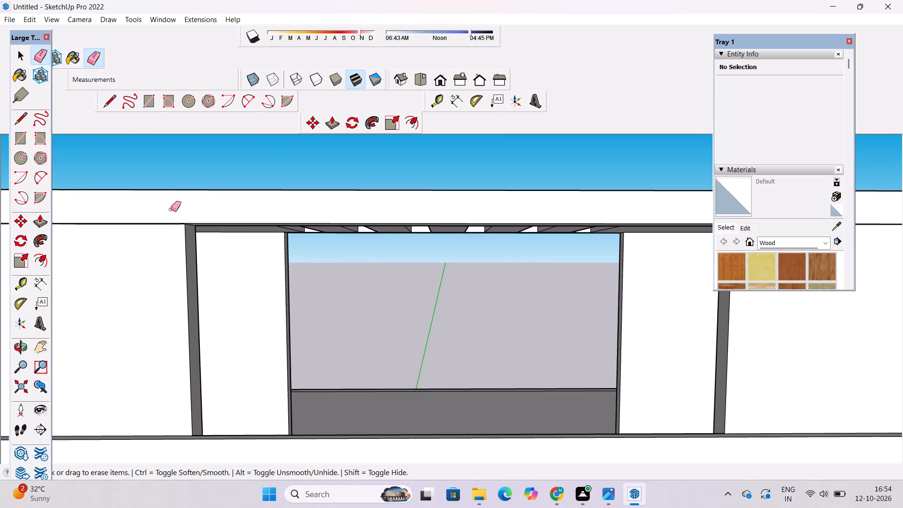
scroll(158, 229, down, 5)
scroll(531, 211, up, 4)
drag(557, 220, 546, 221)
click(545, 224)
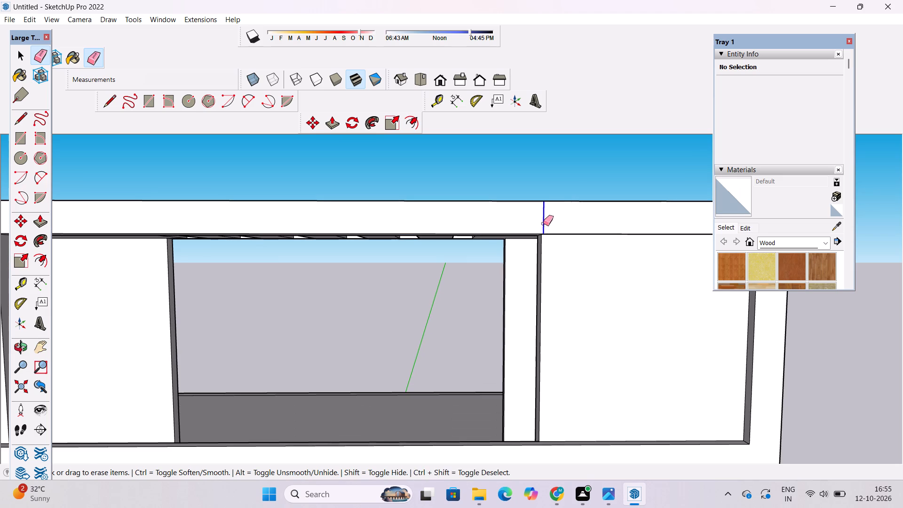
Erase the two short leftover lines on the underside of the front fascia at the central opening's upper corners.
key(o)
drag(554, 310, 558, 189)
scroll(548, 186, down, 1)
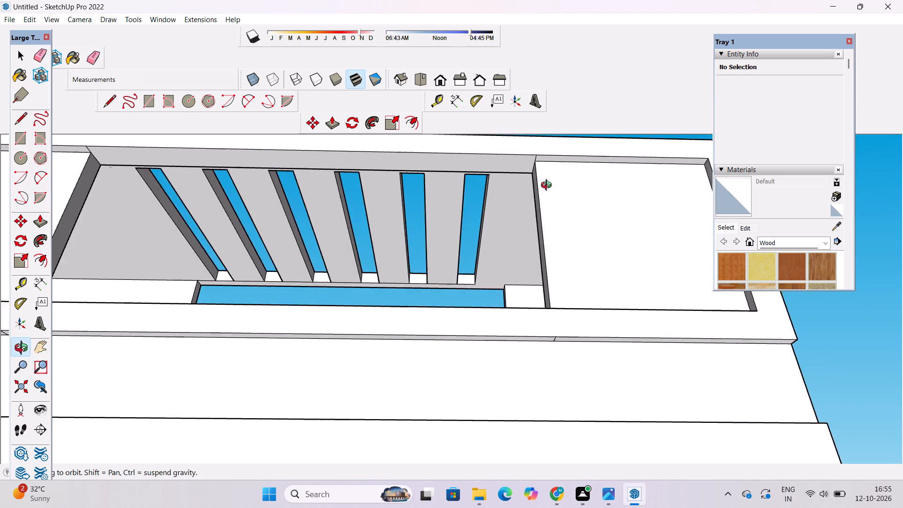
scroll(548, 186, down, 1)
shift+drag(553, 174, 579, 237)
scroll(553, 239, up, 3)
shift+drag(553, 231, 550, 264)
drag(568, 263, 566, 240)
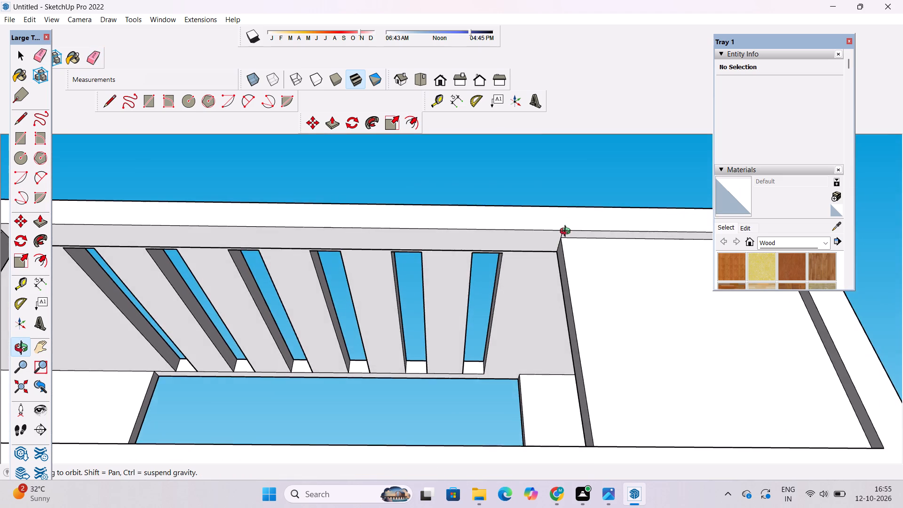
scroll(567, 232, up, 12)
key(e)
drag(569, 217, 542, 221)
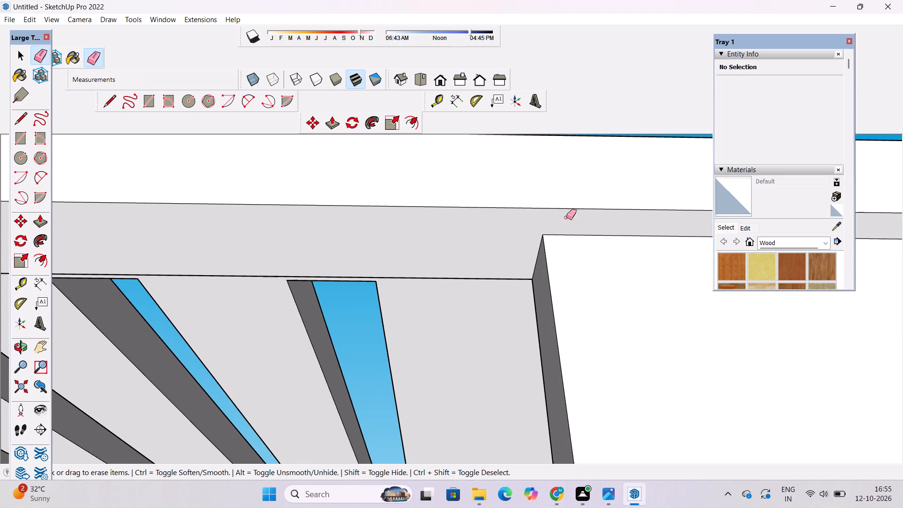
scroll(627, 209, down, 15)
scroll(505, 229, down, 5)
scroll(249, 223, up, 3)
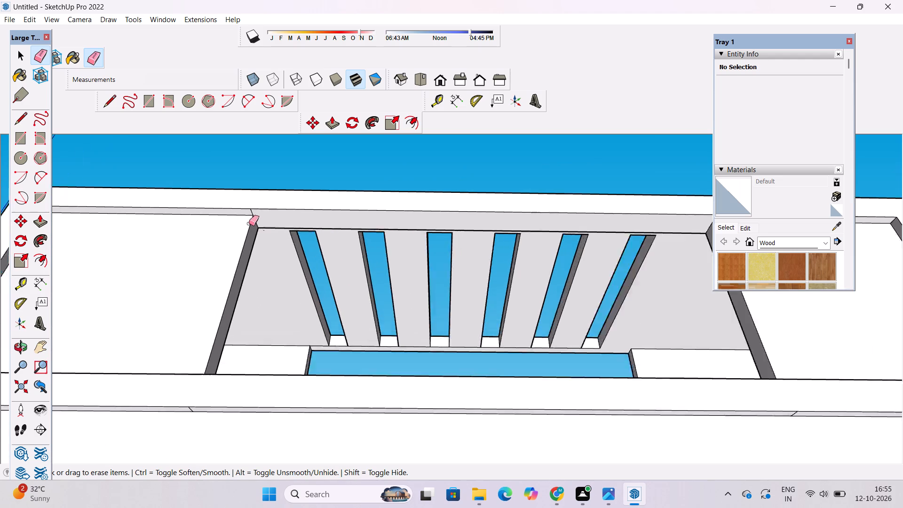
scroll(249, 223, up, 11)
click(256, 206)
key(space)
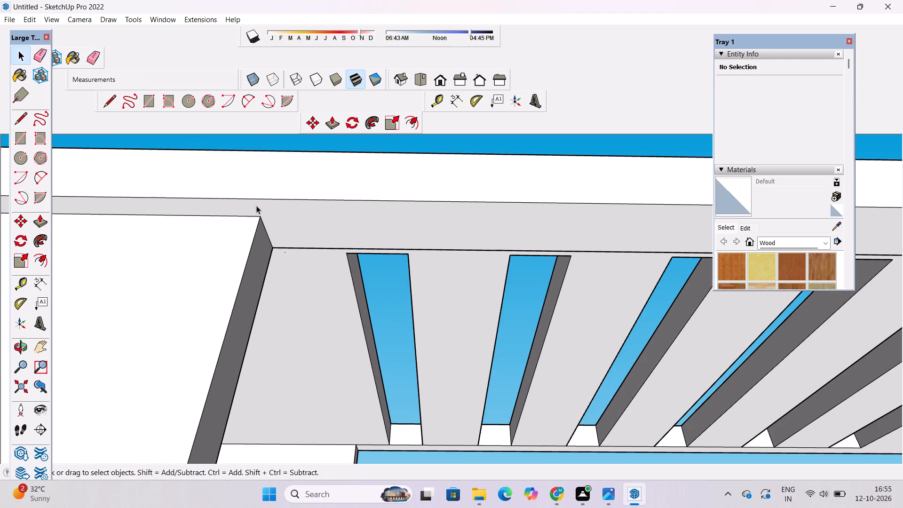
Examine the slatted roof and the top-storey opening from below, above and behind.
key(o)
scroll(286, 195, down, 6)
drag(299, 213, 311, 254)
scroll(315, 244, down, 5)
shift+drag(335, 285, 316, 249)
scroll(316, 247, down, 5)
drag(423, 290, 414, 318)
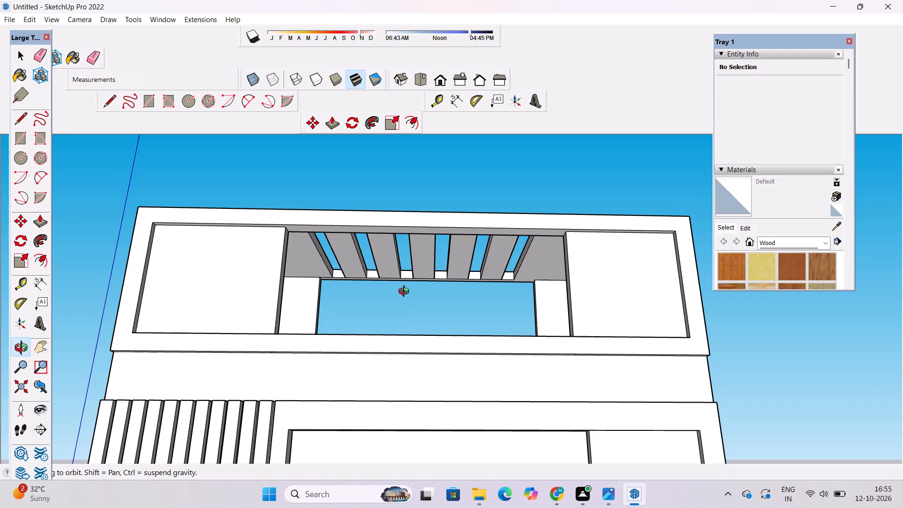
scroll(406, 293, down, 2)
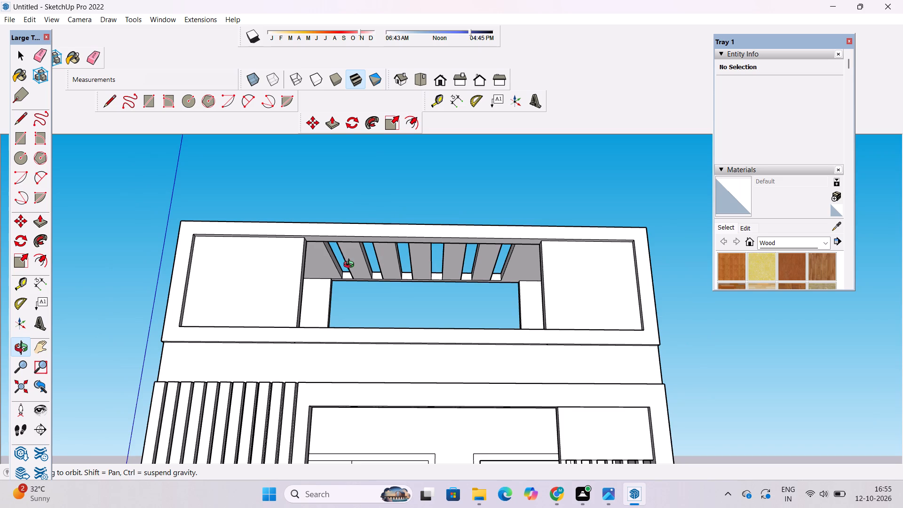
scroll(351, 266, down, 1)
drag(355, 283, 372, 430)
scroll(419, 350, up, 4)
drag(417, 352, 385, 416)
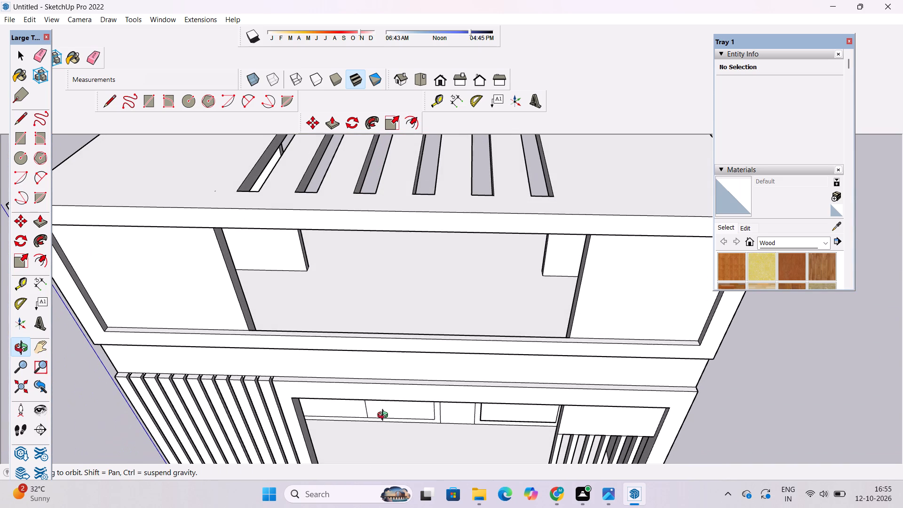
scroll(381, 397, down, 3)
drag(404, 387, 402, 386)
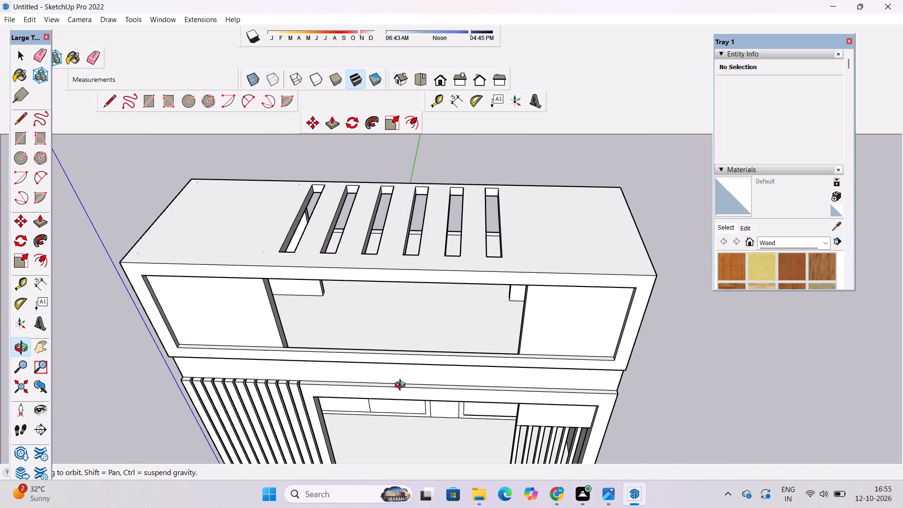
drag(402, 386, 345, 399)
drag(351, 414, 373, 456)
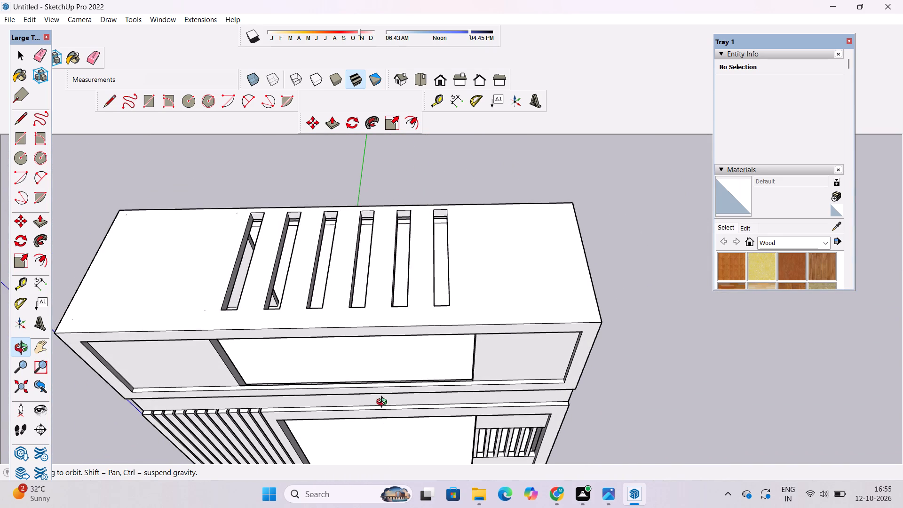
scroll(286, 232, up, 8)
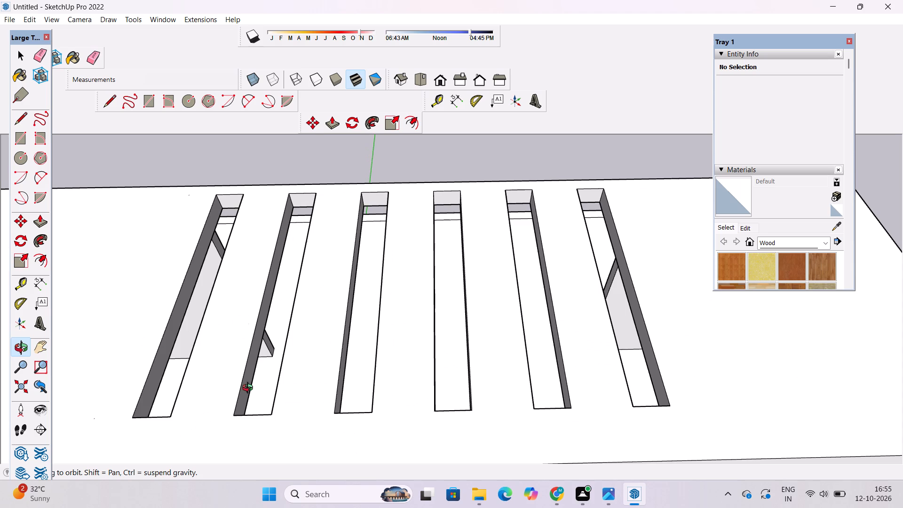
drag(250, 389, 307, 189)
scroll(324, 271, down, 4)
drag(562, 342, 492, 375)
shift+drag(492, 380, 473, 335)
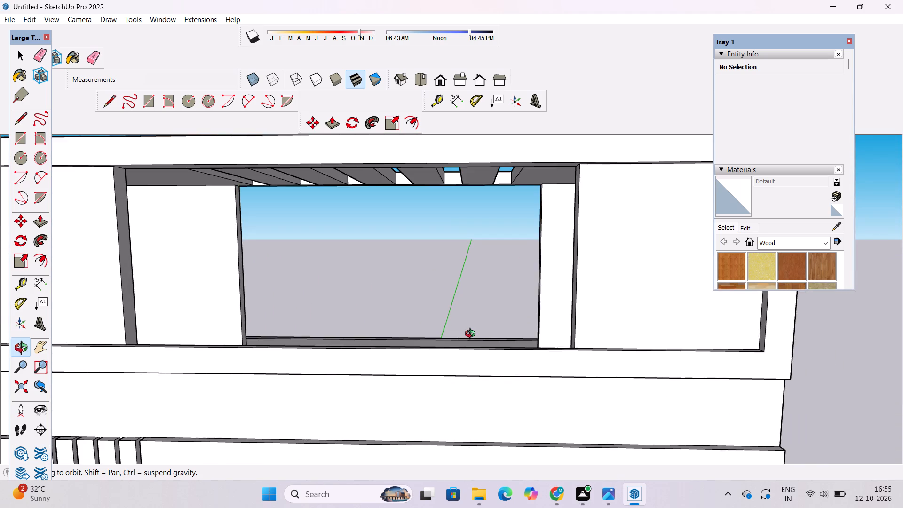
scroll(472, 335, down, 1)
drag(477, 372, 477, 419)
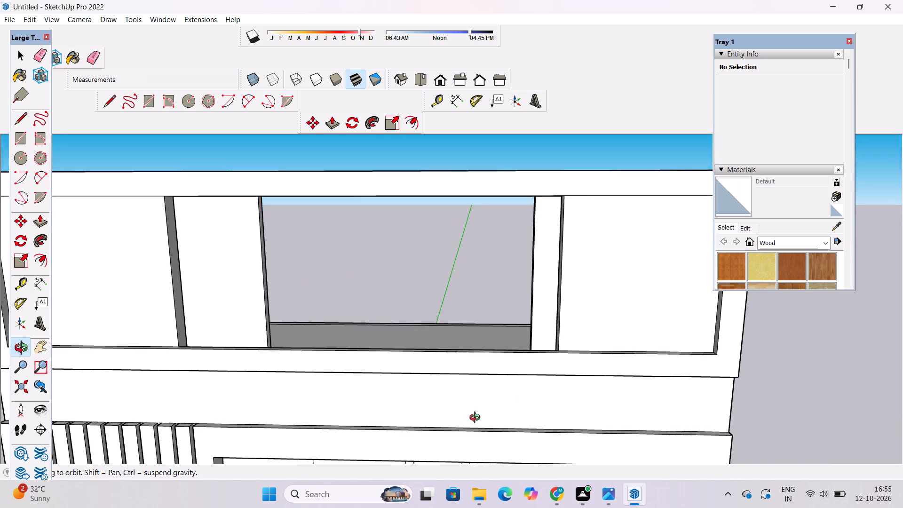
drag(477, 419, 473, 492)
drag(551, 418, 475, 425)
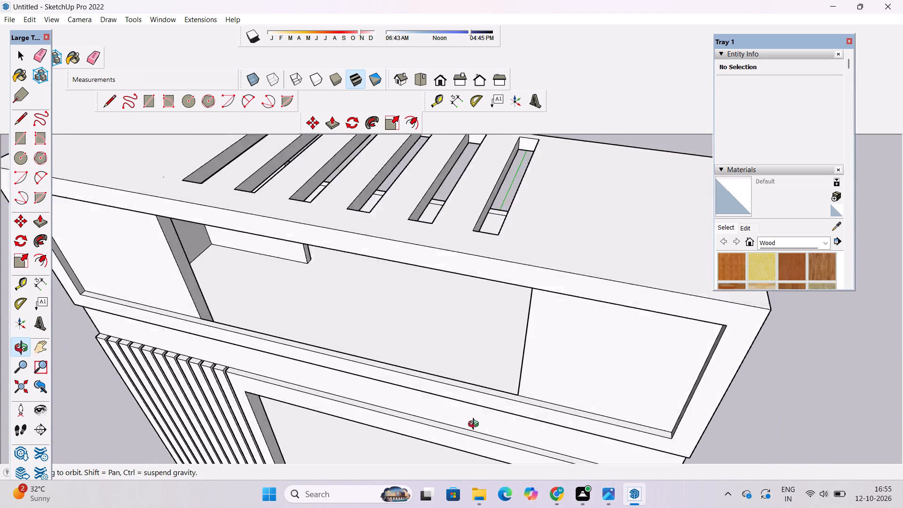
drag(475, 425, 152, 357)
drag(570, 382, 334, 367)
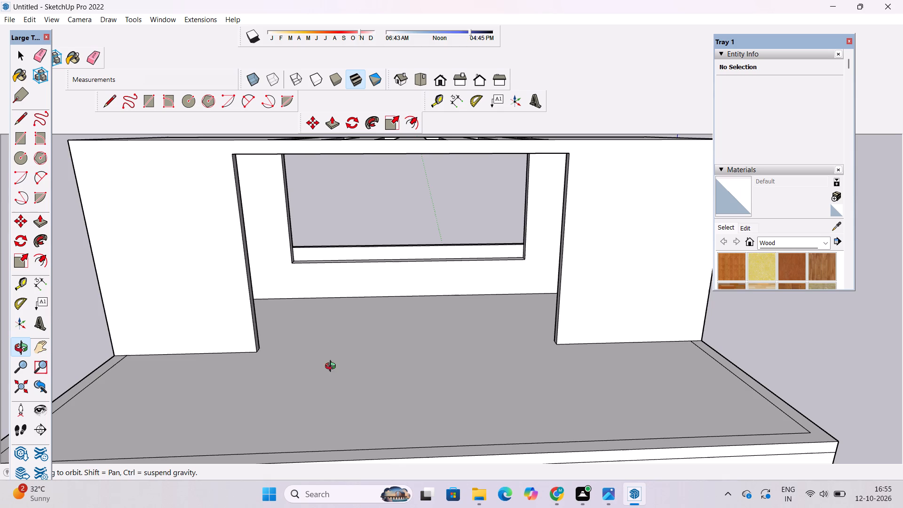
scroll(330, 281, up, 9)
drag(311, 281, 177, 319)
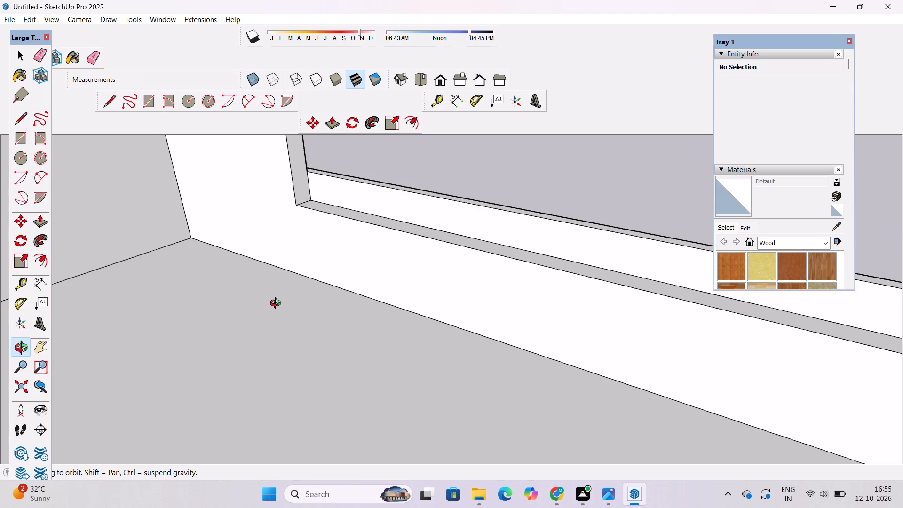
scroll(301, 261, down, 3)
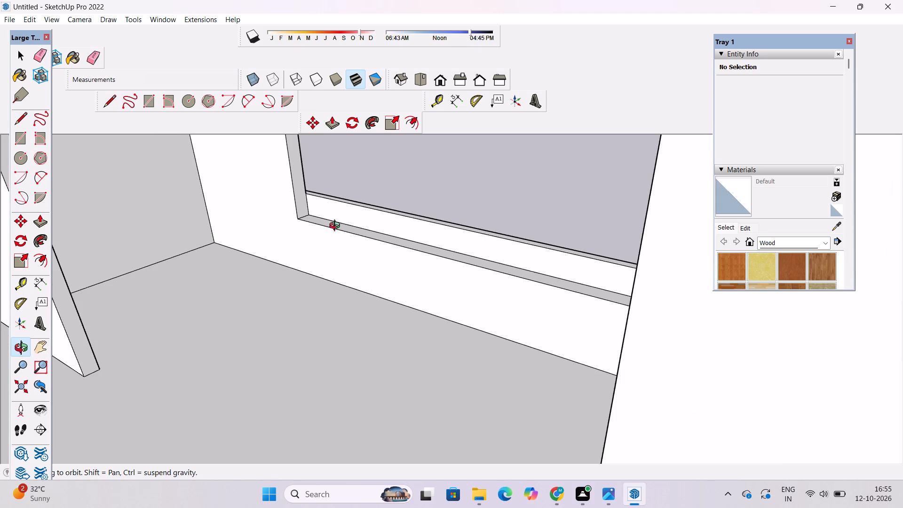
scroll(335, 227, up, 4)
scroll(323, 235, down, 6)
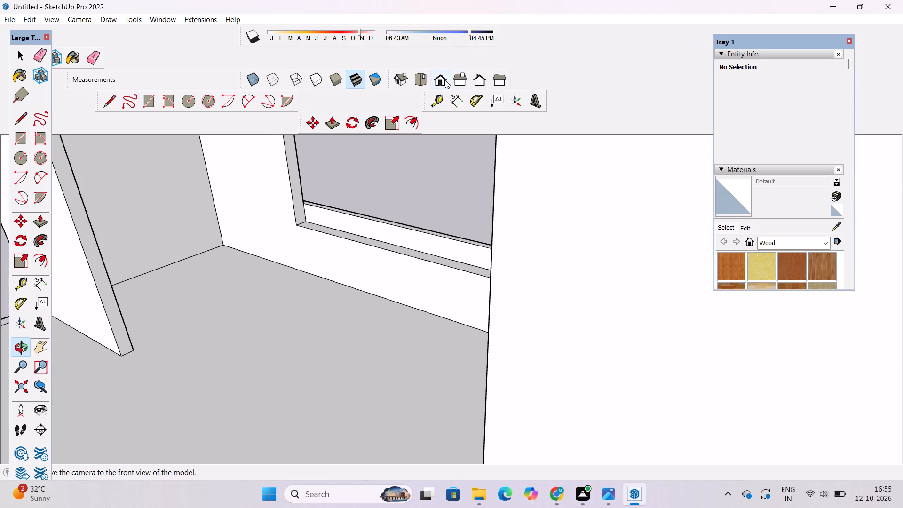
From the front of the building, start Push/Pull on the narrow strip face along the bottom front edge of the central top-storey opening.
click(440, 80)
scroll(380, 296, down, 16)
scroll(411, 240, up, 2)
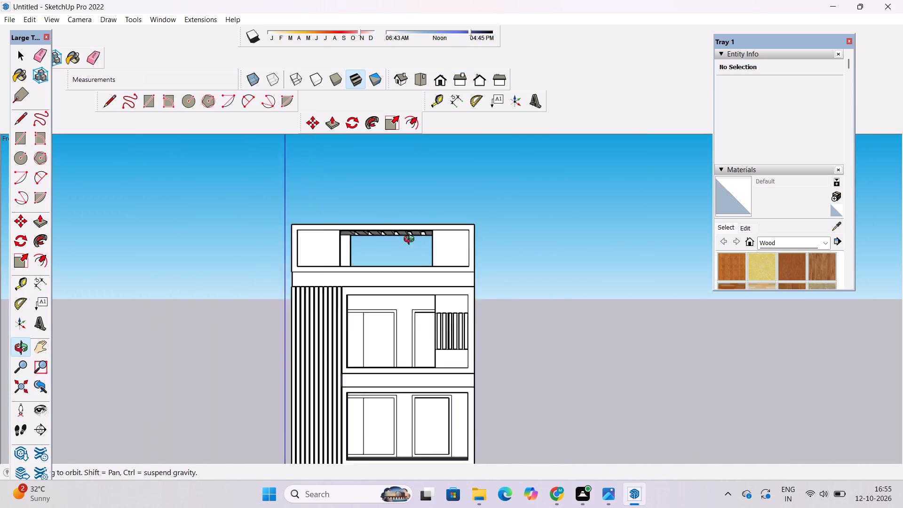
scroll(411, 240, up, 8)
drag(376, 316, 341, 445)
scroll(301, 288, up, 7)
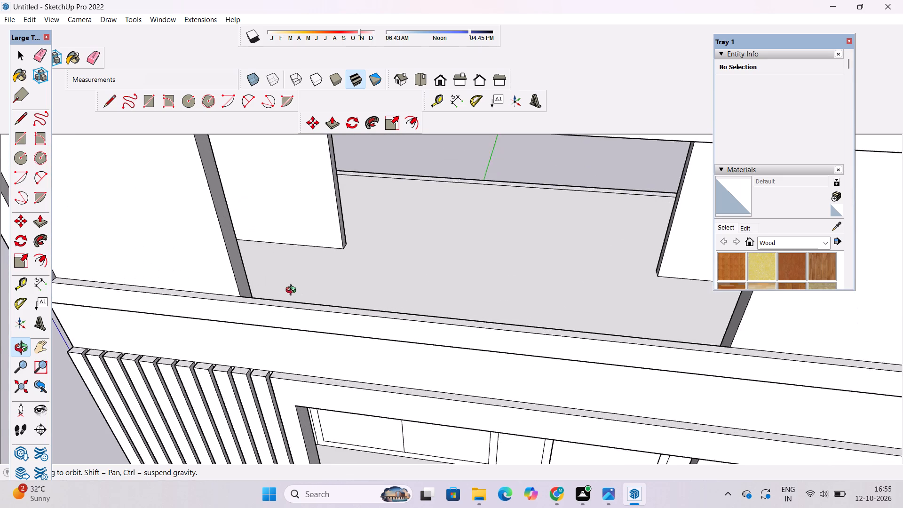
scroll(293, 291, up, 7)
scroll(239, 311, down, 6)
scroll(285, 317, down, 3)
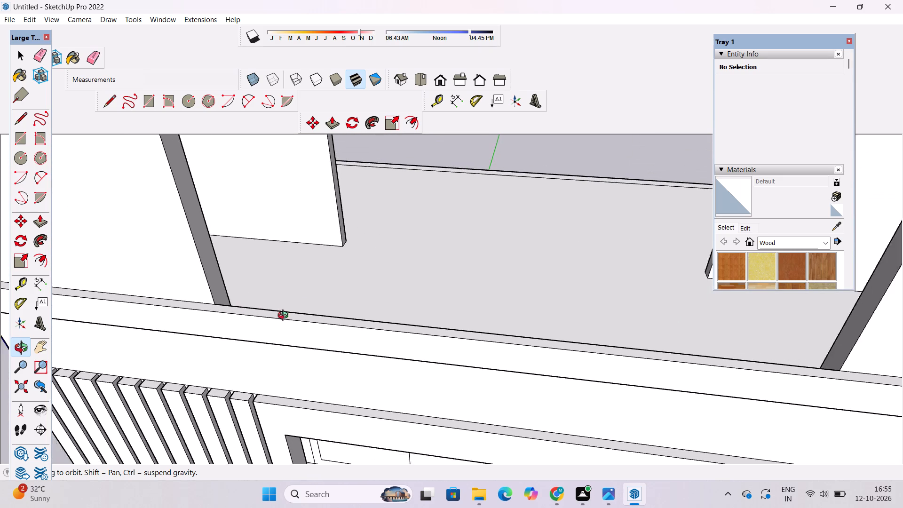
scroll(285, 317, down, 2)
drag(447, 343, 264, 360)
click(264, 360)
scroll(330, 275, up, 4)
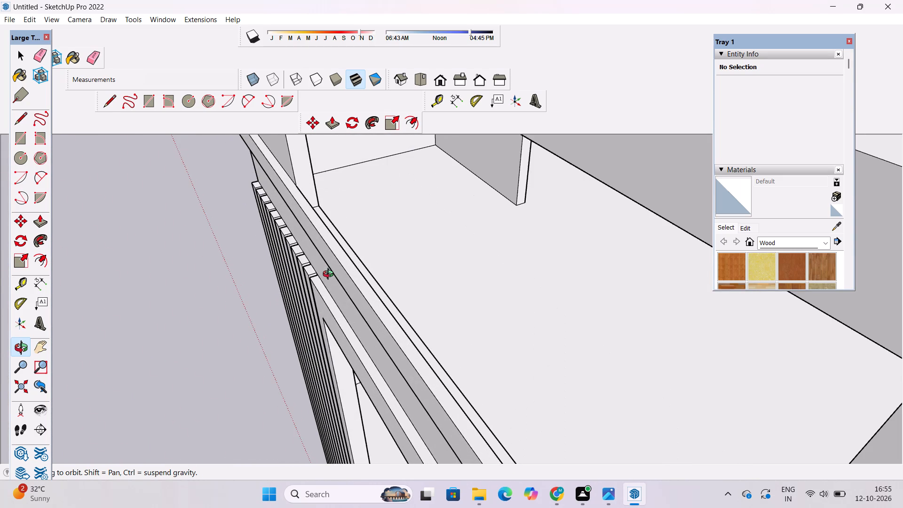
key(p)
scroll(333, 229, up, 5)
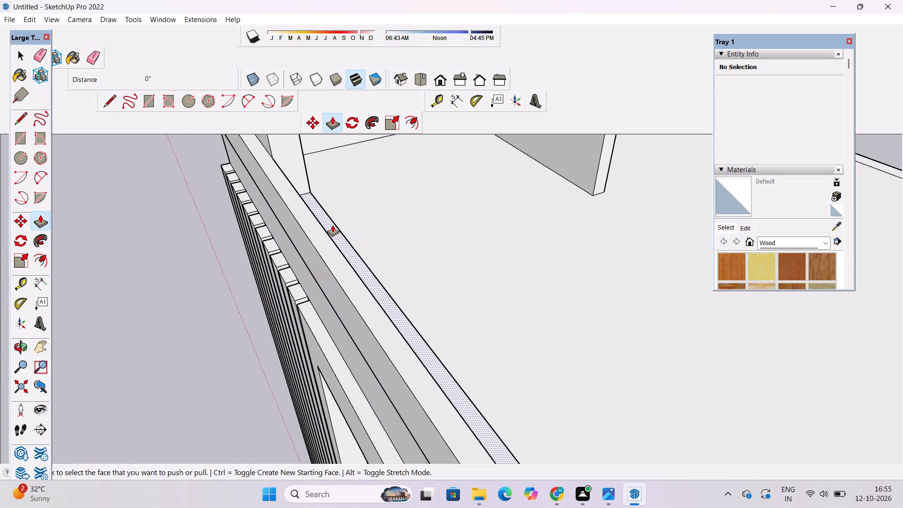
scroll(333, 225, up, 2)
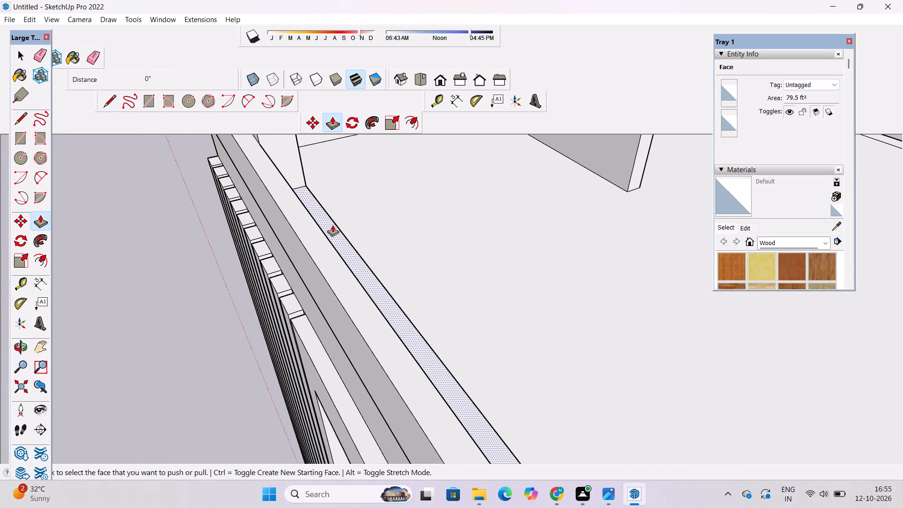